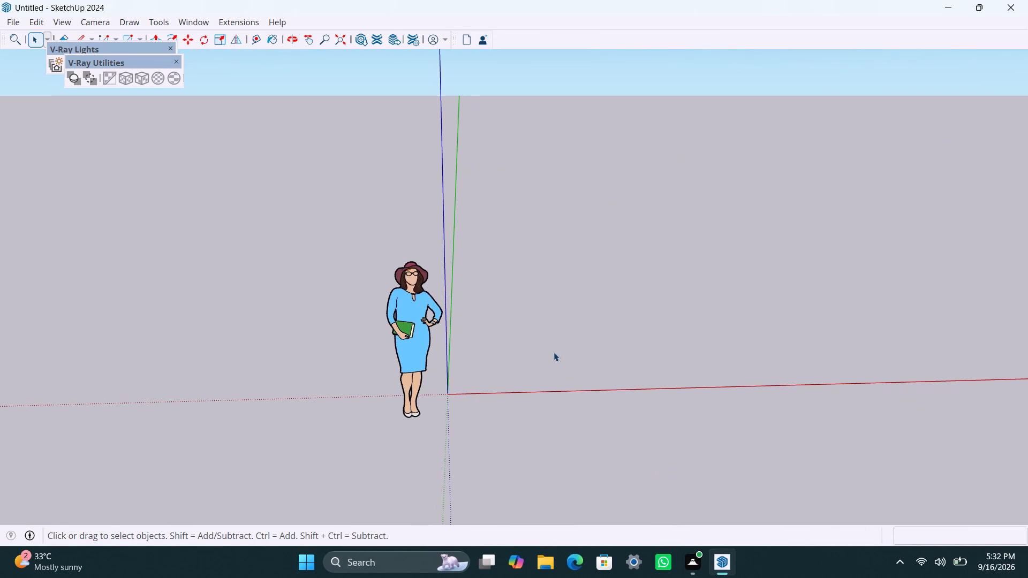
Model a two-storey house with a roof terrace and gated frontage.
Draw a closed rectangle beside the origin with the Line tool, 27' along the red axis by 39' along the green axis.
{"action": "scroll", "coordinate": [554, 352], "scroll_direction": "up", "scroll_amount": 5}
{"action": "middle_click_drag", "start_coordinate": [693, 345], "coordinate": [653, 326]}
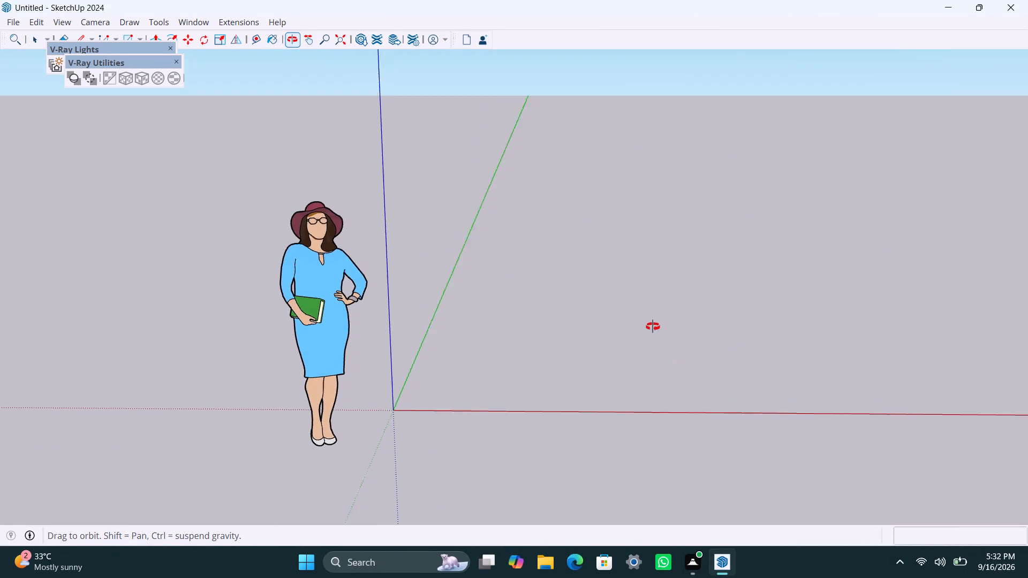
{"action": "middle_click_drag", "start_coordinate": [653, 326], "coordinate": [670, 326]}
{"action": "scroll", "coordinate": [511, 322], "scroll_direction": "up", "scroll_amount": 2}
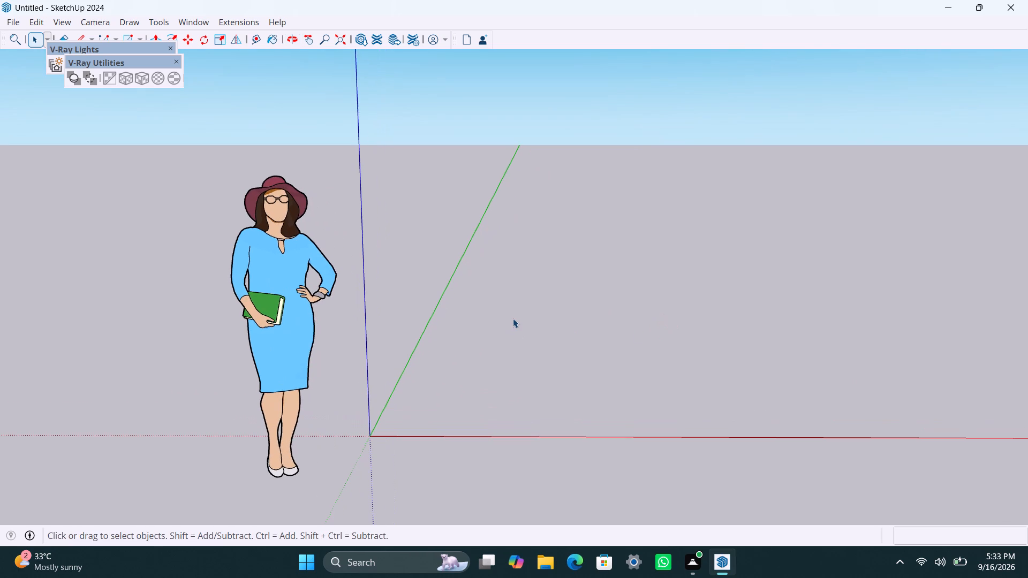
{"action": "scroll", "coordinate": [513, 318], "scroll_direction": "down", "scroll_amount": 2}
{"action": "scroll", "coordinate": [513, 318], "scroll_direction": "up", "scroll_amount": 2}
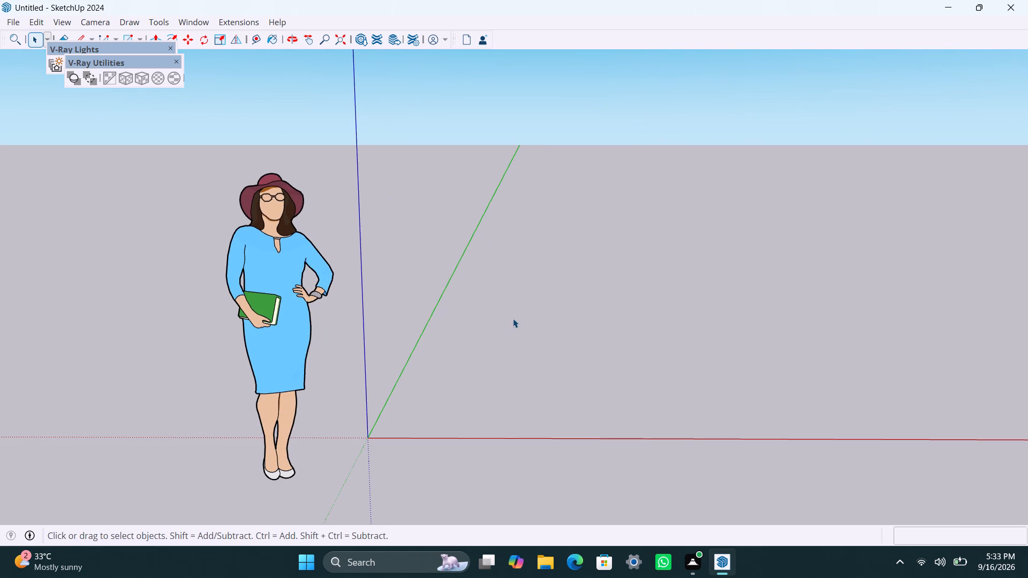
{"action": "key", "text": "l"}
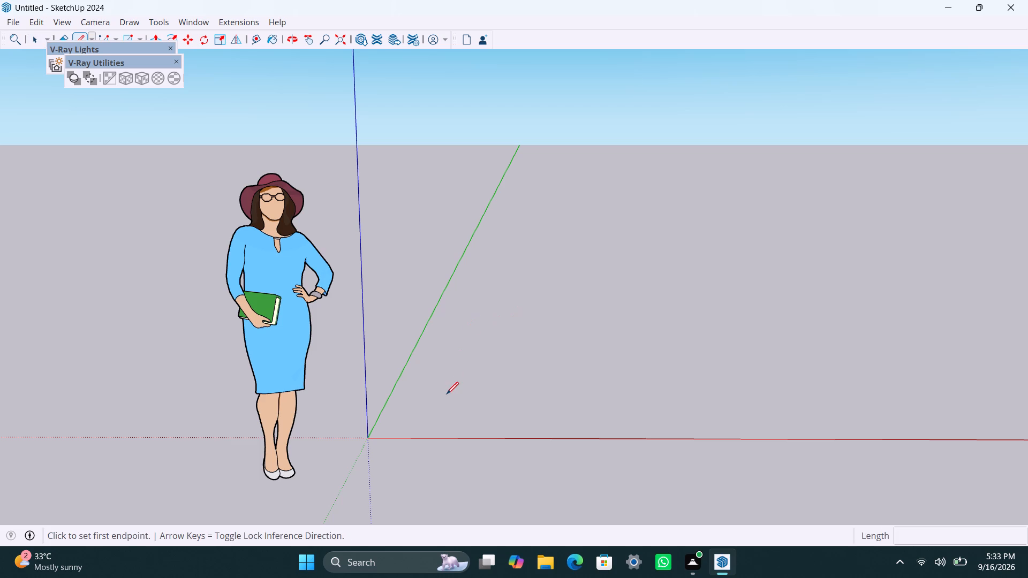
{"action": "left_click", "coordinate": [447, 394]}
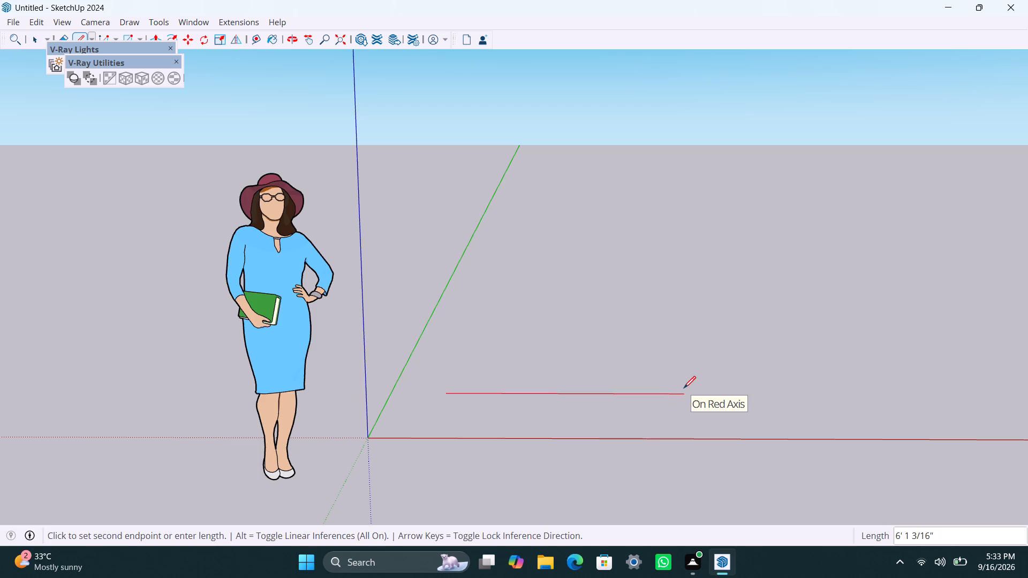
{"action": "type", "text": "27'"}
{"action": "key", "text": "Return"}
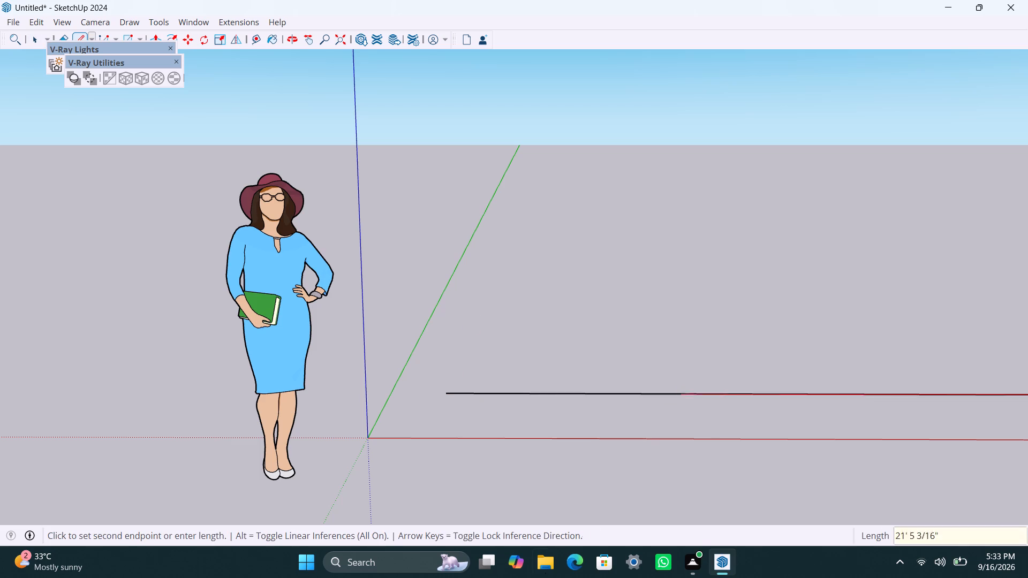
{"action": "scroll", "coordinate": [668, 475], "scroll_direction": "down", "scroll_amount": 6}
{"action": "scroll", "coordinate": [935, 394], "scroll_direction": "down", "scroll_amount": 5}
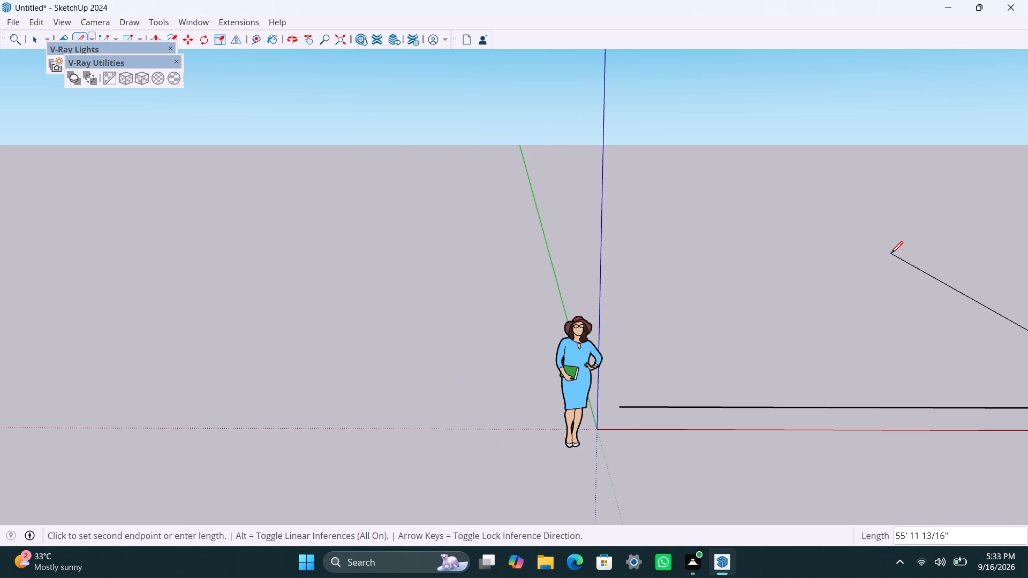
{"action": "key", "text": "Left"}
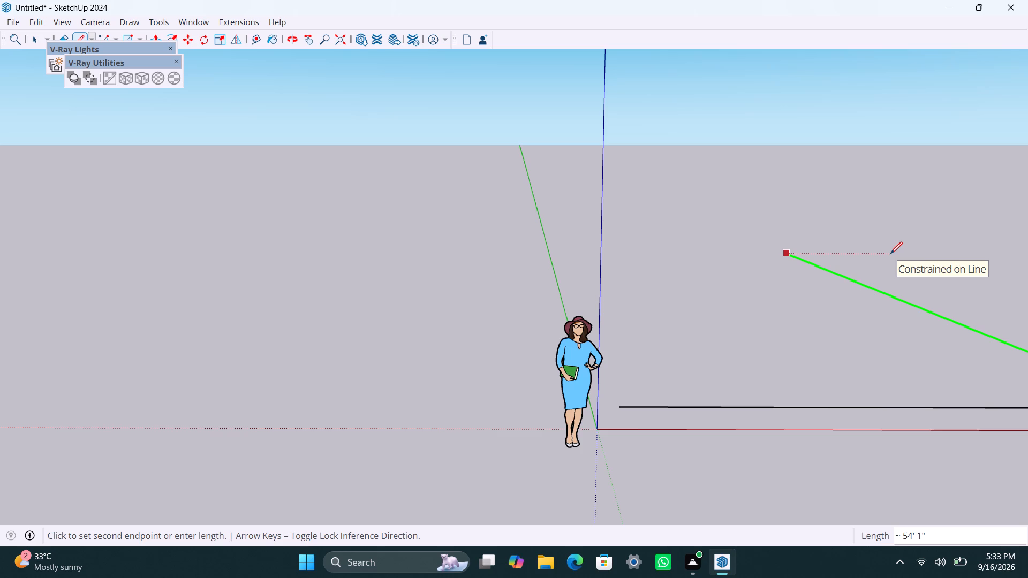
{"action": "type", "text": "39'"}
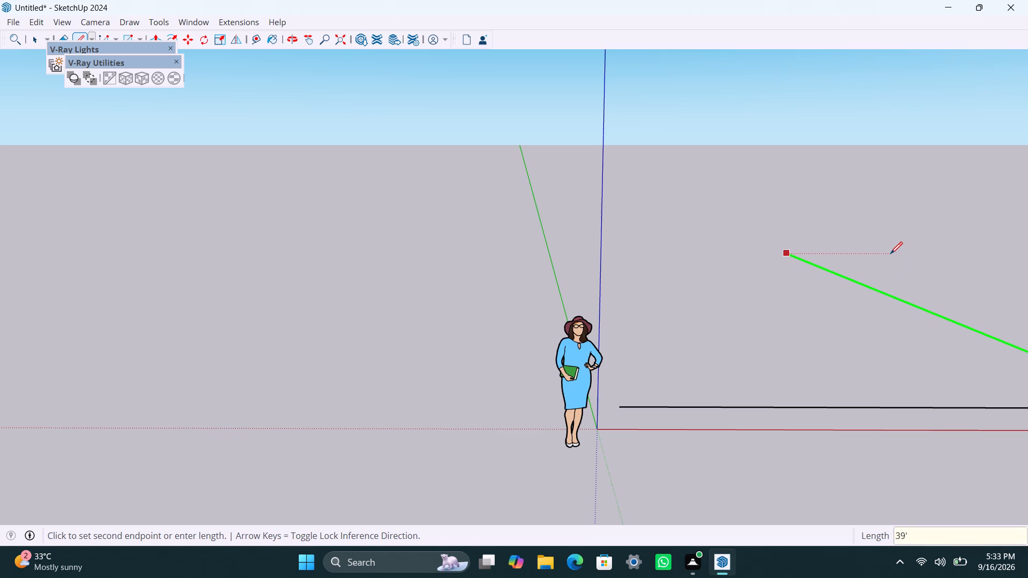
{"action": "key", "text": "Return"}
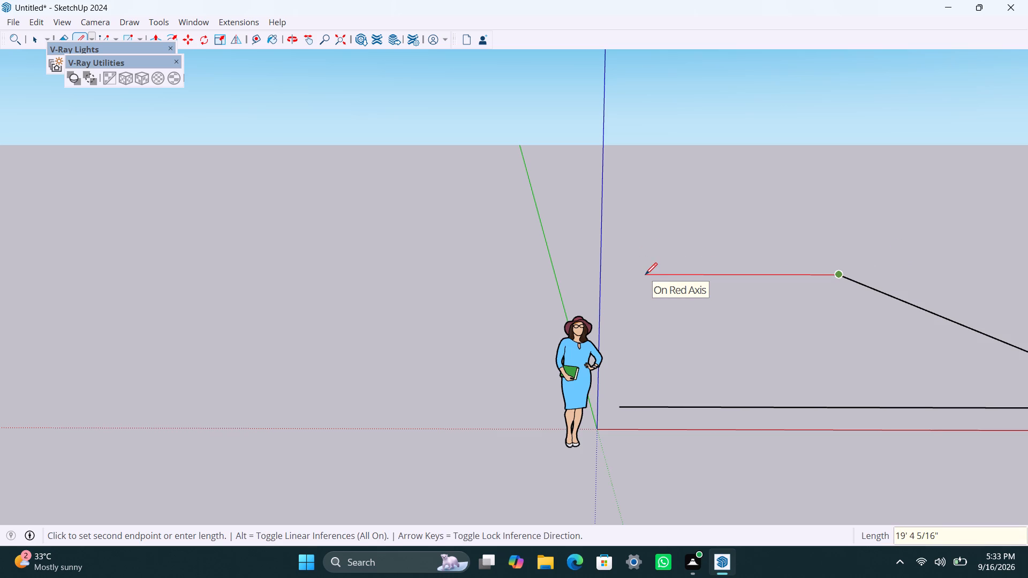
{"action": "type", "text": "27'"}
{"action": "key", "text": "Return"}
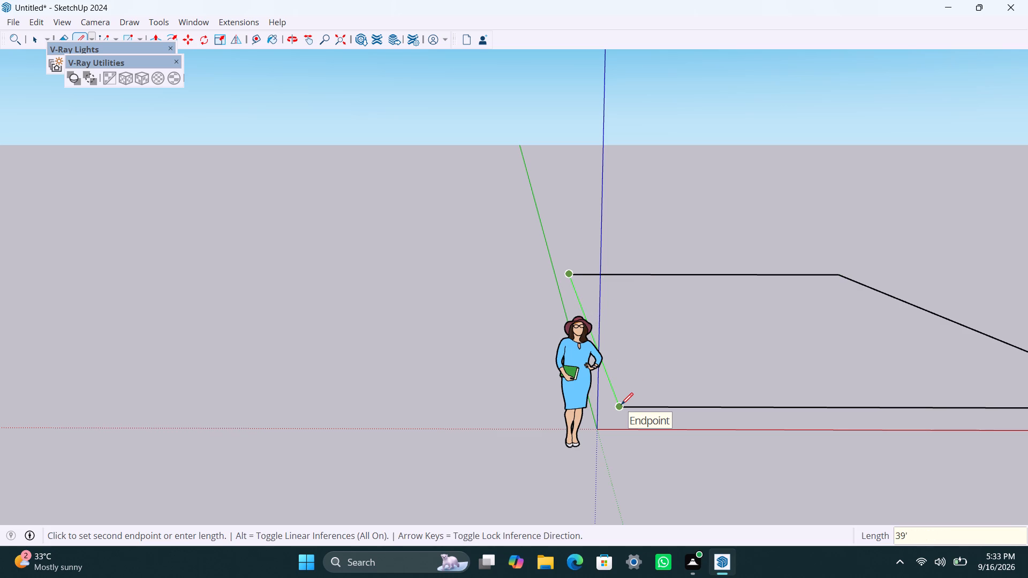
{"action": "type", "text": "39'"}
{"action": "key", "text": "Return"}
{"action": "key", "text": "space"}
Group the rectangle's face and edges, and open the group for editing with its face selected.
{"action": "scroll", "coordinate": [631, 355], "scroll_direction": "down", "scroll_amount": 10}
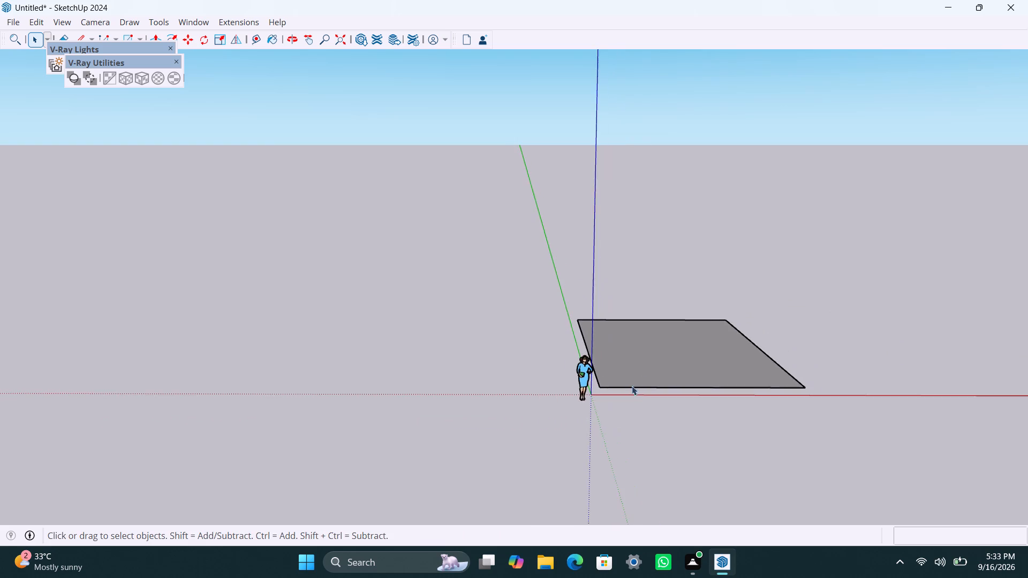
{"action": "middle_click_drag", "start_coordinate": [641, 377], "coordinate": [561, 452]}
{"action": "scroll", "coordinate": [673, 389], "scroll_direction": "up", "scroll_amount": 2}
{"action": "double_click", "coordinate": [666, 383]}
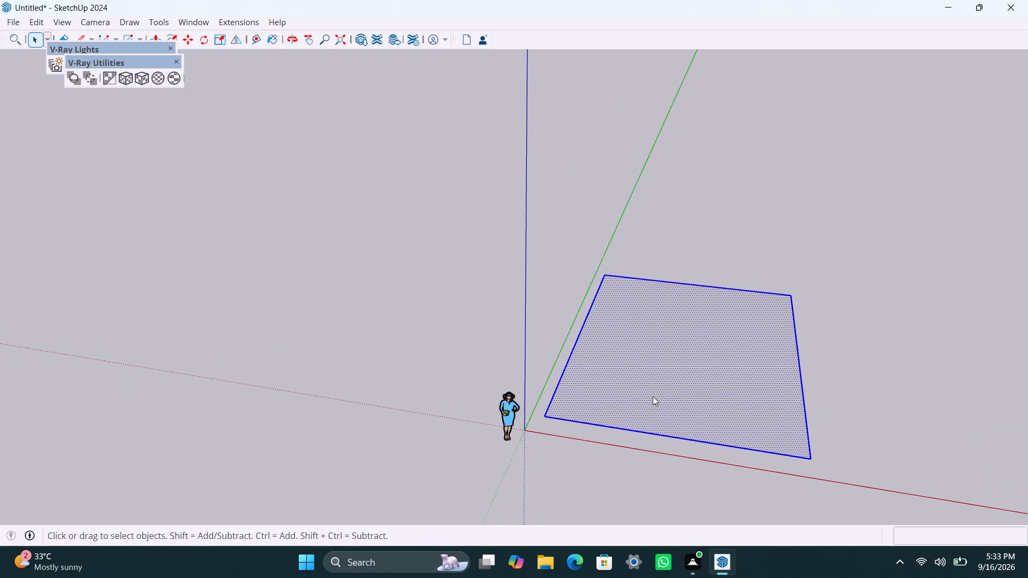
{"action": "right_click", "coordinate": [653, 396]}
{"action": "left_click", "coordinate": [744, 223]}
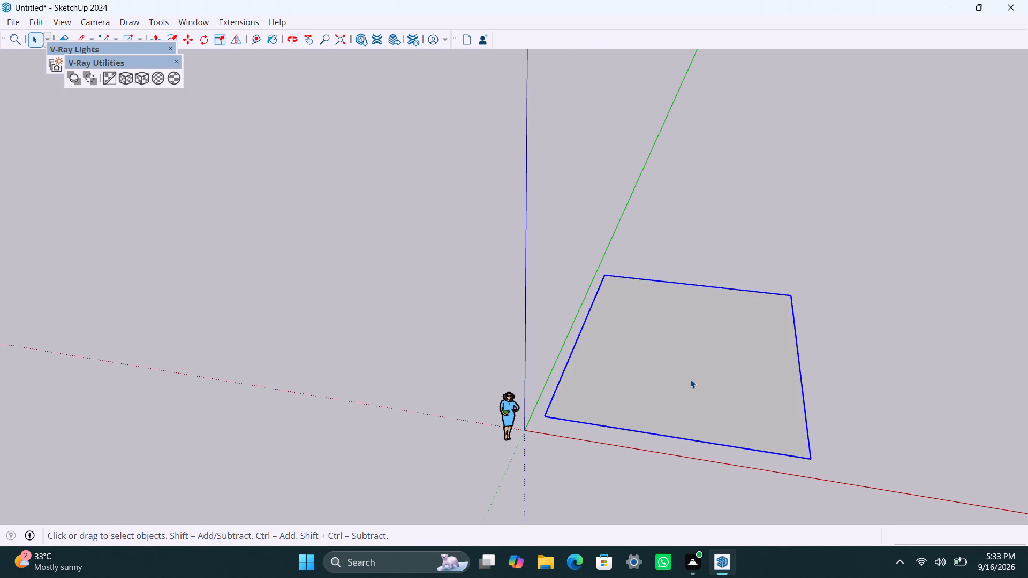
{"action": "scroll", "coordinate": [688, 379], "scroll_direction": "up", "scroll_amount": 2}
{"action": "triple_click", "coordinate": [650, 365]}
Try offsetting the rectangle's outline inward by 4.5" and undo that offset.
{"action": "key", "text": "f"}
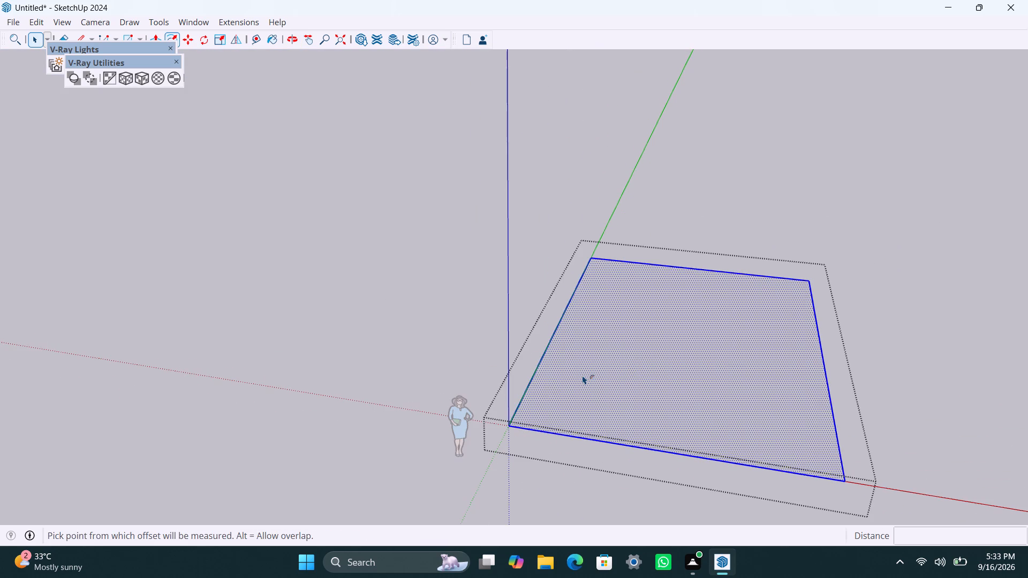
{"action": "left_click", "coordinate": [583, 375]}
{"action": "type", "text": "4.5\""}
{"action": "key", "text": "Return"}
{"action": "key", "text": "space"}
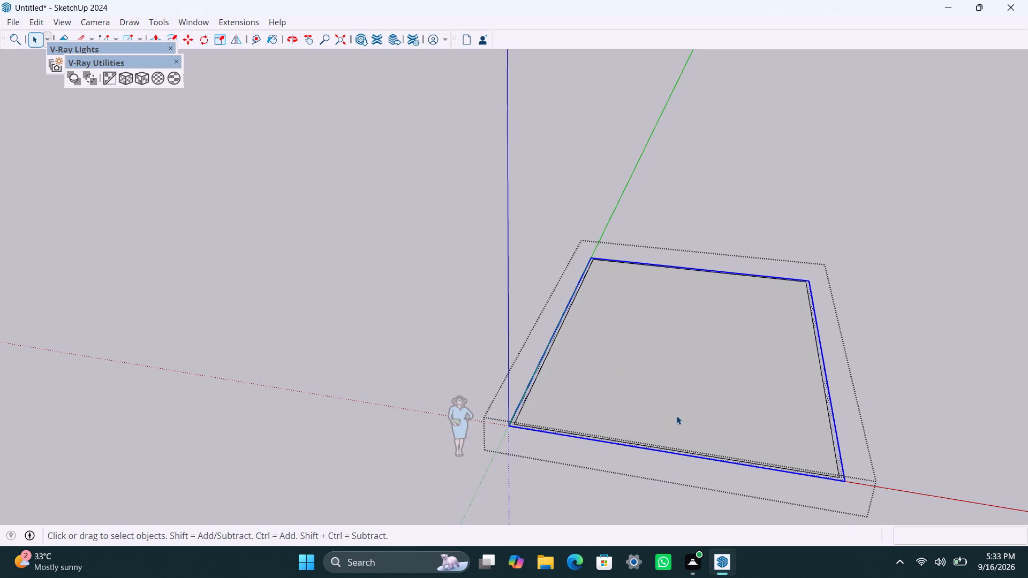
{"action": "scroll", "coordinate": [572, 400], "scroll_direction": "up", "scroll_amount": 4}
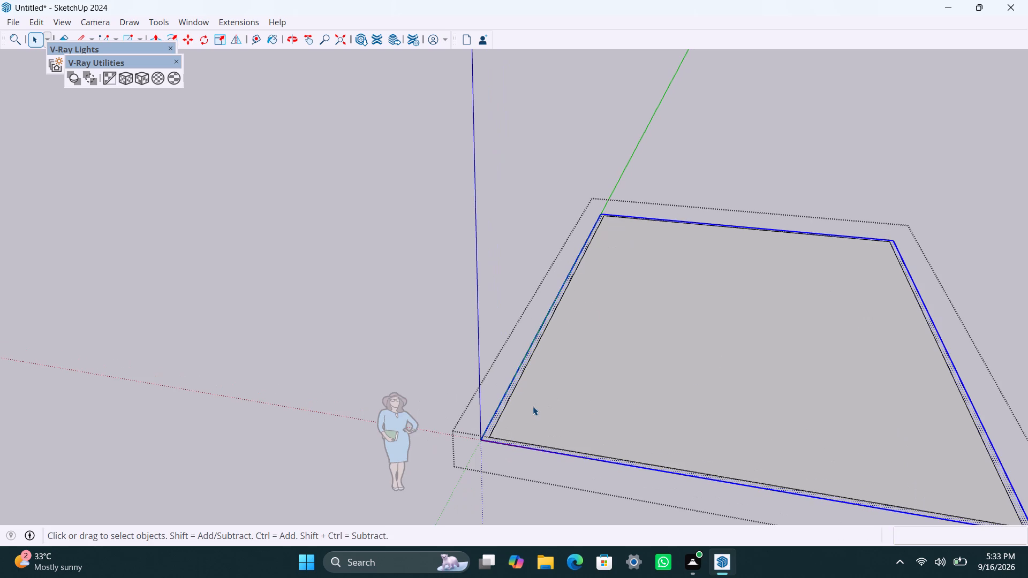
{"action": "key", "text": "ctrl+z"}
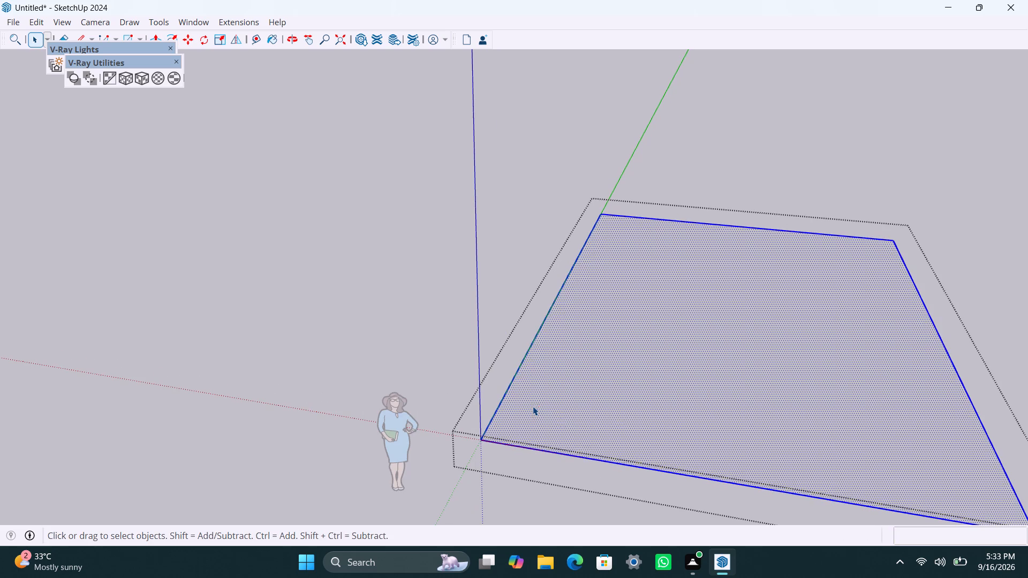
Offset the rectangle's outline inward by 9" inside the group.
{"action": "left_click", "coordinate": [616, 417]}
{"action": "key", "text": "f"}
{"action": "left_click", "coordinate": [582, 379]}
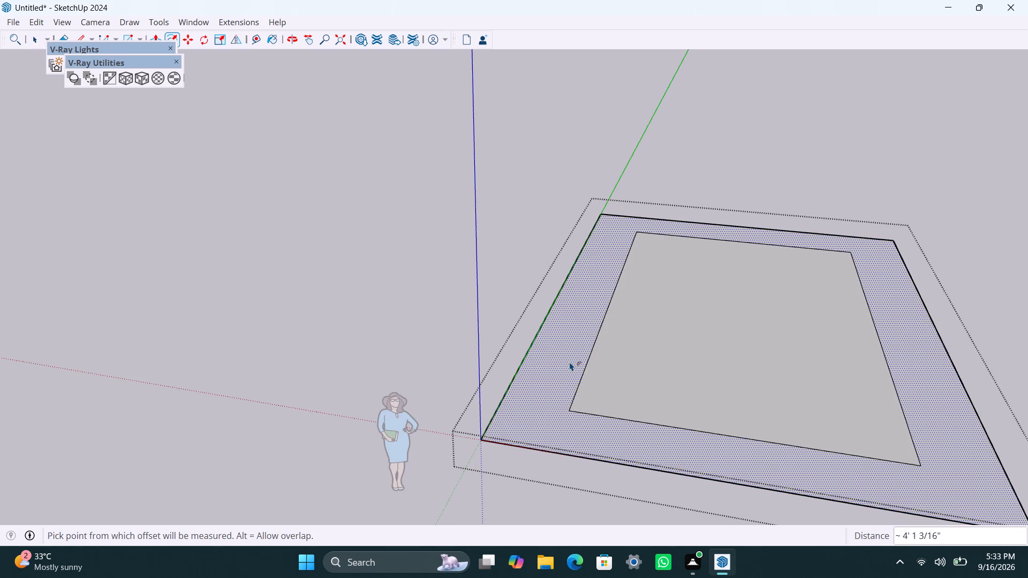
{"action": "type", "text": "9\""}
{"action": "key", "text": "Return"}
{"action": "key", "text": "space"}
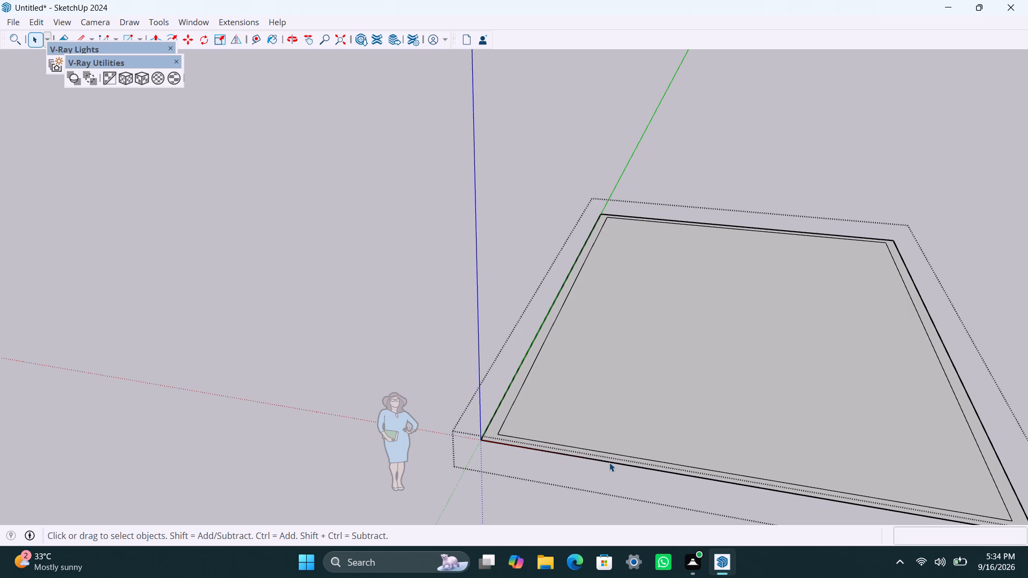
Close the rectangle group to return to editing the main model.
{"action": "scroll", "coordinate": [606, 377], "scroll_direction": "down", "scroll_amount": 5}
{"action": "middle_click_drag", "start_coordinate": [721, 345], "coordinate": [763, 386]}
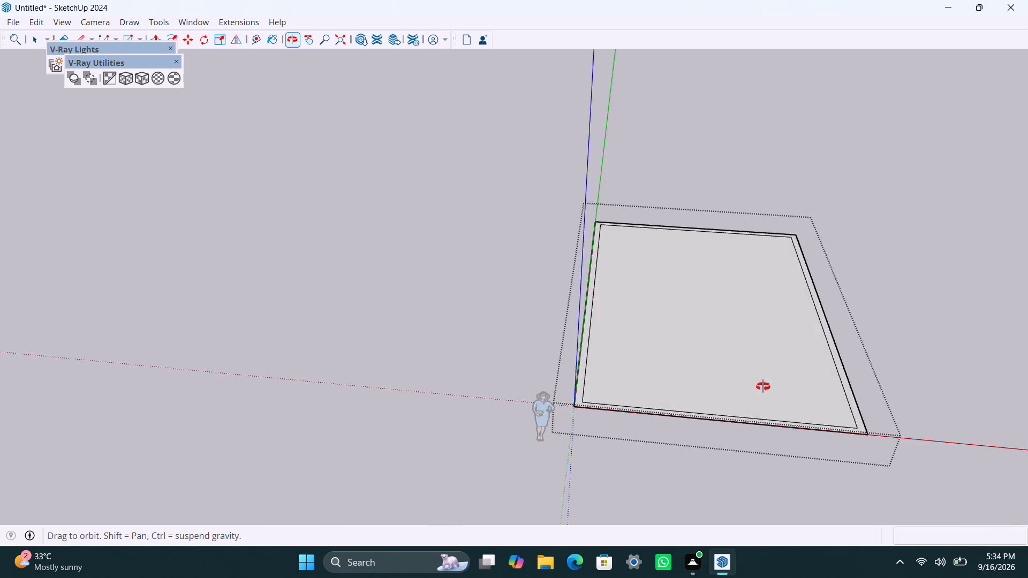
{"action": "middle_click_drag", "start_coordinate": [763, 386], "coordinate": [770, 453]}
{"action": "scroll", "coordinate": [657, 300], "scroll_direction": "up", "scroll_amount": 4}
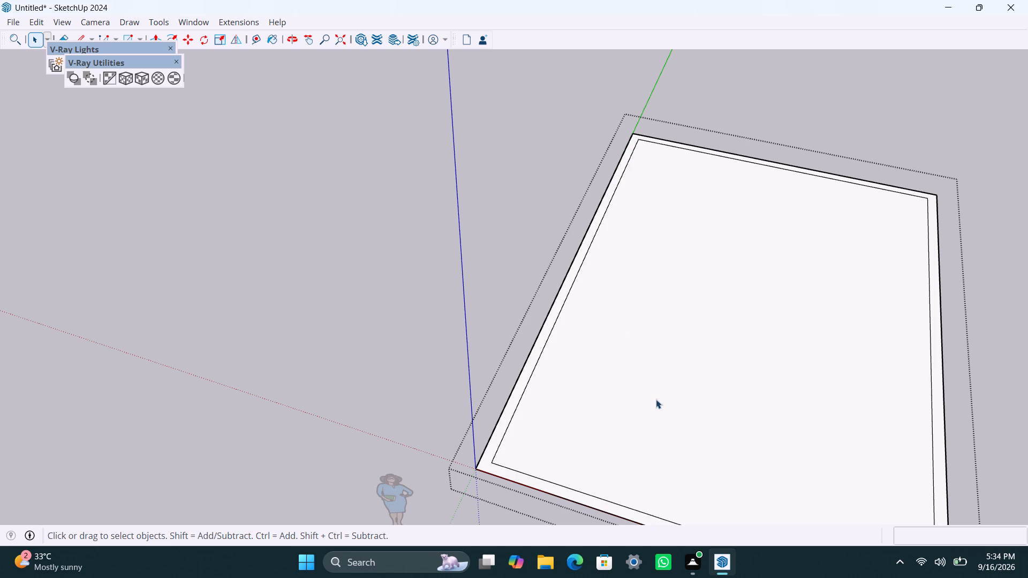
{"action": "middle_click_drag", "start_coordinate": [650, 447], "coordinate": [580, 294], "text": "shift"}
{"action": "scroll", "coordinate": [579, 386], "scroll_direction": "up", "scroll_amount": 3}
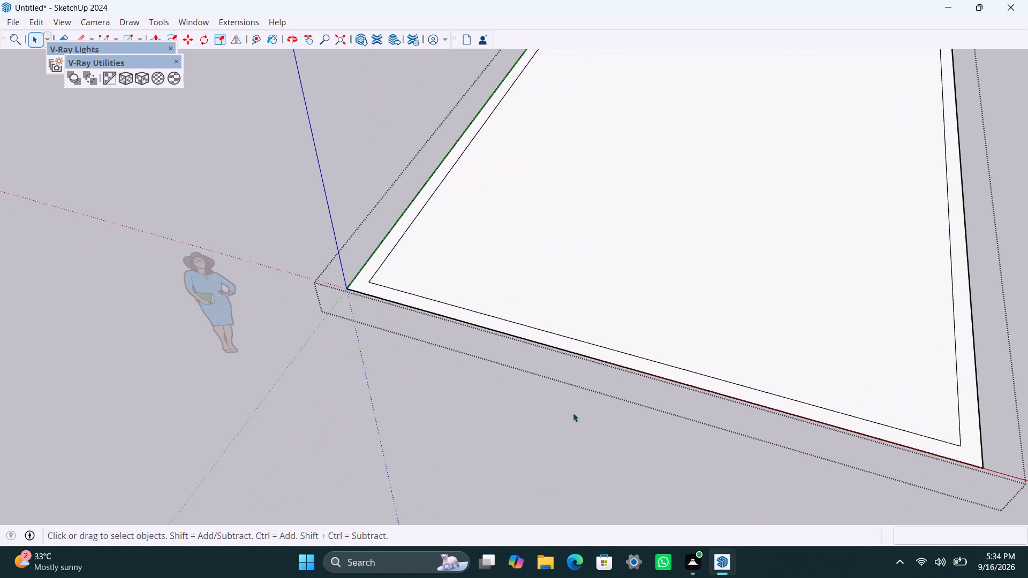
{"action": "middle_click_drag", "start_coordinate": [573, 413], "coordinate": [714, 460]}
{"action": "scroll", "coordinate": [617, 324], "scroll_direction": "down", "scroll_amount": 11}
{"action": "middle_click_drag", "start_coordinate": [616, 282], "coordinate": [550, 373]}
{"action": "scroll", "coordinate": [701, 387], "scroll_direction": "up", "scroll_amount": 2}
{"action": "middle_click_drag", "start_coordinate": [652, 390], "coordinate": [613, 414]}
{"action": "scroll", "coordinate": [530, 322], "scroll_direction": "up", "scroll_amount": 2}
{"action": "middle_click_drag", "start_coordinate": [554, 335], "coordinate": [553, 363], "text": "shift"}
{"action": "left_click", "coordinate": [777, 351]}
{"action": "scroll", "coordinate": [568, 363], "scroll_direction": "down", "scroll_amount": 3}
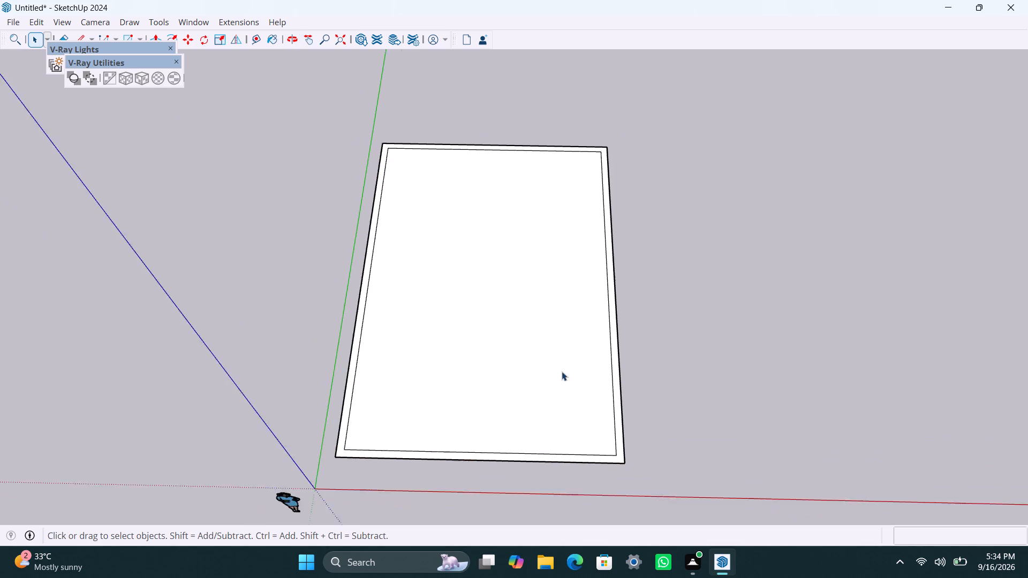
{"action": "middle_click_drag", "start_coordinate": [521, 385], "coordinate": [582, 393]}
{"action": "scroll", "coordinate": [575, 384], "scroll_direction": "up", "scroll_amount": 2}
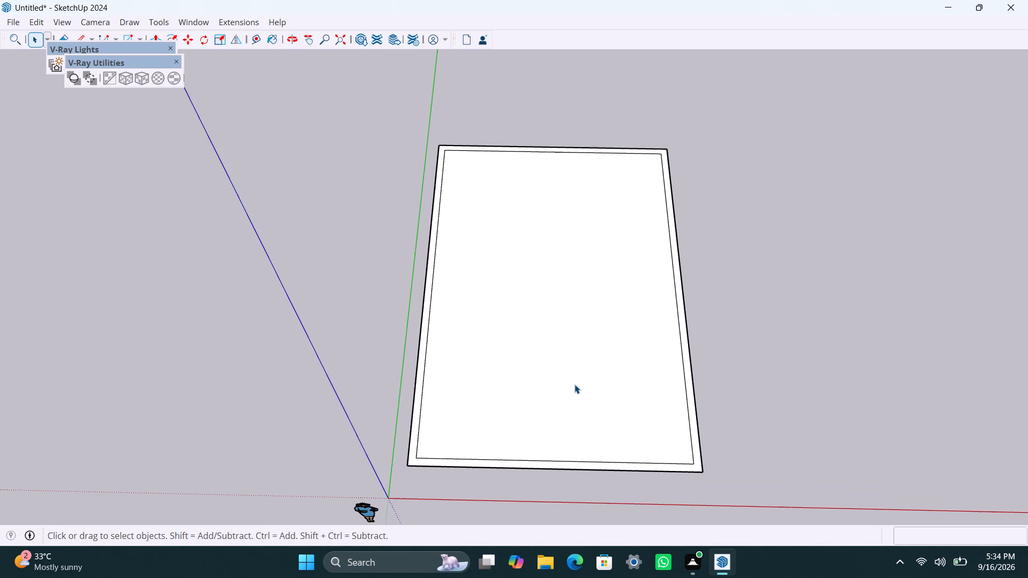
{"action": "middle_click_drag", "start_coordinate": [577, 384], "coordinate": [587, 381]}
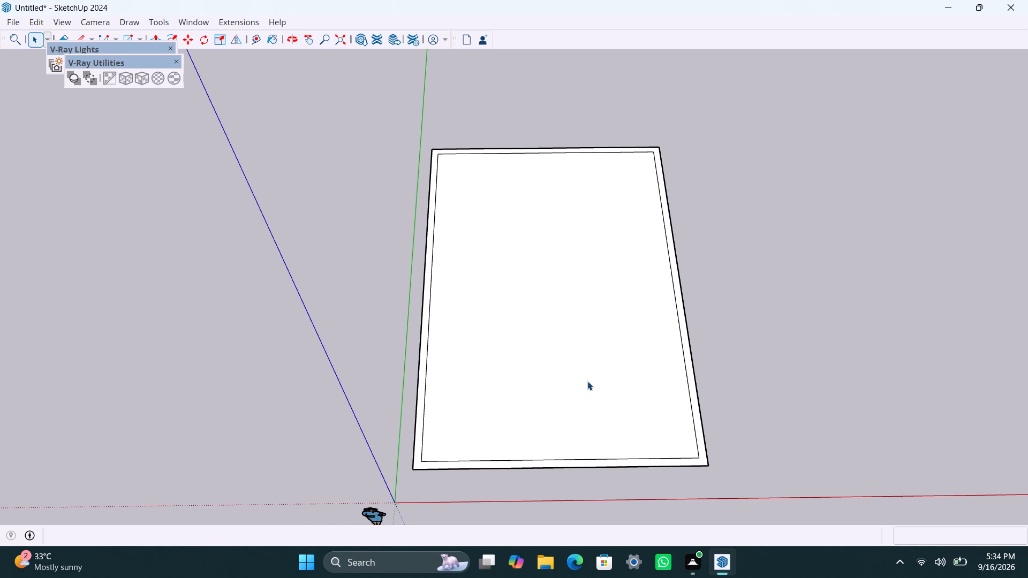
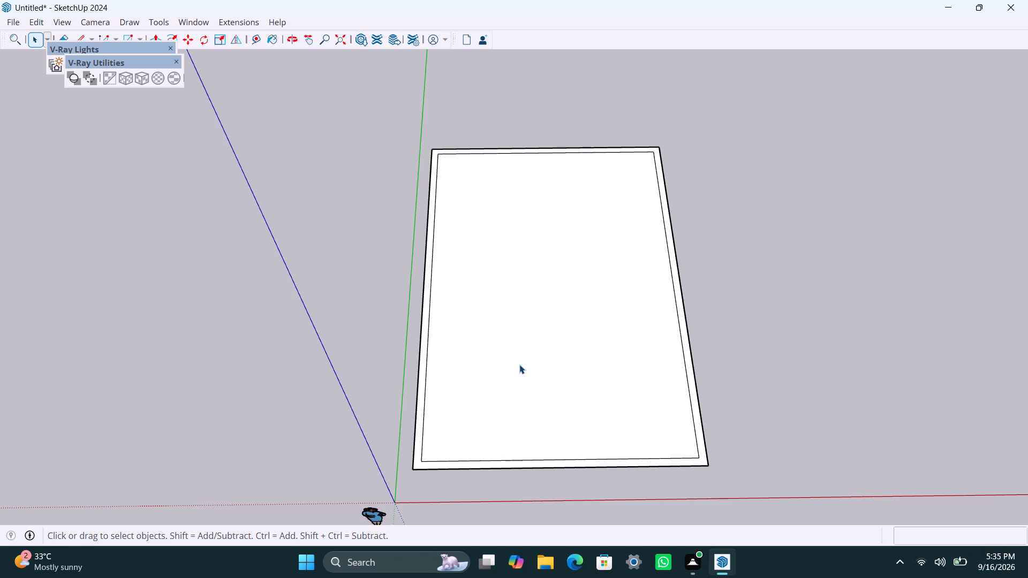
Open the floor outline group for editing.
{"action": "scroll", "coordinate": [594, 355], "scroll_direction": "down", "scroll_amount": 2}
{"action": "middle_click_drag", "start_coordinate": [576, 371], "coordinate": [561, 379]}
{"action": "scroll", "coordinate": [543, 239], "scroll_direction": "up", "scroll_amount": 2}
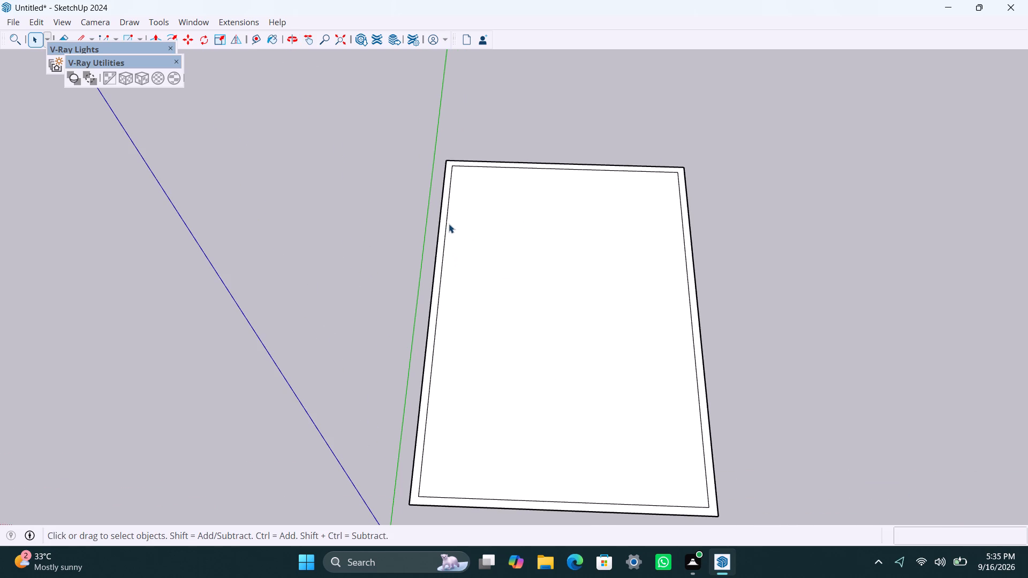
{"action": "scroll", "coordinate": [449, 222], "scroll_direction": "up", "scroll_amount": 2}
{"action": "middle_click_drag", "start_coordinate": [485, 277], "coordinate": [495, 356]}
{"action": "triple_click", "coordinate": [502, 252]}
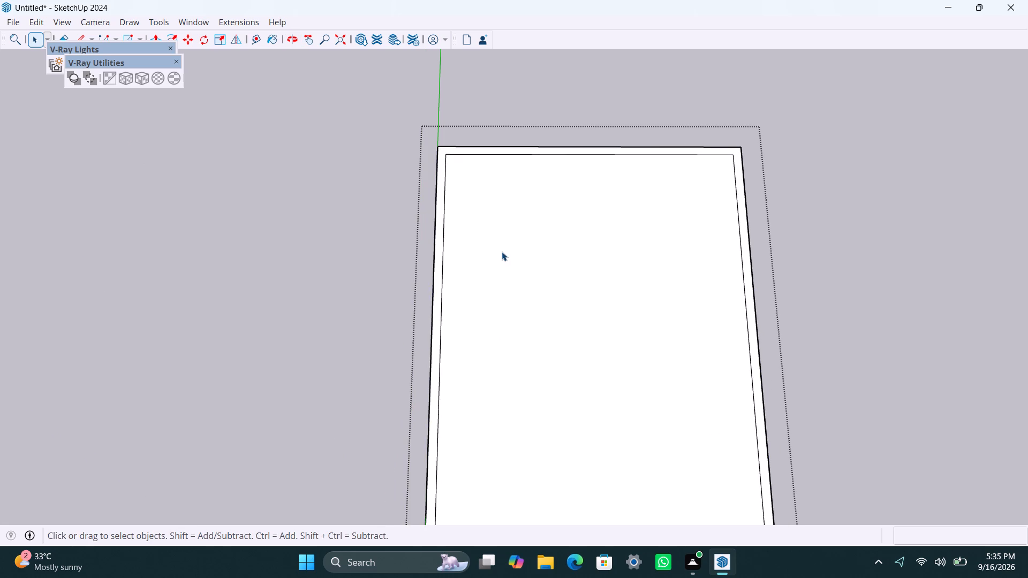
{"action": "left_click", "coordinate": [496, 258]}
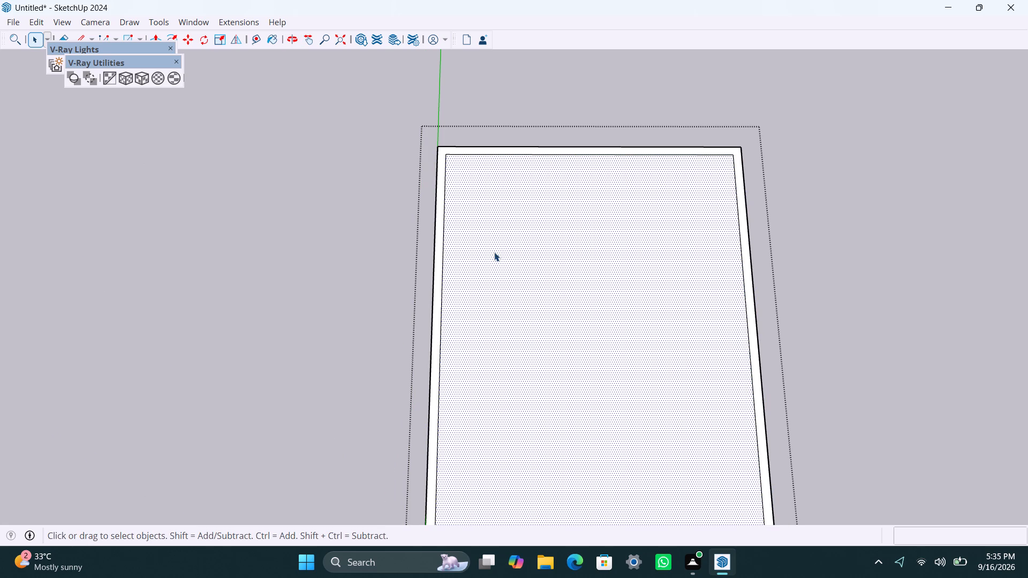
{"action": "key", "text": "t"}
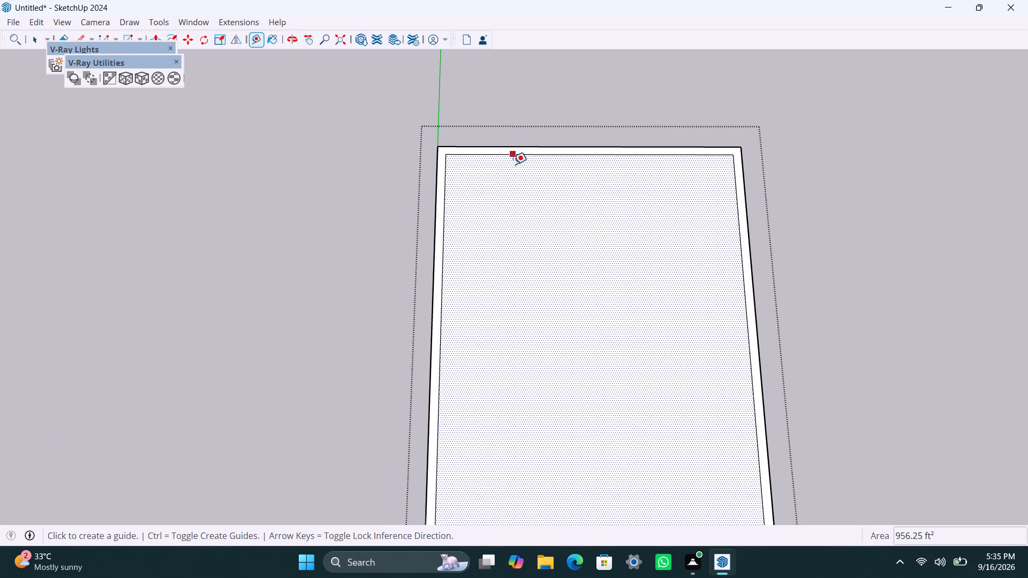
{"action": "key", "text": "space"}
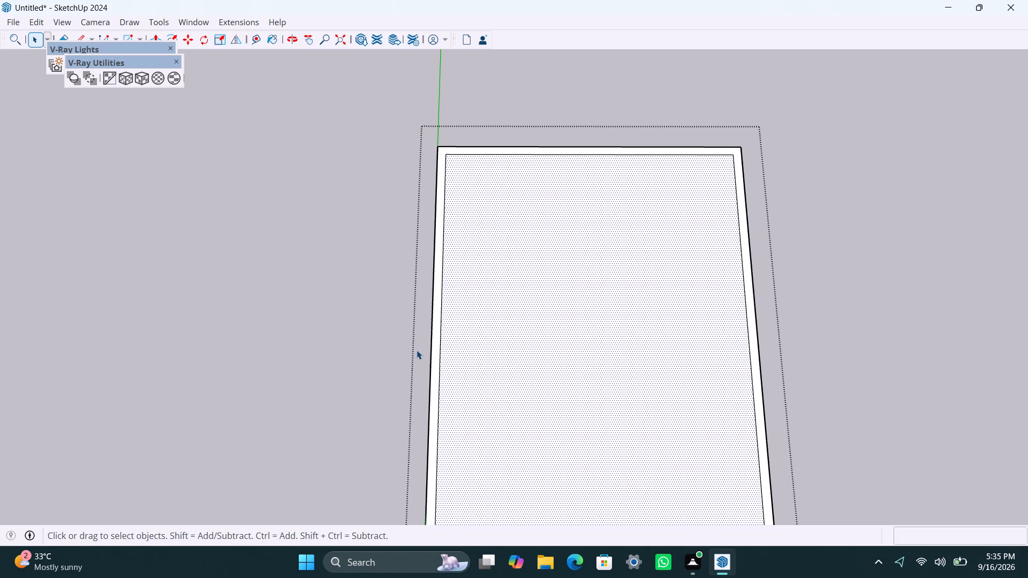
Push/Pull the border face between the two outlines up 10' to raise the outer walls.
{"action": "scroll", "coordinate": [422, 347], "scroll_direction": "up", "scroll_amount": 2}
{"action": "left_click", "coordinate": [441, 322]}
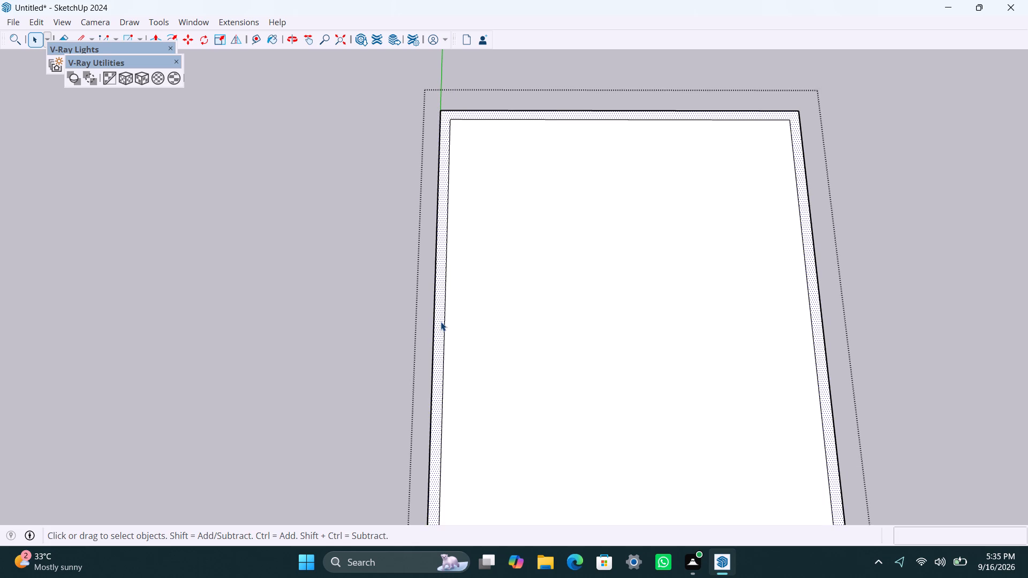
{"action": "key", "text": "p"}
{"action": "left_click_drag", "start_coordinate": [441, 322], "coordinate": [427, 280]}
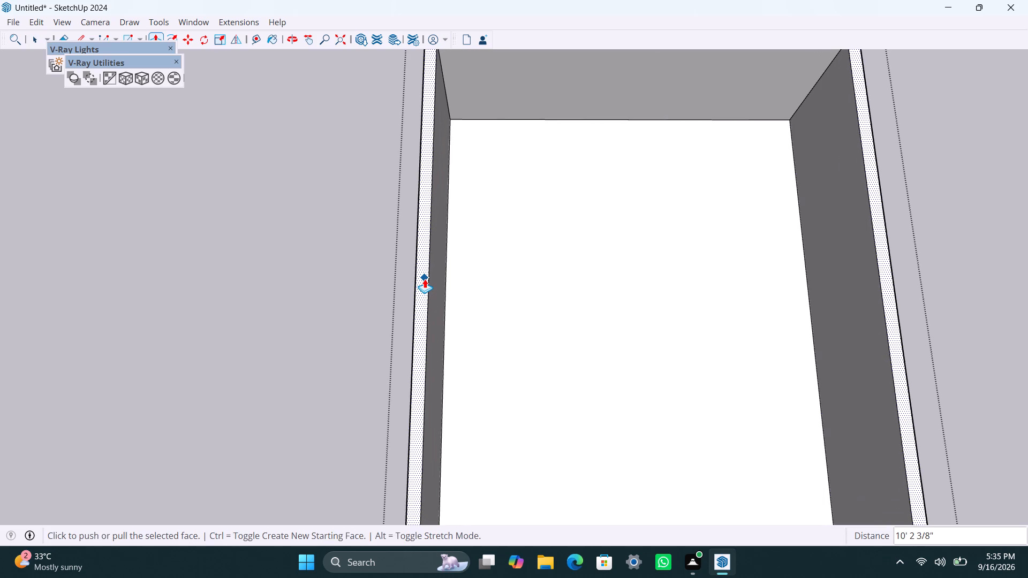
{"action": "type", "text": "10'"}
{"action": "key", "text": "Return"}
{"action": "key", "text": "space"}
Copy the vertical edge at the far inner corner 7'1" along the far short wall.
{"action": "scroll", "coordinate": [676, 269], "scroll_direction": "down", "scroll_amount": 5}
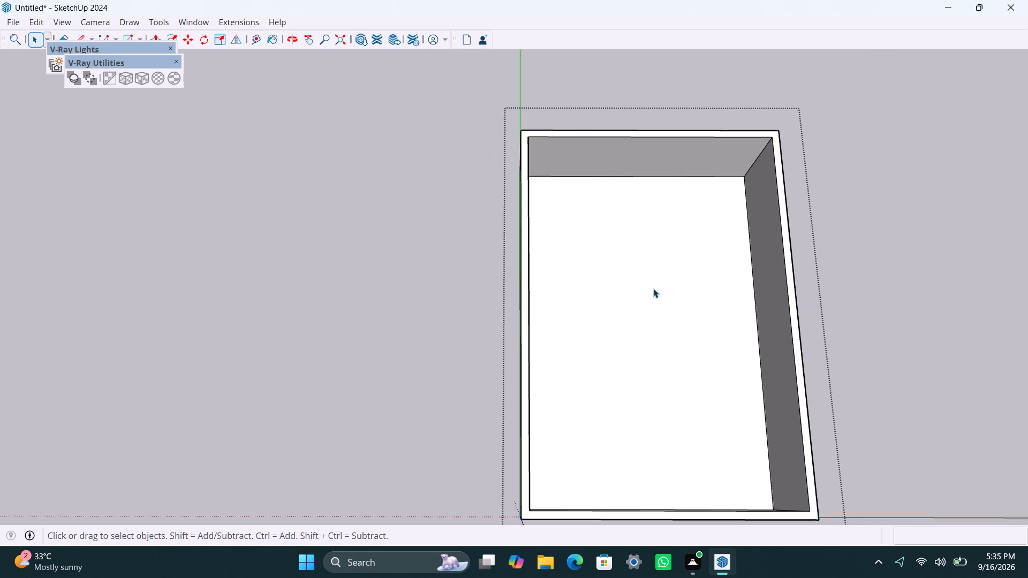
{"action": "scroll", "coordinate": [600, 370], "scroll_direction": "down", "scroll_amount": 2}
{"action": "middle_click_drag", "start_coordinate": [563, 402], "coordinate": [449, 371]}
{"action": "scroll", "coordinate": [622, 310], "scroll_direction": "up", "scroll_amount": 2}
{"action": "scroll", "coordinate": [584, 232], "scroll_direction": "up", "scroll_amount": 3}
{"action": "scroll", "coordinate": [556, 181], "scroll_direction": "up", "scroll_amount": 3}
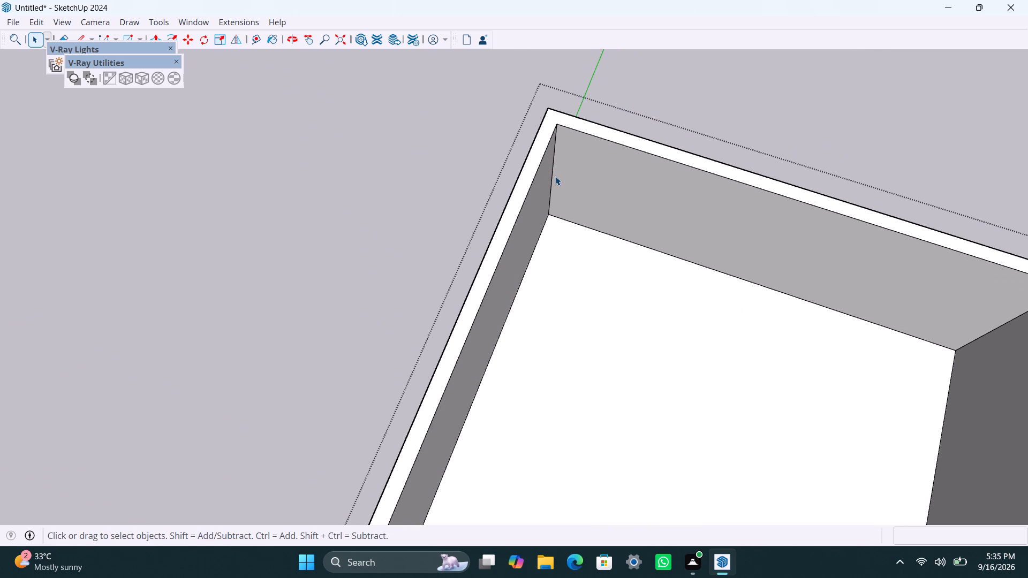
{"action": "scroll", "coordinate": [556, 176], "scroll_direction": "up", "scroll_amount": 2}
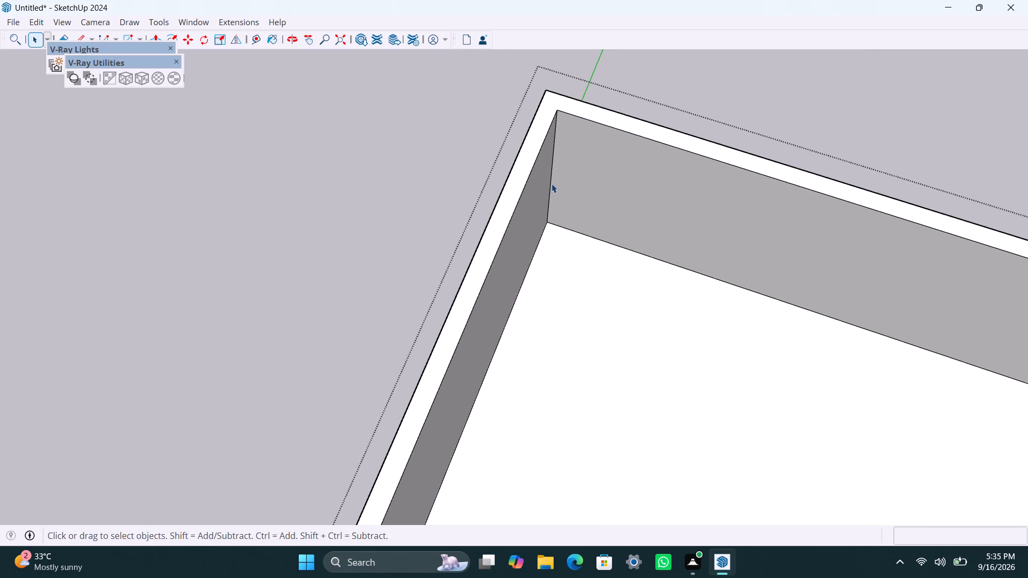
{"action": "left_click", "coordinate": [551, 184]}
{"action": "key", "text": "m"}
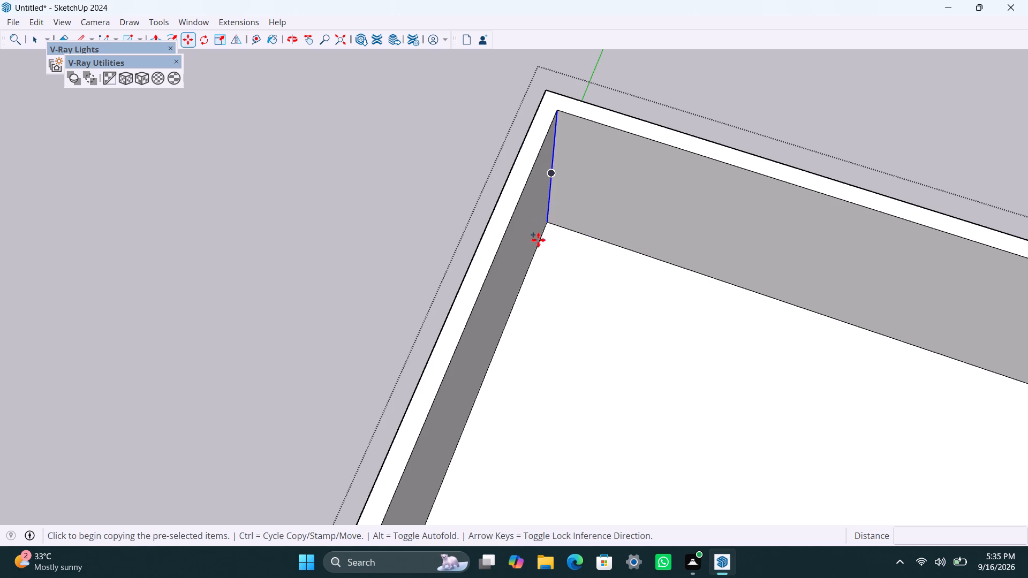
{"action": "left_click", "coordinate": [549, 217]}
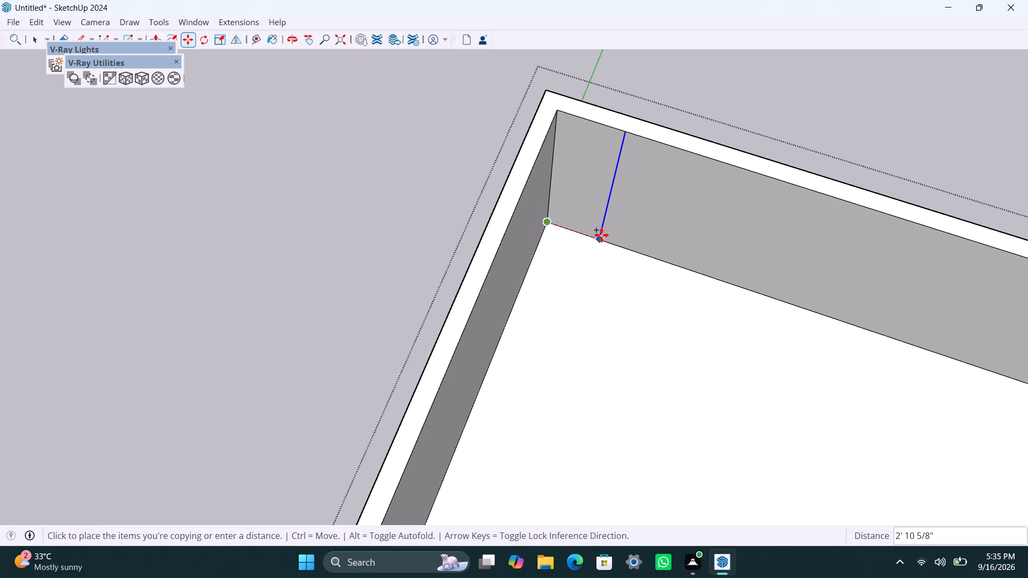
{"action": "type", "text": "7'1\""}
{"action": "key", "text": "Return"}
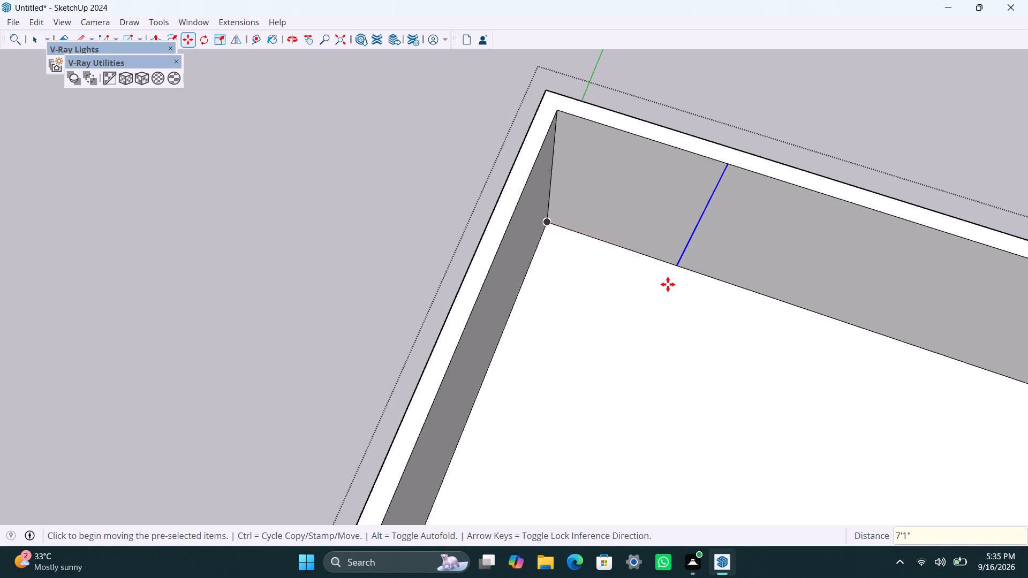
Copy the new vertical edge another 4.5" along the same wall to mark the partition's thickness.
{"action": "left_click", "coordinate": [683, 261]}
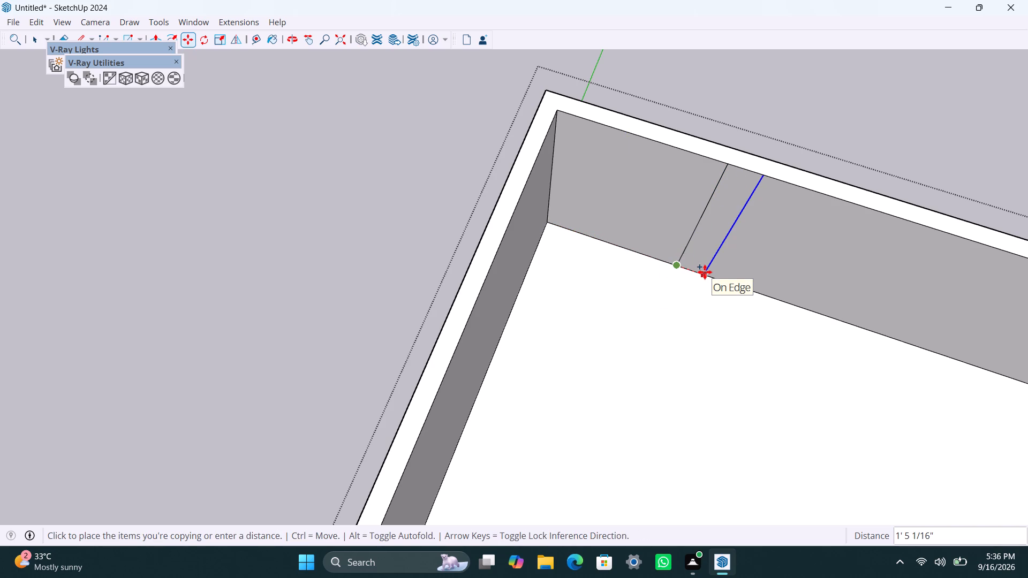
{"action": "type", "text": "4.5\""}
{"action": "key", "text": "Return"}
{"action": "key", "text": "space"}
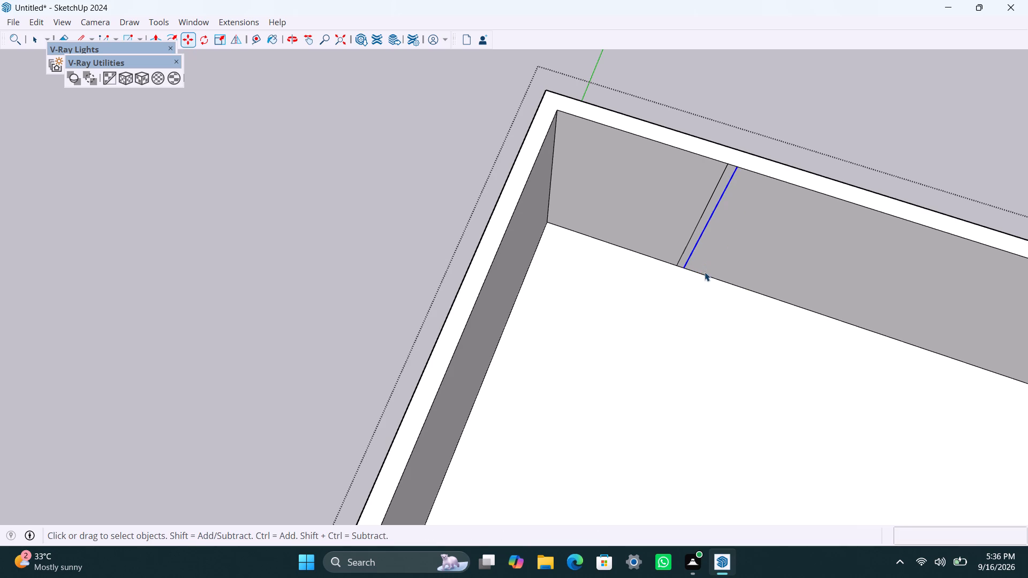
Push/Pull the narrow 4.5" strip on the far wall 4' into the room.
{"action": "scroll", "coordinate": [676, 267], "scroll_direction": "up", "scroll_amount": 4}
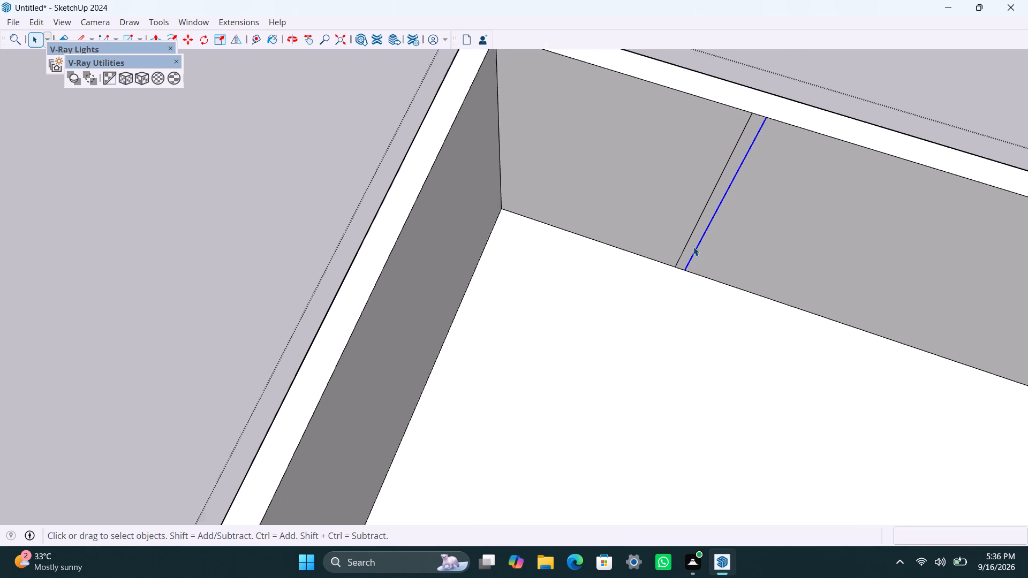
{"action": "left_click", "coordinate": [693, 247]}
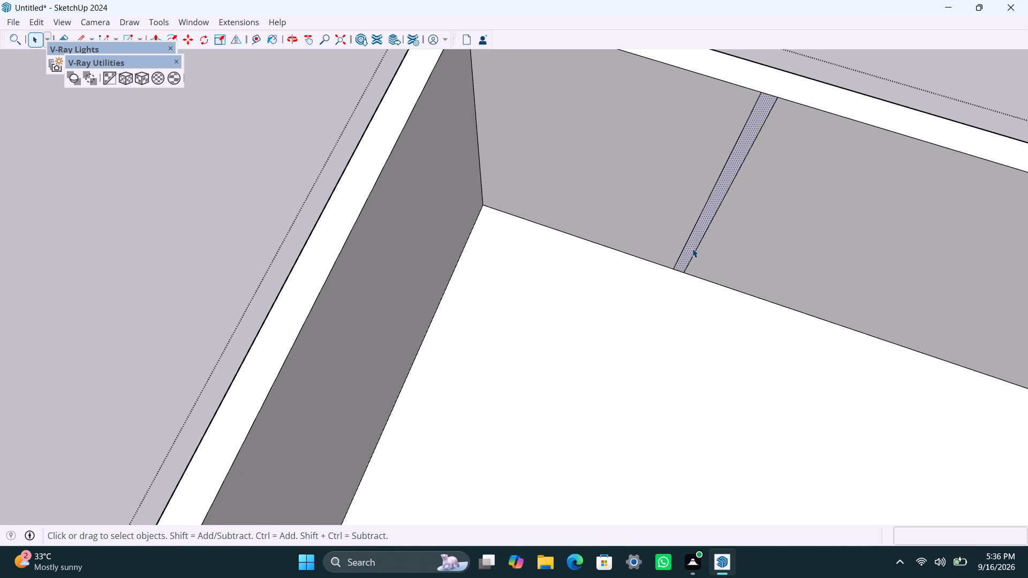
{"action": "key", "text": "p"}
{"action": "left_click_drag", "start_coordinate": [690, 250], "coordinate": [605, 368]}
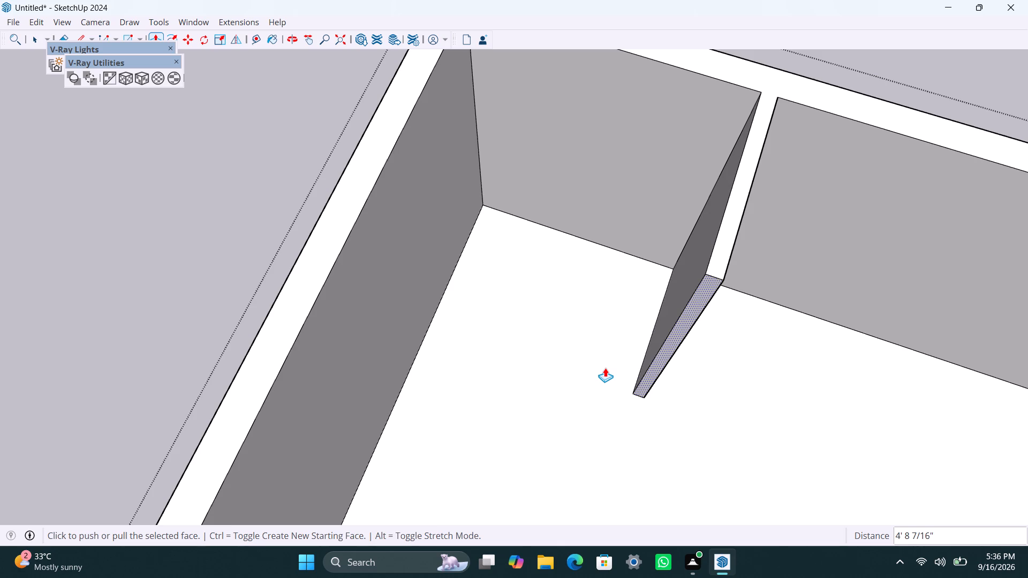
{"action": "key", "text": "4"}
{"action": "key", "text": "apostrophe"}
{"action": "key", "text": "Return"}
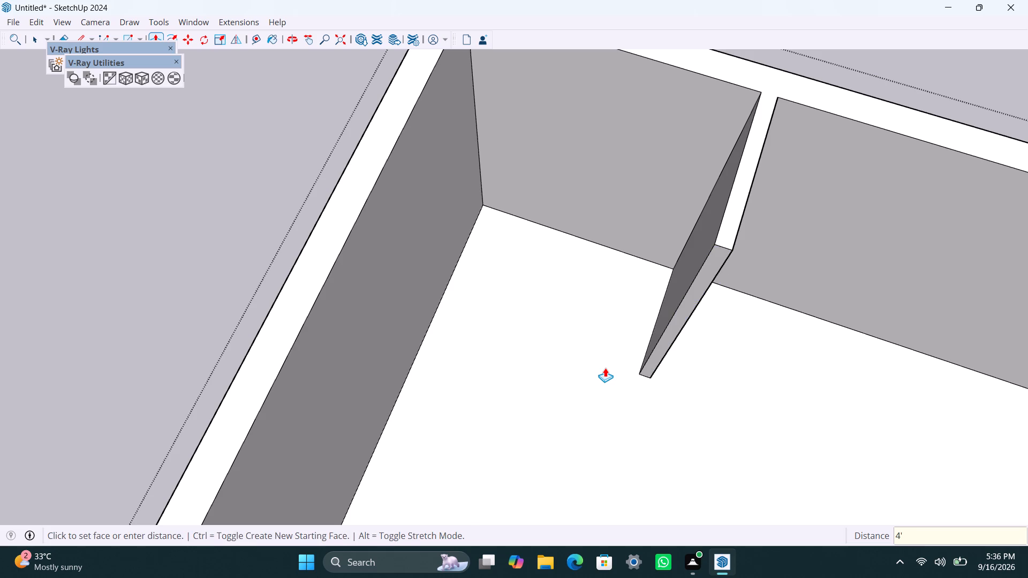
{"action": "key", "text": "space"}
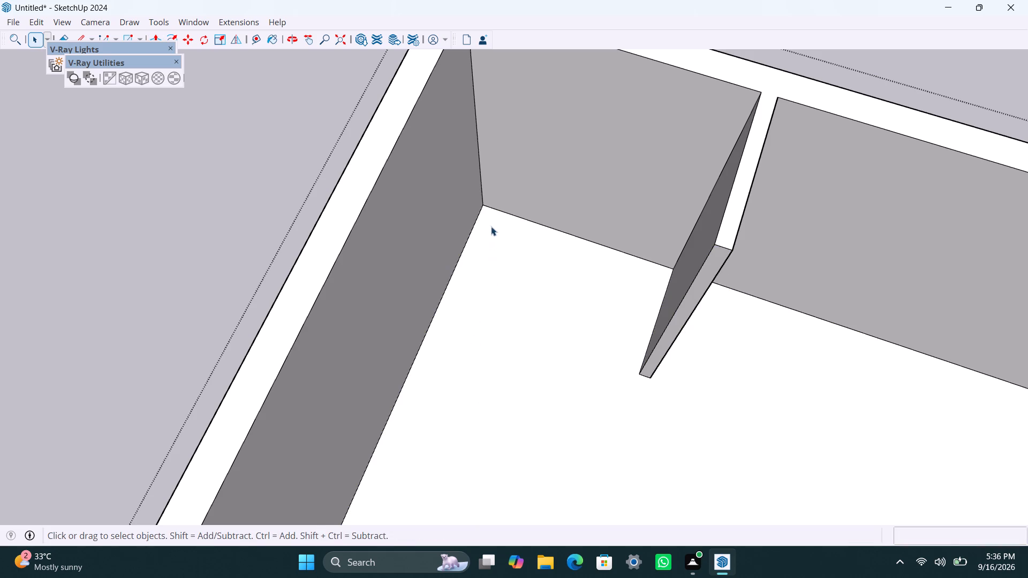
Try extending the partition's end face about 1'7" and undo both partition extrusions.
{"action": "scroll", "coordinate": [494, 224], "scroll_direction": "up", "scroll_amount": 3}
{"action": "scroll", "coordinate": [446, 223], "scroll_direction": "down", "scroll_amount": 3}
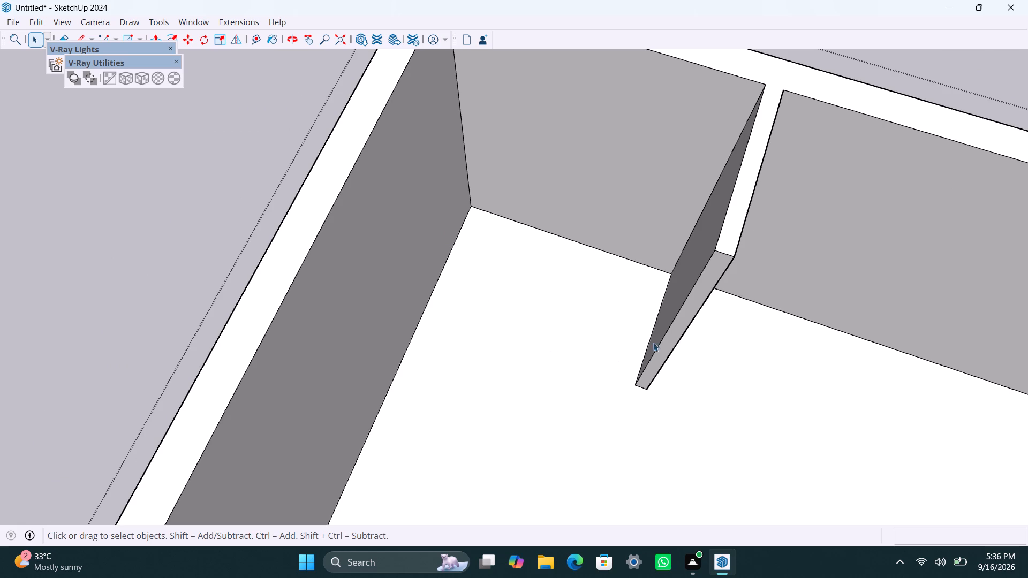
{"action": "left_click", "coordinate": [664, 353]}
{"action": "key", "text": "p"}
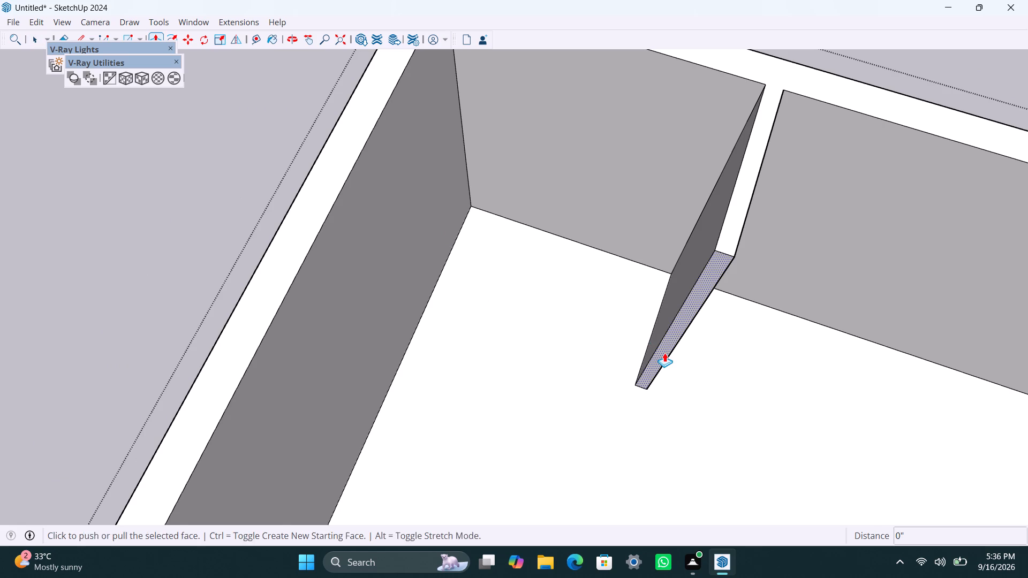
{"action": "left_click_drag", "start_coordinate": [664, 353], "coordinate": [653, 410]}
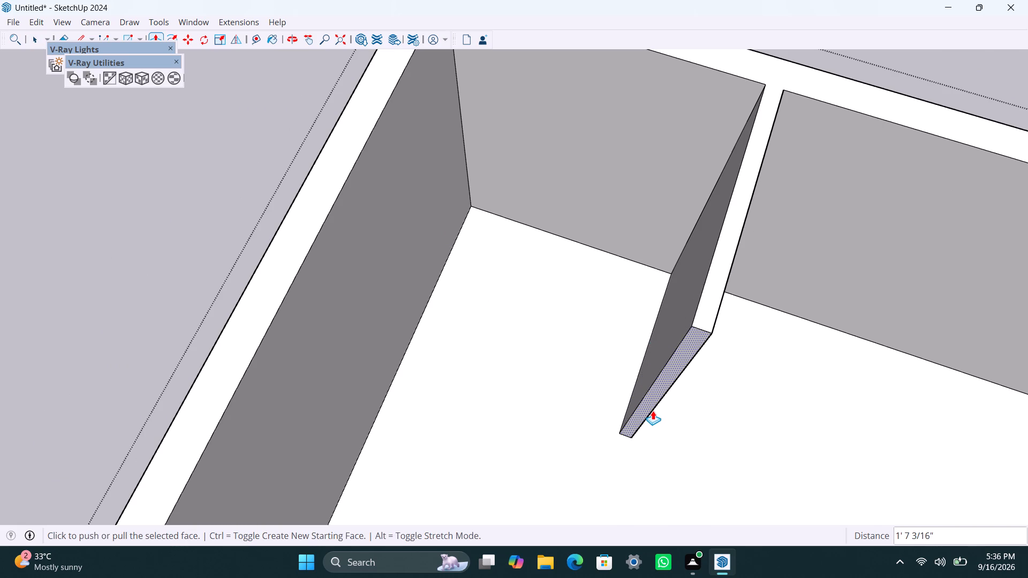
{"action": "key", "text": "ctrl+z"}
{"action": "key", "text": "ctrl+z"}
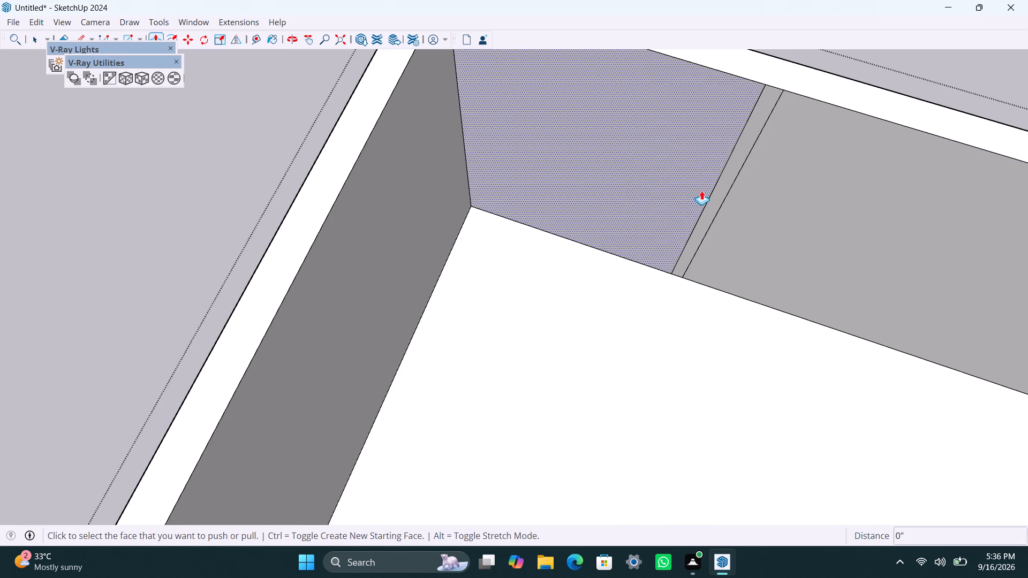
Push/Pull the 4.5" strip on the far wall 7'11" into the room to form a partition.
{"action": "left_click_drag", "start_coordinate": [713, 213], "coordinate": [709, 280]}
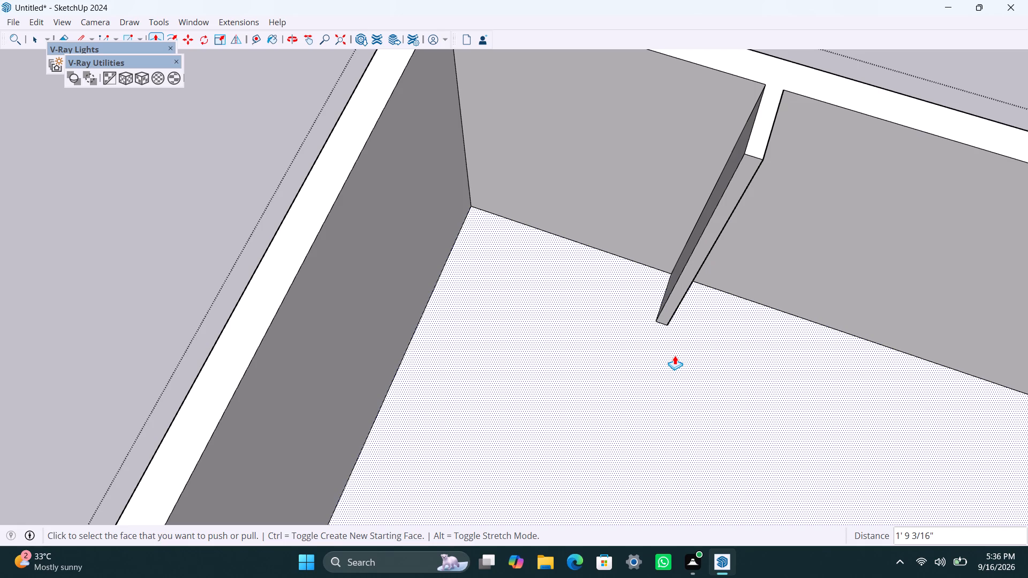
{"action": "type", "text": "7'11"}
{"action": "key", "text": "shift+quotedbl"}
{"action": "key", "text": "Return"}
{"action": "key", "text": "space"}
Extend the partition's free end face by 4.5".
{"action": "scroll", "coordinate": [662, 413], "scroll_direction": "down", "scroll_amount": 4}
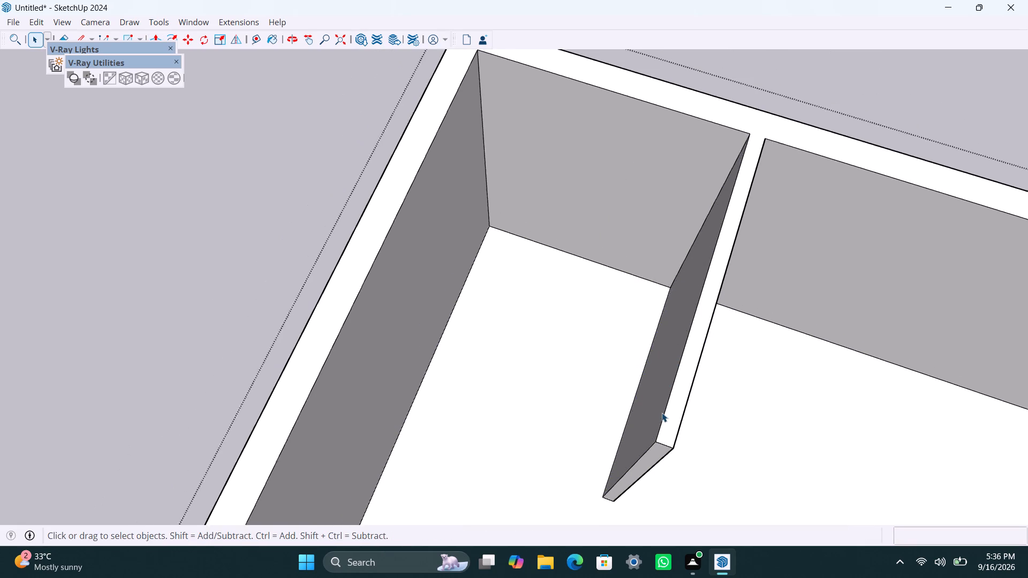
{"action": "middle_click_drag", "start_coordinate": [662, 443], "coordinate": [682, 280]}
{"action": "scroll", "coordinate": [664, 346], "scroll_direction": "up", "scroll_amount": 2}
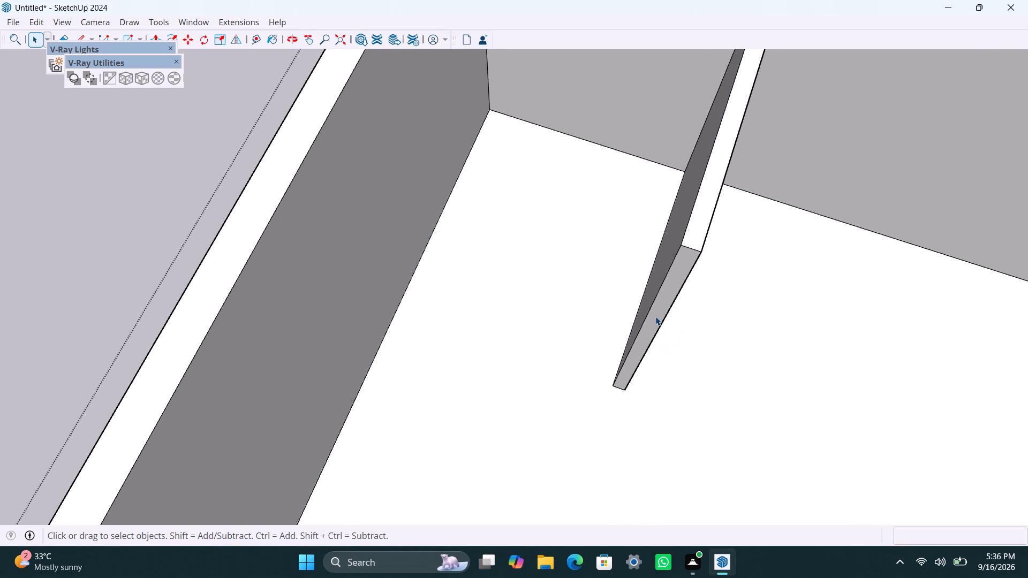
{"action": "left_click", "coordinate": [655, 316]}
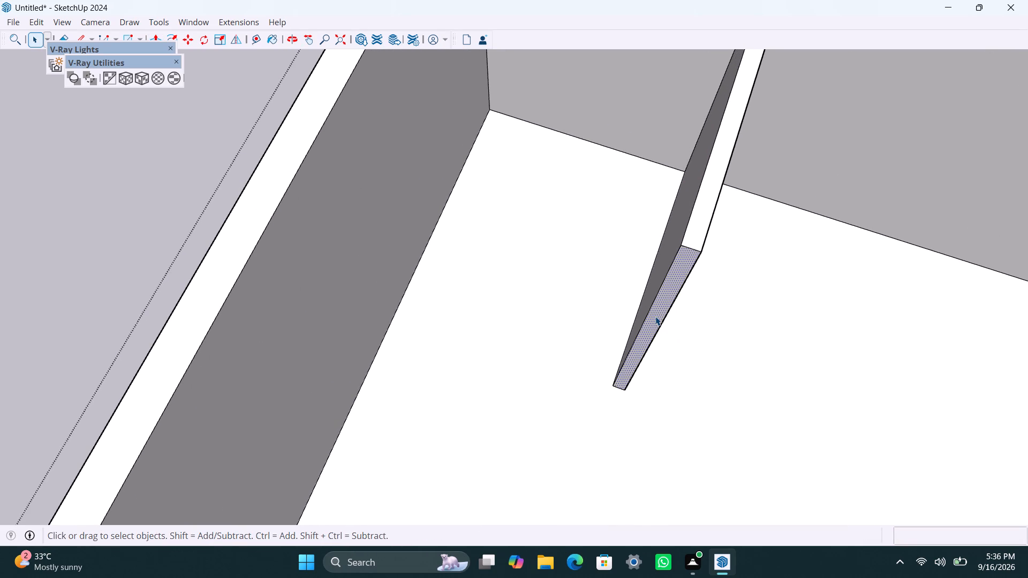
{"action": "left_click", "coordinate": [655, 316]}
{"action": "key", "text": "p"}
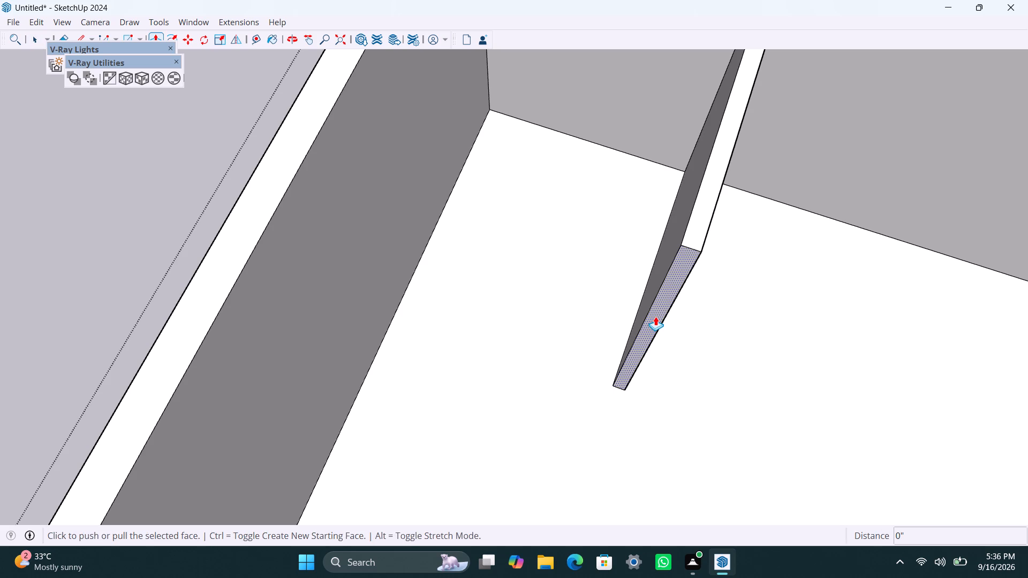
{"action": "left_click", "coordinate": [655, 316]}
{"action": "type", "text": "4.5\""}
{"action": "key", "text": "Return"}
{"action": "key", "text": "space"}
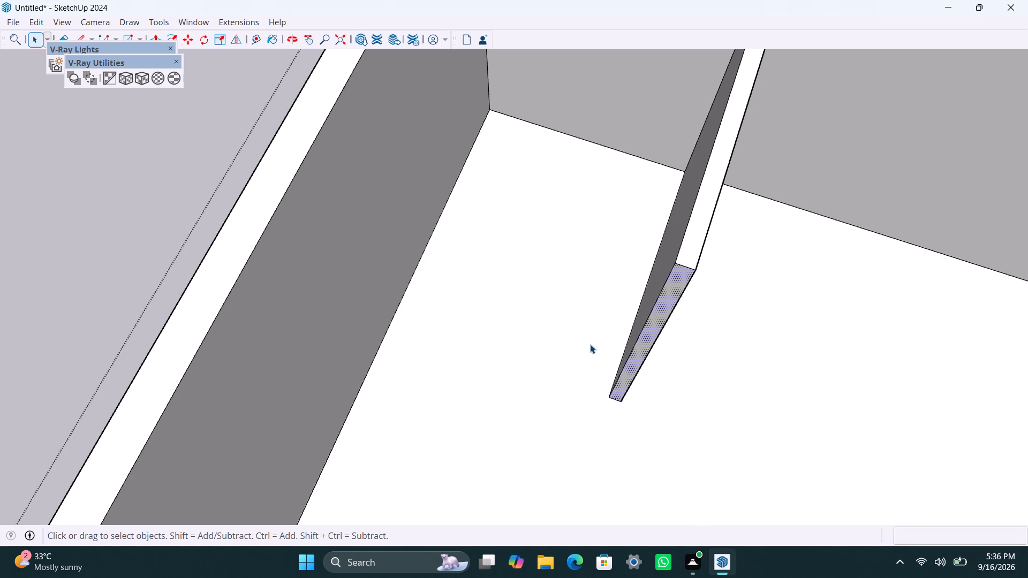
Copy the vertical edge where the partition meets the far wall 3'4.5" along that wall, away from the partition.
{"action": "scroll", "coordinate": [700, 226], "scroll_direction": "down", "scroll_amount": 5}
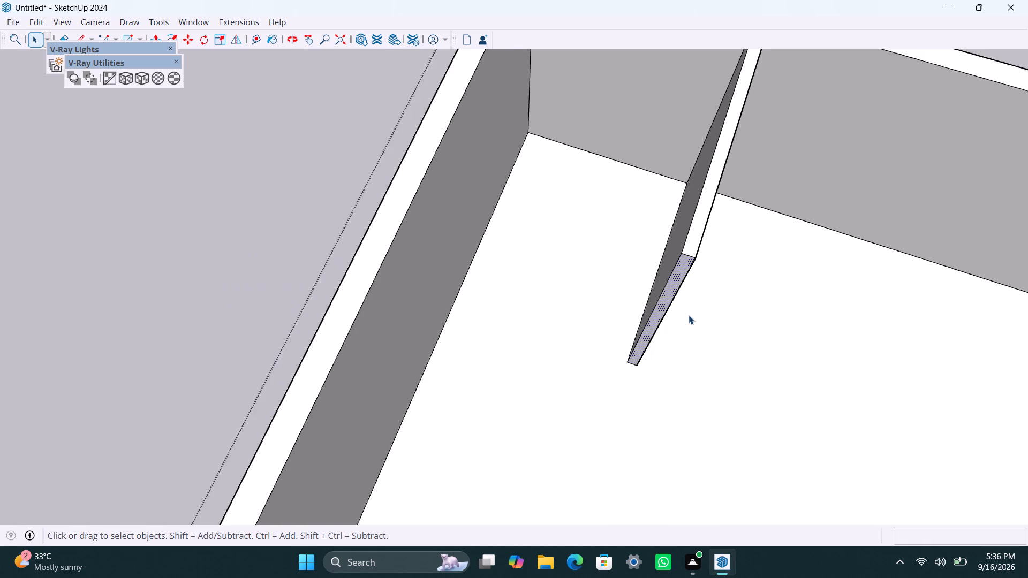
{"action": "scroll", "coordinate": [689, 315], "scroll_direction": "down", "scroll_amount": 2}
{"action": "middle_click_drag", "start_coordinate": [697, 305], "coordinate": [551, 306], "text": "shift"}
{"action": "scroll", "coordinate": [550, 217], "scroll_direction": "up", "scroll_amount": 4}
{"action": "left_click", "coordinate": [556, 188]}
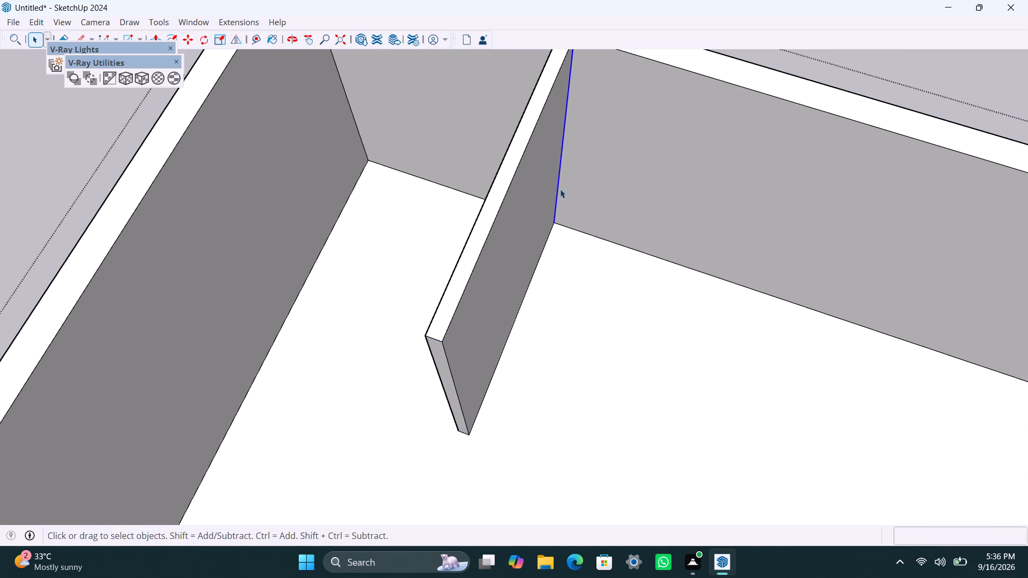
{"action": "scroll", "coordinate": [558, 225], "scroll_direction": "down", "scroll_amount": 4}
{"action": "key", "text": "m"}
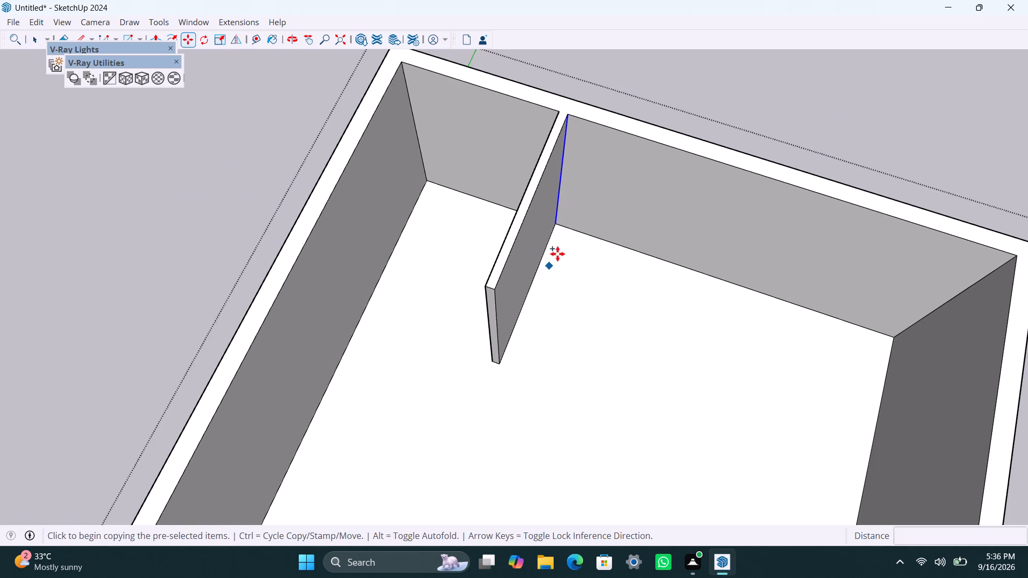
{"action": "left_click", "coordinate": [557, 226]}
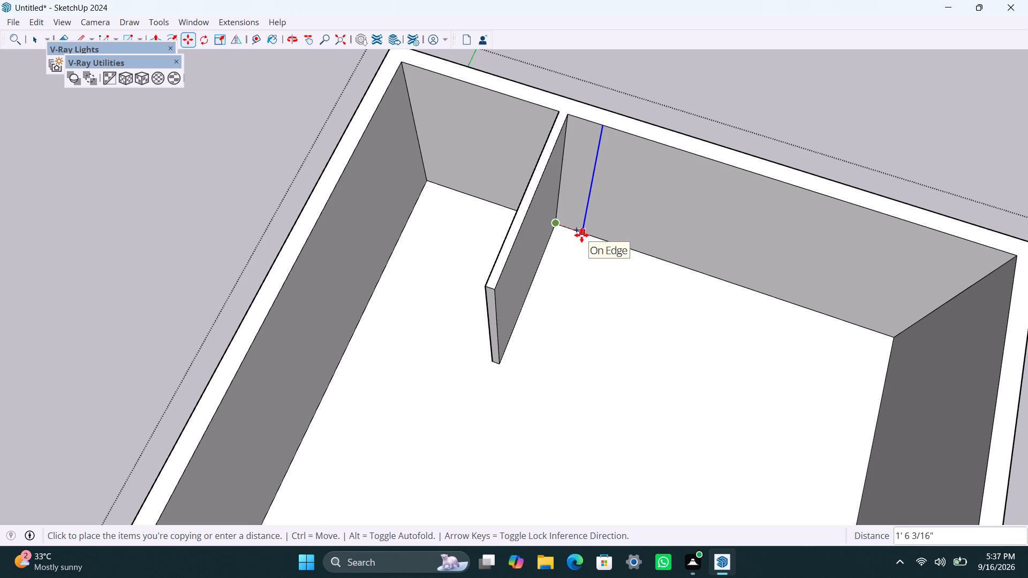
{"action": "key", "text": "3"}
{"action": "key", "text": "apostrophe"}
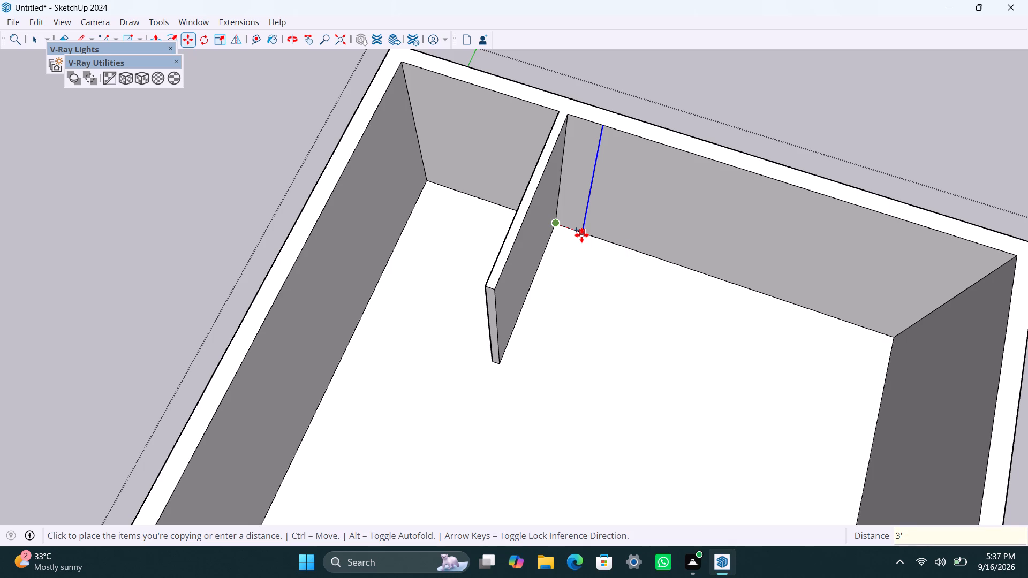
{"action": "type", "text": "4.5\""}
{"action": "key", "text": "Return"}
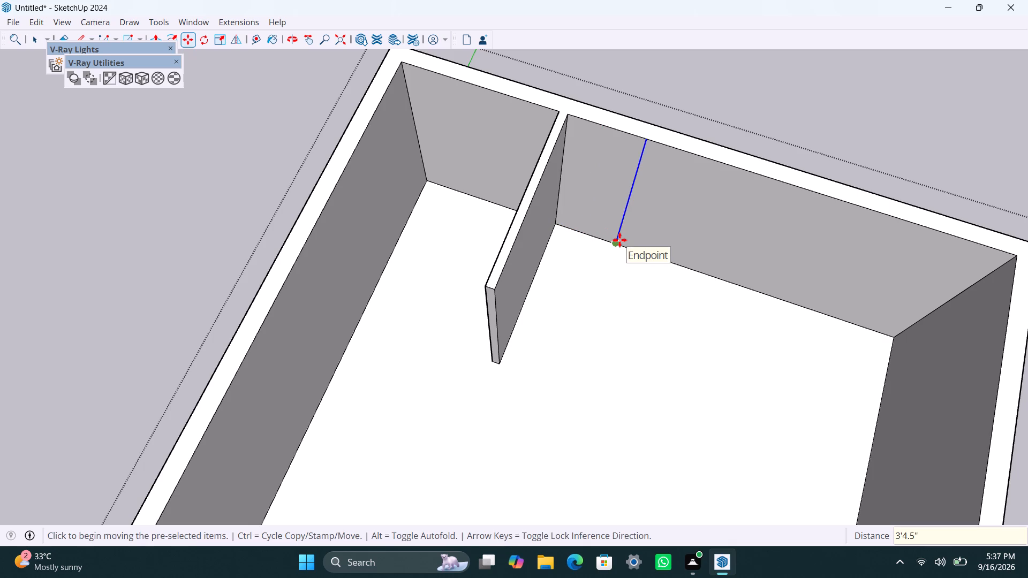
Copy the new vertical wall edge 4.5" back toward the partition to outline a second partition strip.
{"action": "left_click", "coordinate": [619, 240], "text": "ctrl"}
{"action": "type", "text": "4.5\""}
{"action": "key", "text": "Return"}
{"action": "key", "text": "space"}
Push/Pull the second 4.5" strip into the room until it is level with the first partition's end face.
{"action": "scroll", "coordinate": [621, 237], "scroll_direction": "up", "scroll_amount": 1}
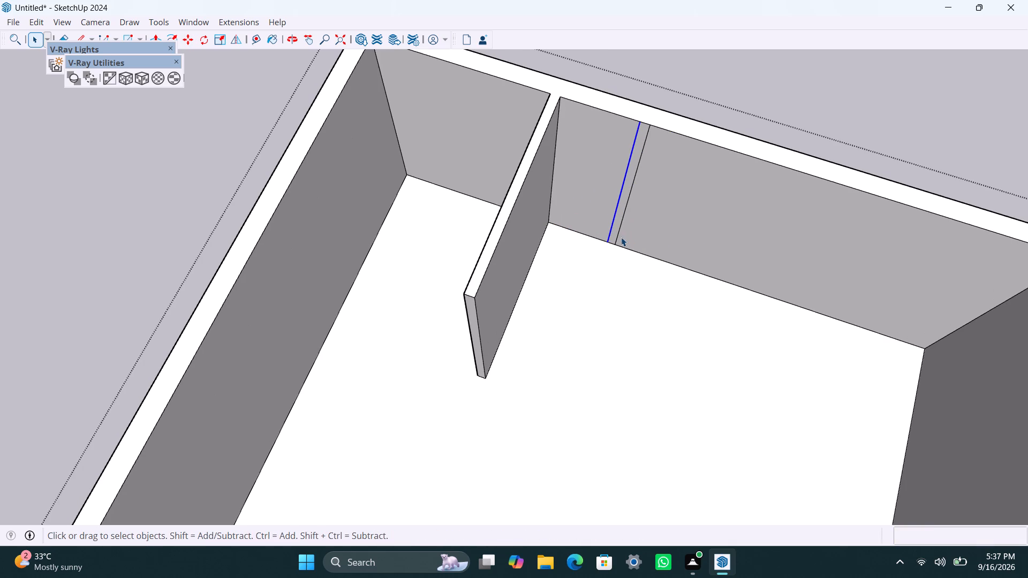
{"action": "scroll", "coordinate": [615, 233], "scroll_direction": "up", "scroll_amount": 2}
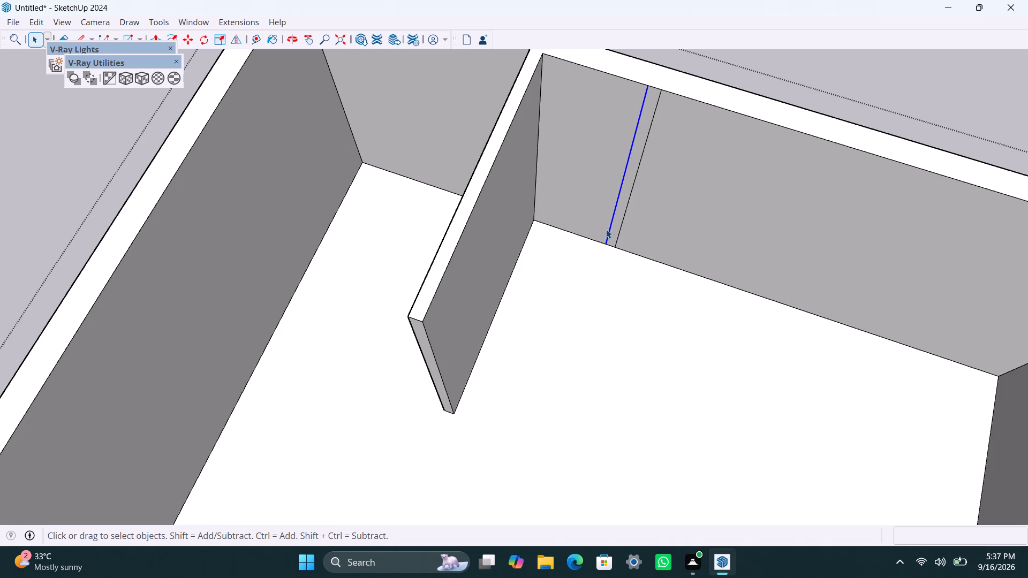
{"action": "left_click", "coordinate": [614, 223]}
{"action": "left_click", "coordinate": [615, 222]}
{"action": "left_click", "coordinate": [618, 222]}
{"action": "key", "text": "p"}
{"action": "left_click_drag", "start_coordinate": [618, 222], "coordinate": [444, 378]}
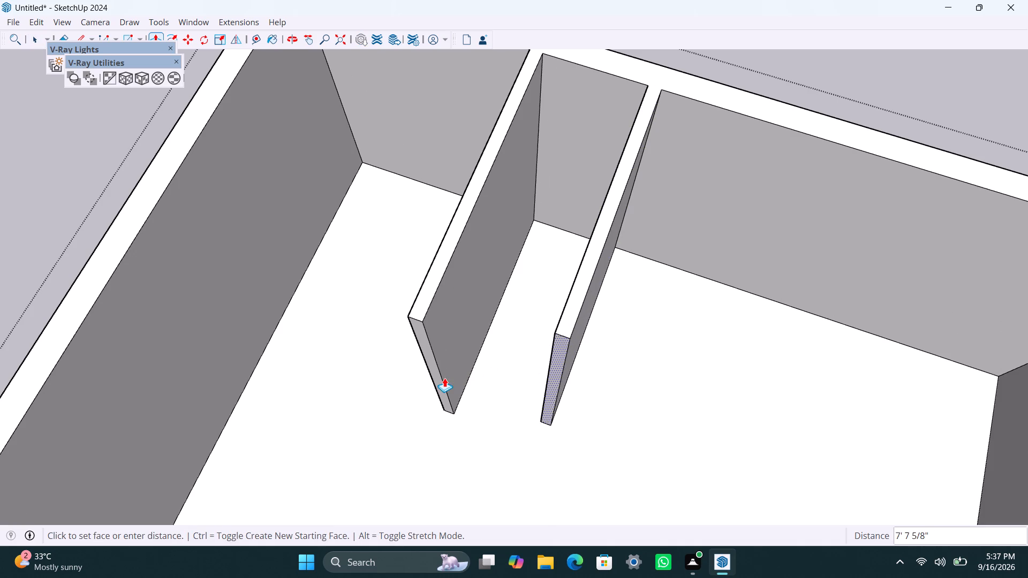
{"action": "left_click_drag", "start_coordinate": [444, 378], "coordinate": [443, 379]}
{"action": "key", "text": "space"}
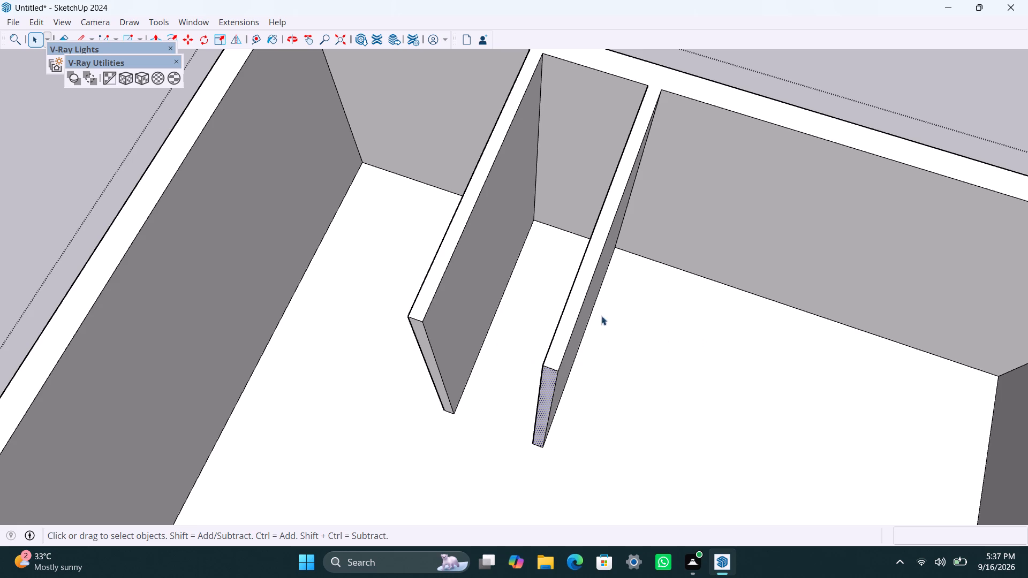
Examine the two parallel partitions and the remaining floor area from above.
{"action": "scroll", "coordinate": [601, 427], "scroll_direction": "down", "scroll_amount": 5}
{"action": "middle_click_drag", "start_coordinate": [543, 496], "coordinate": [600, 484]}
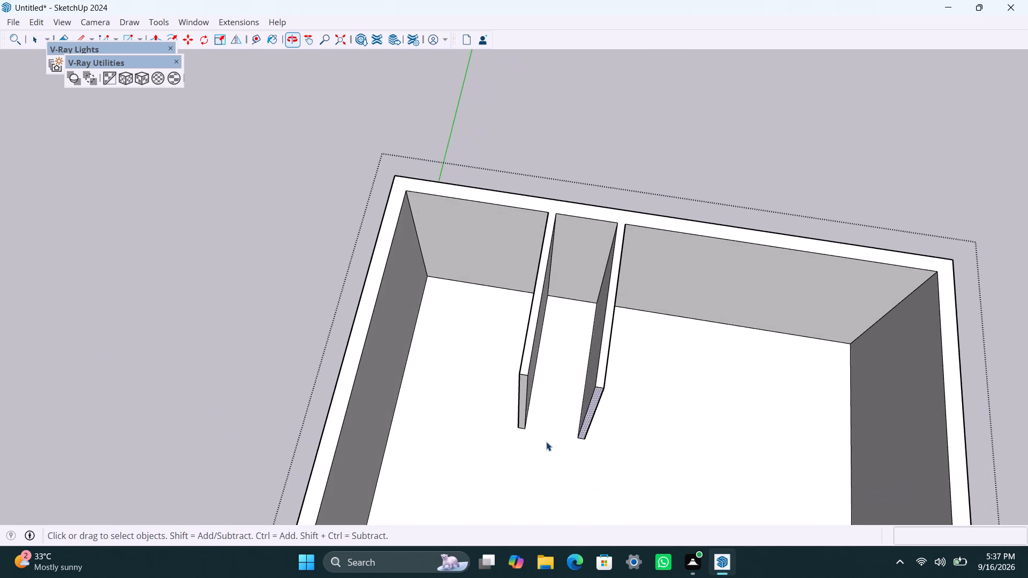
{"action": "scroll", "coordinate": [546, 442], "scroll_direction": "down", "scroll_amount": 1}
{"action": "middle_click_drag", "start_coordinate": [561, 423], "coordinate": [502, 333]}
{"action": "scroll", "coordinate": [547, 399], "scroll_direction": "up", "scroll_amount": 1}
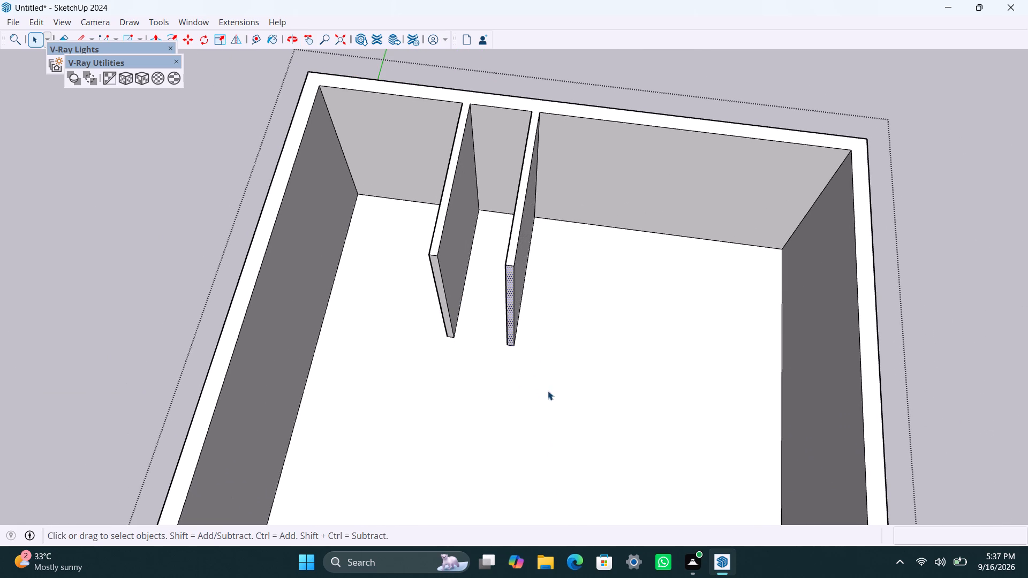
{"action": "middle_click_drag", "start_coordinate": [542, 345], "coordinate": [566, 352]}
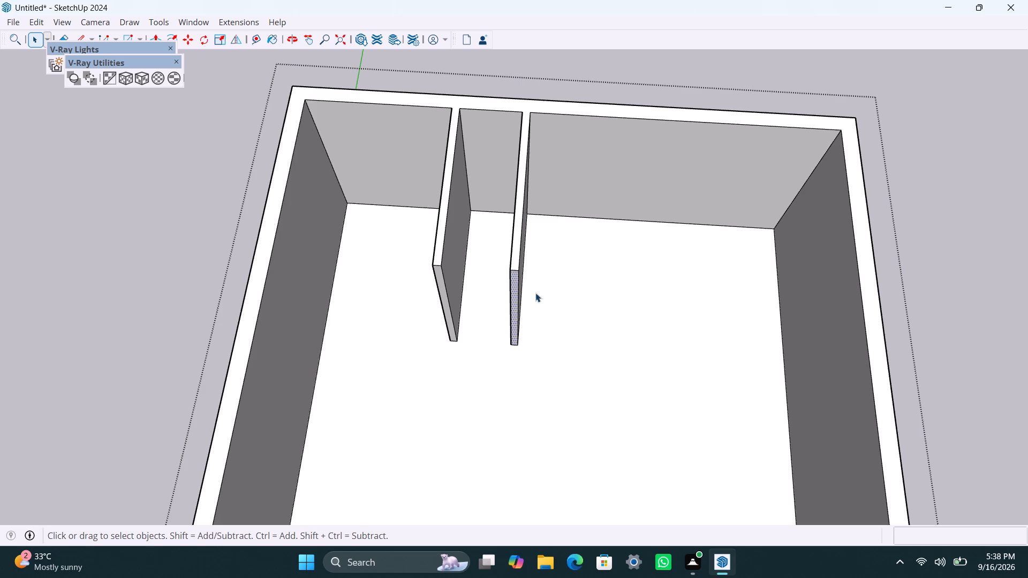
{"action": "scroll", "coordinate": [441, 260], "scroll_direction": "up", "scroll_amount": 1}
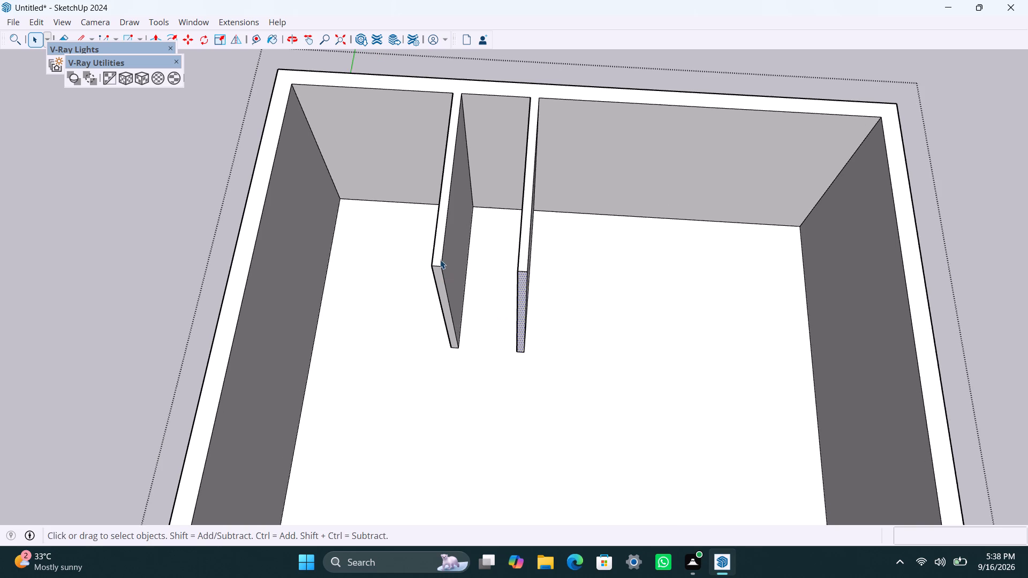
{"action": "scroll", "coordinate": [439, 260], "scroll_direction": "up", "scroll_amount": 3}
{"action": "scroll", "coordinate": [436, 261], "scroll_direction": "down", "scroll_amount": 4}
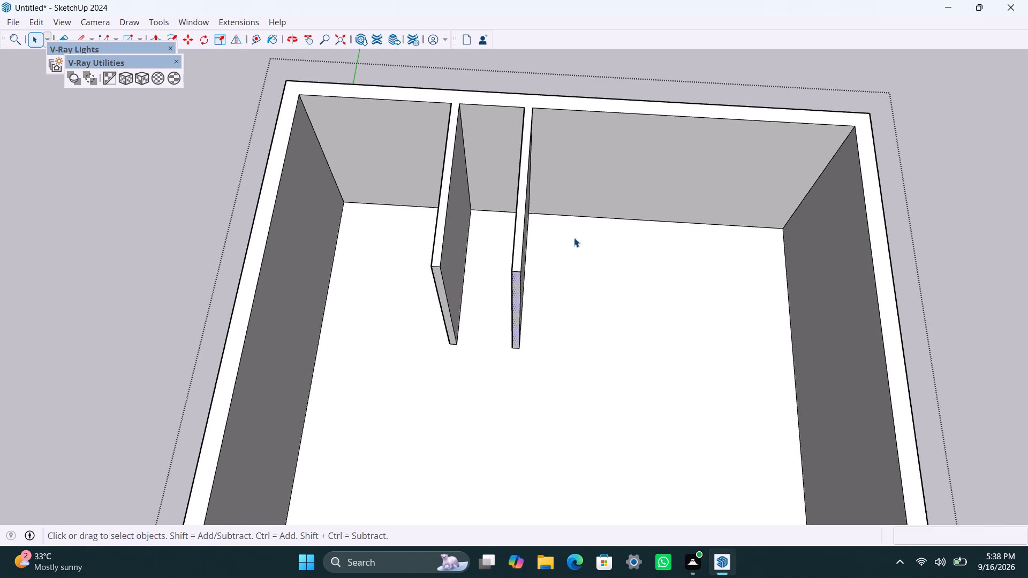
{"action": "scroll", "coordinate": [563, 264], "scroll_direction": "down", "scroll_amount": 3}
{"action": "scroll", "coordinate": [564, 271], "scroll_direction": "up", "scroll_amount": 3}
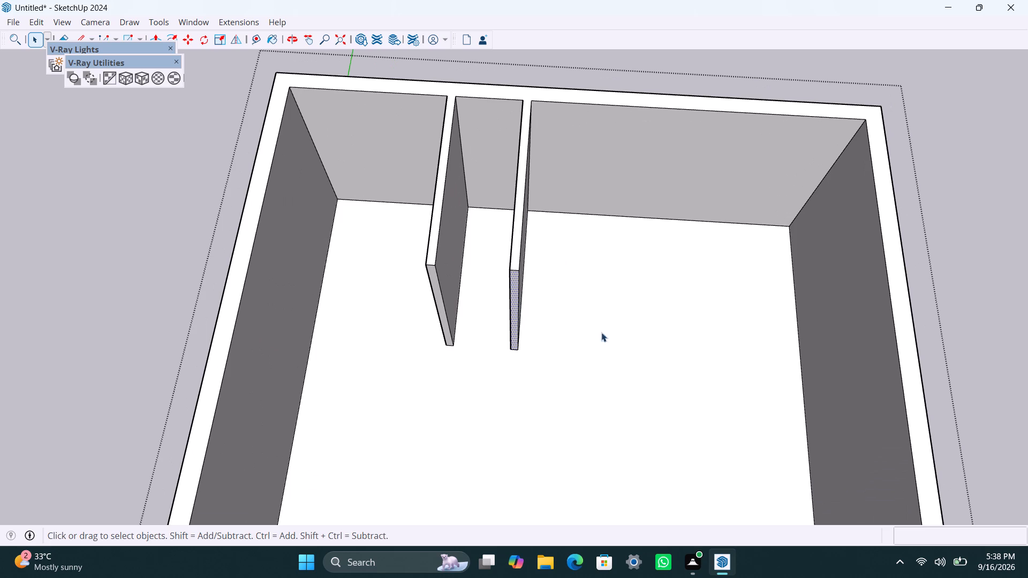
{"action": "middle_click_drag", "start_coordinate": [657, 366], "coordinate": [685, 381]}
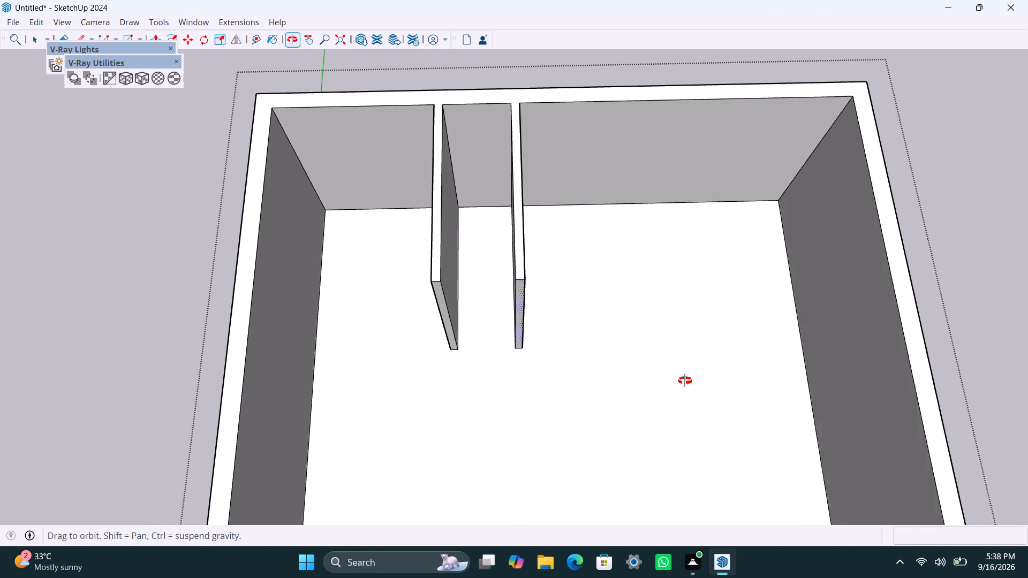
{"action": "middle_click_drag", "start_coordinate": [685, 381], "coordinate": [680, 384]}
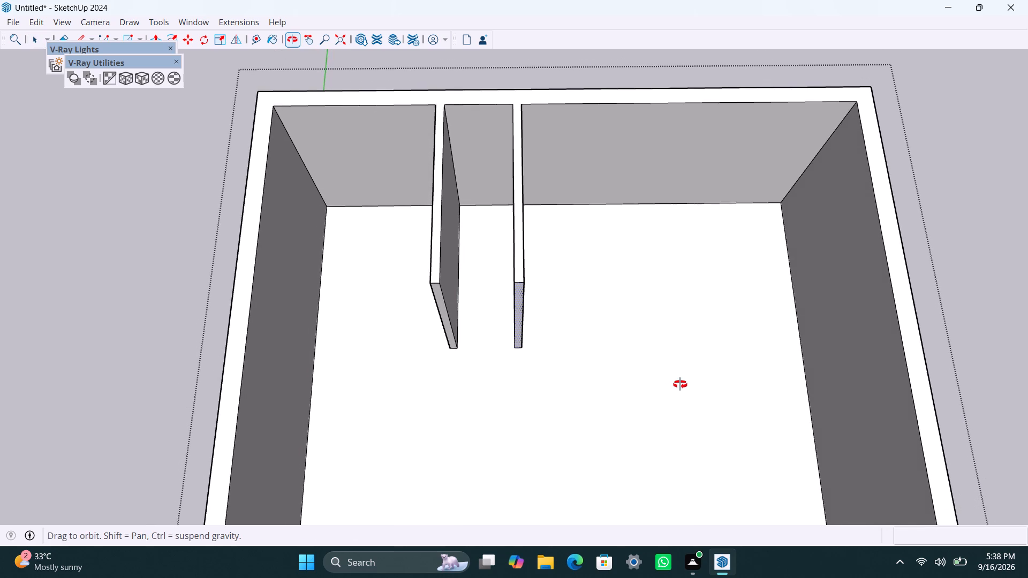
{"action": "middle_click_drag", "start_coordinate": [680, 384], "coordinate": [670, 388]}
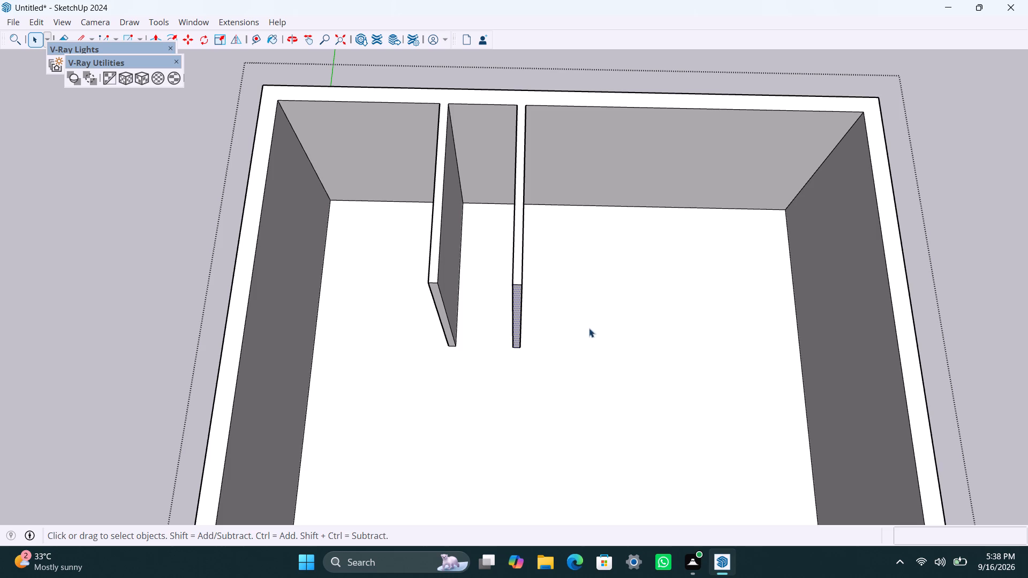
Copy the vertical edge where the second partition meets the far wall 4' along the wall, away from both partitions.
{"action": "middle_click_drag", "start_coordinate": [598, 340], "coordinate": [502, 280]}
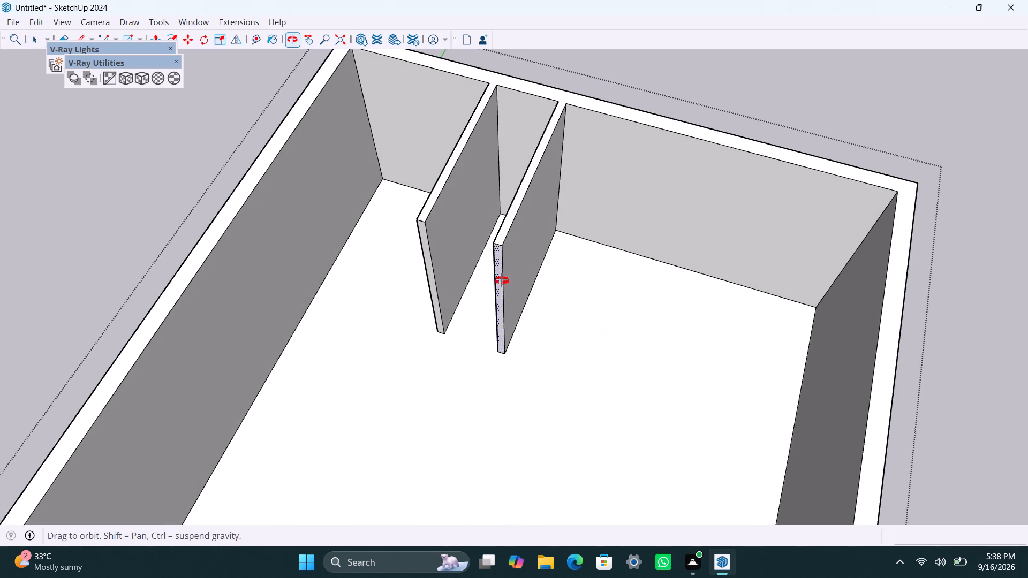
{"action": "middle_click_drag", "start_coordinate": [502, 280], "coordinate": [504, 279]}
{"action": "scroll", "coordinate": [542, 241], "scroll_direction": "up", "scroll_amount": 4}
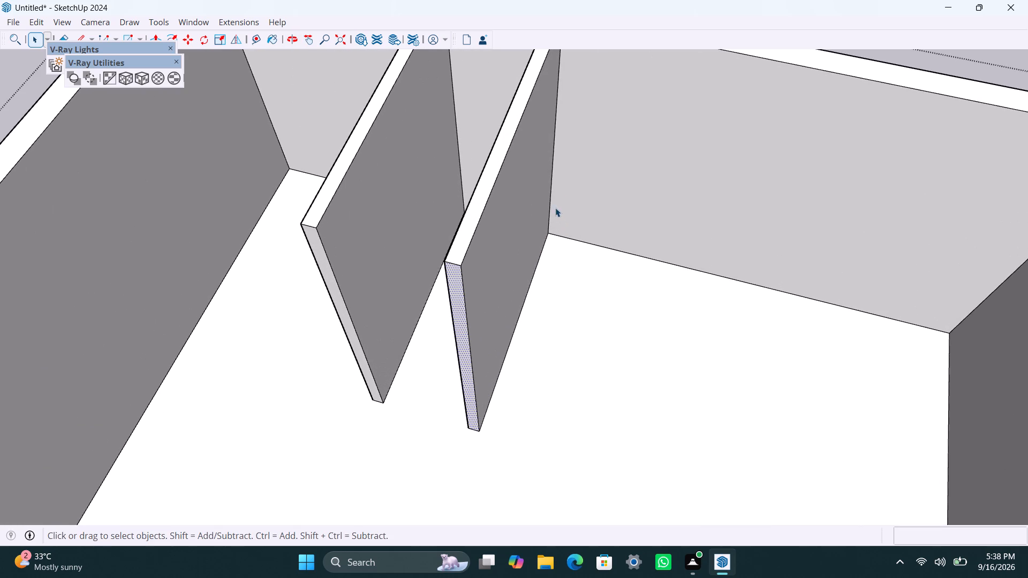
{"action": "left_click", "coordinate": [548, 229]}
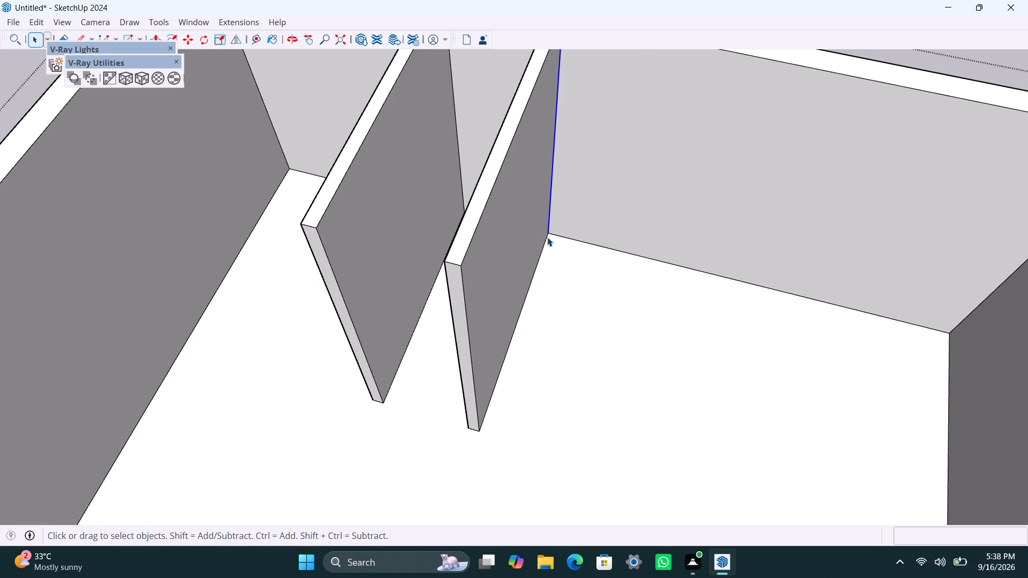
{"action": "key", "text": "m"}
{"action": "left_click", "coordinate": [555, 235]}
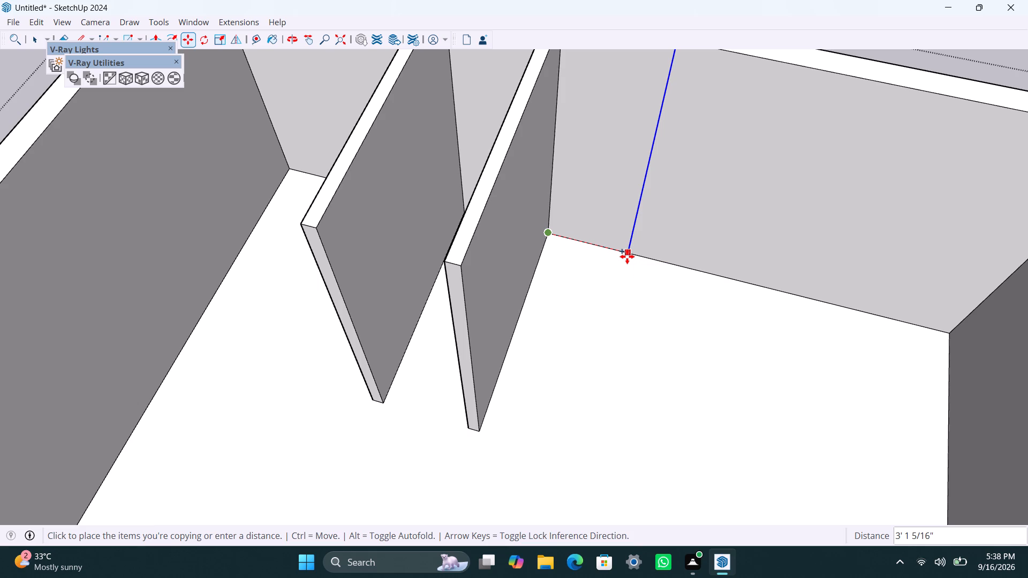
{"action": "type", "text": "4'"}
{"action": "key", "text": "Return"}
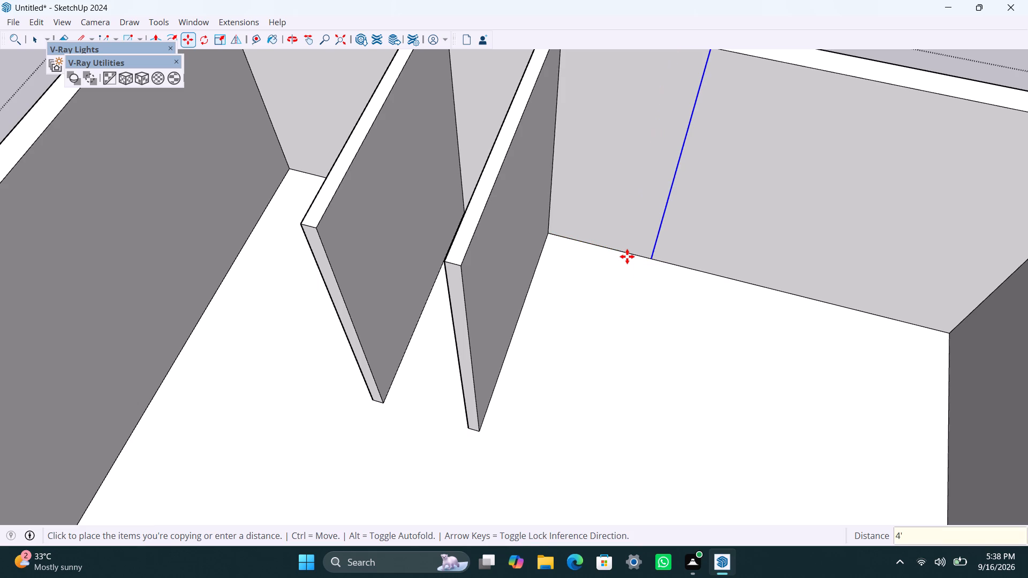
Copy the new vertical wall edge another 4.5" away from the partitions to outline a third partition strip.
{"action": "left_click", "coordinate": [656, 256]}
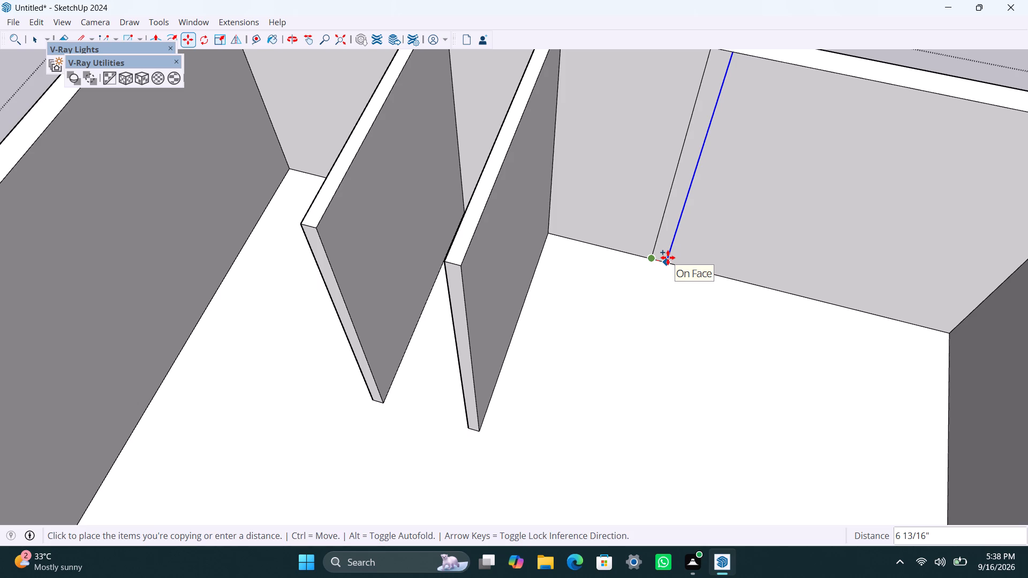
{"action": "type", "text": "4.5\""}
{"action": "key", "text": "Return"}
{"action": "key", "text": "space"}
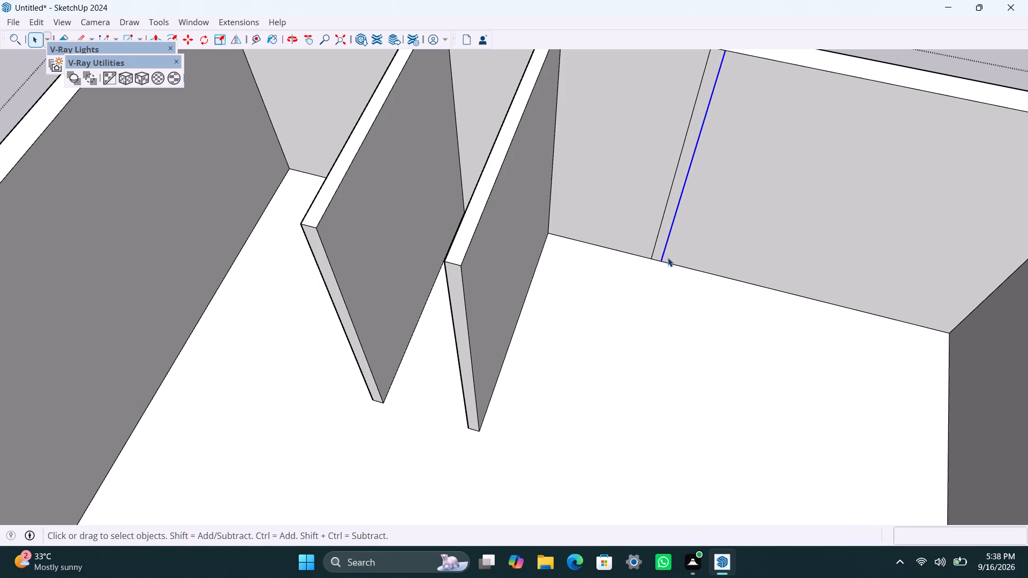
Push/Pull the third 4.5" strip into the room until it is level with the second partition's end face.
{"action": "scroll", "coordinate": [675, 251], "scroll_direction": "up", "scroll_amount": 1}
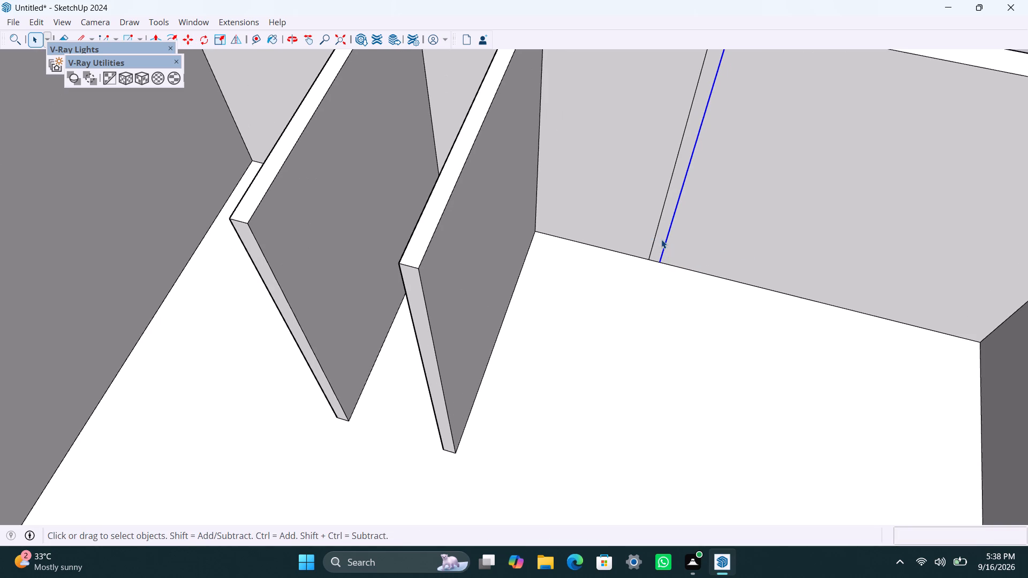
{"action": "left_click", "coordinate": [661, 238]}
{"action": "key", "text": "p"}
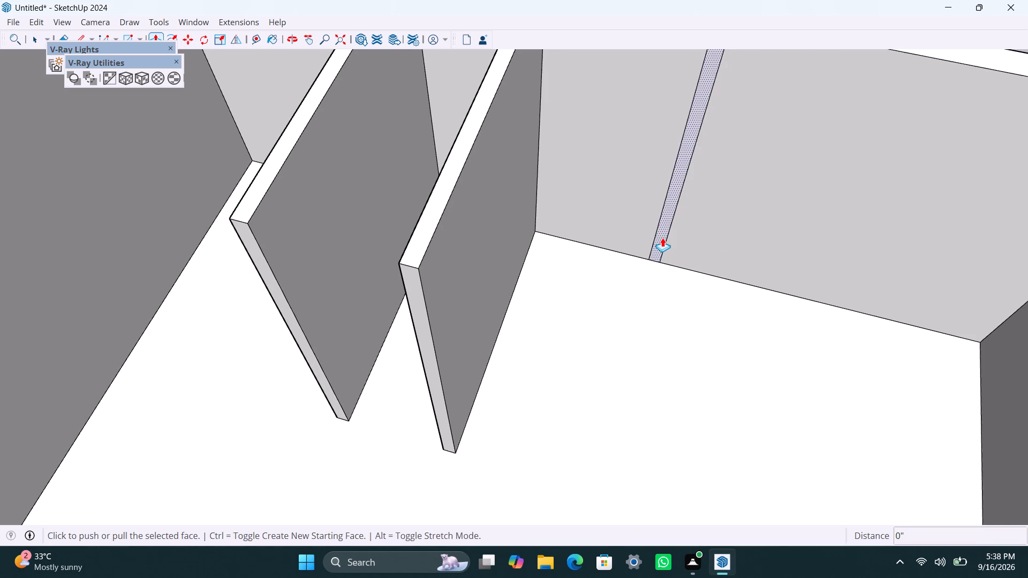
{"action": "left_click_drag", "start_coordinate": [662, 238], "coordinate": [462, 423]}
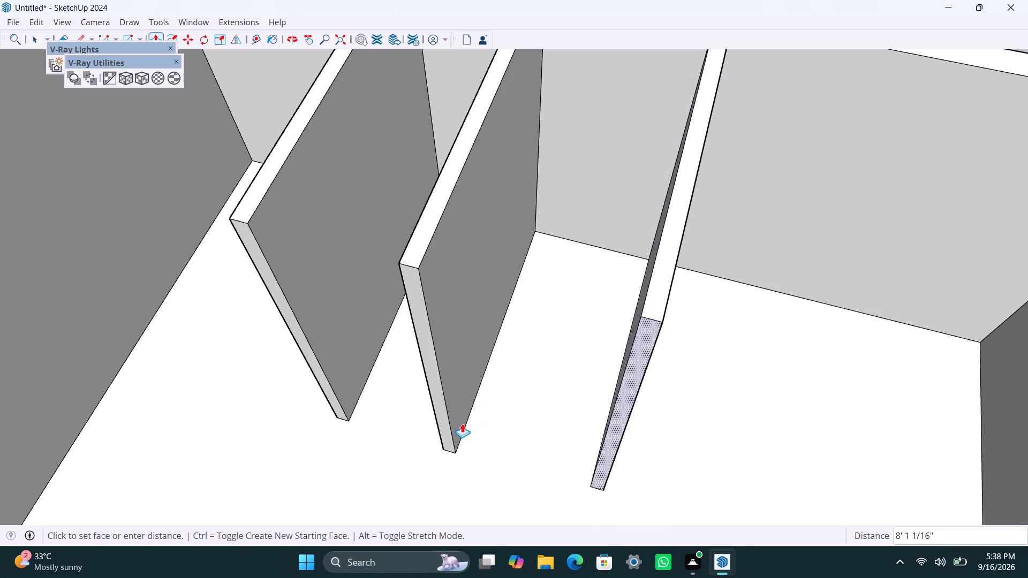
{"action": "left_click_drag", "start_coordinate": [462, 423], "coordinate": [447, 425]}
{"action": "key", "text": "space"}
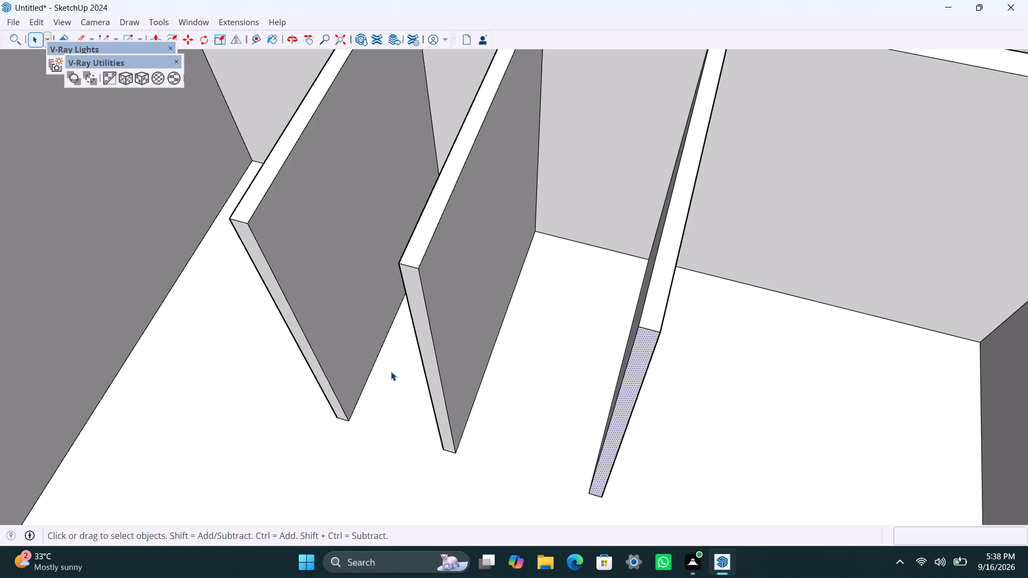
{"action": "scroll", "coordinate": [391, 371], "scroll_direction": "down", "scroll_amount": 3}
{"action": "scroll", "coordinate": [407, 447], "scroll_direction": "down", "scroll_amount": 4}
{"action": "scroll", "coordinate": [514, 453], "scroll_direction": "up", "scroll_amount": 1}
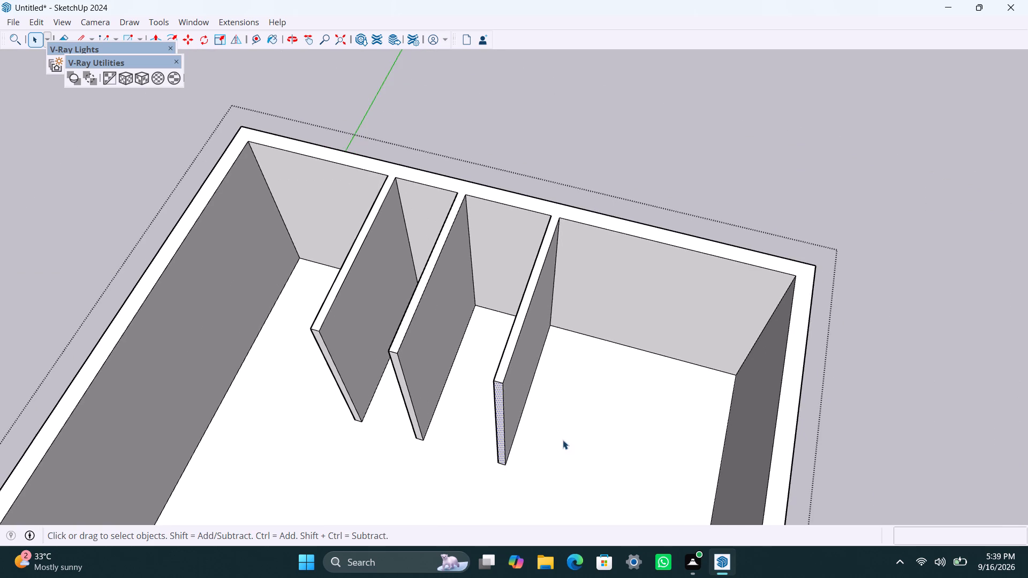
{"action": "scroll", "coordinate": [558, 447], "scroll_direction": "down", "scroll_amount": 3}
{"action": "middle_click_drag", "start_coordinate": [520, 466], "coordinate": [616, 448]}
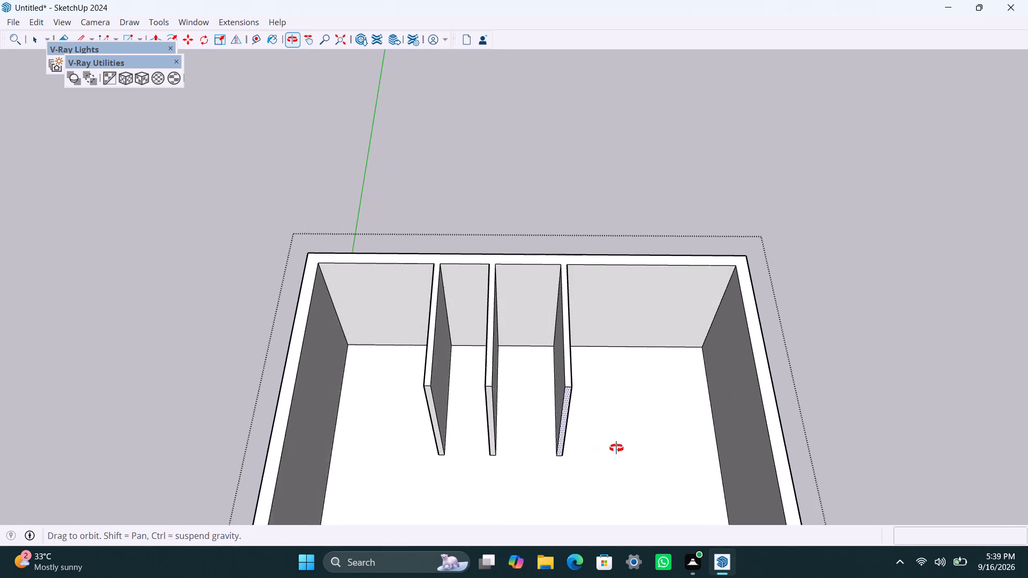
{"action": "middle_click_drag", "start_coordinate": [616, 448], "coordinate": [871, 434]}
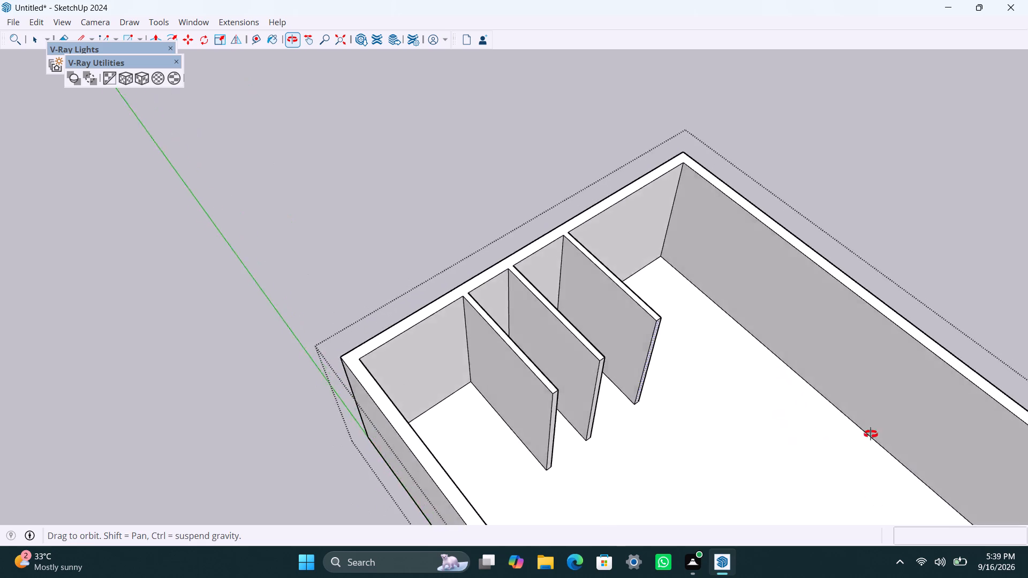
Copy the vertical inside-corner edge beyond the third partition 11'4.5" along the adjoining long side wall.
{"action": "middle_click_drag", "start_coordinate": [871, 434], "coordinate": [921, 442]}
{"action": "scroll", "coordinate": [646, 231], "scroll_direction": "up", "scroll_amount": 5}
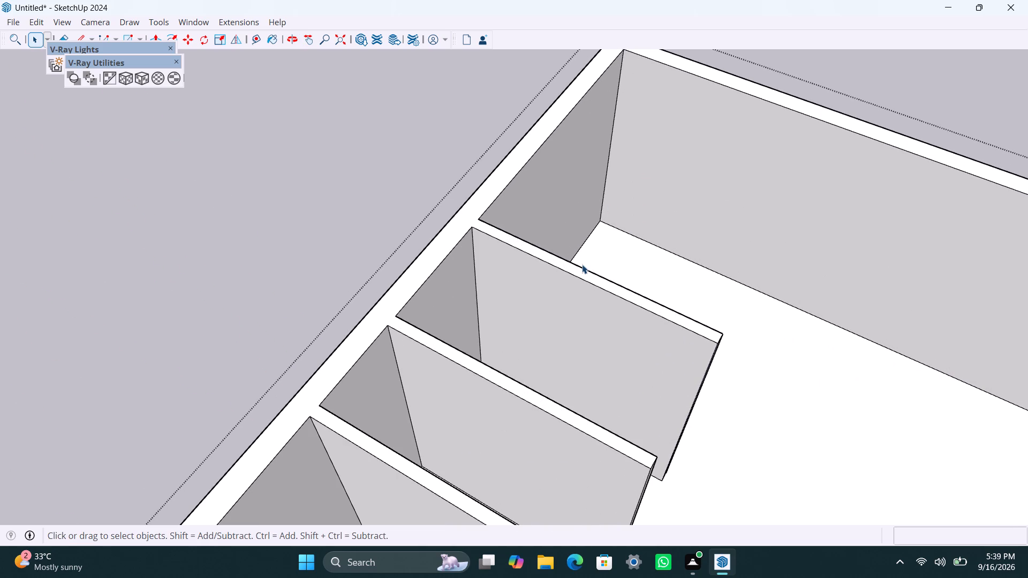
{"action": "scroll", "coordinate": [599, 215], "scroll_direction": "down", "scroll_amount": 1}
{"action": "middle_click_drag", "start_coordinate": [599, 215], "coordinate": [541, 276], "text": "shift"}
{"action": "scroll", "coordinate": [544, 277], "scroll_direction": "up", "scroll_amount": 4}
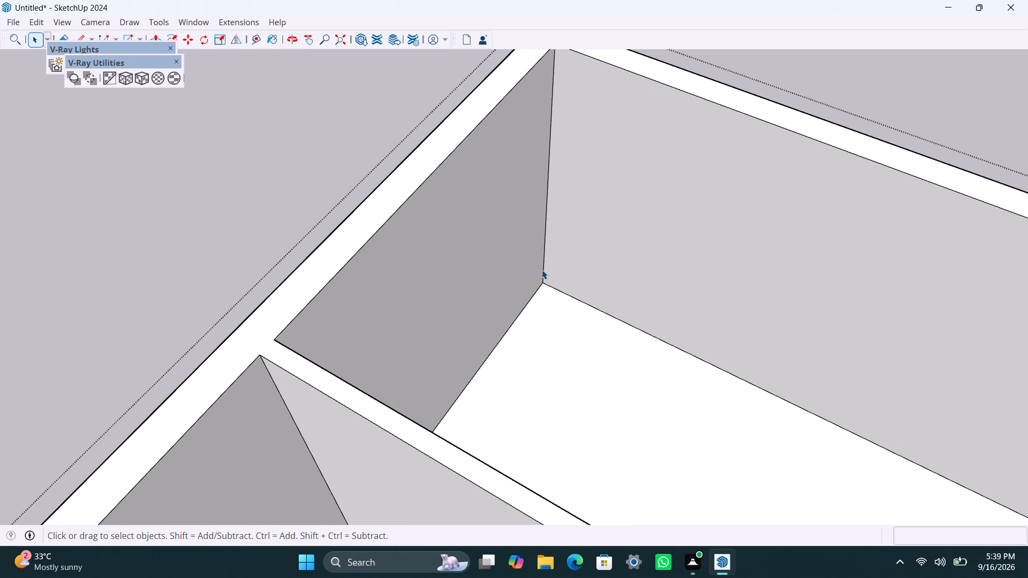
{"action": "left_click", "coordinate": [542, 270]}
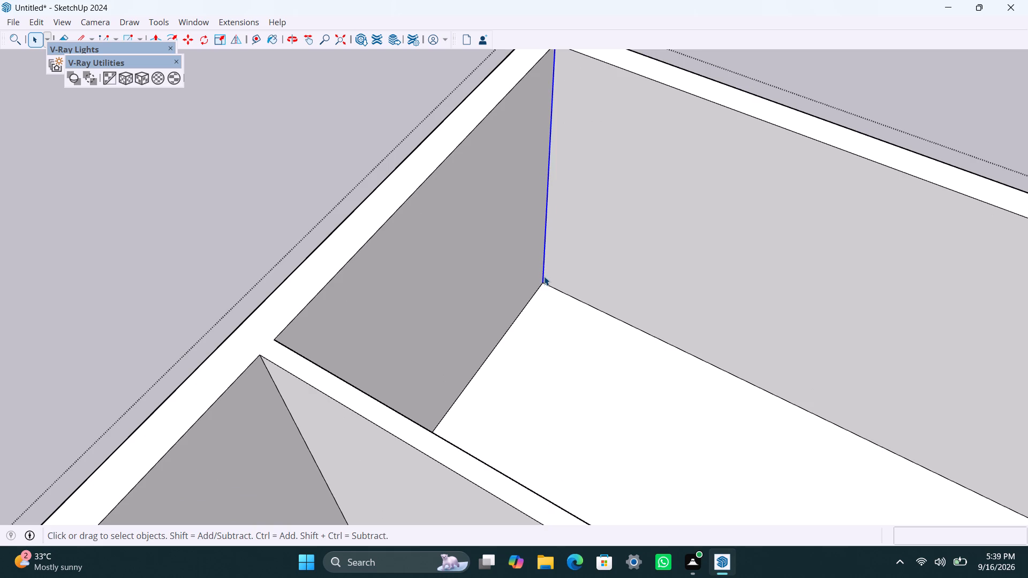
{"action": "key", "text": "m"}
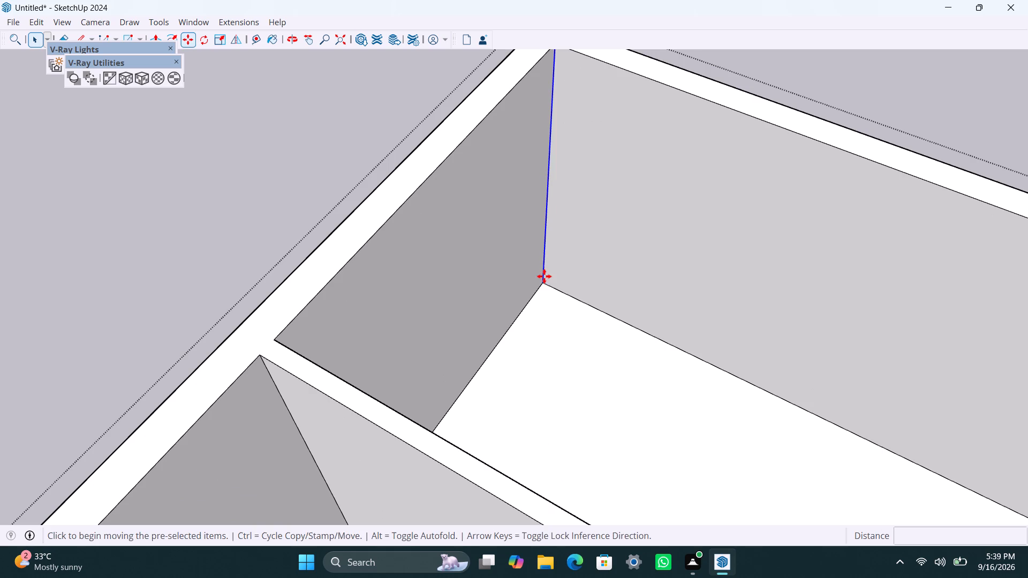
{"action": "left_click", "coordinate": [541, 284]}
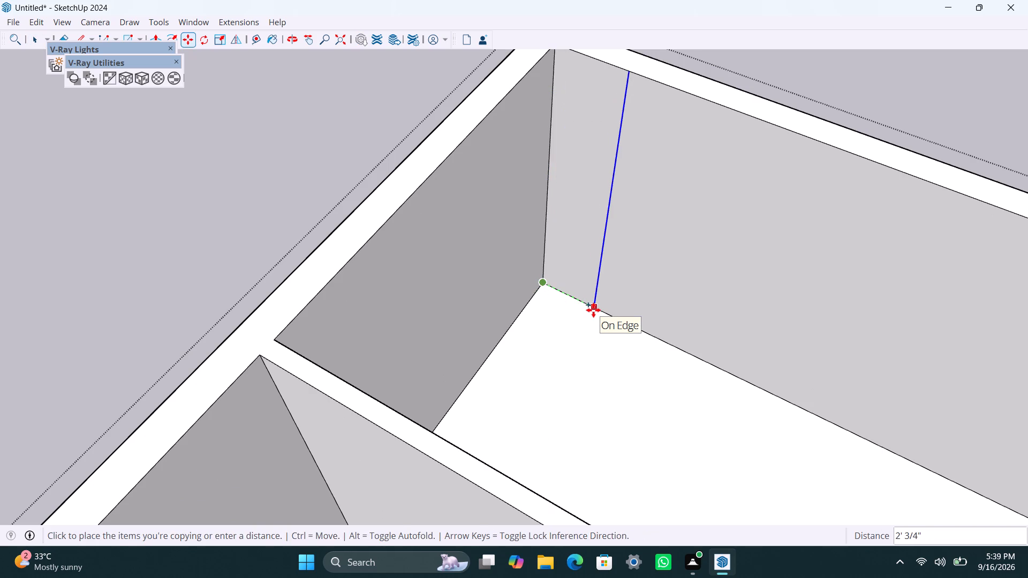
{"action": "type", "text": "11'4.5\""}
{"action": "key", "text": "Return"}
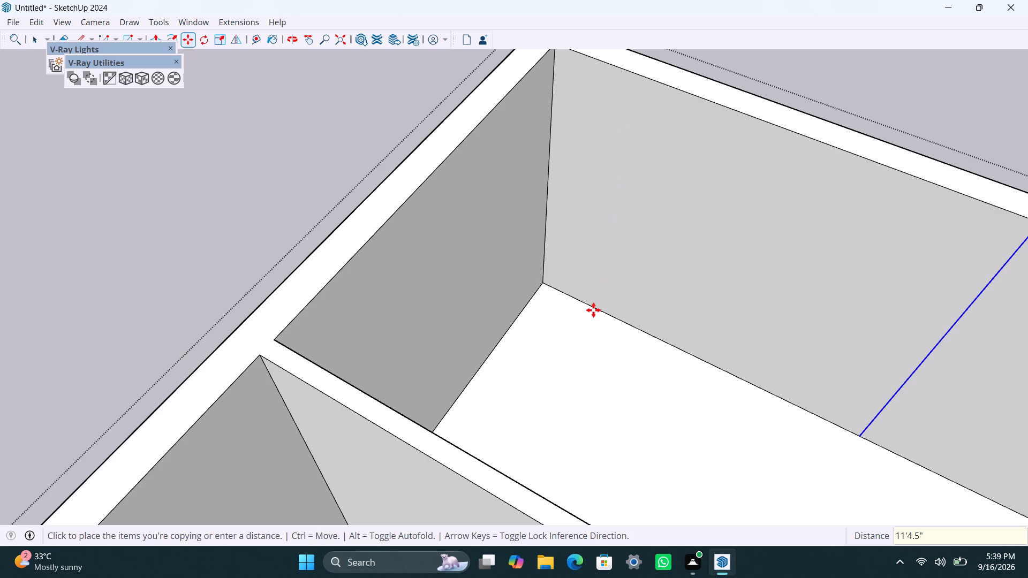
Copy the new side-wall edge 4.5" back toward the corner to outline a partition strip.
{"action": "left_click", "coordinate": [857, 437]}
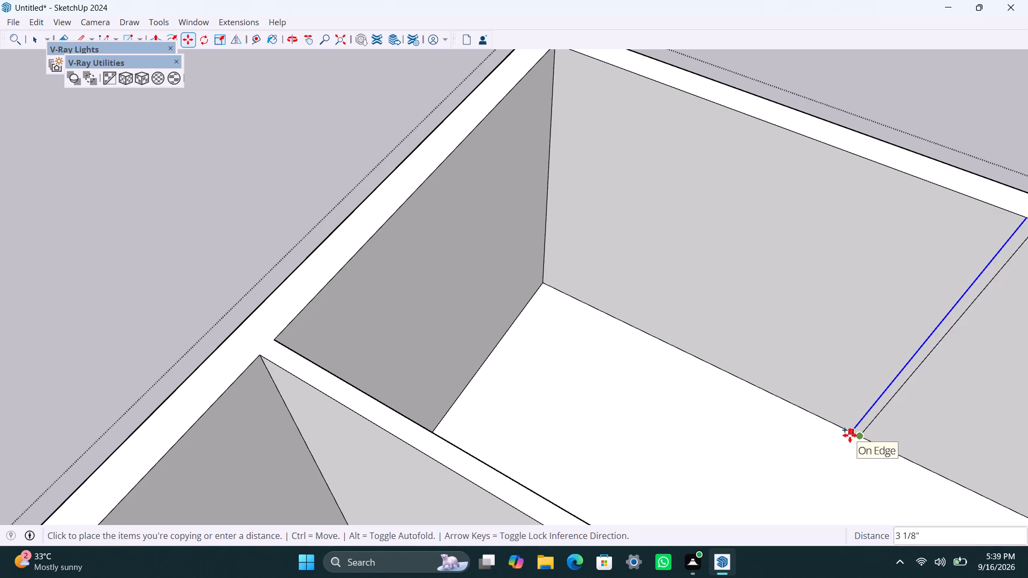
{"action": "type", "text": "4.5\""}
{"action": "key", "text": "Return"}
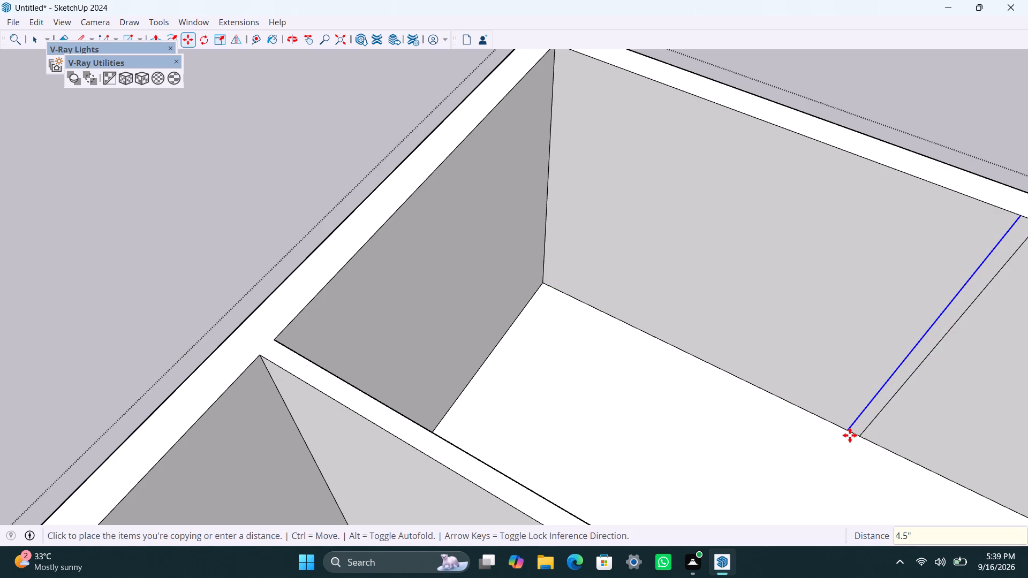
{"action": "key", "text": "space"}
Push/Pull the 4.5" strip on the long side wall 10' into the room.
{"action": "left_click", "coordinate": [865, 417]}
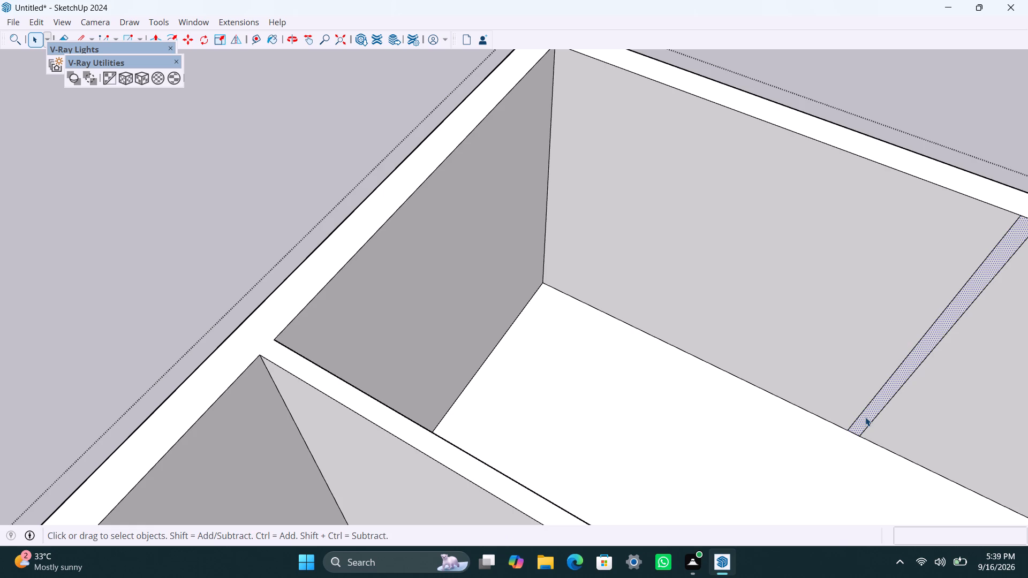
{"action": "key", "text": "p"}
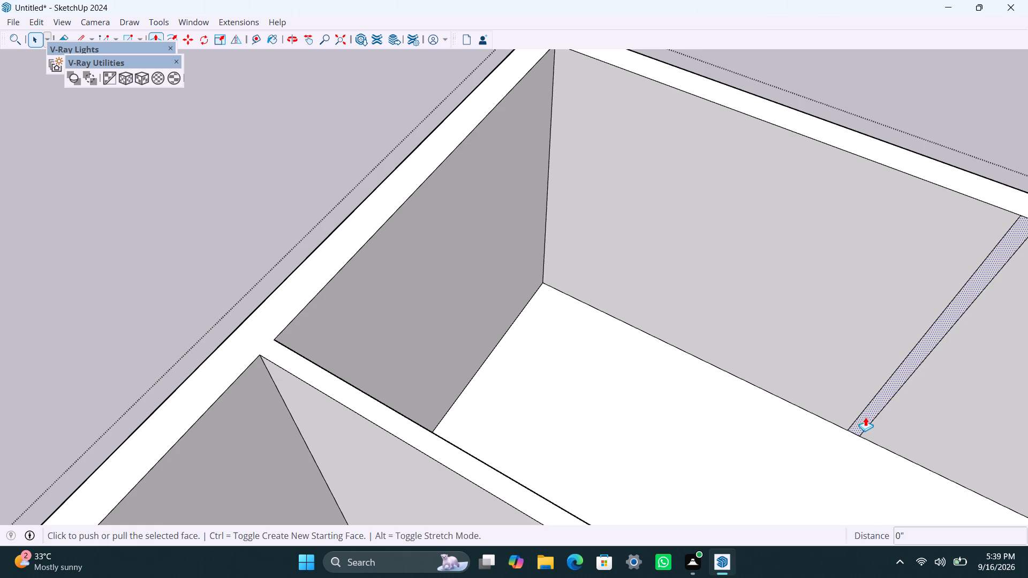
{"action": "left_click_drag", "start_coordinate": [865, 417], "coordinate": [829, 513]}
{"action": "type", "text": "10'"}
{"action": "key", "text": "Return"}
Push/Pull the free end face of the new cross partition outward another 6".
{"action": "scroll", "coordinate": [830, 376], "scroll_direction": "down", "scroll_amount": 10}
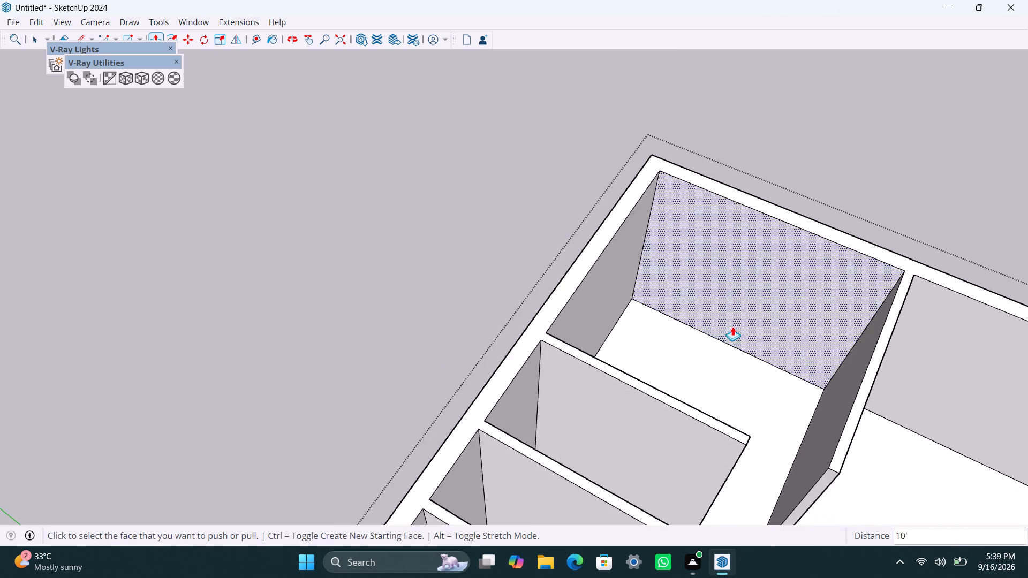
{"action": "scroll", "coordinate": [732, 326], "scroll_direction": "down", "scroll_amount": 2}
{"action": "middle_click_drag", "start_coordinate": [803, 349], "coordinate": [703, 275], "text": "shift"}
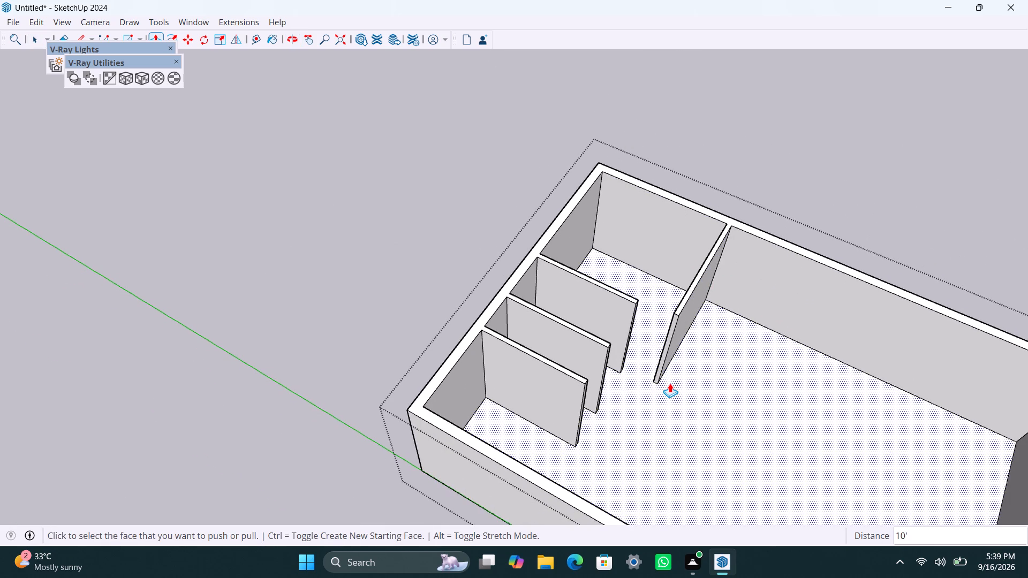
{"action": "scroll", "coordinate": [652, 368], "scroll_direction": "up", "scroll_amount": 1}
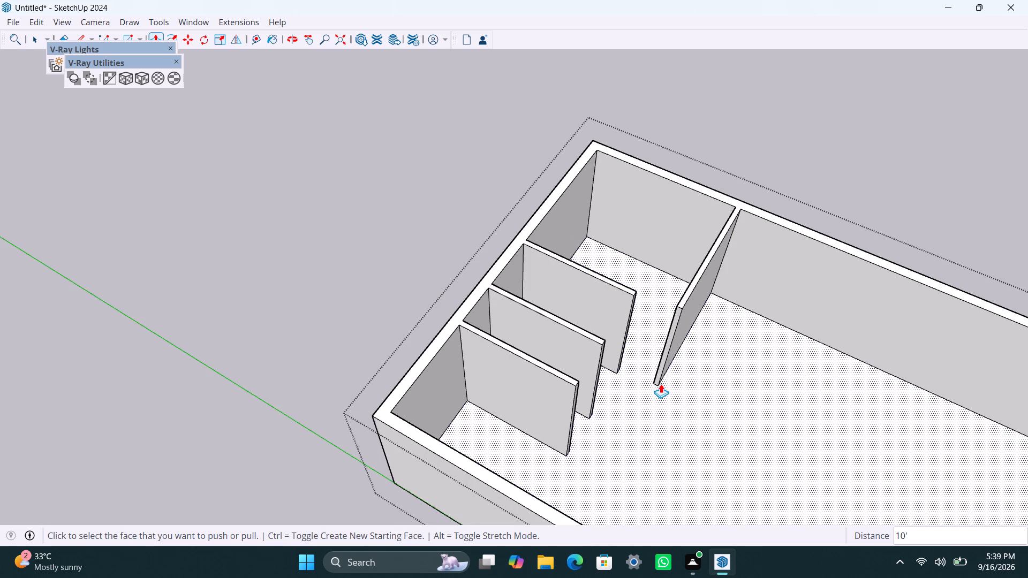
{"action": "scroll", "coordinate": [689, 458], "scroll_direction": "down", "scroll_amount": 3}
{"action": "middle_click_drag", "start_coordinate": [700, 460], "coordinate": [553, 480]}
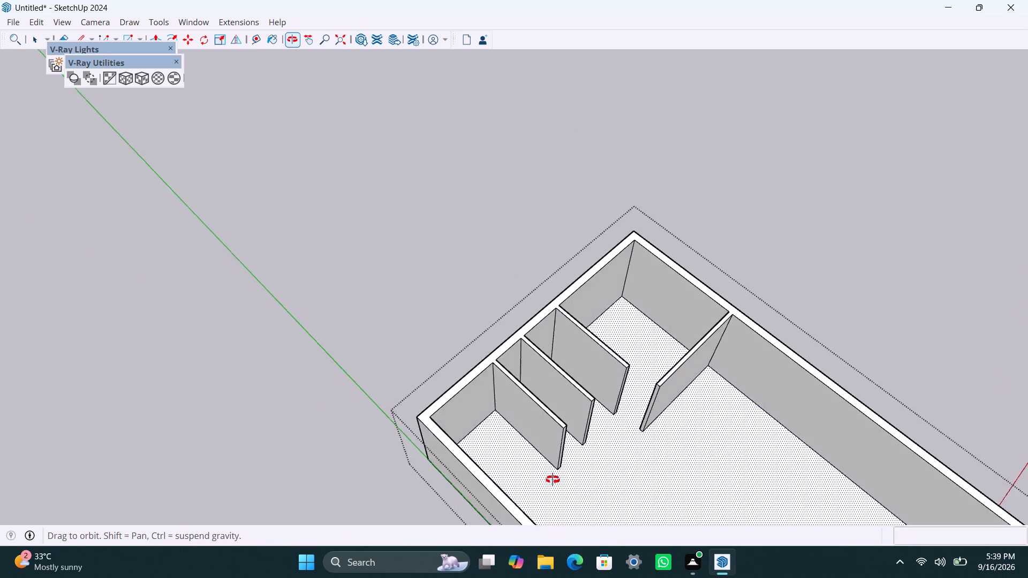
{"action": "middle_click_drag", "start_coordinate": [553, 480], "coordinate": [479, 444]}
{"action": "scroll", "coordinate": [515, 427], "scroll_direction": "up", "scroll_amount": 1}
{"action": "scroll", "coordinate": [515, 427], "scroll_direction": "down", "scroll_amount": 2}
{"action": "middle_click_drag", "start_coordinate": [515, 427], "coordinate": [483, 337], "text": "shift"}
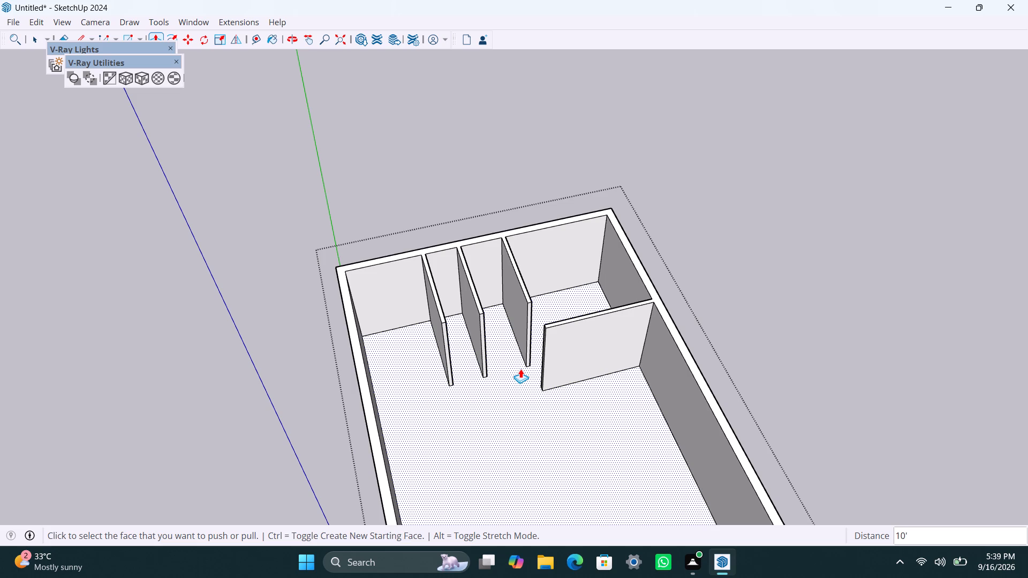
{"action": "scroll", "coordinate": [535, 372], "scroll_direction": "up", "scroll_amount": 2}
{"action": "middle_click_drag", "start_coordinate": [532, 374], "coordinate": [547, 380]}
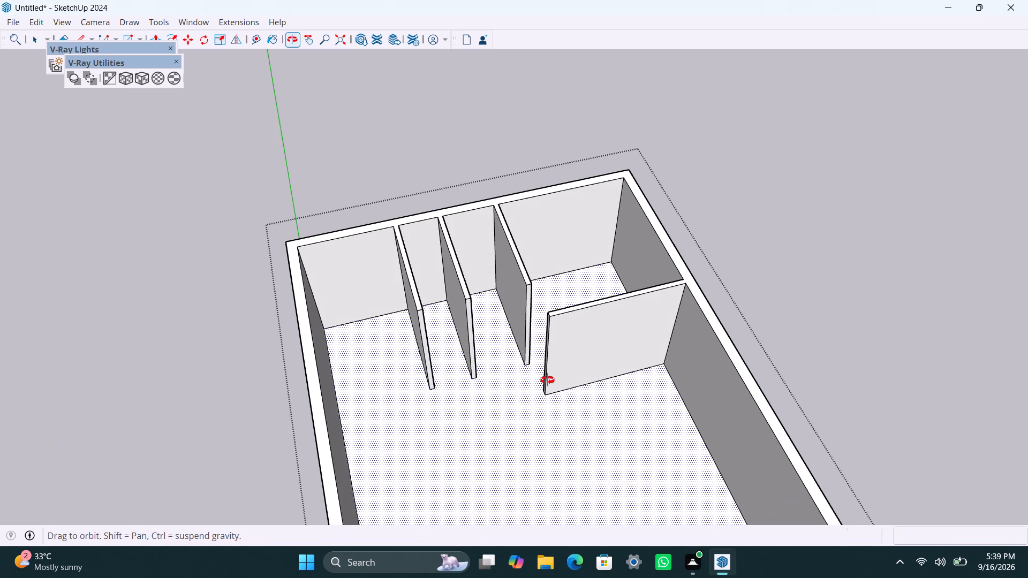
{"action": "middle_click_drag", "start_coordinate": [547, 380], "coordinate": [604, 391]}
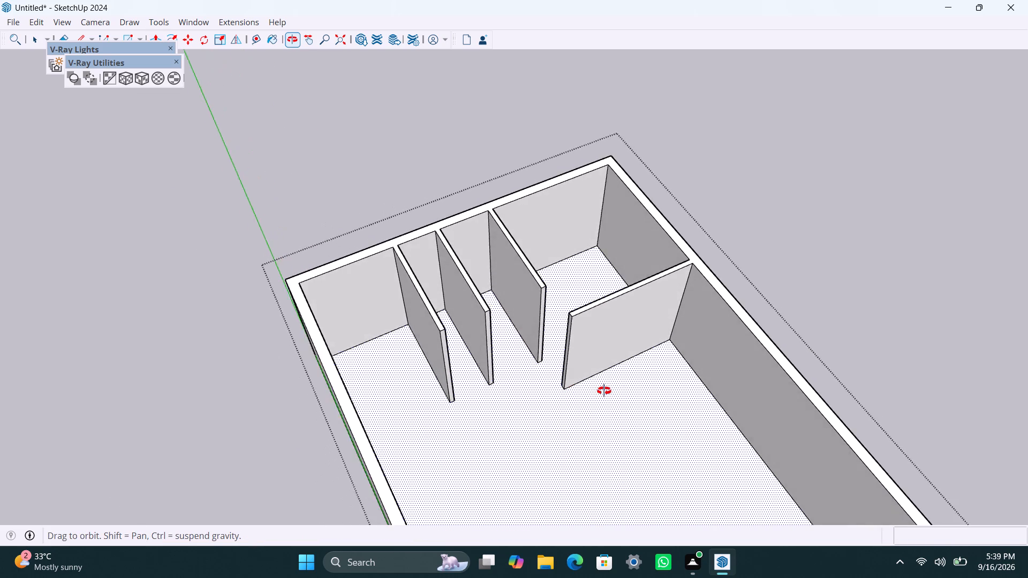
{"action": "middle_click_drag", "start_coordinate": [604, 391], "coordinate": [727, 410]}
{"action": "scroll", "coordinate": [610, 352], "scroll_direction": "up", "scroll_amount": 4}
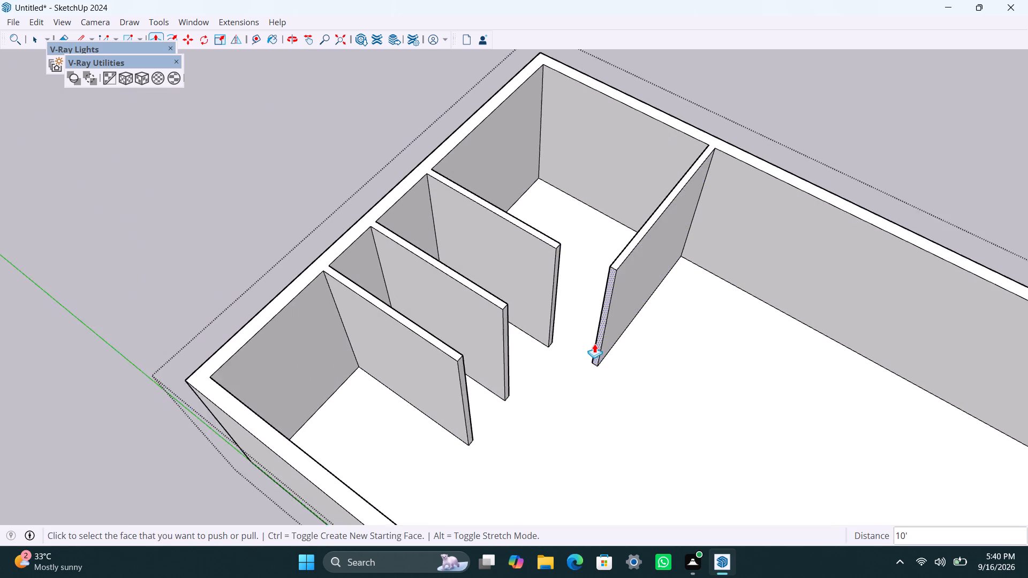
{"action": "left_click", "coordinate": [602, 336]}
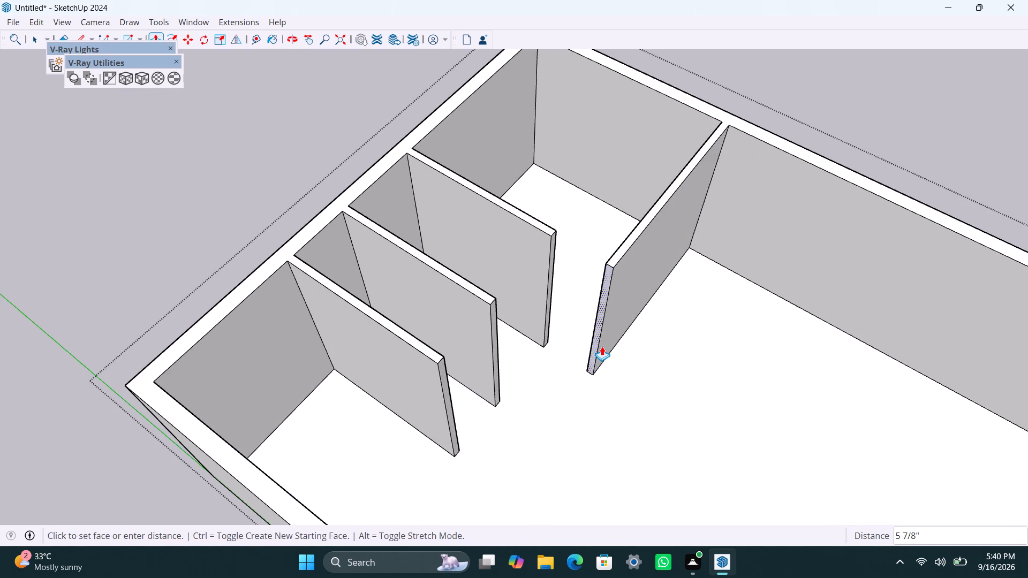
{"action": "type", "text": "6\""}
{"action": "key", "text": "Return"}
{"action": "key", "text": "space"}
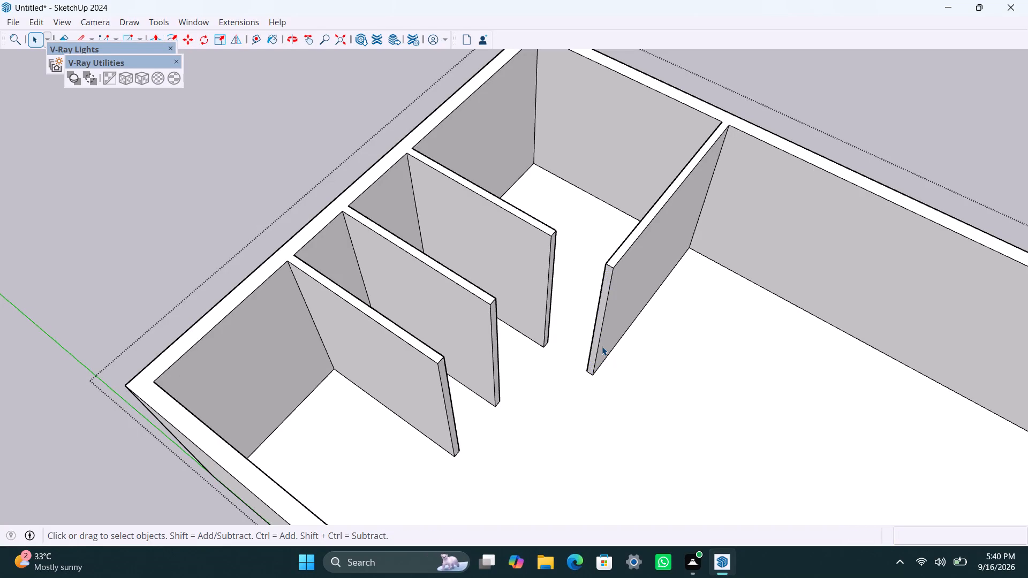
Push/Pull the end face of the middle of the three parallel partitions 7'9" farther into the room.
{"action": "scroll", "coordinate": [580, 359], "scroll_direction": "down", "scroll_amount": 3}
{"action": "middle_click_drag", "start_coordinate": [623, 429], "coordinate": [392, 385]}
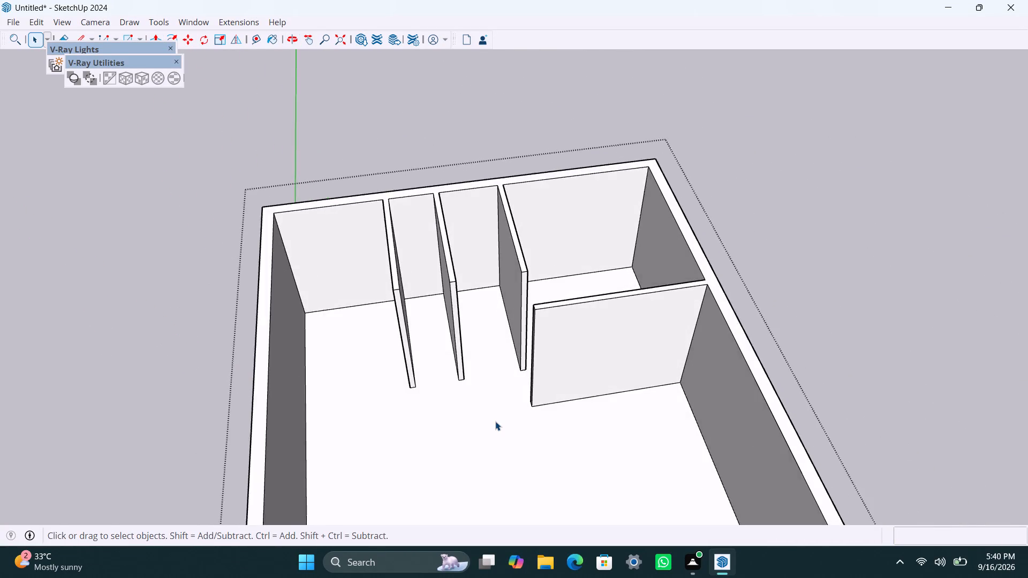
{"action": "scroll", "coordinate": [495, 421], "scroll_direction": "down", "scroll_amount": 2}
{"action": "middle_click_drag", "start_coordinate": [503, 416], "coordinate": [447, 298]}
{"action": "scroll", "coordinate": [565, 378], "scroll_direction": "down", "scroll_amount": 4}
{"action": "middle_click_drag", "start_coordinate": [707, 362], "coordinate": [646, 369]}
{"action": "scroll", "coordinate": [543, 323], "scroll_direction": "up", "scroll_amount": 2}
{"action": "middle_click_drag", "start_coordinate": [530, 315], "coordinate": [641, 336], "text": "shift"}
{"action": "scroll", "coordinate": [562, 300], "scroll_direction": "up", "scroll_amount": 3}
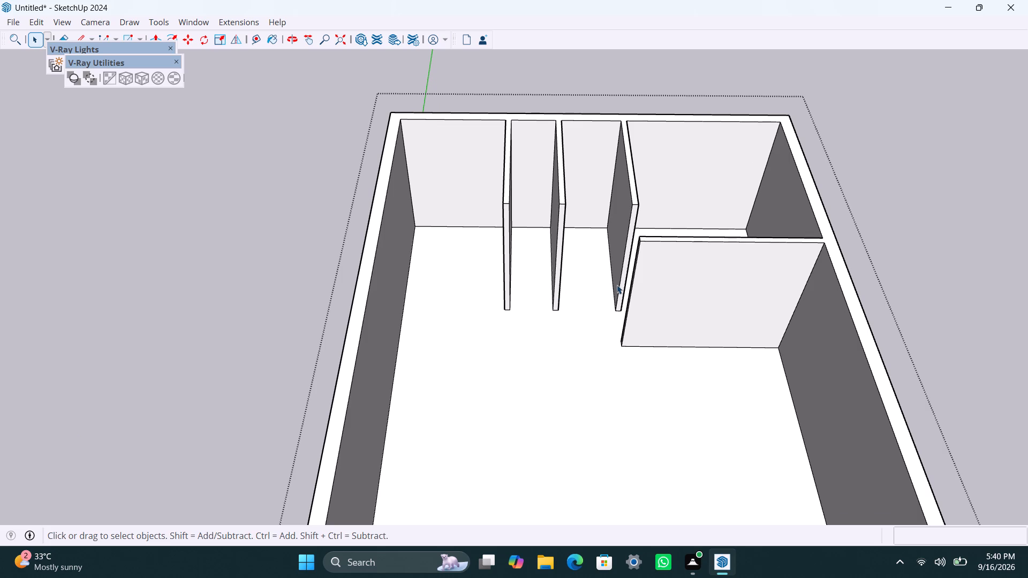
{"action": "scroll", "coordinate": [554, 305], "scroll_direction": "up", "scroll_amount": 2}
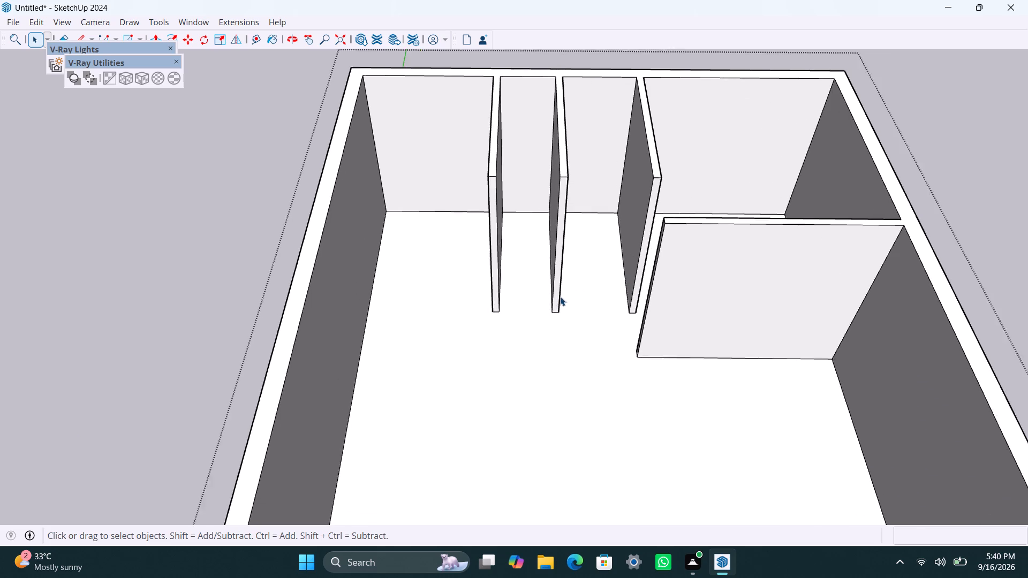
{"action": "scroll", "coordinate": [560, 296], "scroll_direction": "up", "scroll_amount": 1}
{"action": "left_click", "coordinate": [556, 306]}
{"action": "key", "text": "p"}
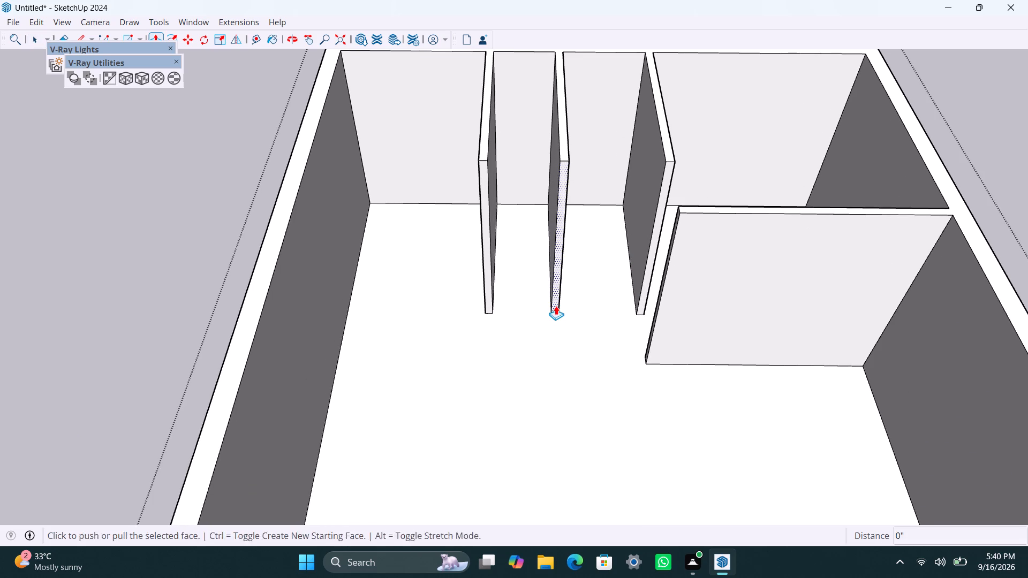
{"action": "left_click_drag", "start_coordinate": [556, 306], "coordinate": [554, 354]}
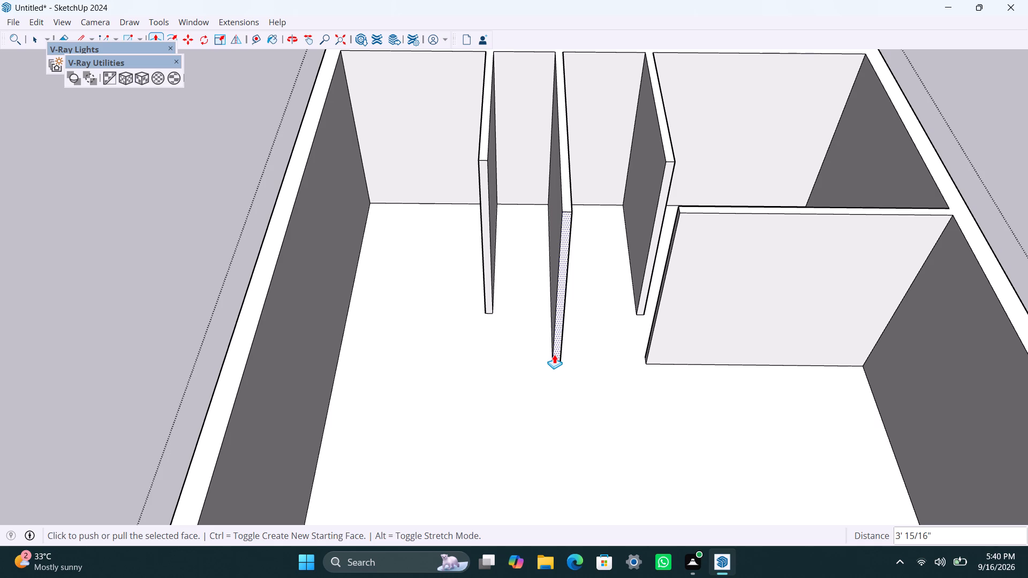
{"action": "type", "text": "7'9\""}
{"action": "key", "text": "Return"}
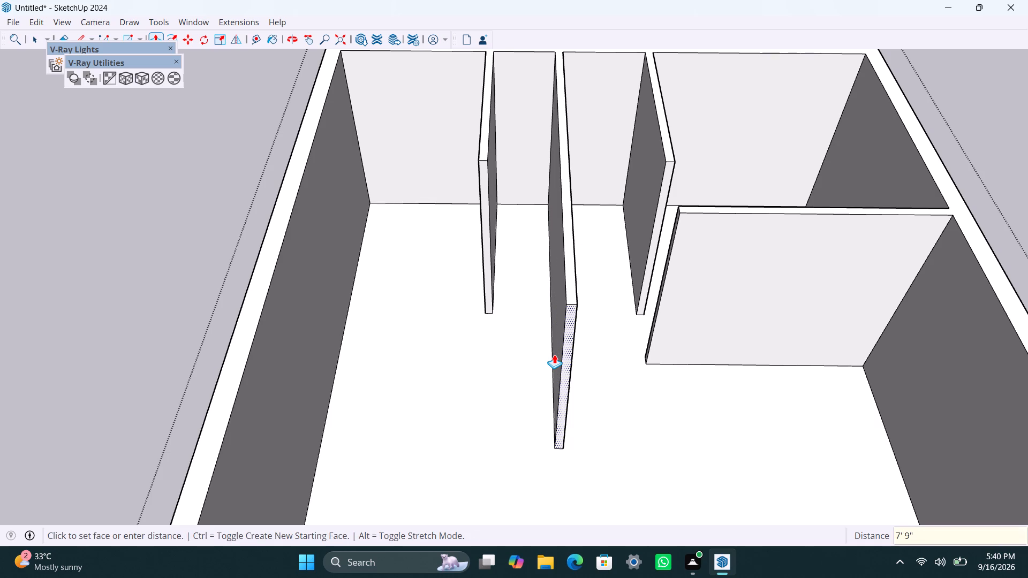
{"action": "key", "text": "space"}
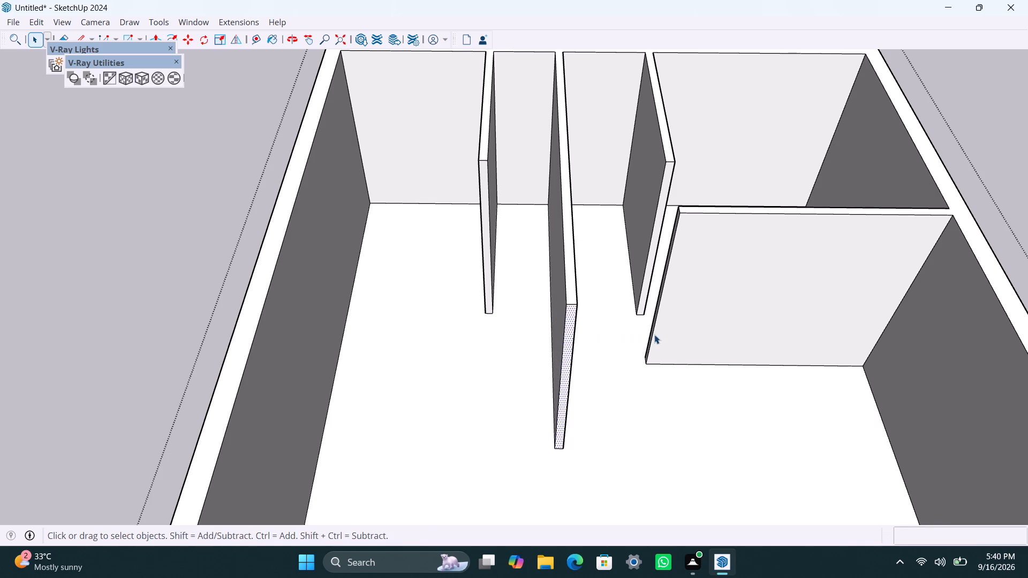
Copy the vertical edge at the cross partition's free end 6" along its face toward the long side wall.
{"action": "scroll", "coordinate": [649, 352], "scroll_direction": "up", "scroll_amount": 1}
{"action": "middle_click_drag", "start_coordinate": [641, 365], "coordinate": [519, 389]}
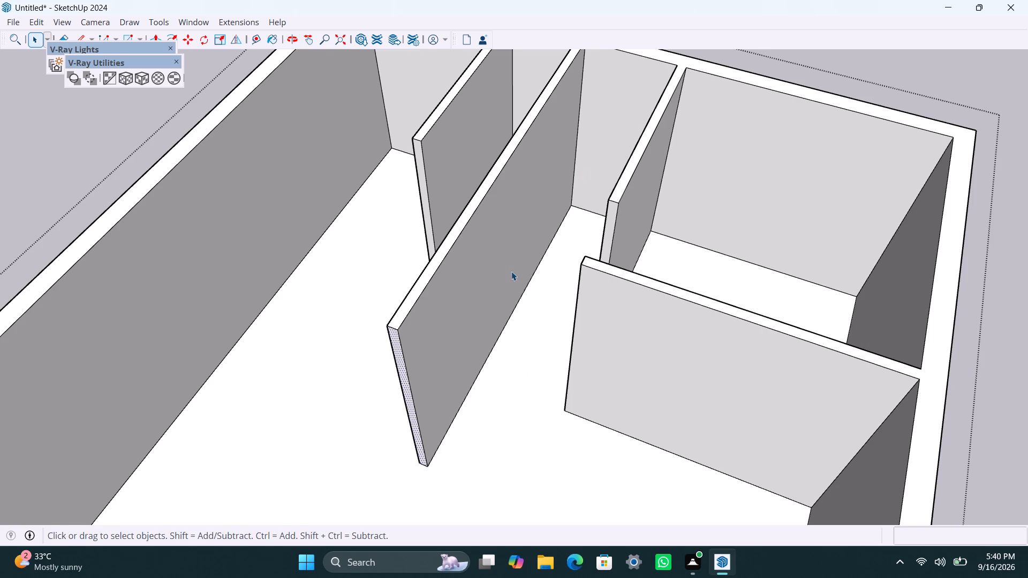
{"action": "scroll", "coordinate": [477, 296], "scroll_direction": "down", "scroll_amount": 4}
{"action": "middle_click_drag", "start_coordinate": [395, 377], "coordinate": [473, 378]}
{"action": "scroll", "coordinate": [470, 394], "scroll_direction": "down", "scroll_amount": 3}
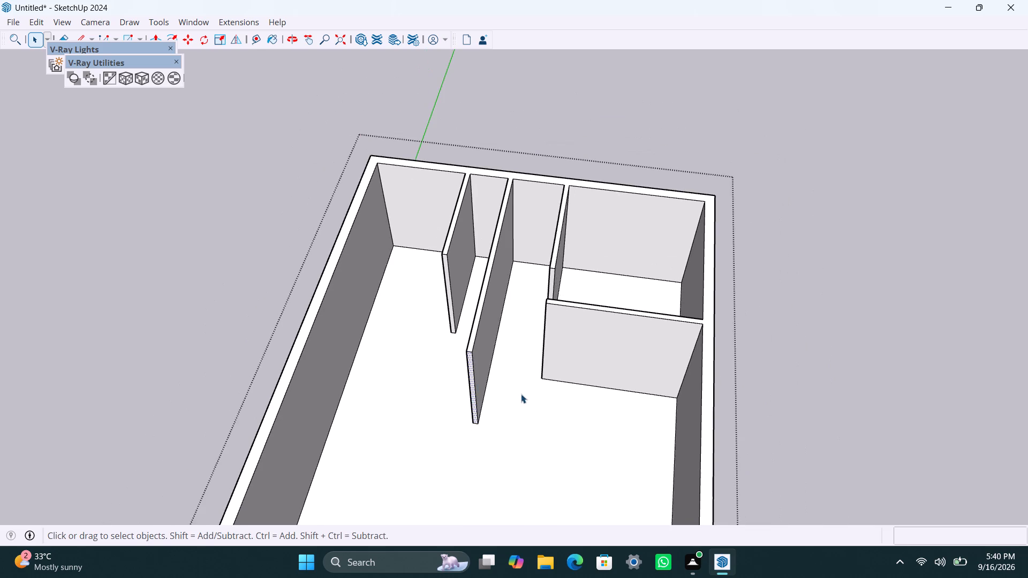
{"action": "middle_click_drag", "start_coordinate": [521, 394], "coordinate": [576, 301]}
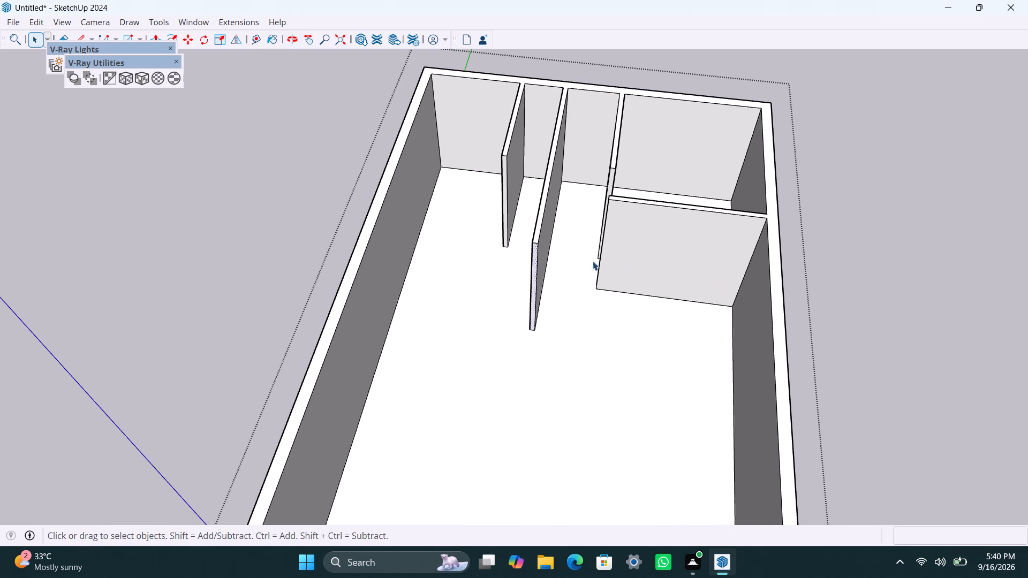
{"action": "scroll", "coordinate": [601, 255], "scroll_direction": "up", "scroll_amount": 1}
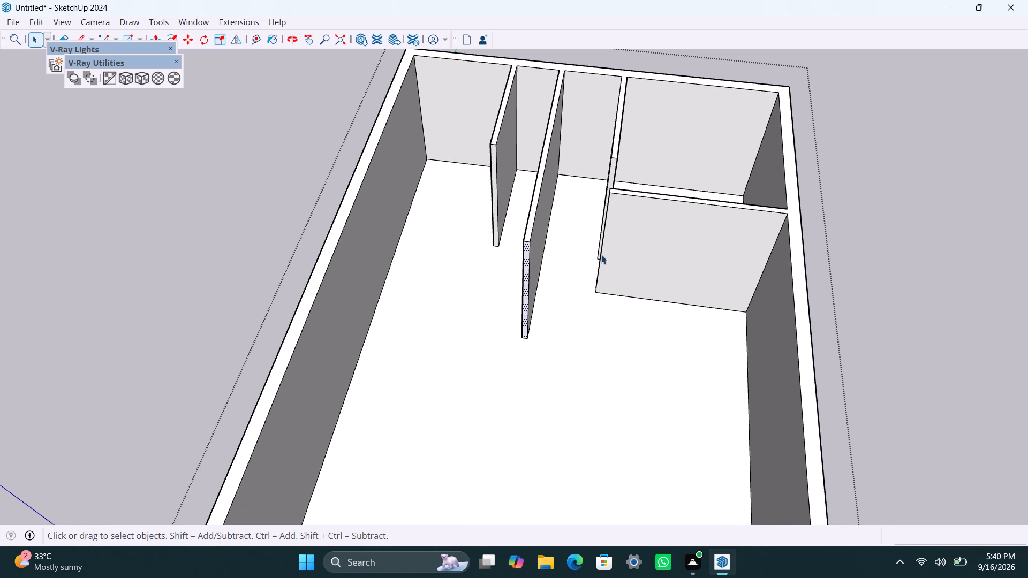
{"action": "scroll", "coordinate": [601, 255], "scroll_direction": "up", "scroll_amount": 1}
{"action": "left_click", "coordinate": [601, 255]}
{"action": "key", "text": "m"}
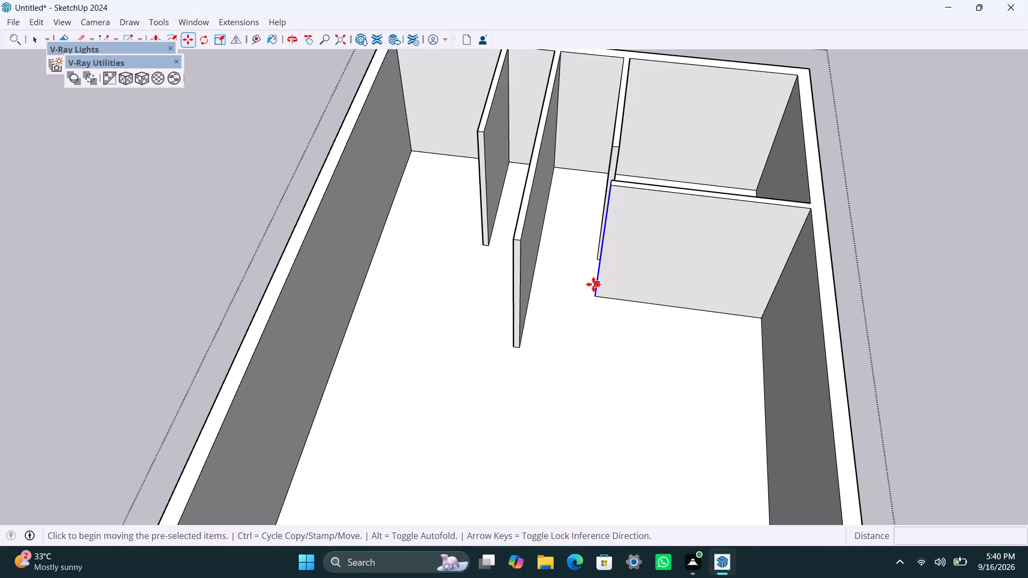
{"action": "left_click", "coordinate": [594, 295]}
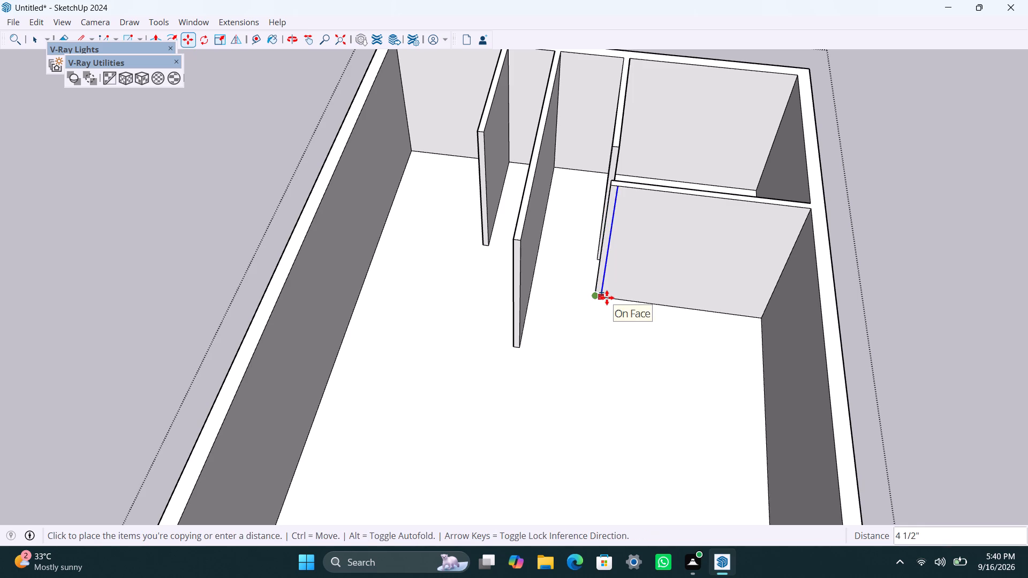
{"action": "type", "text": "6\""}
{"action": "key", "text": "Return"}
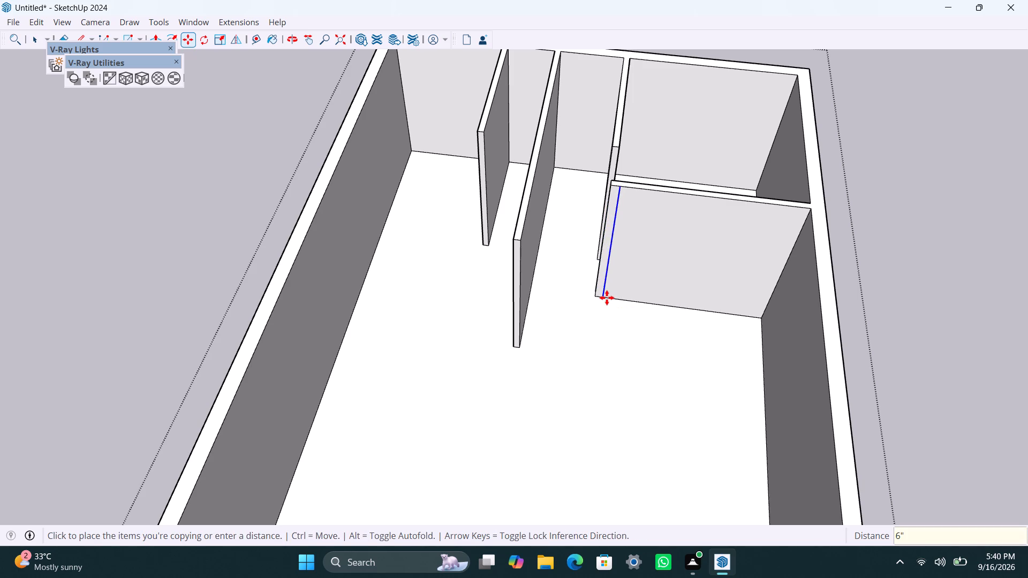
Copy the offset vertical edge another 4.5" along the cross partition's face toward the long side wall.
{"action": "left_click", "coordinate": [607, 298]}
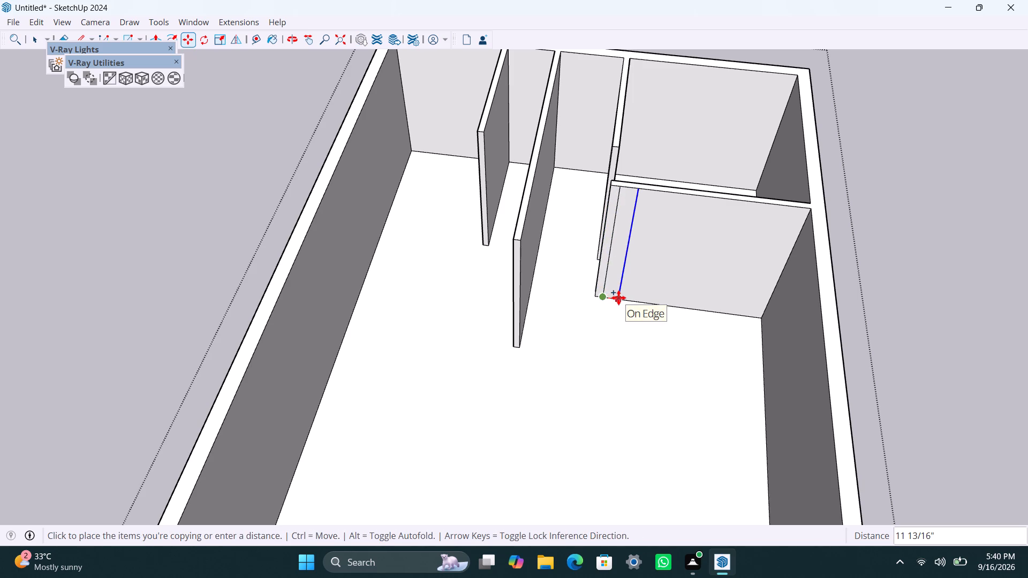
{"action": "type", "text": "4.5\""}
{"action": "key", "text": "Return"}
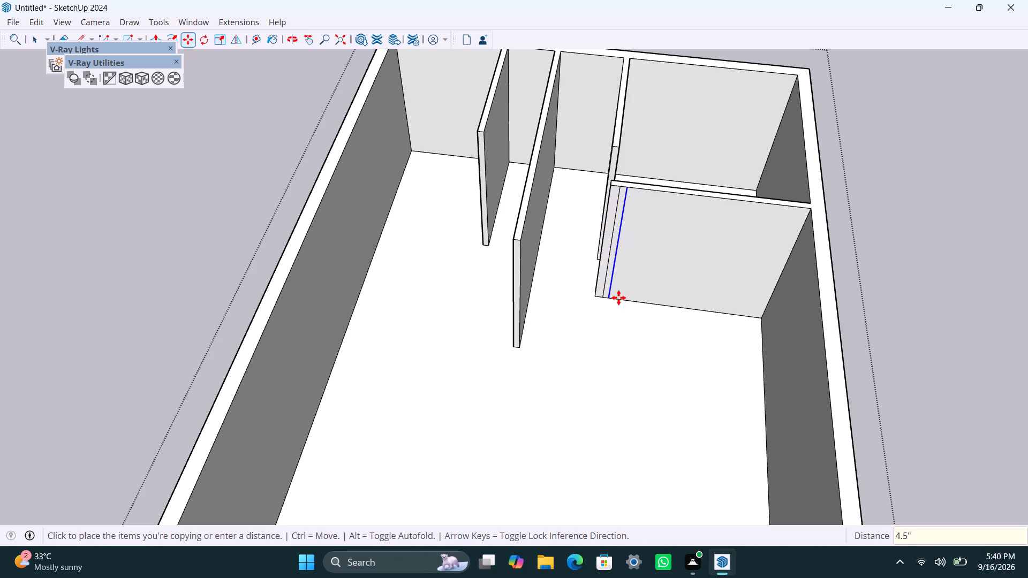
{"action": "key", "text": "space"}
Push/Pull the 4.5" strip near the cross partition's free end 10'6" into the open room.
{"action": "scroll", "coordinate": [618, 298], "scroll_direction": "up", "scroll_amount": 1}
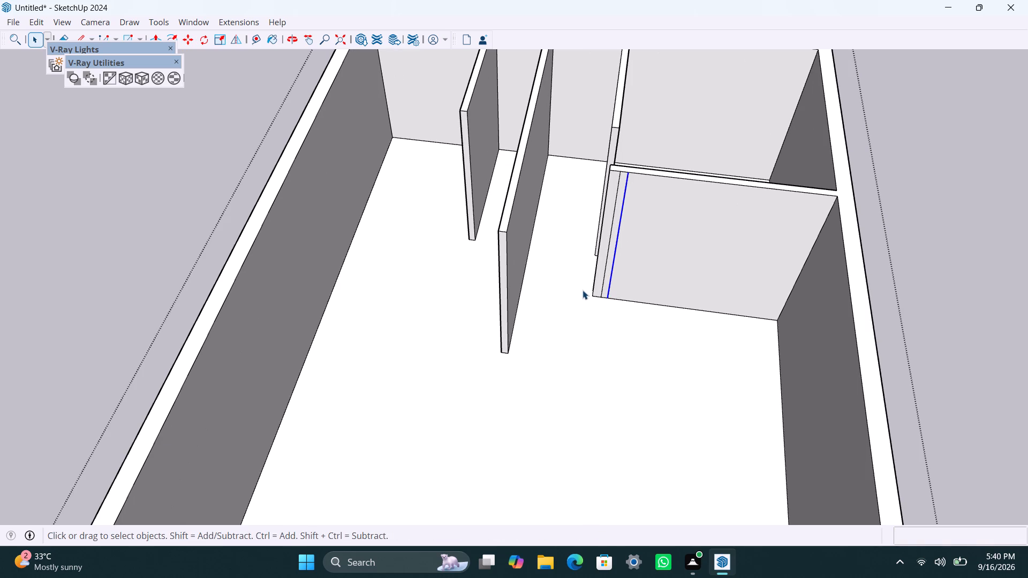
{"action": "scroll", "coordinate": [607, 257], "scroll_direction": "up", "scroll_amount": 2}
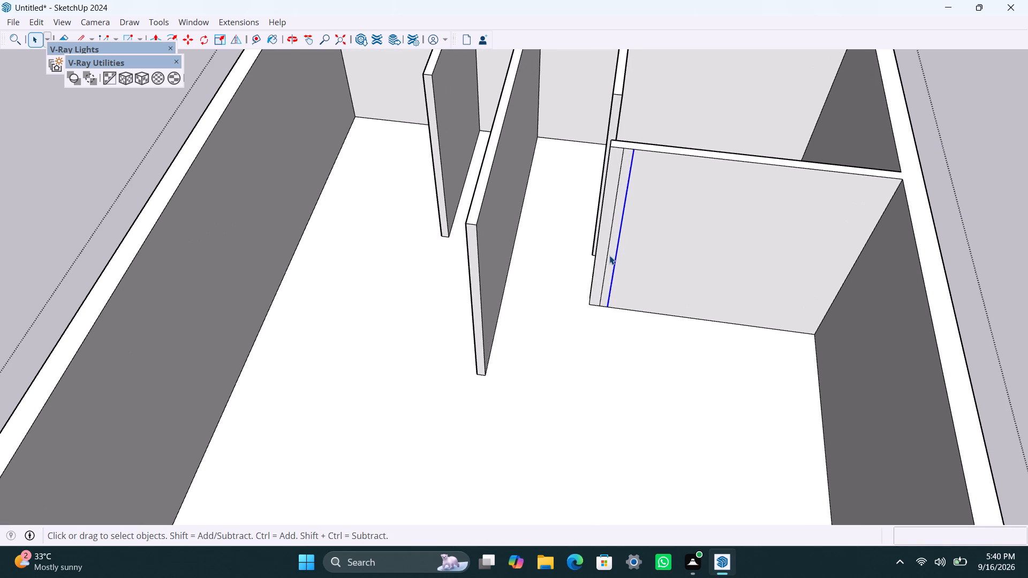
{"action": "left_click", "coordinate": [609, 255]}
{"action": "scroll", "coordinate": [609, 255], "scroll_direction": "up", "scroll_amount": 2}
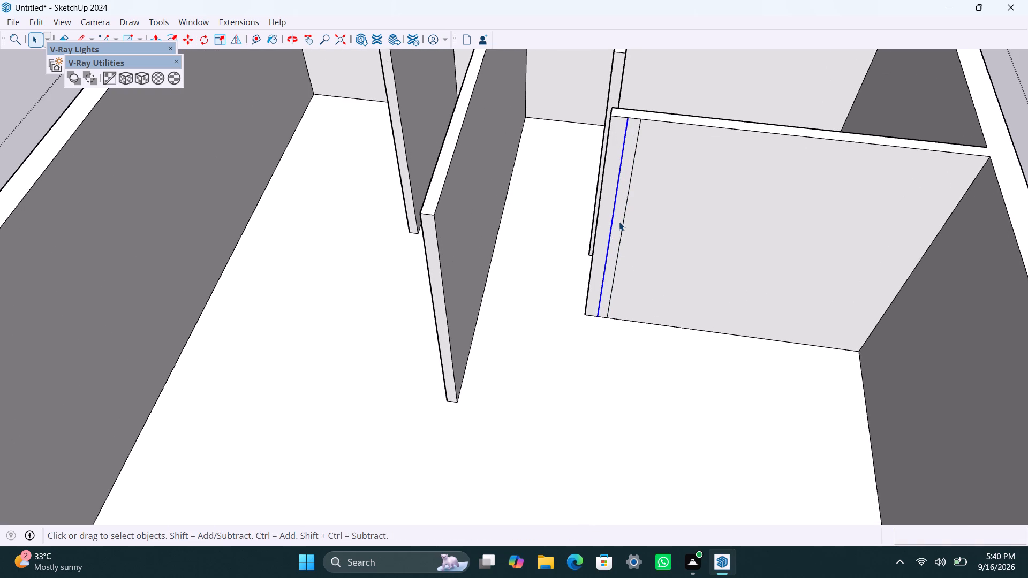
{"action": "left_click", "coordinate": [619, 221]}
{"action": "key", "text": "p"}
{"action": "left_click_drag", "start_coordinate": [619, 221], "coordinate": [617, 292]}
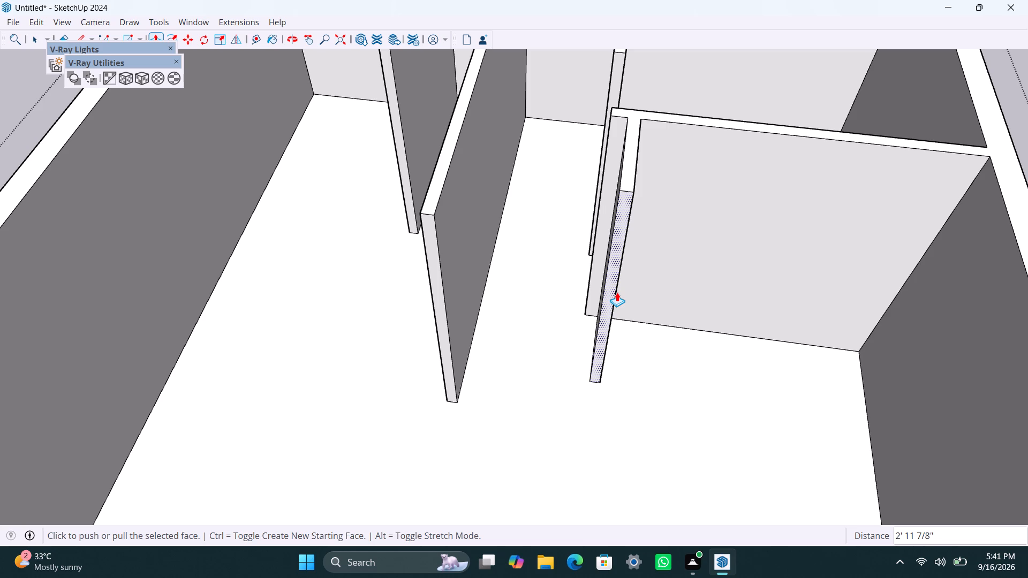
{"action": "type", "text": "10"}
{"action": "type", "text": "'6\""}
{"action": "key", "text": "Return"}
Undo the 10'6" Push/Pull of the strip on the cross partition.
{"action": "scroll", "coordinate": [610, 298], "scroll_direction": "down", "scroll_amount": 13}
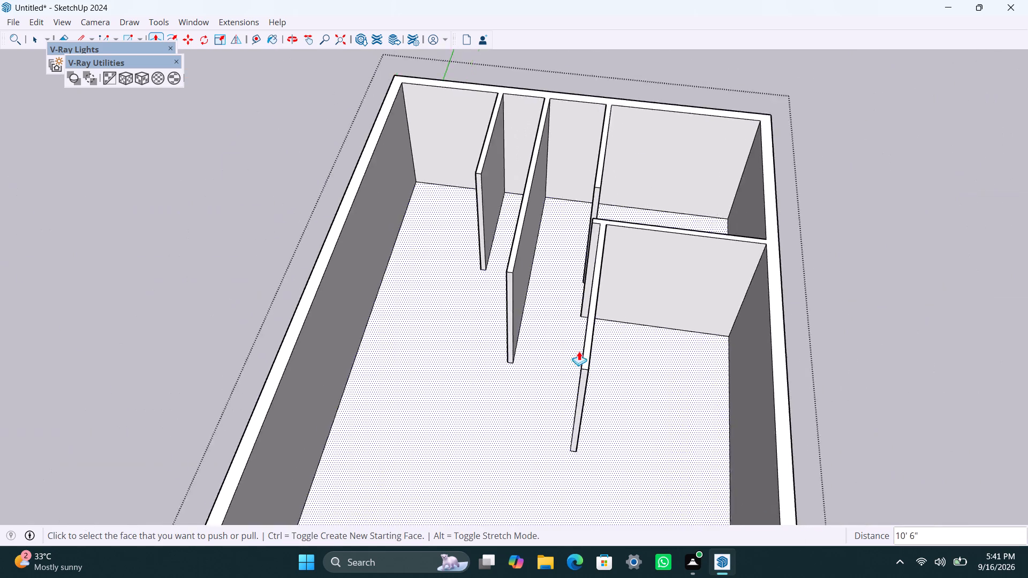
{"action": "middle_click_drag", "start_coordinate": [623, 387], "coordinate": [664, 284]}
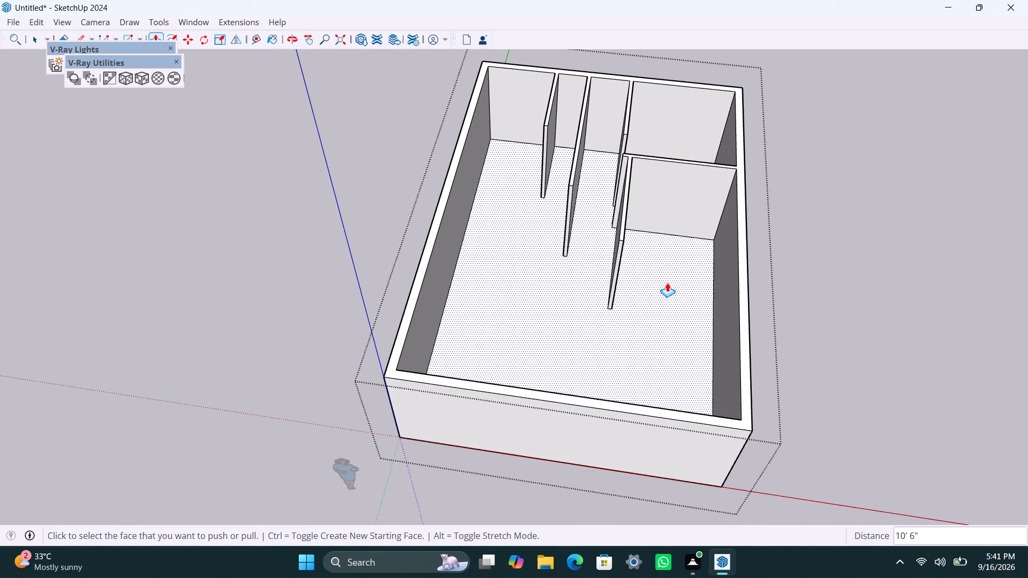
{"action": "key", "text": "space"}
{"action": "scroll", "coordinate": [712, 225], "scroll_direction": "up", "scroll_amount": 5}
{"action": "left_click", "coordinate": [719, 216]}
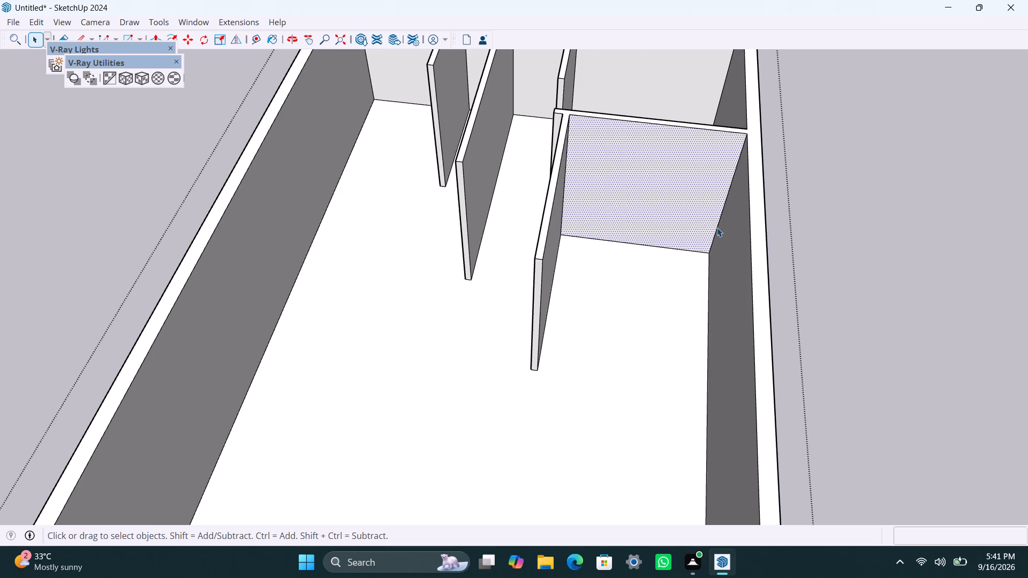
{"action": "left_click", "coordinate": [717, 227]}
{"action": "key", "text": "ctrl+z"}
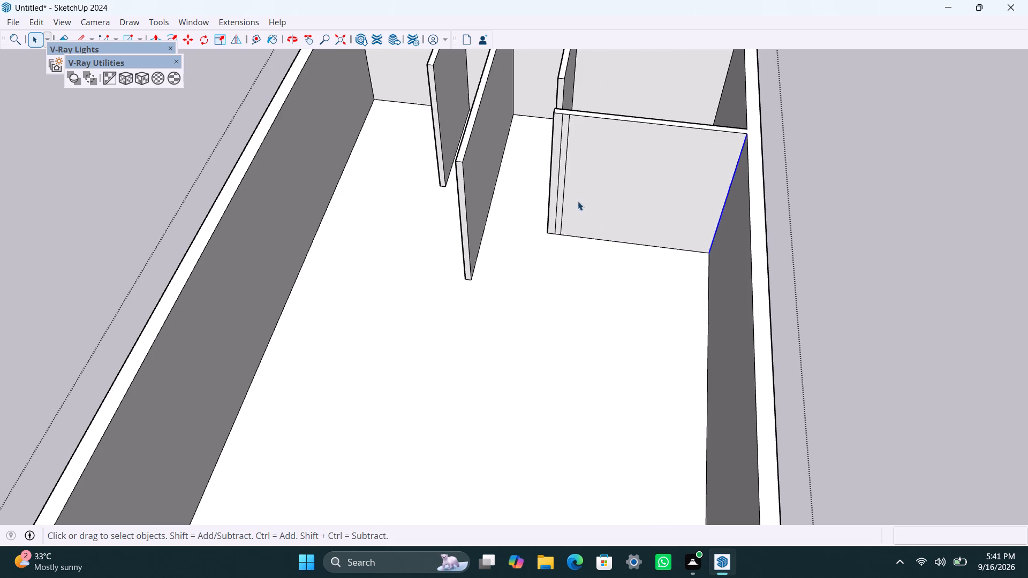
Push/Pull the 4.5" strip near the cross partition's free end 7' into the open room.
{"action": "left_click", "coordinate": [563, 184]}
{"action": "scroll", "coordinate": [562, 184], "scroll_direction": "up", "scroll_amount": 3}
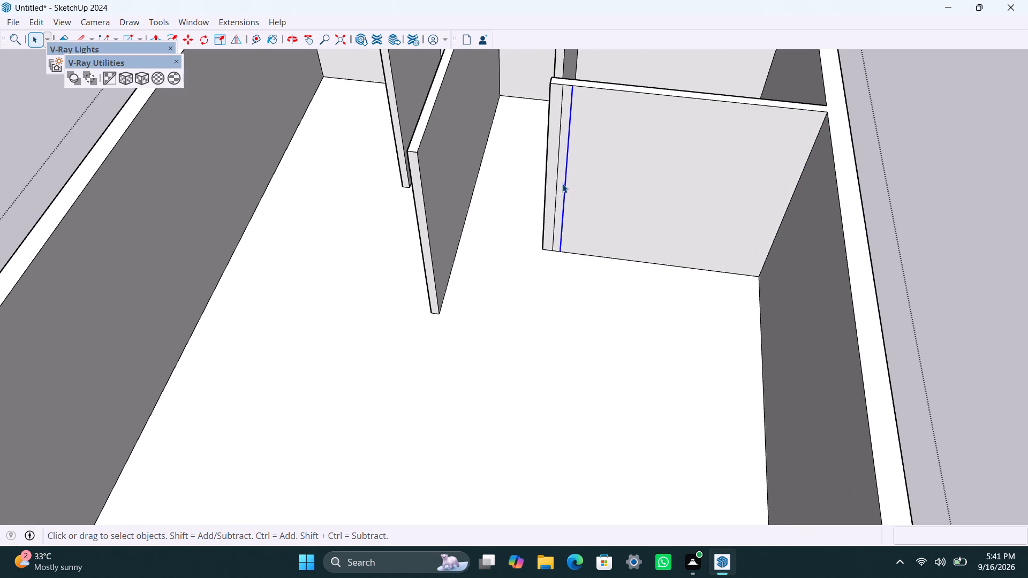
{"action": "scroll", "coordinate": [558, 171], "scroll_direction": "up", "scroll_amount": 2}
{"action": "left_click", "coordinate": [563, 170]}
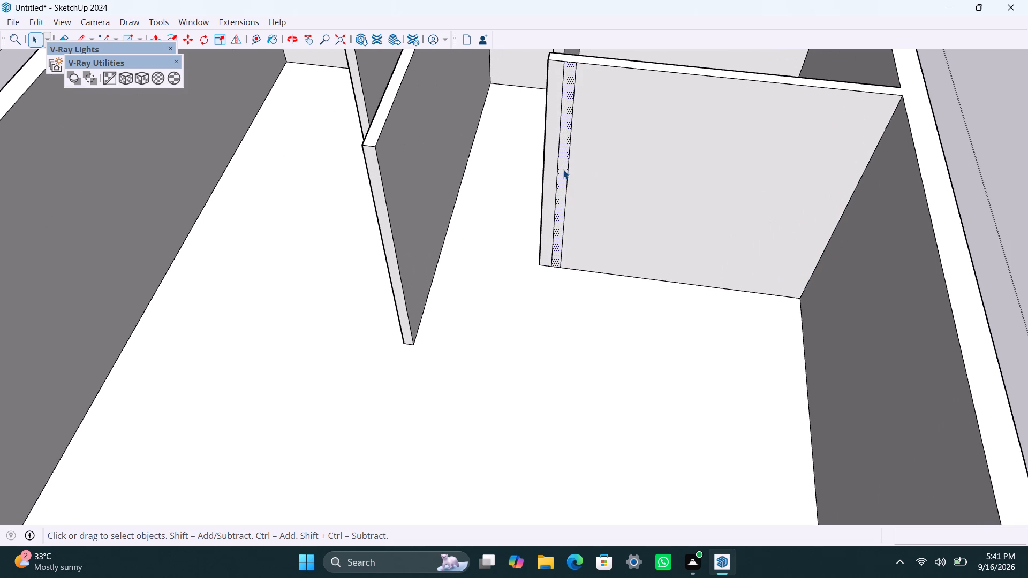
{"action": "key", "text": "p"}
{"action": "left_click_drag", "start_coordinate": [563, 170], "coordinate": [556, 277]}
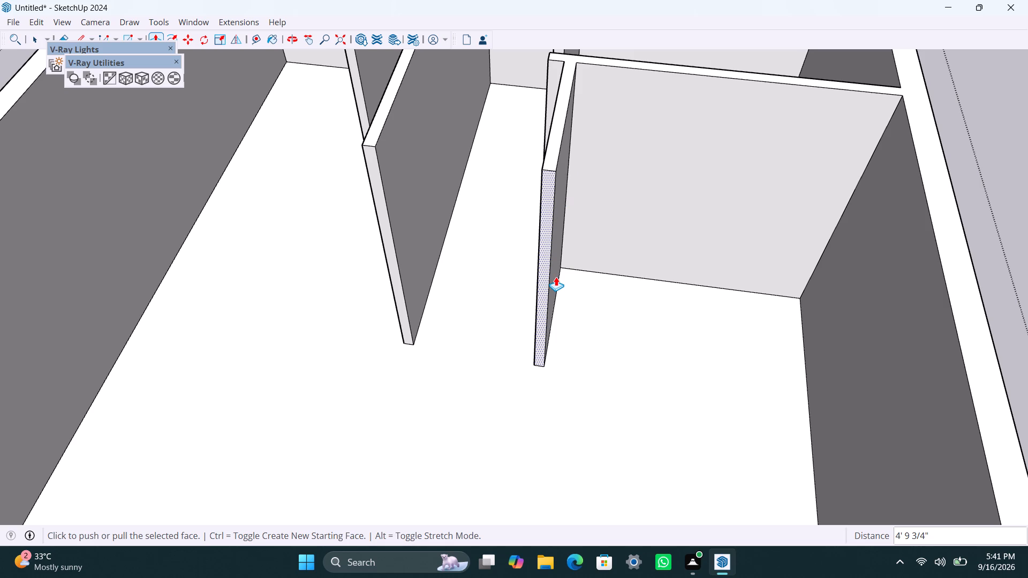
{"action": "type", "text": "7'"}
{"action": "key", "text": "Return"}
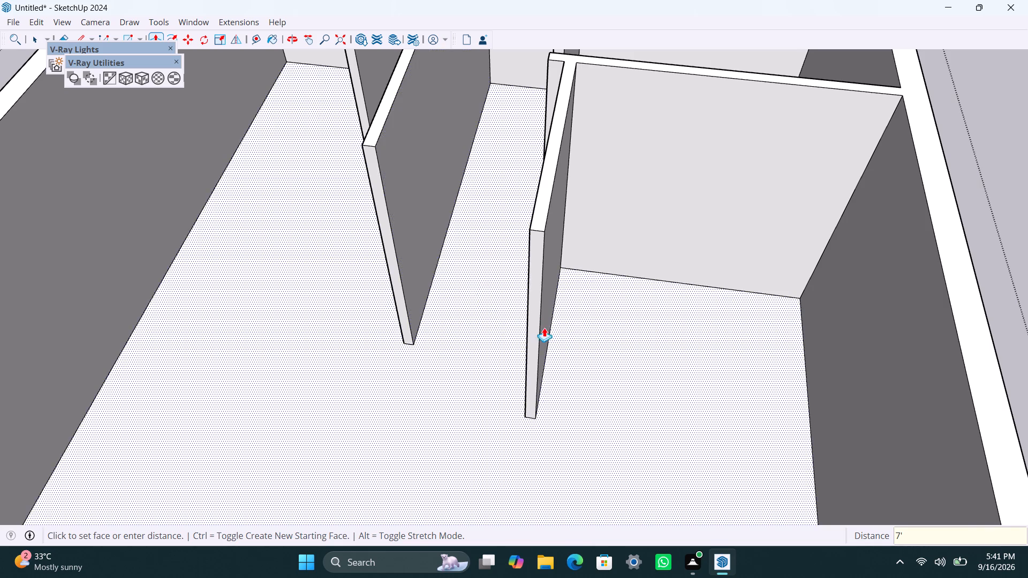
{"action": "scroll", "coordinate": [527, 370], "scroll_direction": "down", "scroll_amount": 3}
{"action": "key", "text": "space"}
Copy the vertical corner edge between the cross partition and the long side wall 10'6" along that wall, away from the partition.
{"action": "scroll", "coordinate": [748, 314], "scroll_direction": "up", "scroll_amount": 1}
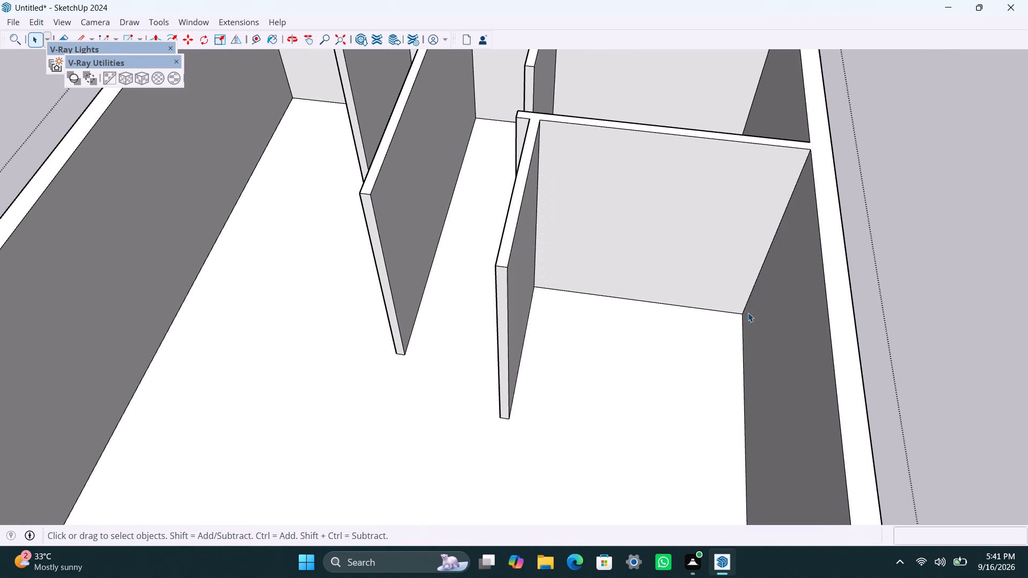
{"action": "left_click", "coordinate": [750, 302]}
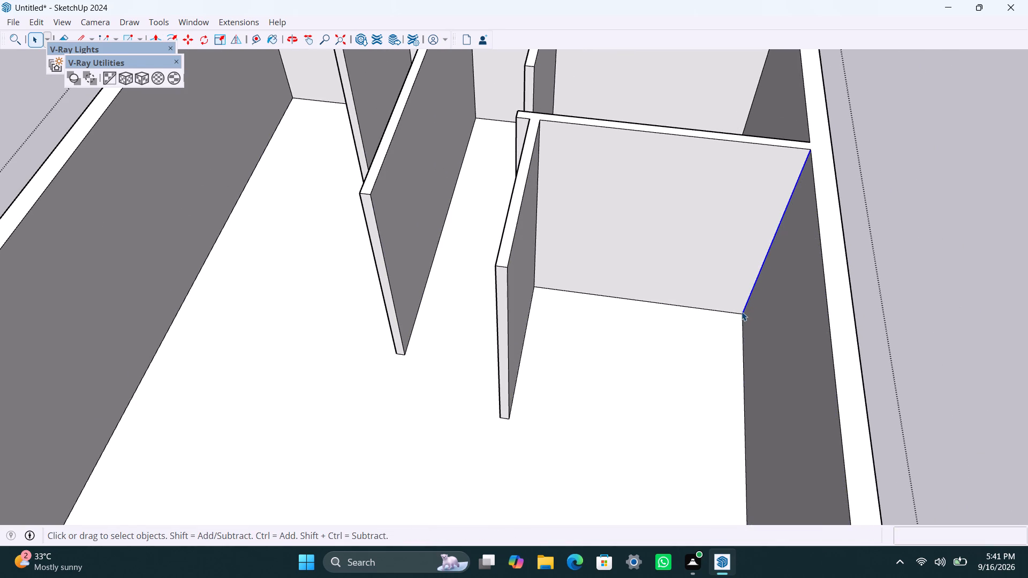
{"action": "key", "text": "m"}
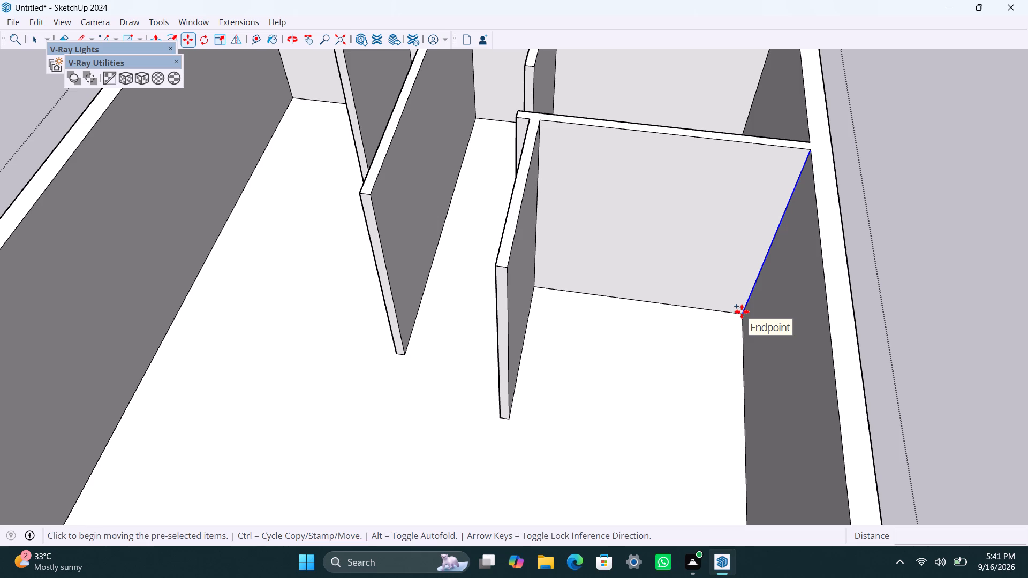
{"action": "left_click", "coordinate": [742, 311]}
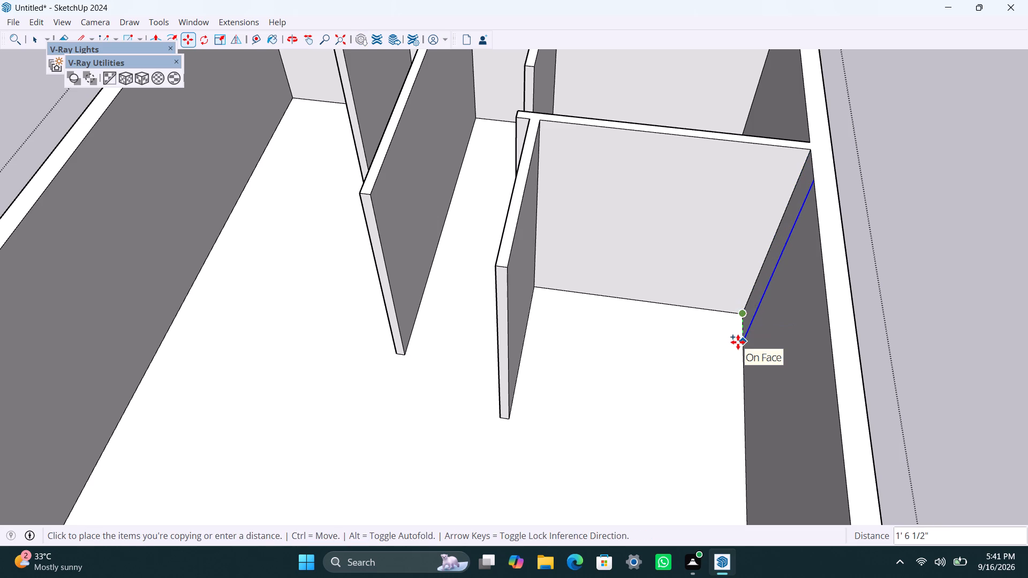
{"action": "type", "text": "10'6\""}
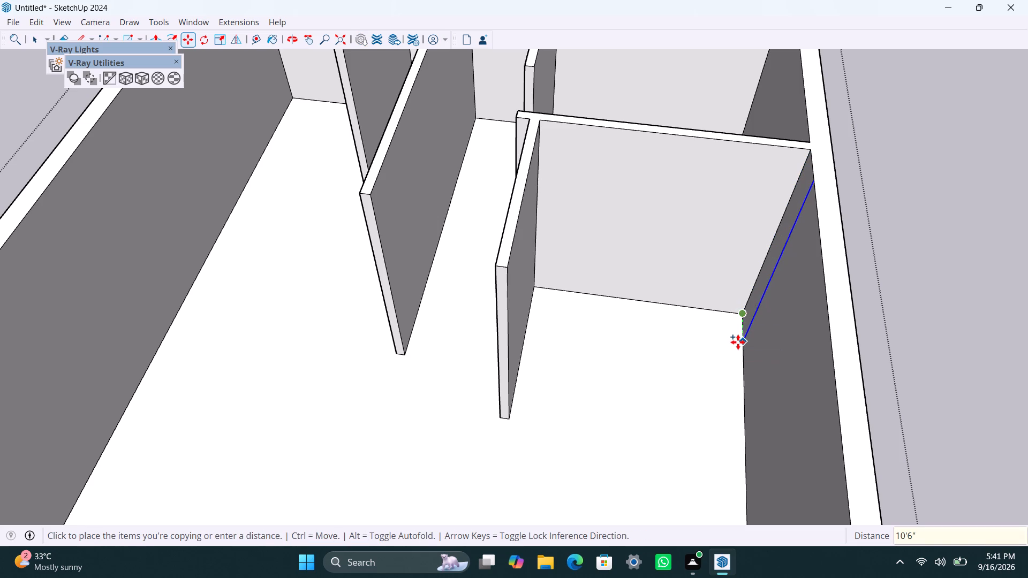
{"action": "key", "text": "Return"}
Copy the new vertical edge on the long side wall another 4.5" along the wall, away from the cross partition.
{"action": "scroll", "coordinate": [536, 346], "scroll_direction": "down", "scroll_amount": 7}
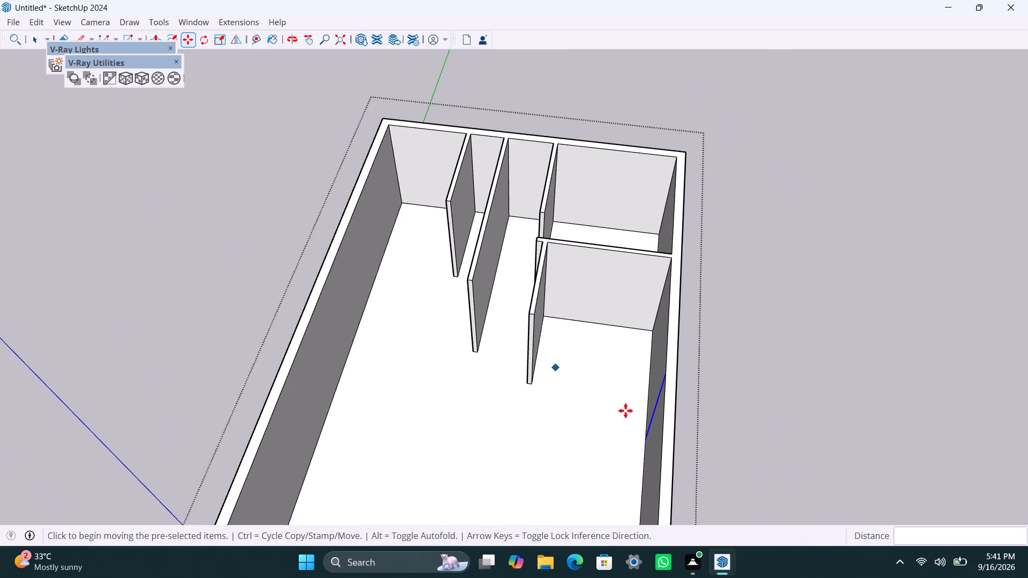
{"action": "middle_click_drag", "start_coordinate": [628, 433], "coordinate": [683, 419]}
{"action": "scroll", "coordinate": [707, 413], "scroll_direction": "up", "scroll_amount": 4}
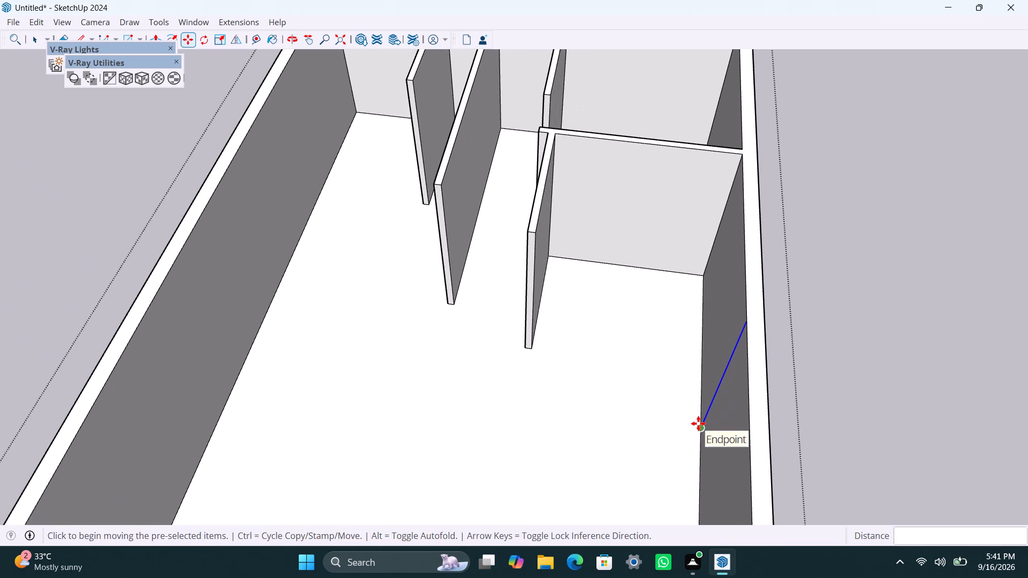
{"action": "left_click", "coordinate": [698, 423]}
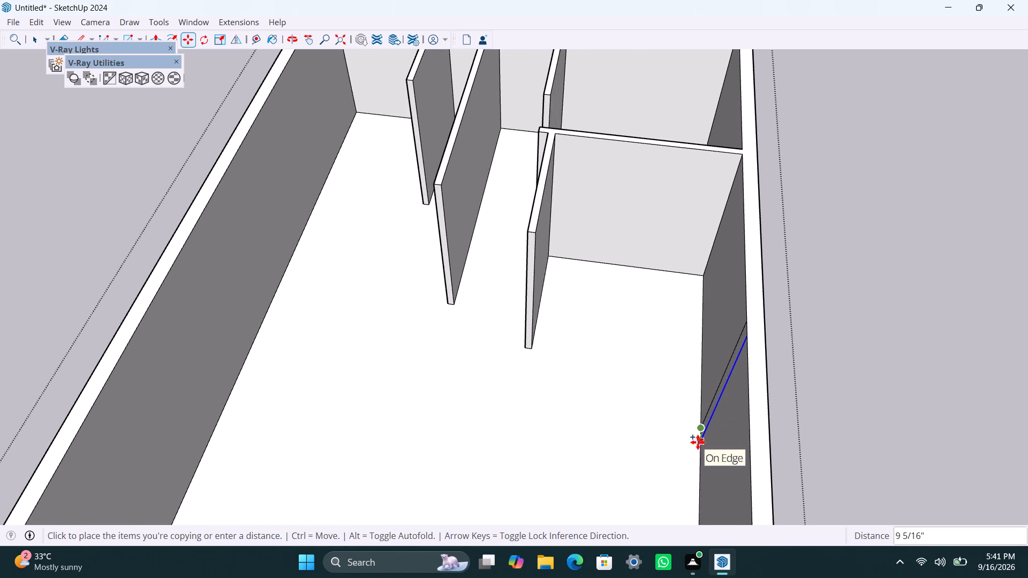
{"action": "type", "text": "4.5\""}
{"action": "key", "text": "Return"}
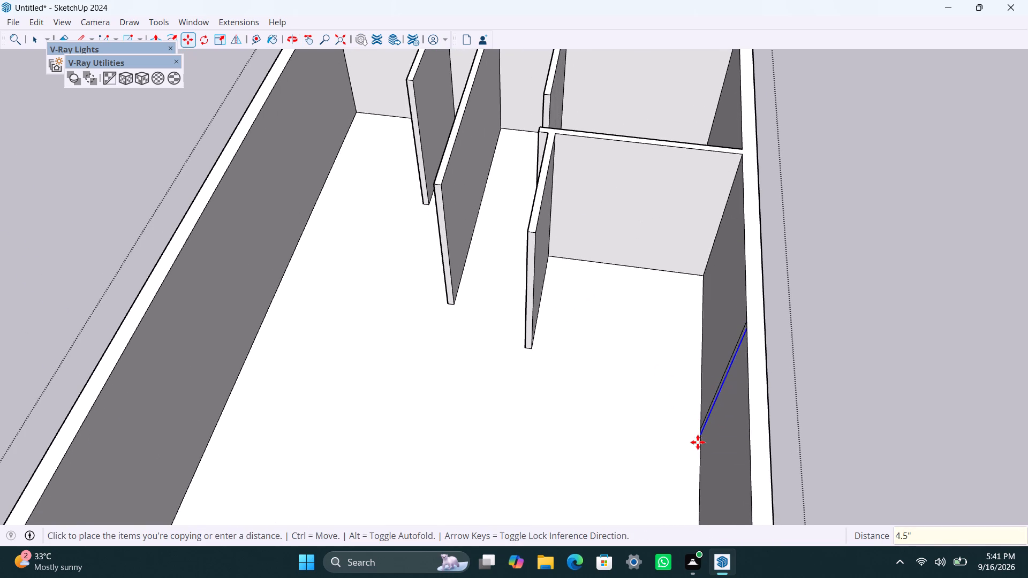
{"action": "key", "text": "space"}
Push/Pull the new 4.5" strip on the long side wall 10' into the room to form a second cross partition.
{"action": "scroll", "coordinate": [698, 442], "scroll_direction": "up", "scroll_amount": 2}
{"action": "middle_click_drag", "start_coordinate": [695, 461], "coordinate": [833, 481]}
{"action": "scroll", "coordinate": [808, 332], "scroll_direction": "up", "scroll_amount": 2}
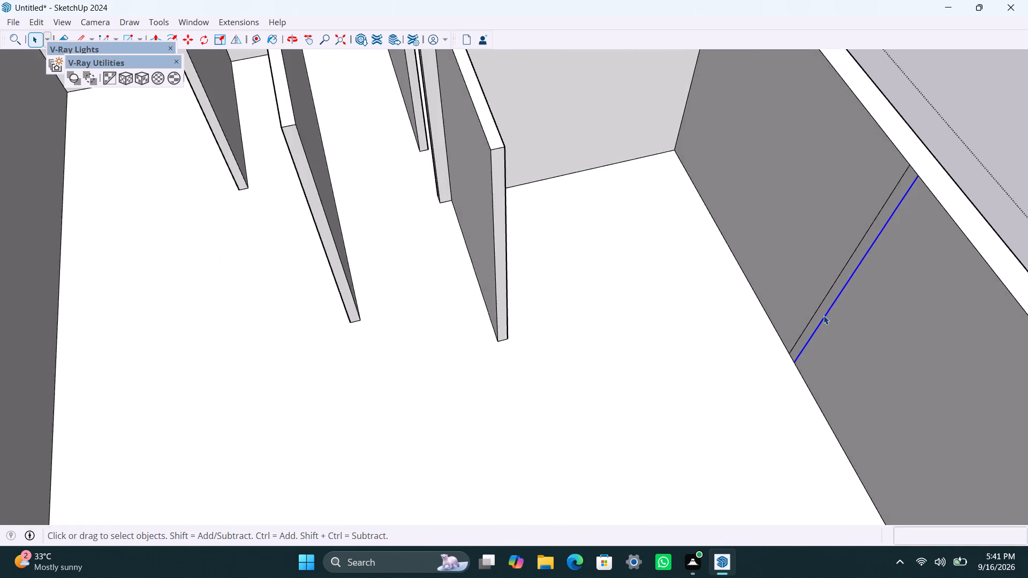
{"action": "scroll", "coordinate": [823, 315], "scroll_direction": "up", "scroll_amount": 6}
{"action": "left_click", "coordinate": [824, 306]}
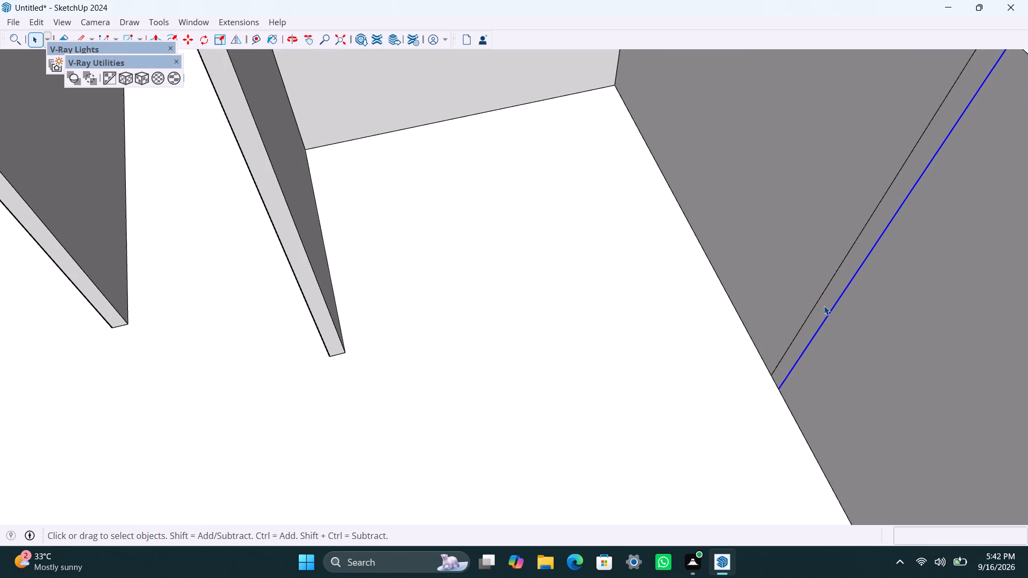
{"action": "key", "text": "p"}
{"action": "left_click_drag", "start_coordinate": [823, 306], "coordinate": [751, 346]}
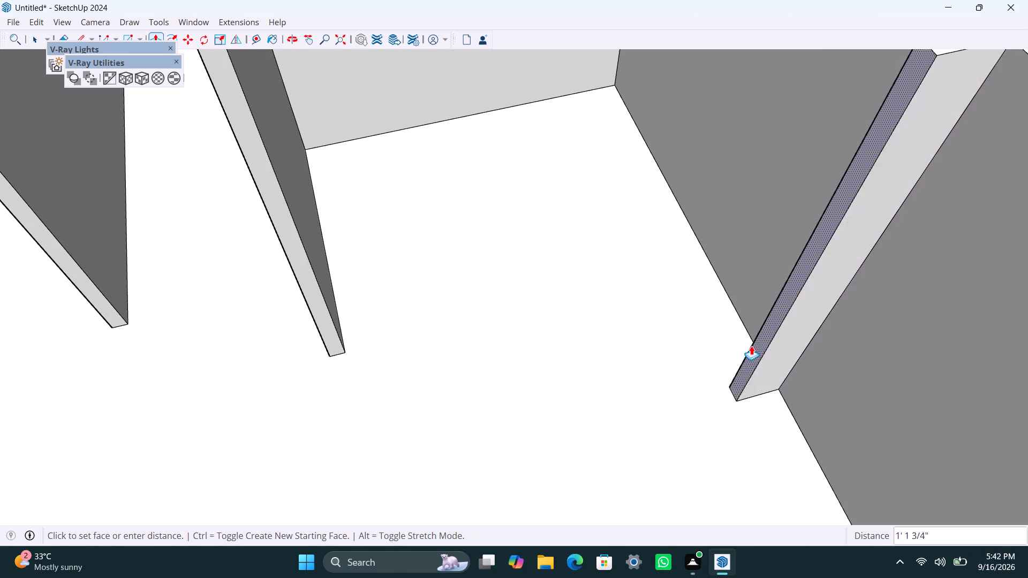
{"action": "left_click_drag", "start_coordinate": [751, 346], "coordinate": [247, 155]}
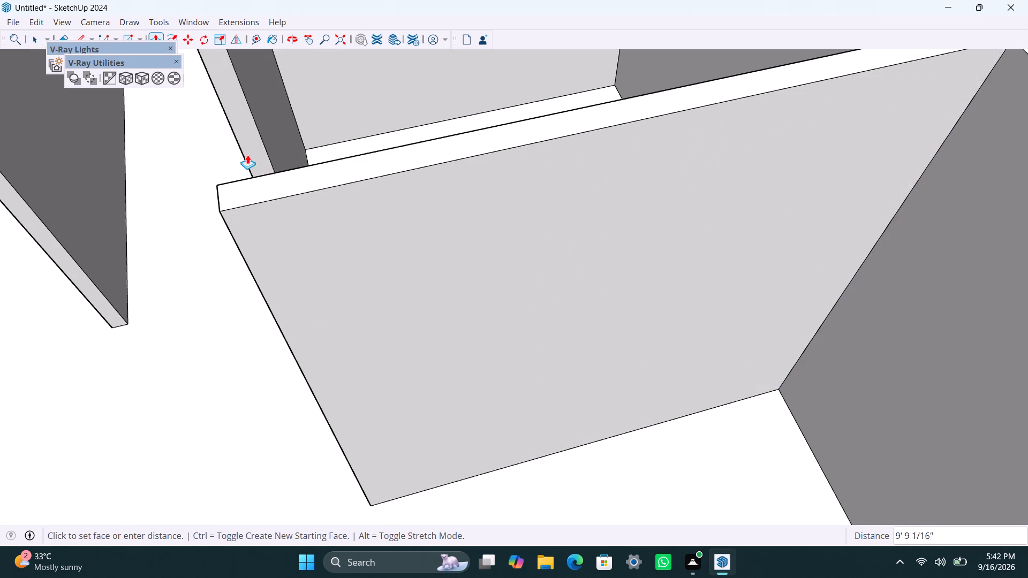
{"action": "left_click_drag", "start_coordinate": [247, 155], "coordinate": [246, 154]}
Copy the inner vertical edge at the second cross partition's free end 4.5" along its face toward the long side wall.
{"action": "scroll", "coordinate": [215, 297], "scroll_direction": "down", "scroll_amount": 18}
{"action": "middle_click_drag", "start_coordinate": [253, 323], "coordinate": [299, 330]}
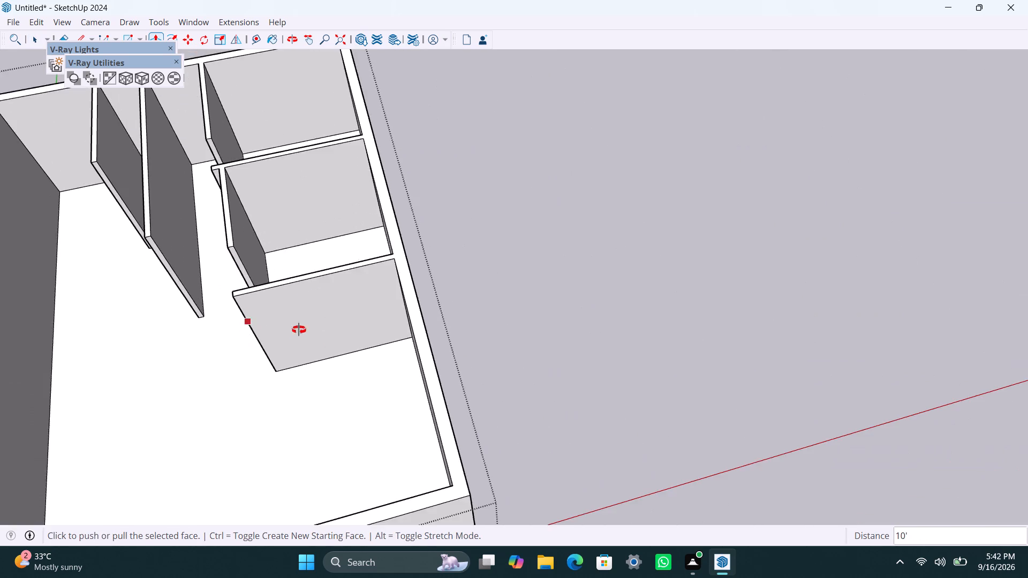
{"action": "middle_click_drag", "start_coordinate": [299, 330], "coordinate": [702, 311]}
{"action": "scroll", "coordinate": [662, 409], "scroll_direction": "down", "scroll_amount": 3}
{"action": "middle_click_drag", "start_coordinate": [653, 442], "coordinate": [634, 292]}
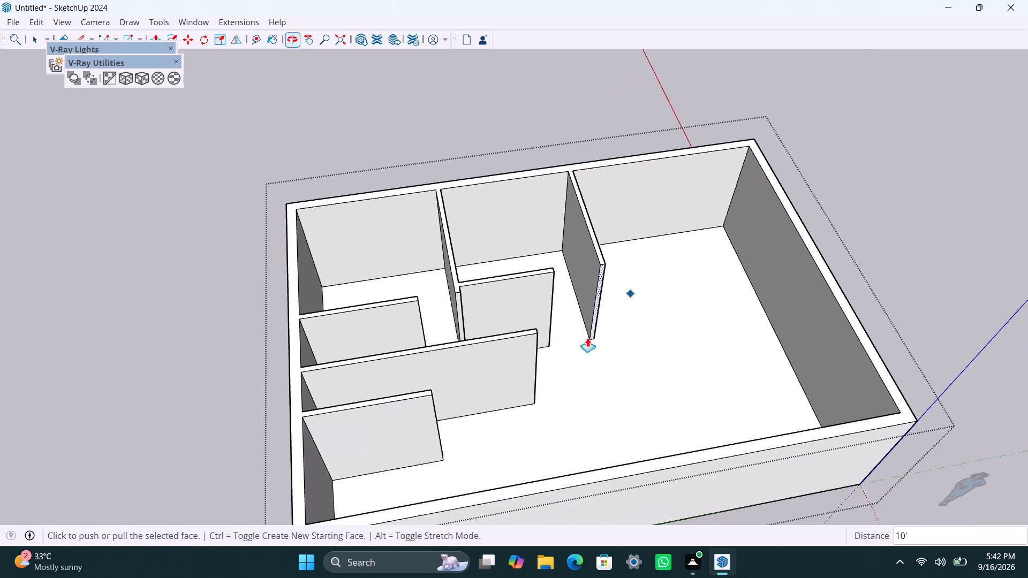
{"action": "scroll", "coordinate": [578, 344], "scroll_direction": "up", "scroll_amount": 11}
{"action": "key", "text": "space"}
{"action": "scroll", "coordinate": [601, 339], "scroll_direction": "up", "scroll_amount": 2}
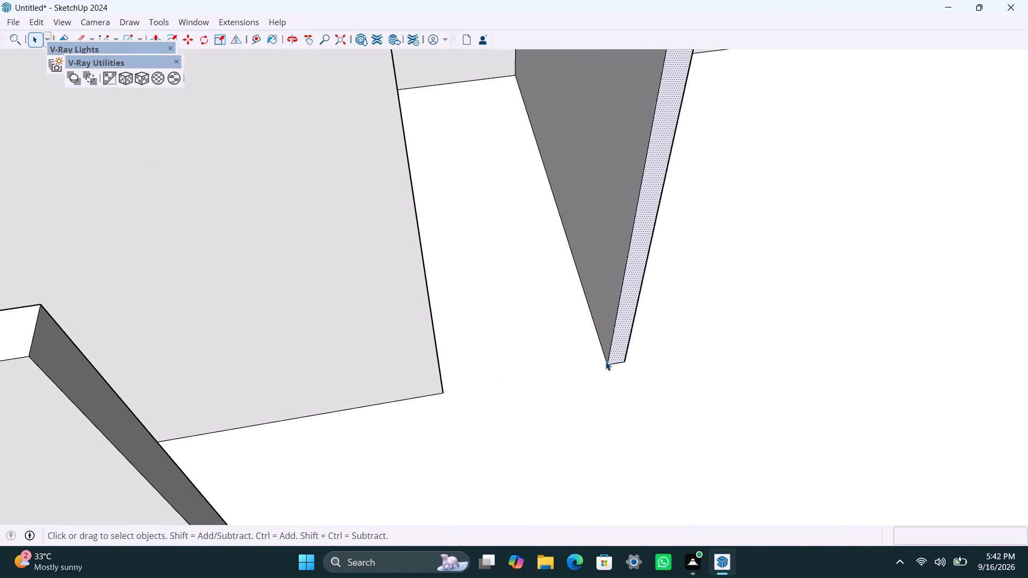
{"action": "left_click", "coordinate": [607, 362]}
{"action": "key", "text": "m"}
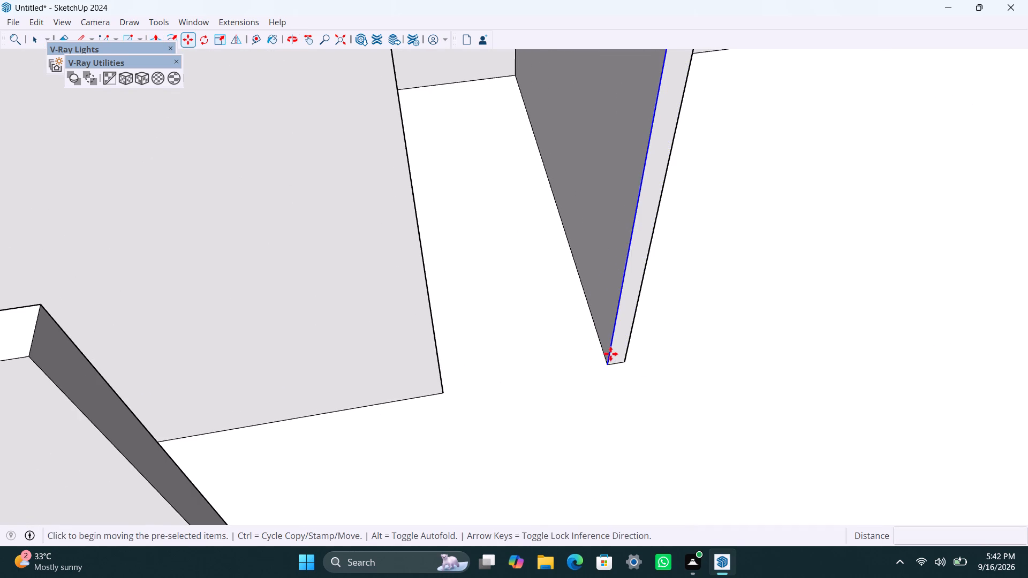
{"action": "left_click", "coordinate": [610, 366]}
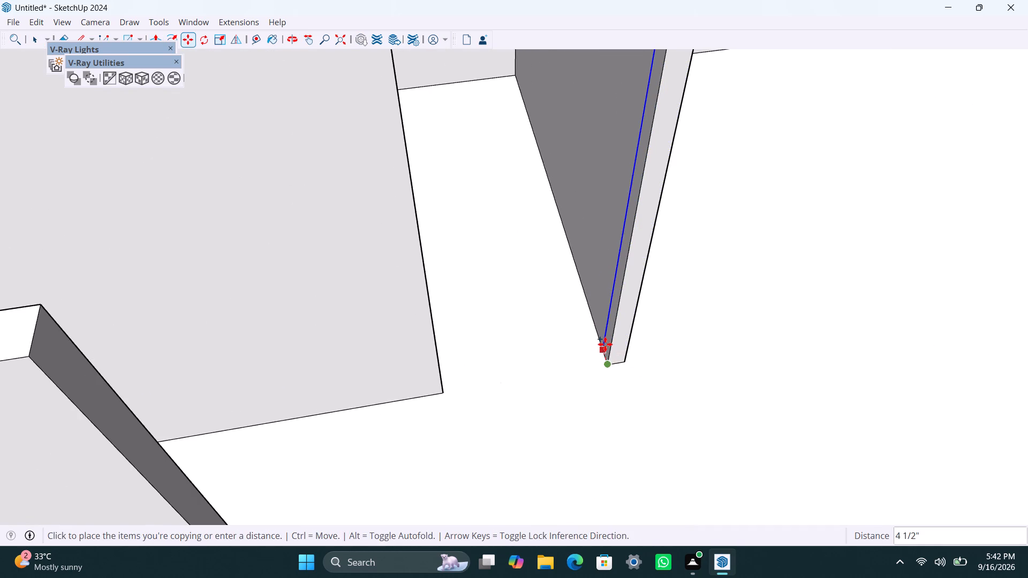
{"action": "type", "text": "4.5\""}
{"action": "key", "text": "Return"}
{"action": "key", "text": "space"}
Push/Pull the new 4.5" strip at the second cross partition's free end out 1' to form a short wall stub.
{"action": "scroll", "coordinate": [605, 344], "scroll_direction": "up", "scroll_amount": 4}
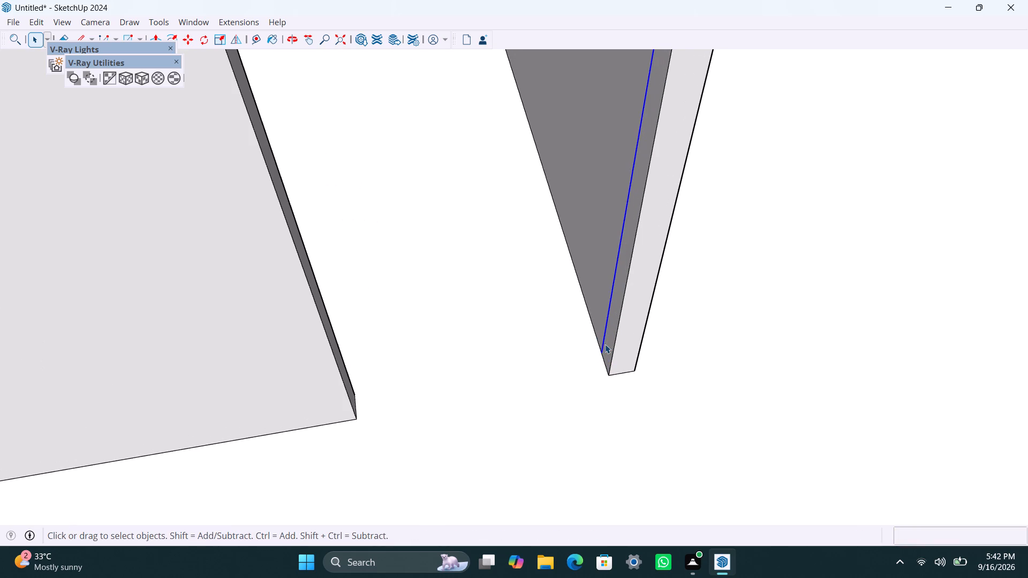
{"action": "scroll", "coordinate": [617, 340], "scroll_direction": "up", "scroll_amount": 3}
{"action": "left_click", "coordinate": [616, 319]}
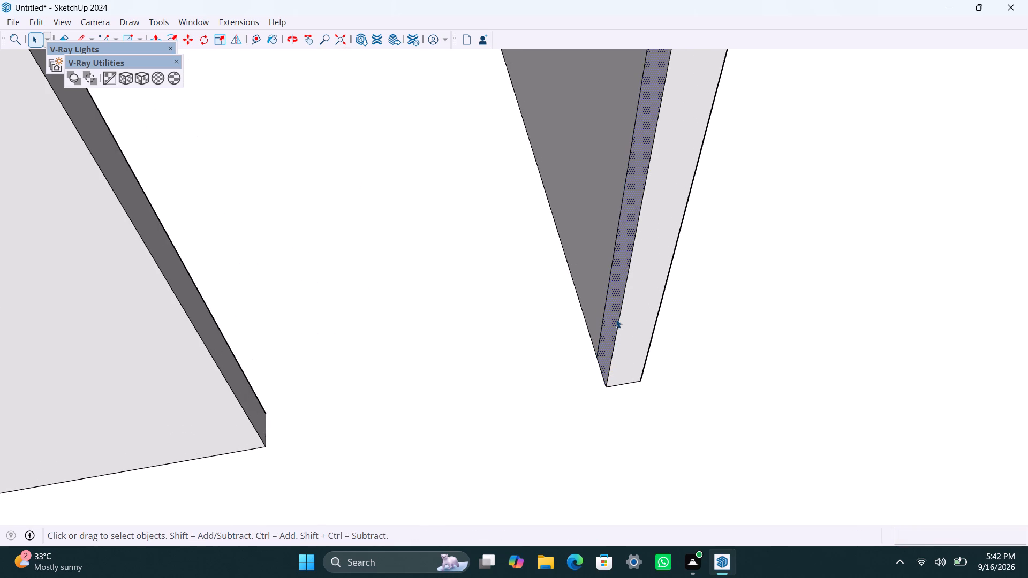
{"action": "key", "text": "p"}
{"action": "left_click", "coordinate": [616, 319]}
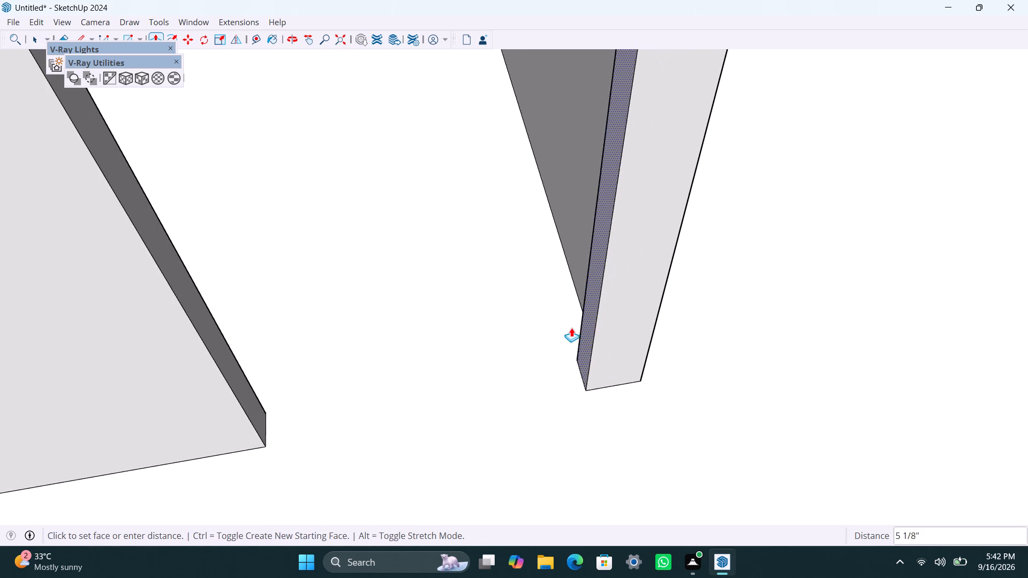
{"action": "type", "text": "1'"}
{"action": "key", "text": "Return"}
{"action": "key", "text": "space"}
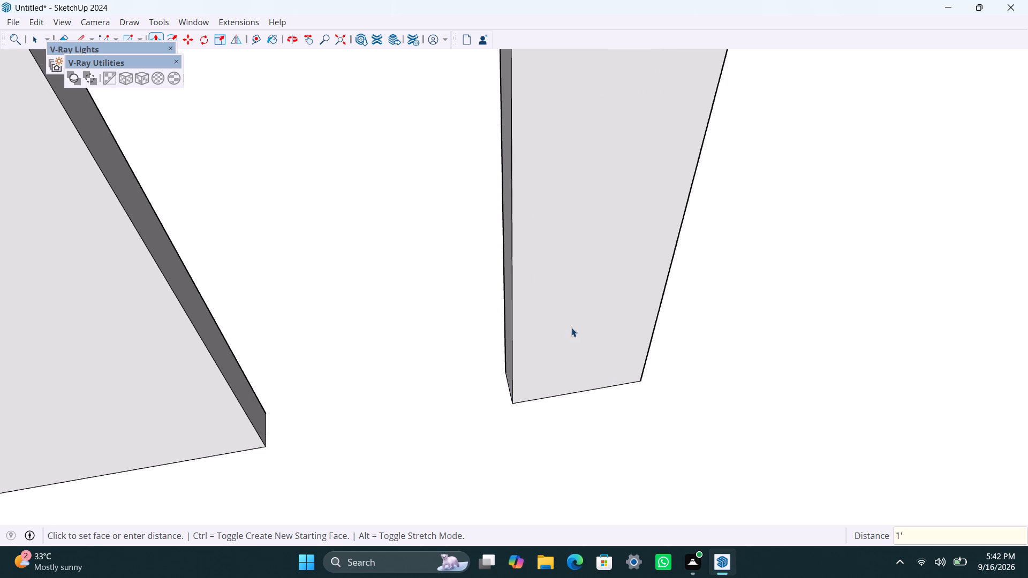
Place a guide line 3' from the end of the new wall stub, toward the facing partition.
{"action": "key", "text": "t"}
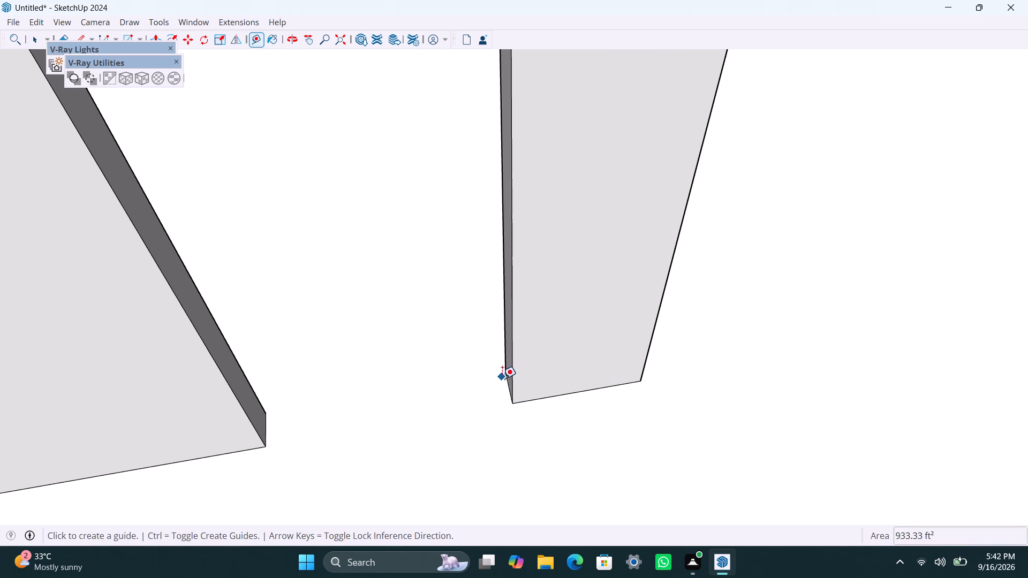
{"action": "left_click", "coordinate": [505, 383]}
{"action": "type", "text": "3'"}
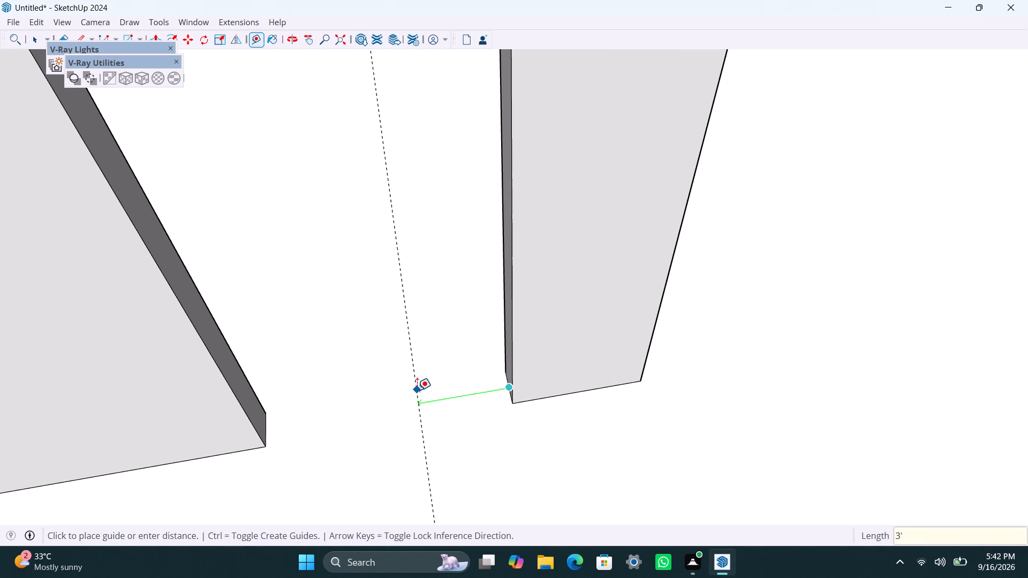
{"action": "key", "text": "Return"}
{"action": "key", "text": "space"}
Push/Pull the end face of the partition facing the stub 6" out to the 3' guide line.
{"action": "scroll", "coordinate": [334, 346], "scroll_direction": "down", "scroll_amount": 4}
{"action": "middle_click_drag", "start_coordinate": [455, 394], "coordinate": [297, 368]}
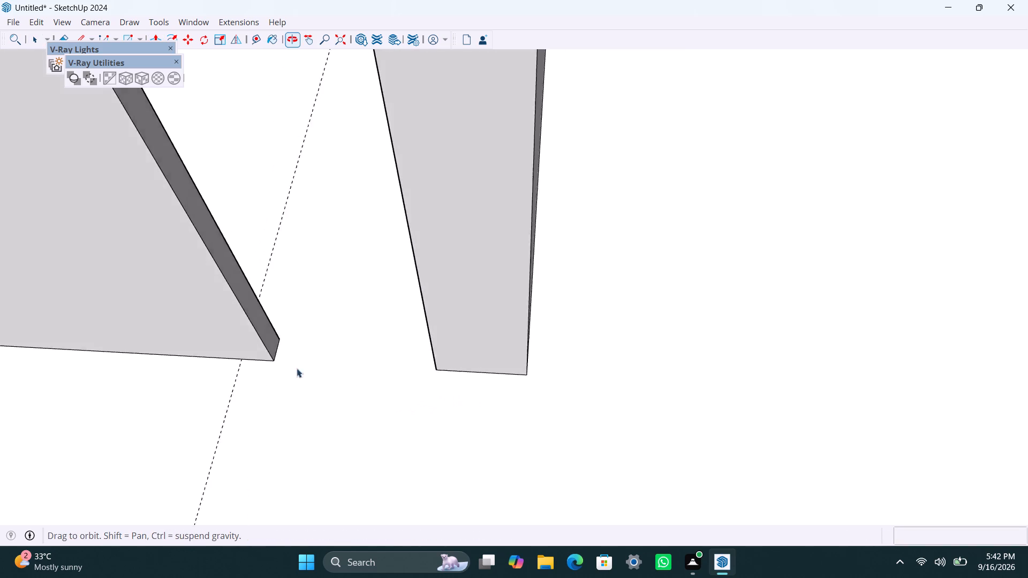
{"action": "middle_click_drag", "start_coordinate": [297, 368], "coordinate": [358, 410]}
{"action": "scroll", "coordinate": [288, 318], "scroll_direction": "up", "scroll_amount": 5}
{"action": "left_click", "coordinate": [248, 291]}
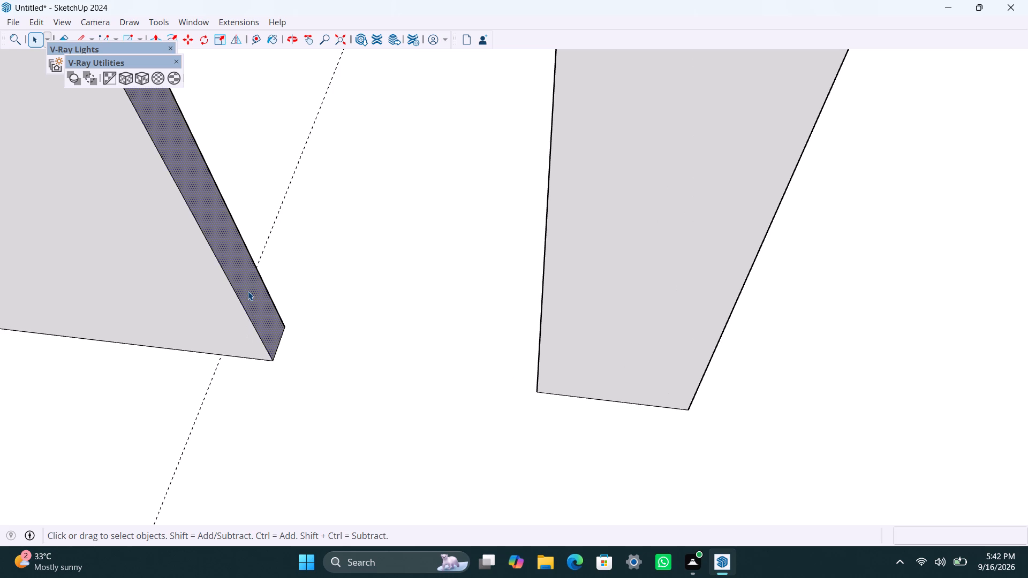
{"action": "key", "text": "p"}
{"action": "left_click_drag", "start_coordinate": [248, 291], "coordinate": [208, 394]}
{"action": "scroll", "coordinate": [220, 338], "scroll_direction": "down", "scroll_amount": 20}
{"action": "scroll", "coordinate": [220, 338], "scroll_direction": "down", "scroll_amount": 3}
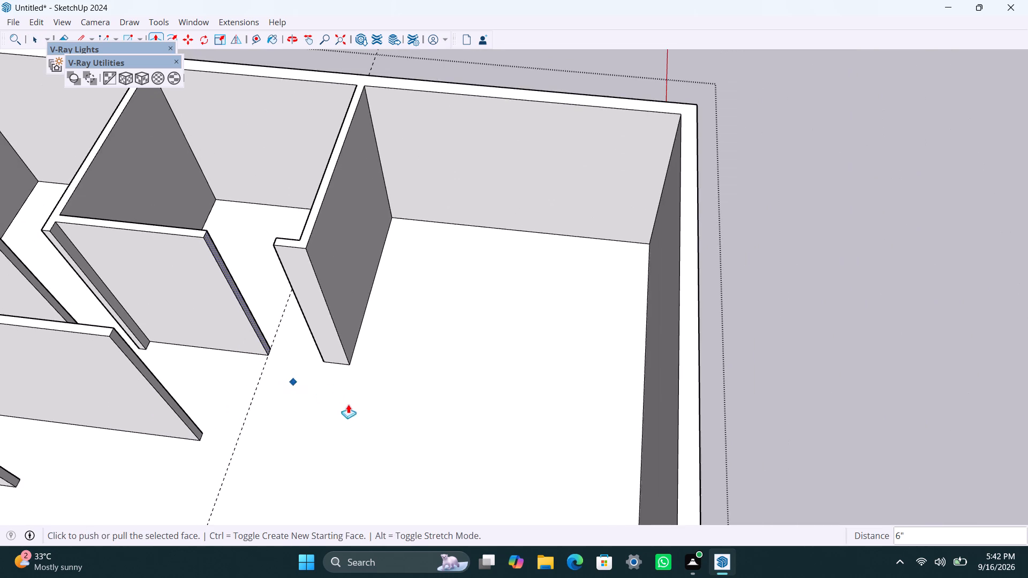
{"action": "middle_click_drag", "start_coordinate": [365, 415], "coordinate": [459, 421]}
{"action": "key", "text": "space"}
Copy the short top edge of the extended partition's end face 3' down that face.
{"action": "scroll", "coordinate": [288, 273], "scroll_direction": "up", "scroll_amount": 5}
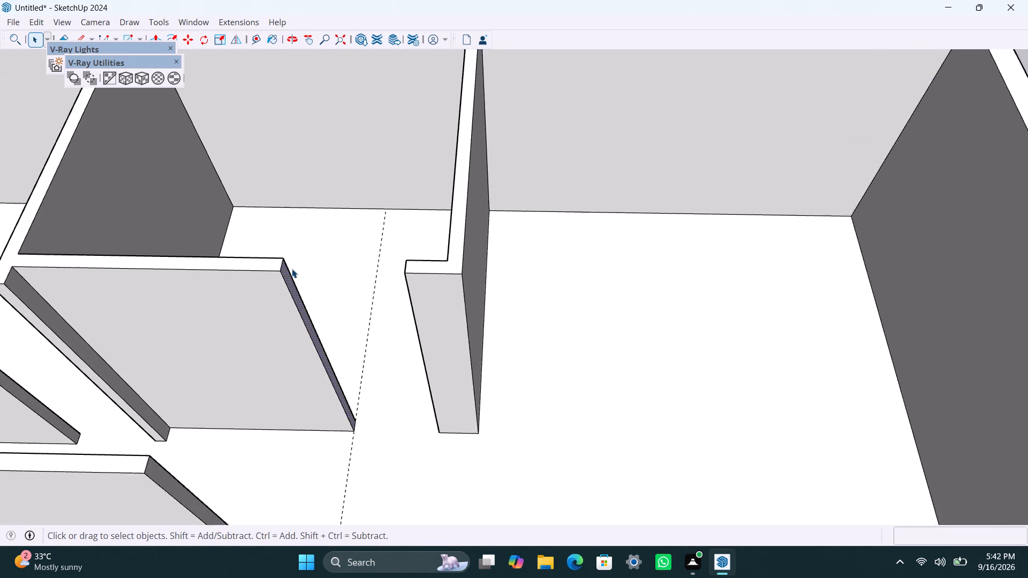
{"action": "scroll", "coordinate": [292, 269], "scroll_direction": "up", "scroll_amount": 1}
{"action": "middle_click_drag", "start_coordinate": [340, 340], "coordinate": [288, 372]}
{"action": "scroll", "coordinate": [230, 306], "scroll_direction": "up", "scroll_amount": 1}
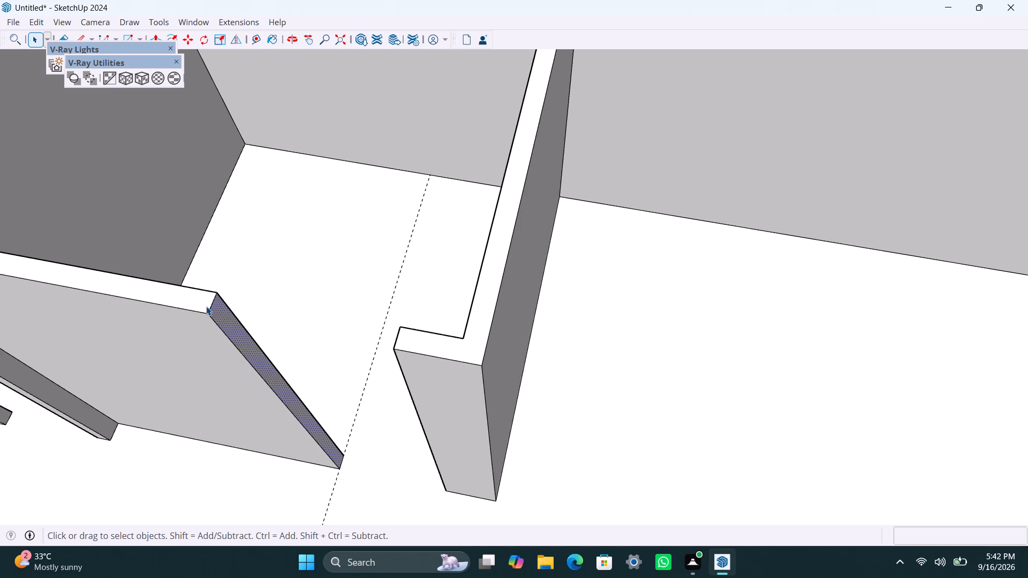
{"action": "left_click", "coordinate": [209, 315]}
{"action": "left_click", "coordinate": [211, 307]}
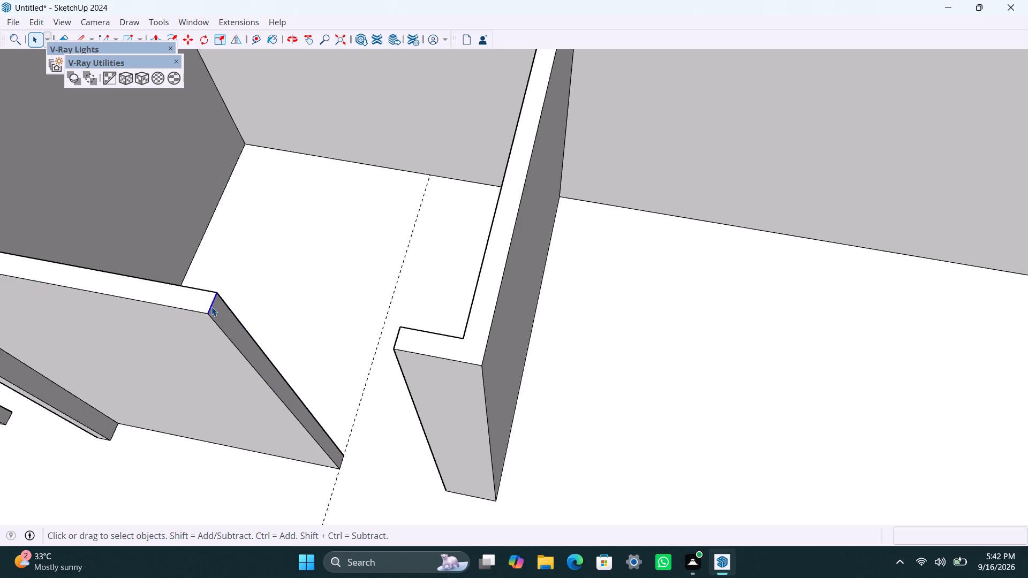
{"action": "key", "text": "m"}
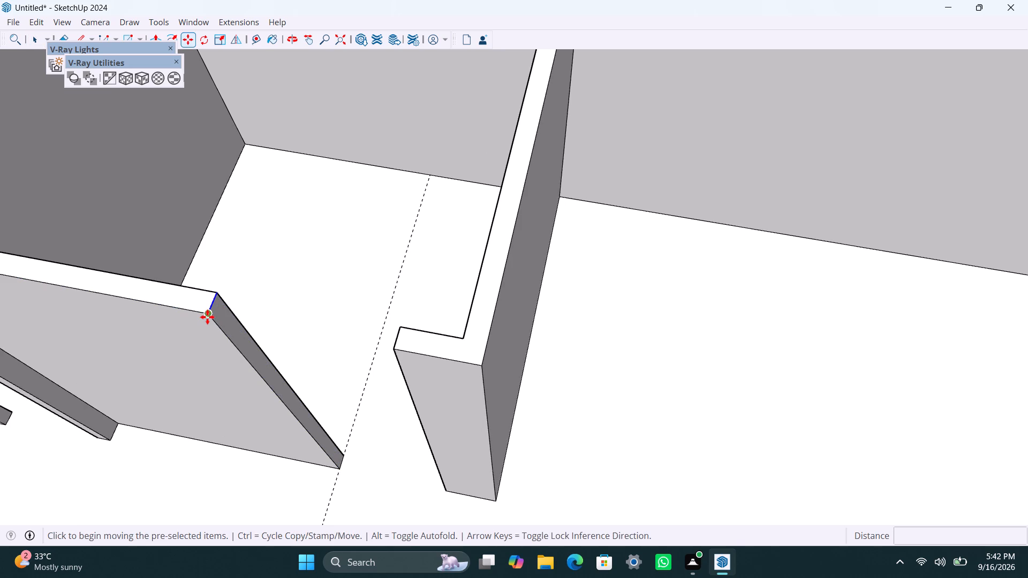
{"action": "left_click", "coordinate": [207, 317]}
{"action": "type", "text": "3'"}
{"action": "key", "text": "Return"}
{"action": "key", "text": "space"}
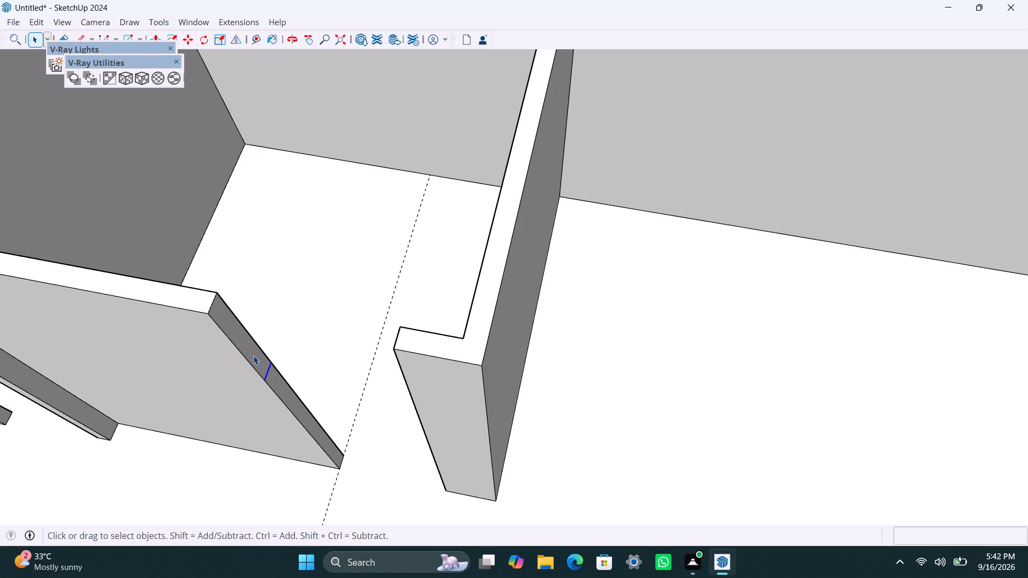
Push/Pull the upper 3' of that end face 3' across to the stub, forming a lintel over the doorway.
{"action": "left_click", "coordinate": [253, 355]}
{"action": "key", "text": "p"}
{"action": "left_click_drag", "start_coordinate": [253, 355], "coordinate": [399, 360]}
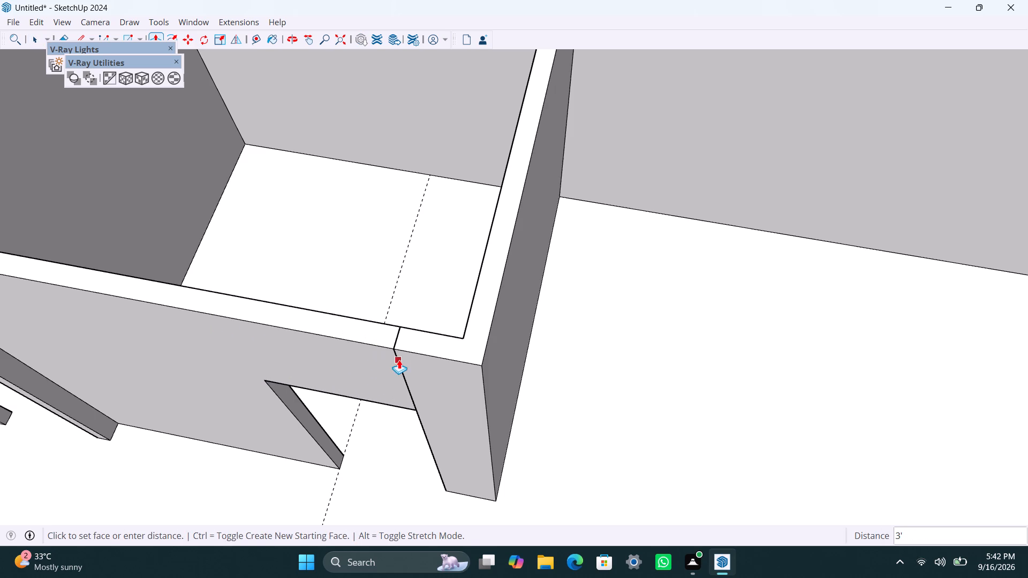
{"action": "left_click_drag", "start_coordinate": [399, 360], "coordinate": [402, 359]}
{"action": "scroll", "coordinate": [313, 359], "scroll_direction": "down", "scroll_amount": 8}
{"action": "middle_click_drag", "start_coordinate": [341, 396], "coordinate": [507, 377], "text": "shift"}
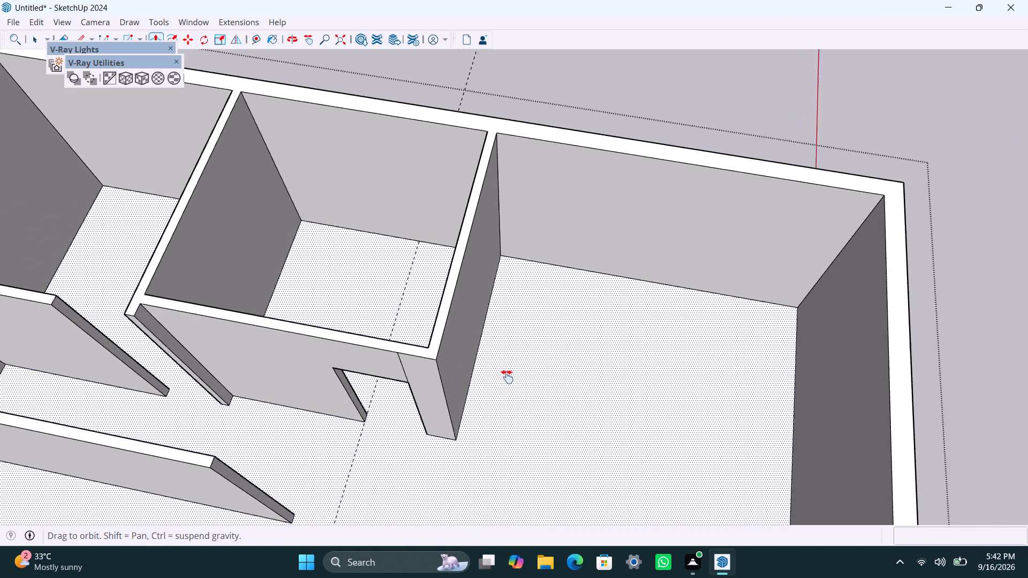
{"action": "middle_click_drag", "start_coordinate": [507, 377], "coordinate": [587, 374], "text": "shift"}
{"action": "key", "text": "space"}
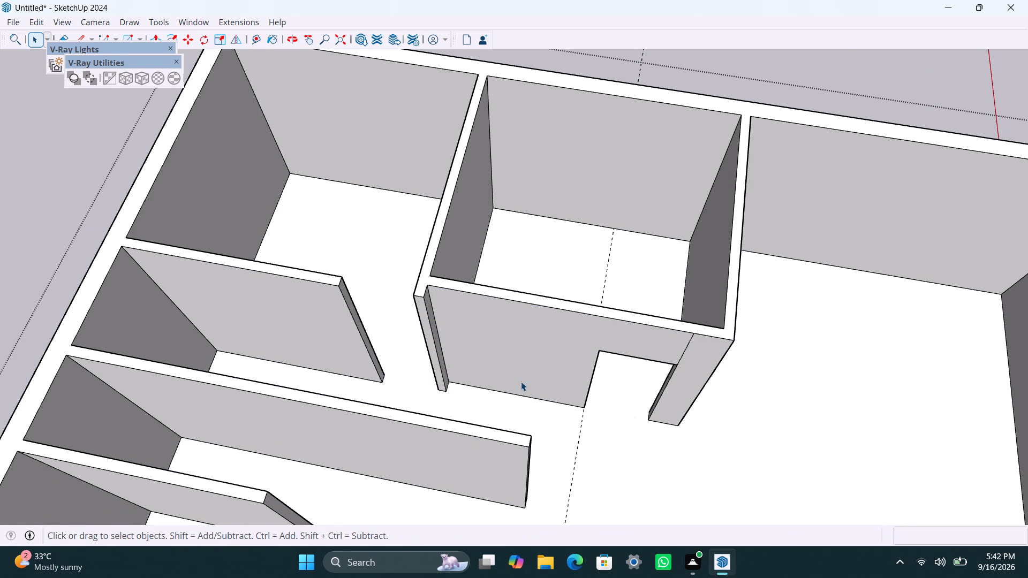
Check the length of the short partition at the far side of the narrow rooms with the Dimension tool.
{"action": "middle_click_drag", "start_coordinate": [573, 356], "coordinate": [316, 448]}
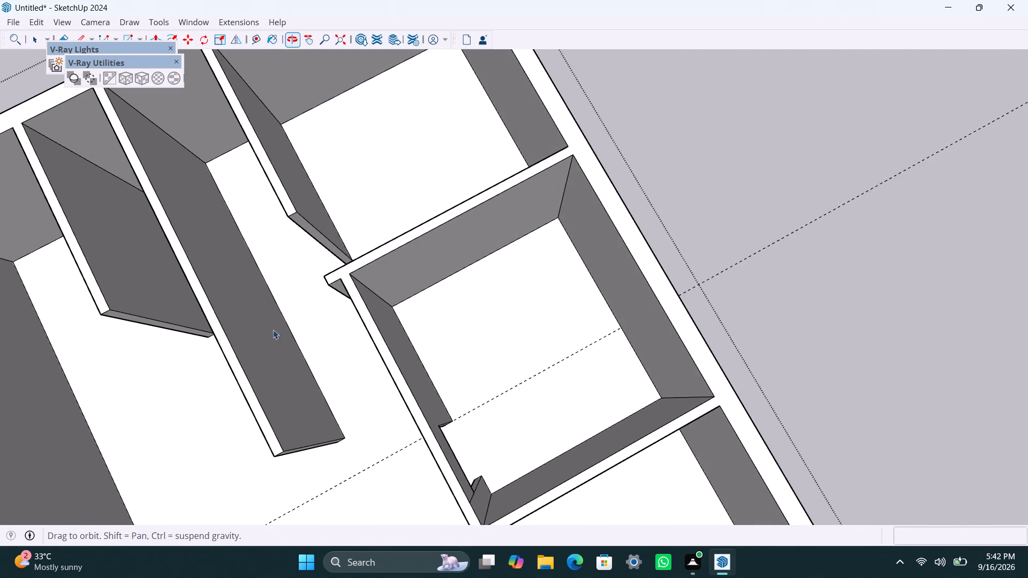
{"action": "scroll", "coordinate": [429, 333], "scroll_direction": "down", "scroll_amount": 3}
{"action": "middle_click_drag", "start_coordinate": [519, 335], "coordinate": [712, 341], "text": "shift"}
{"action": "scroll", "coordinate": [645, 375], "scroll_direction": "up", "scroll_amount": 2}
{"action": "middle_click_drag", "start_coordinate": [668, 400], "coordinate": [197, 350]}
{"action": "scroll", "coordinate": [502, 264], "scroll_direction": "up", "scroll_amount": 3}
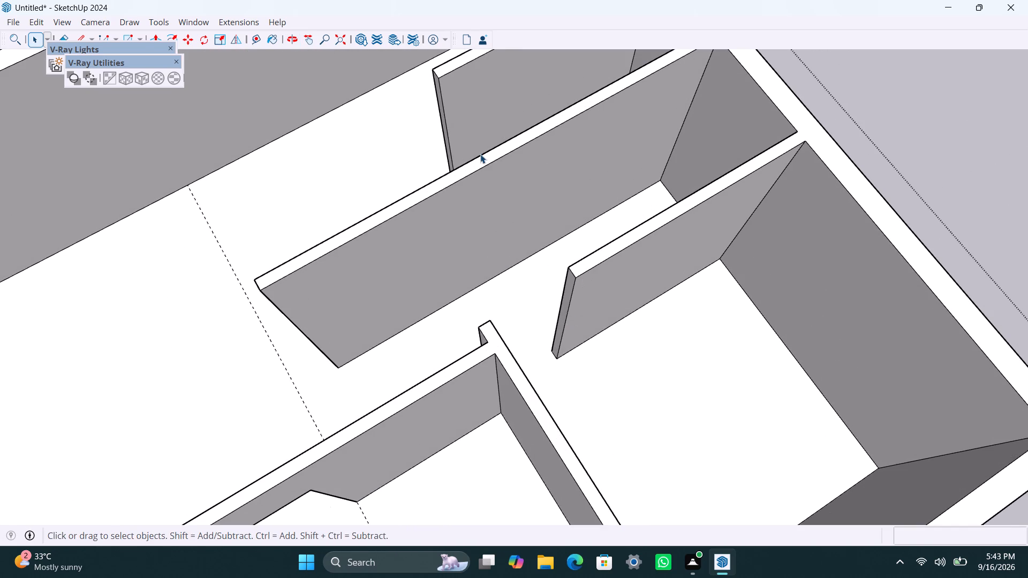
{"action": "scroll", "coordinate": [498, 202], "scroll_direction": "down", "scroll_amount": 3}
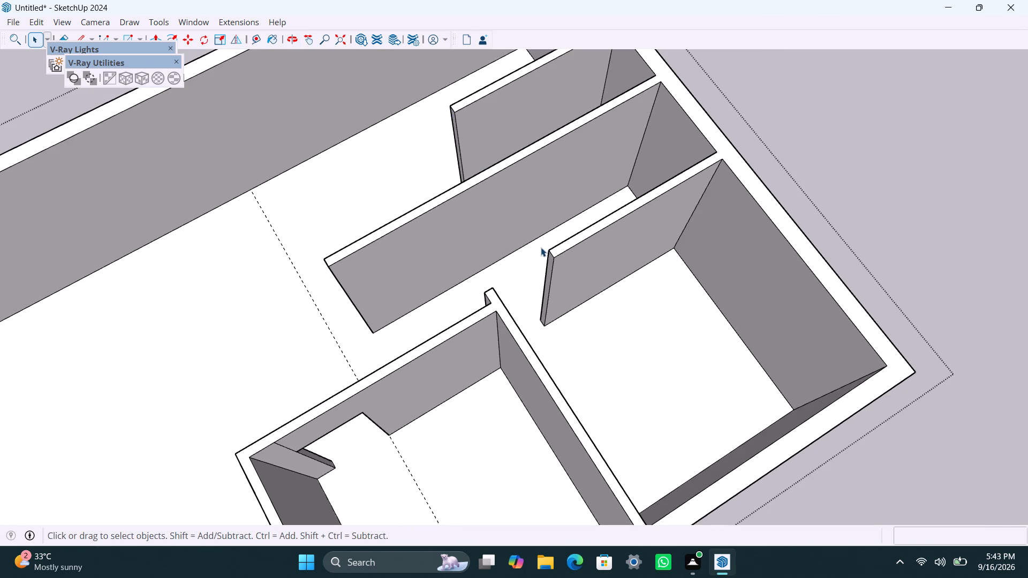
{"action": "middle_click_drag", "start_coordinate": [543, 255], "coordinate": [585, 289]}
{"action": "scroll", "coordinate": [426, 153], "scroll_direction": "up", "scroll_amount": 1}
{"action": "scroll", "coordinate": [449, 131], "scroll_direction": "down", "scroll_amount": 3}
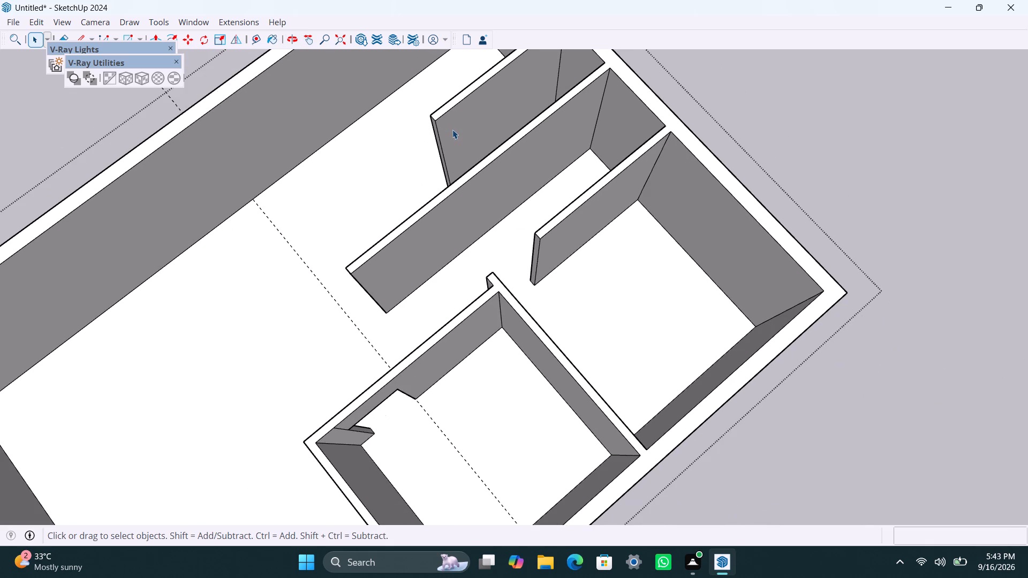
{"action": "scroll", "coordinate": [443, 127], "scroll_direction": "down", "scroll_amount": 2}
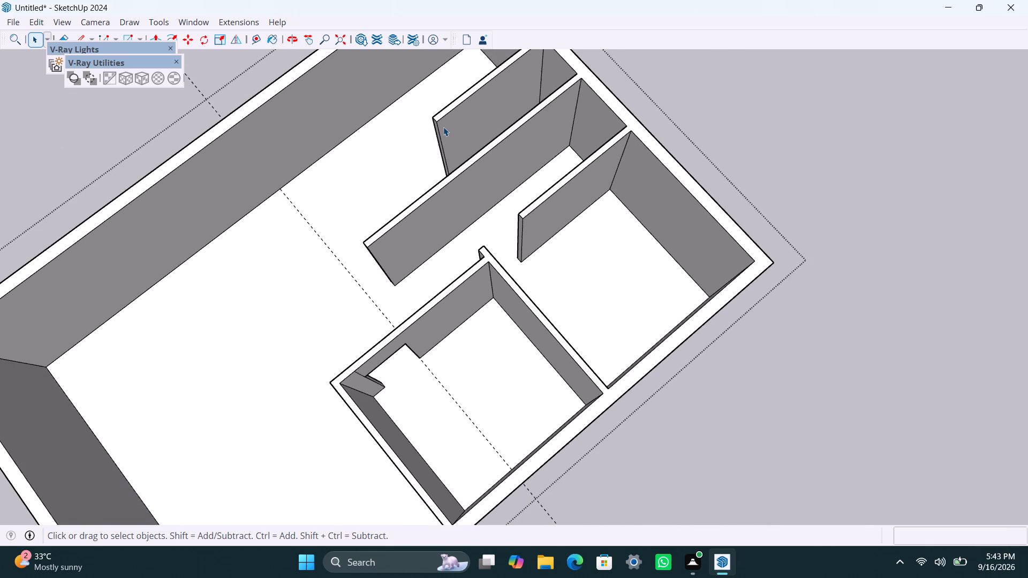
{"action": "middle_click_drag", "start_coordinate": [462, 132], "coordinate": [462, 249], "text": "shift"}
{"action": "key", "text": "d"}
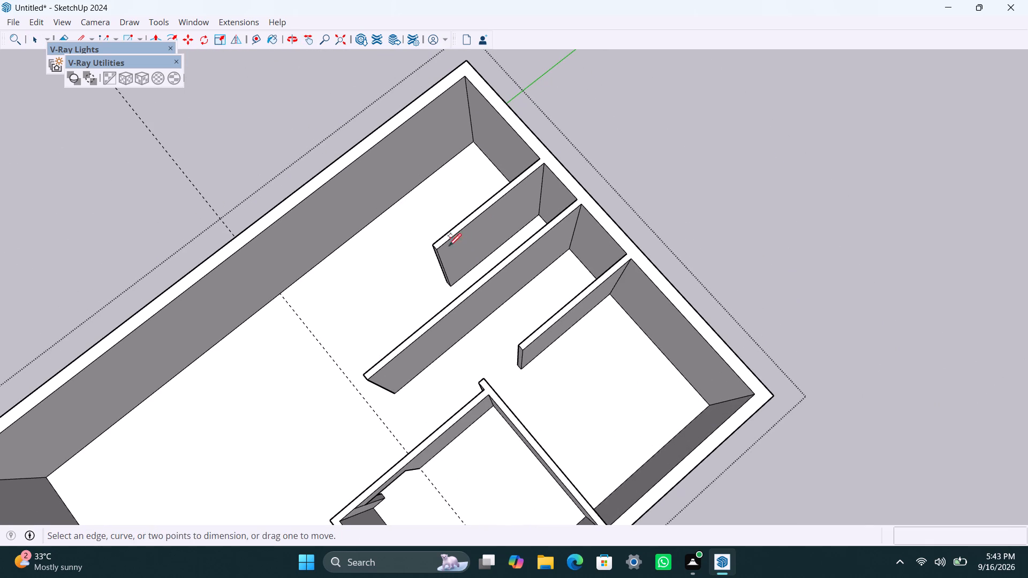
{"action": "left_click", "coordinate": [437, 247]}
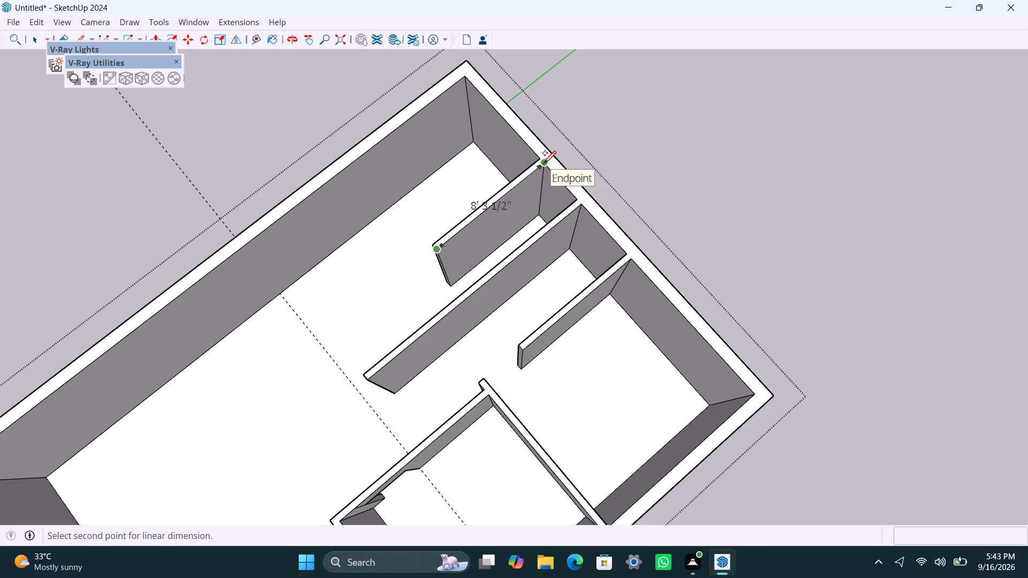
{"action": "key", "text": "Escape"}
{"action": "key", "text": "space"}
Copy the vertical edge at that short partition's free end 4.5" along its face toward the outer wall.
{"action": "scroll", "coordinate": [437, 253], "scroll_direction": "up", "scroll_amount": 4}
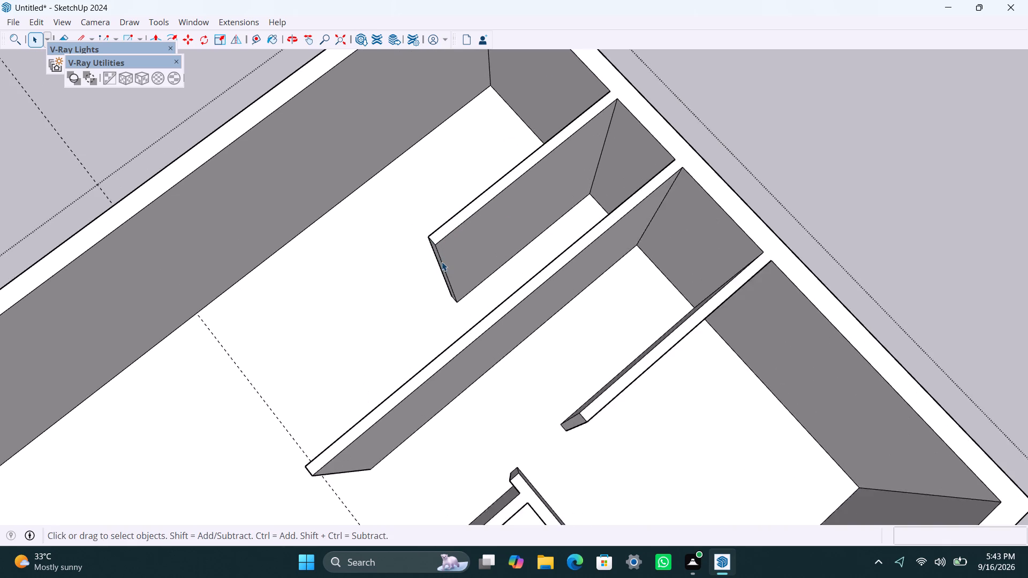
{"action": "scroll", "coordinate": [442, 262], "scroll_direction": "up", "scroll_amount": 3}
{"action": "left_click", "coordinate": [442, 262]}
{"action": "key", "text": "m"}
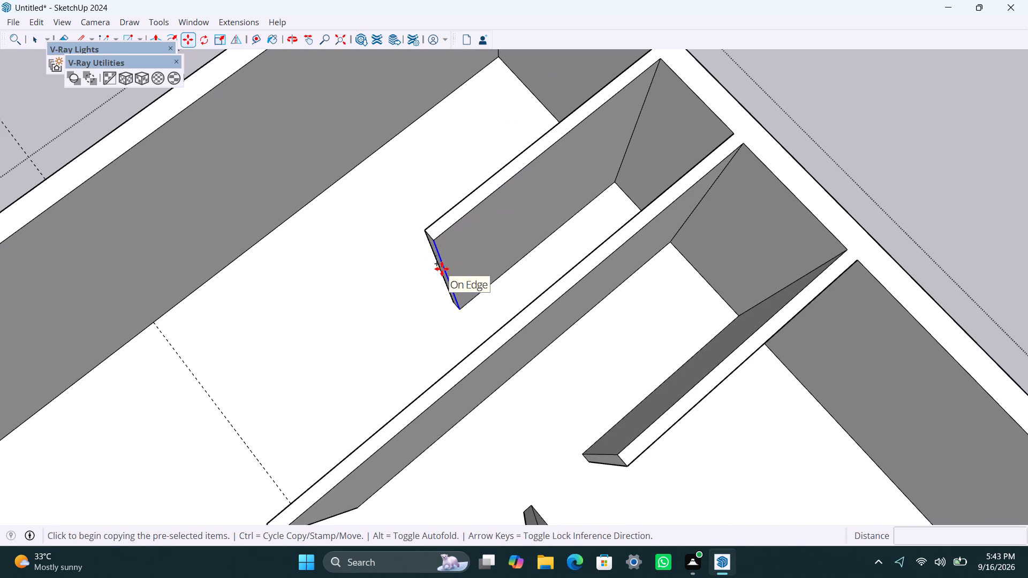
{"action": "left_click", "coordinate": [444, 238]}
{"action": "key", "text": "Escape"}
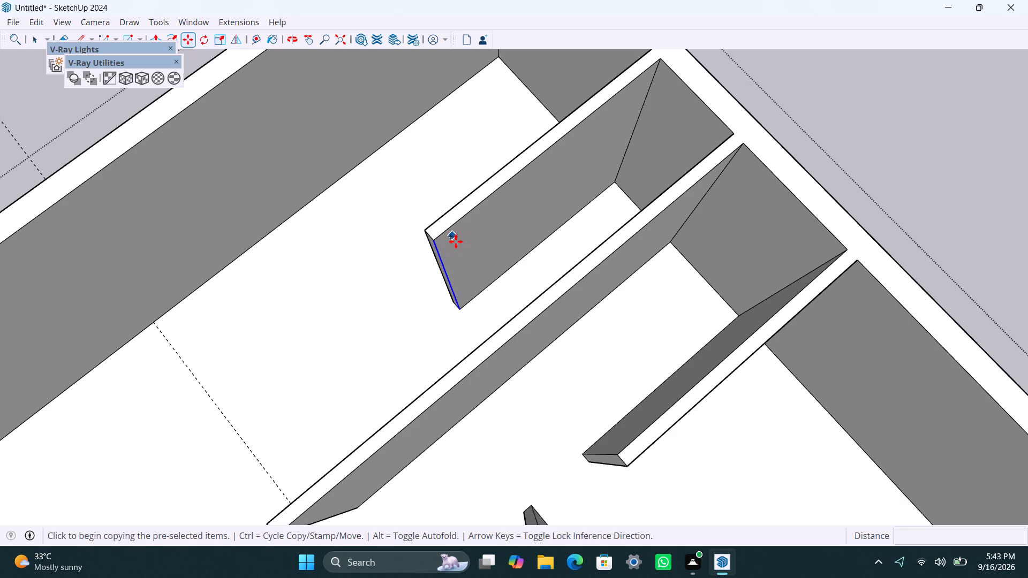
{"action": "left_click", "coordinate": [435, 236]}
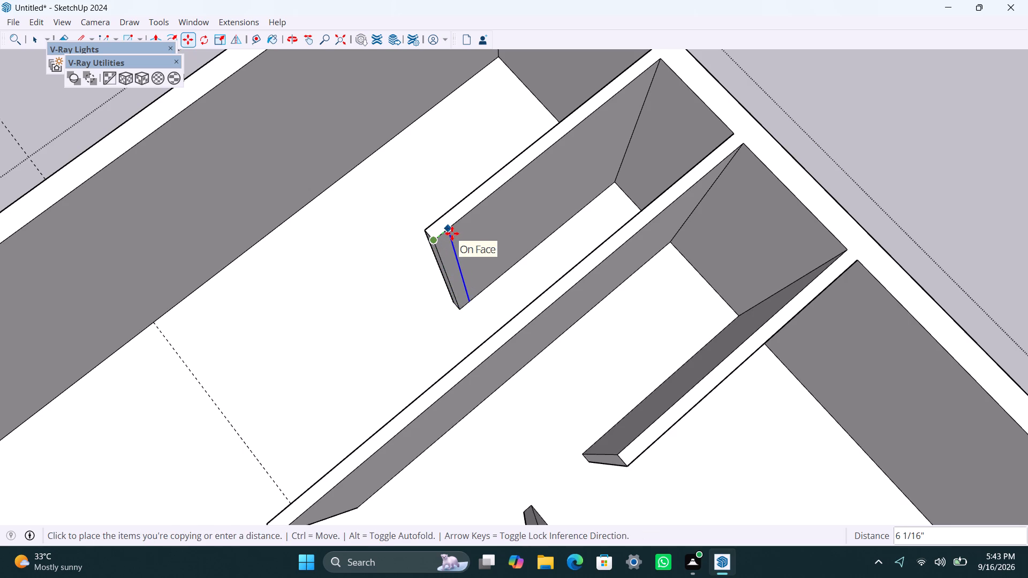
{"action": "type", "text": "4.5\""}
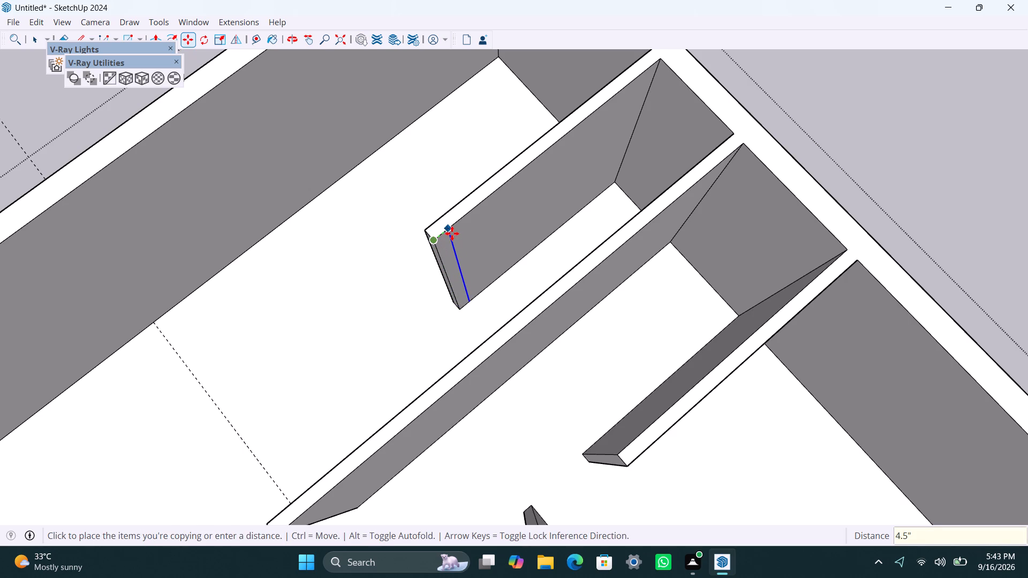
{"action": "key", "text": "Return"}
{"action": "key", "text": "space"}
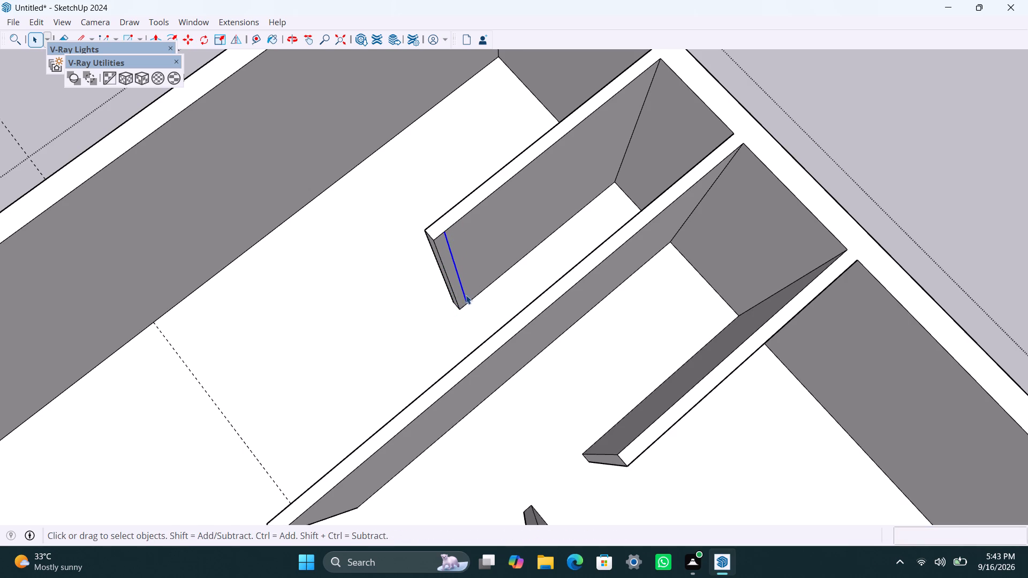
Push/Pull the new 4.5" strip 3' to the neighbouring long partition, closing off the narrow space between them.
{"action": "scroll", "coordinate": [466, 295], "scroll_direction": "up", "scroll_amount": 3}
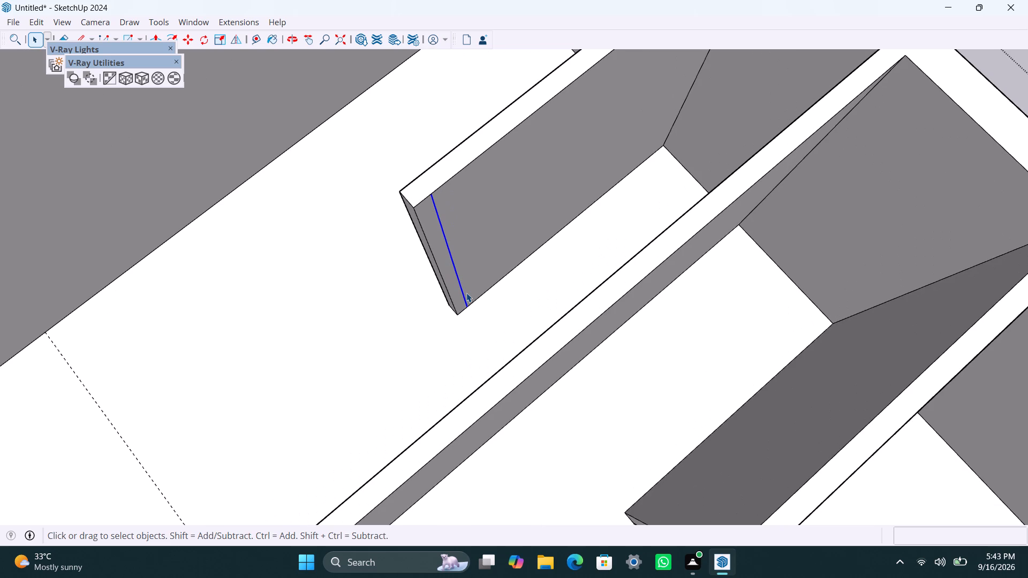
{"action": "left_click", "coordinate": [446, 259]}
{"action": "key", "text": "p"}
{"action": "left_click_drag", "start_coordinate": [446, 259], "coordinate": [699, 500]}
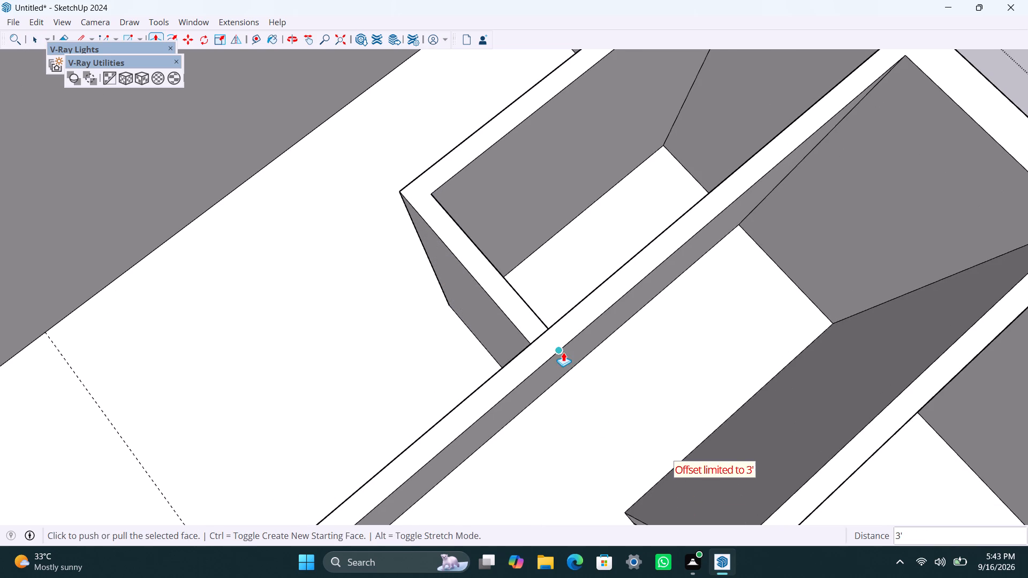
{"action": "key", "text": "space"}
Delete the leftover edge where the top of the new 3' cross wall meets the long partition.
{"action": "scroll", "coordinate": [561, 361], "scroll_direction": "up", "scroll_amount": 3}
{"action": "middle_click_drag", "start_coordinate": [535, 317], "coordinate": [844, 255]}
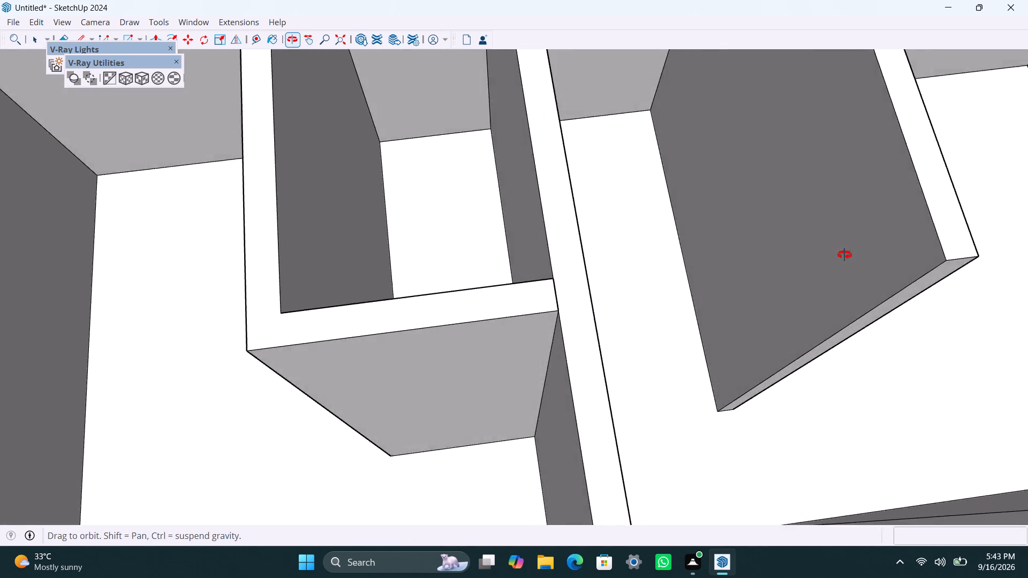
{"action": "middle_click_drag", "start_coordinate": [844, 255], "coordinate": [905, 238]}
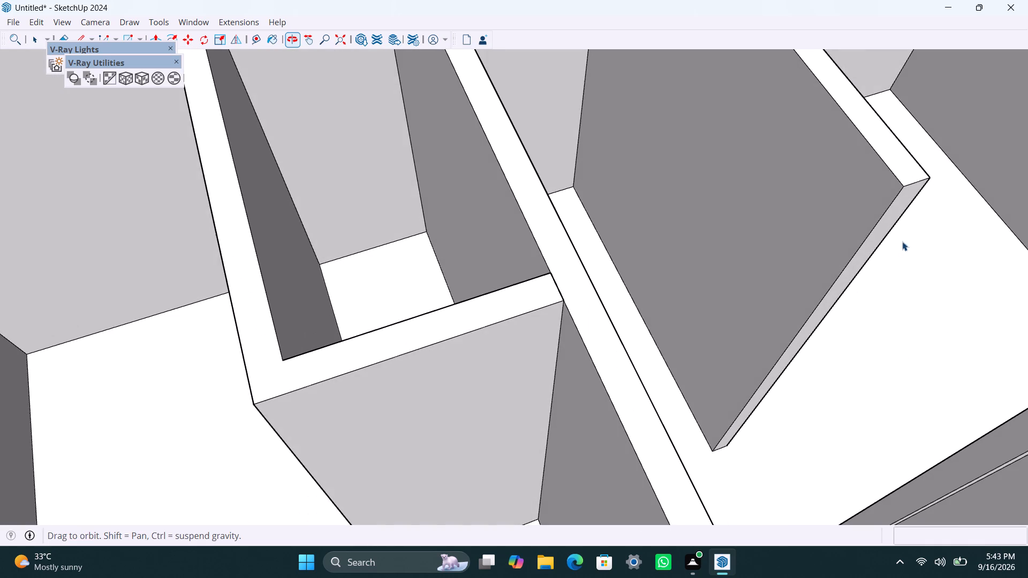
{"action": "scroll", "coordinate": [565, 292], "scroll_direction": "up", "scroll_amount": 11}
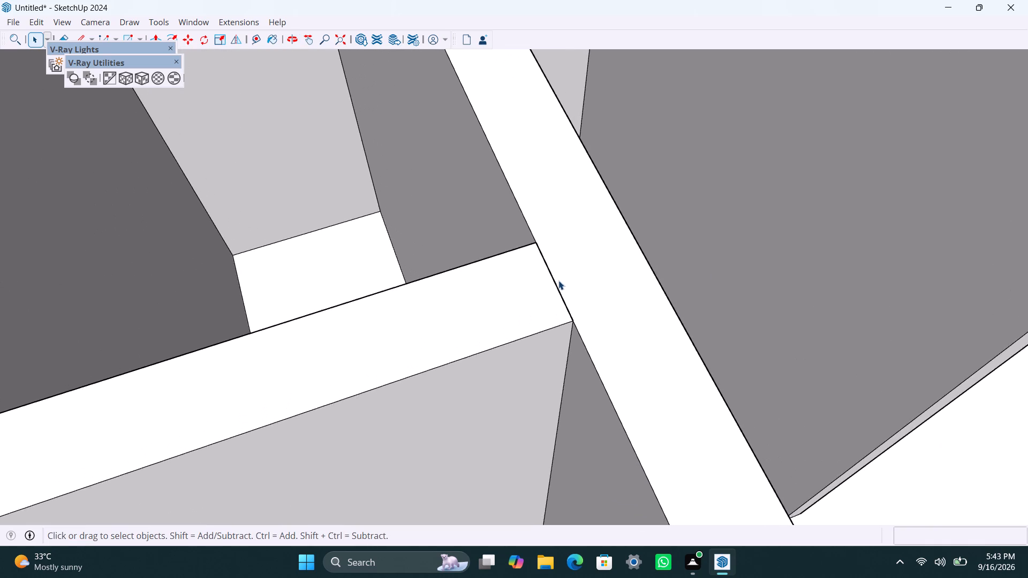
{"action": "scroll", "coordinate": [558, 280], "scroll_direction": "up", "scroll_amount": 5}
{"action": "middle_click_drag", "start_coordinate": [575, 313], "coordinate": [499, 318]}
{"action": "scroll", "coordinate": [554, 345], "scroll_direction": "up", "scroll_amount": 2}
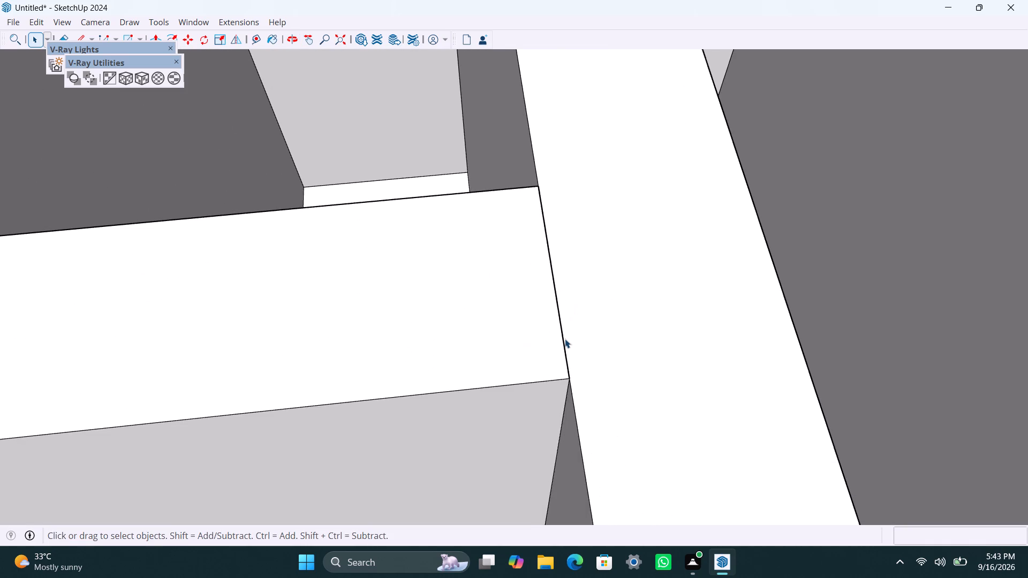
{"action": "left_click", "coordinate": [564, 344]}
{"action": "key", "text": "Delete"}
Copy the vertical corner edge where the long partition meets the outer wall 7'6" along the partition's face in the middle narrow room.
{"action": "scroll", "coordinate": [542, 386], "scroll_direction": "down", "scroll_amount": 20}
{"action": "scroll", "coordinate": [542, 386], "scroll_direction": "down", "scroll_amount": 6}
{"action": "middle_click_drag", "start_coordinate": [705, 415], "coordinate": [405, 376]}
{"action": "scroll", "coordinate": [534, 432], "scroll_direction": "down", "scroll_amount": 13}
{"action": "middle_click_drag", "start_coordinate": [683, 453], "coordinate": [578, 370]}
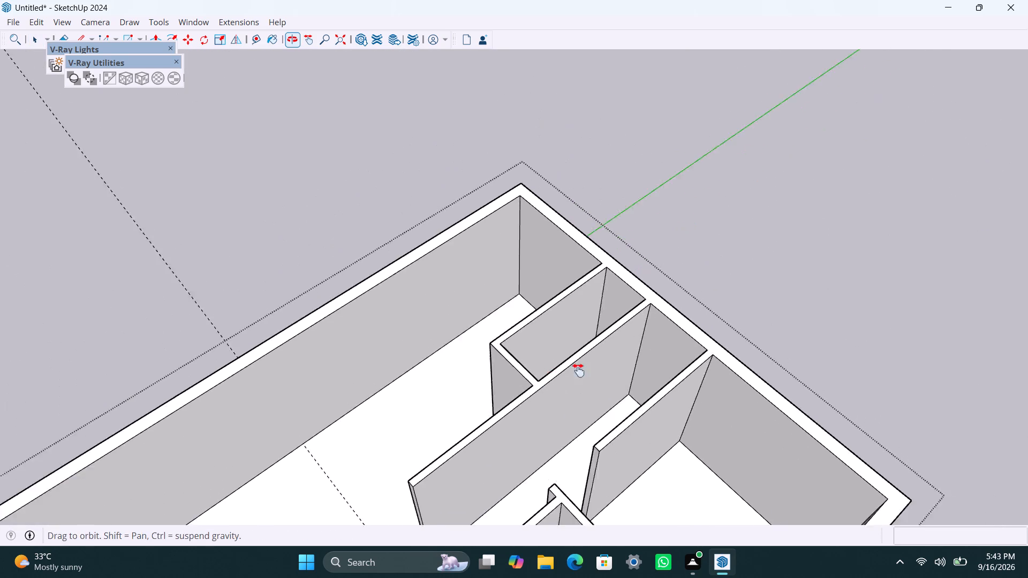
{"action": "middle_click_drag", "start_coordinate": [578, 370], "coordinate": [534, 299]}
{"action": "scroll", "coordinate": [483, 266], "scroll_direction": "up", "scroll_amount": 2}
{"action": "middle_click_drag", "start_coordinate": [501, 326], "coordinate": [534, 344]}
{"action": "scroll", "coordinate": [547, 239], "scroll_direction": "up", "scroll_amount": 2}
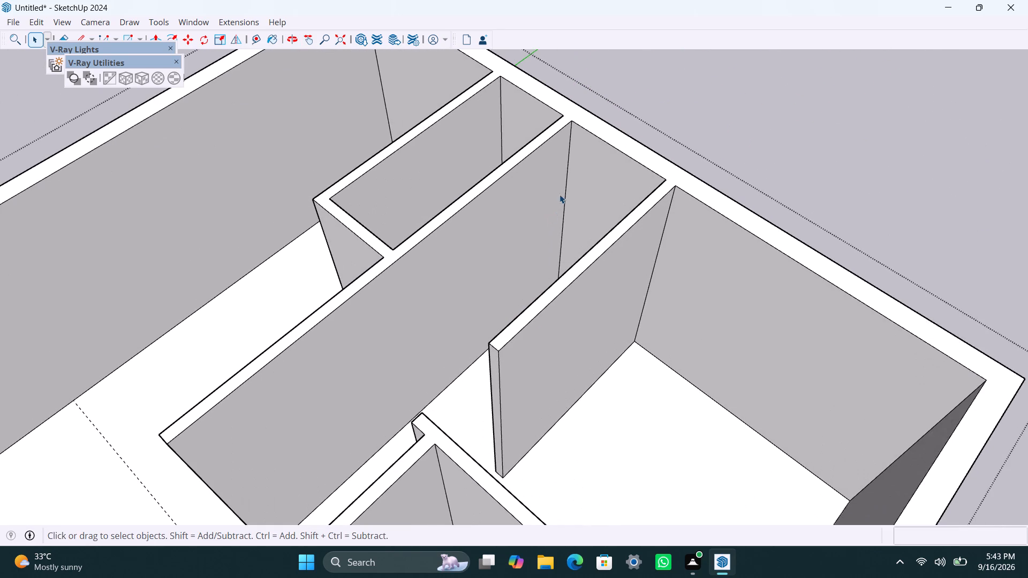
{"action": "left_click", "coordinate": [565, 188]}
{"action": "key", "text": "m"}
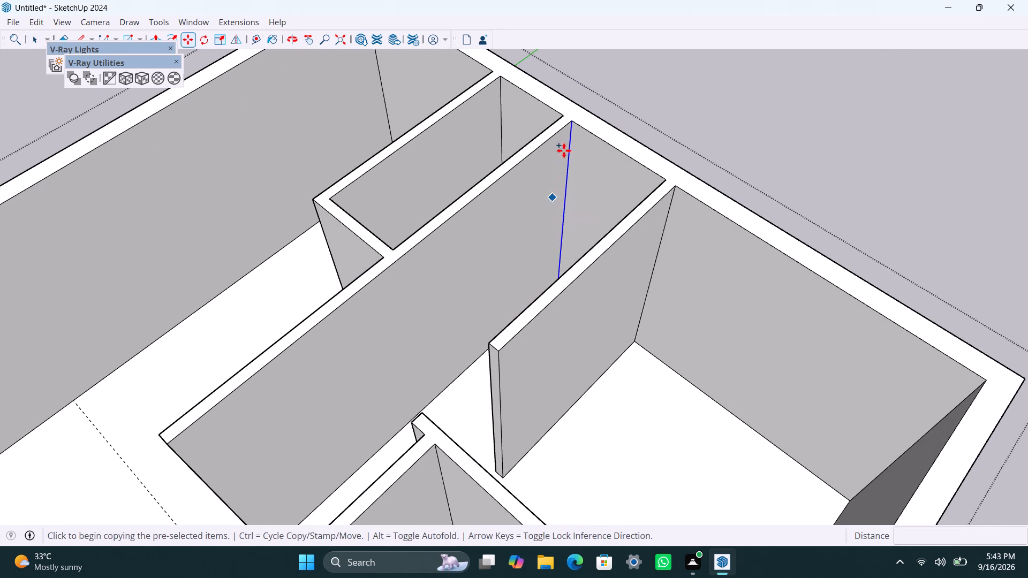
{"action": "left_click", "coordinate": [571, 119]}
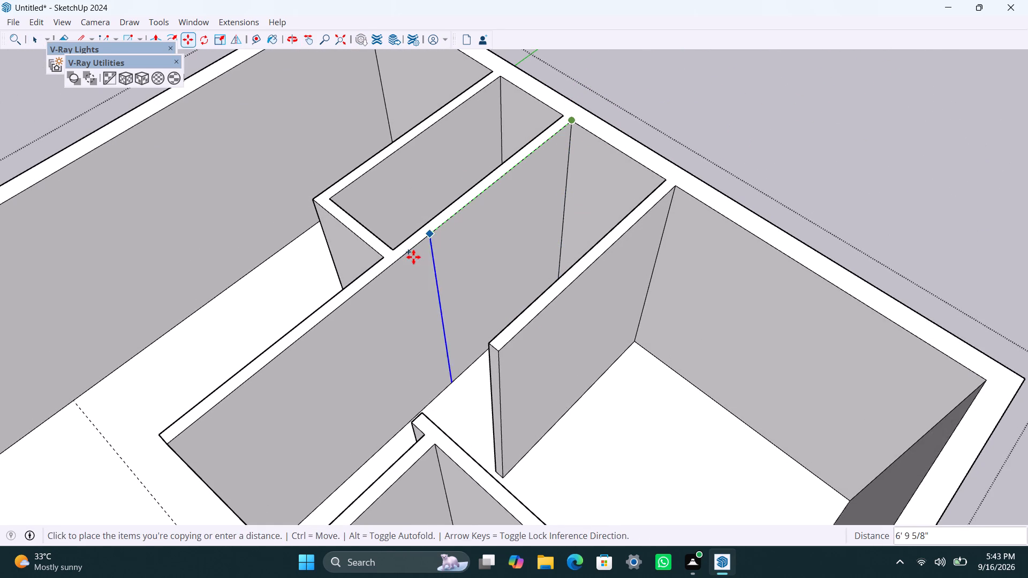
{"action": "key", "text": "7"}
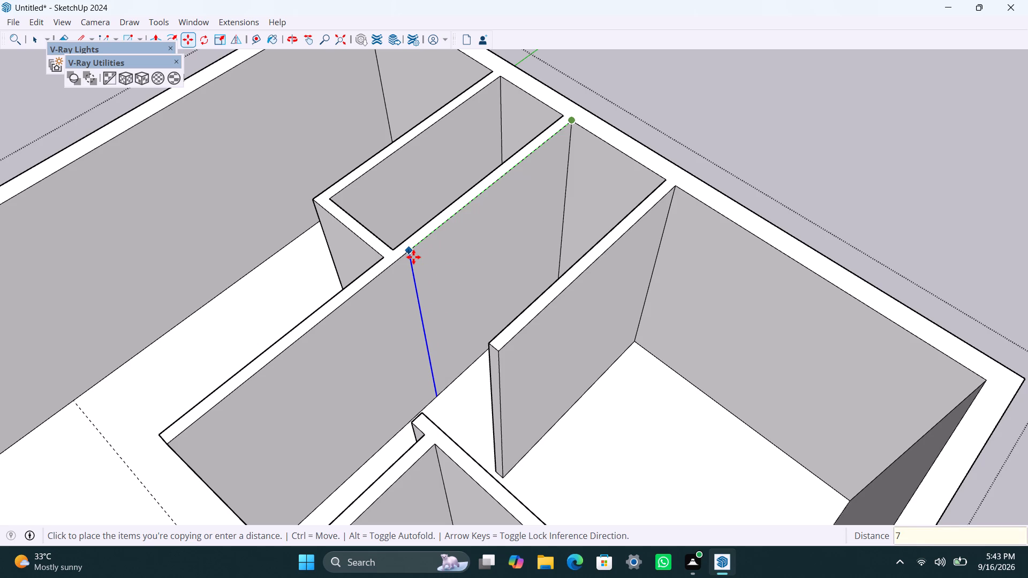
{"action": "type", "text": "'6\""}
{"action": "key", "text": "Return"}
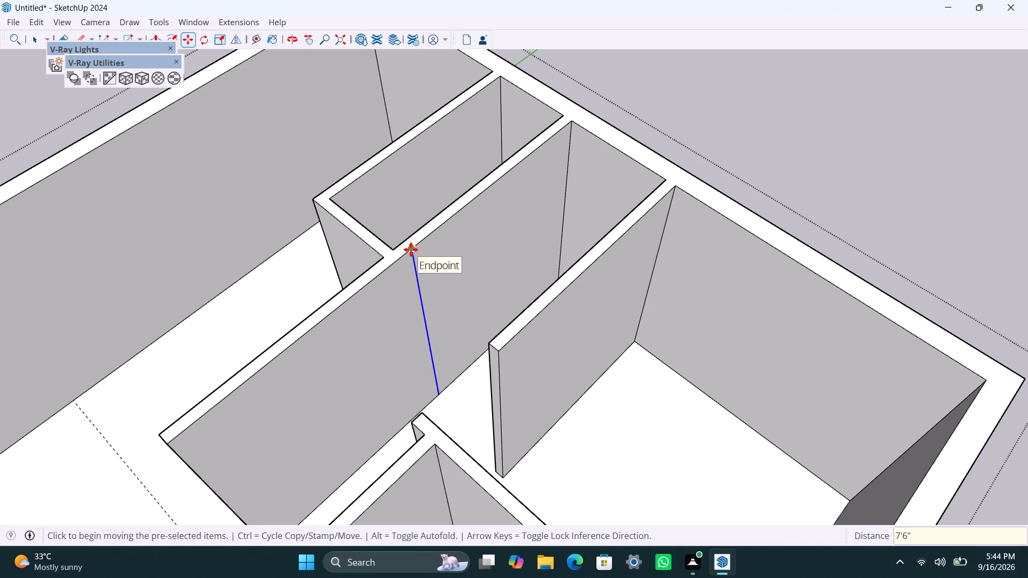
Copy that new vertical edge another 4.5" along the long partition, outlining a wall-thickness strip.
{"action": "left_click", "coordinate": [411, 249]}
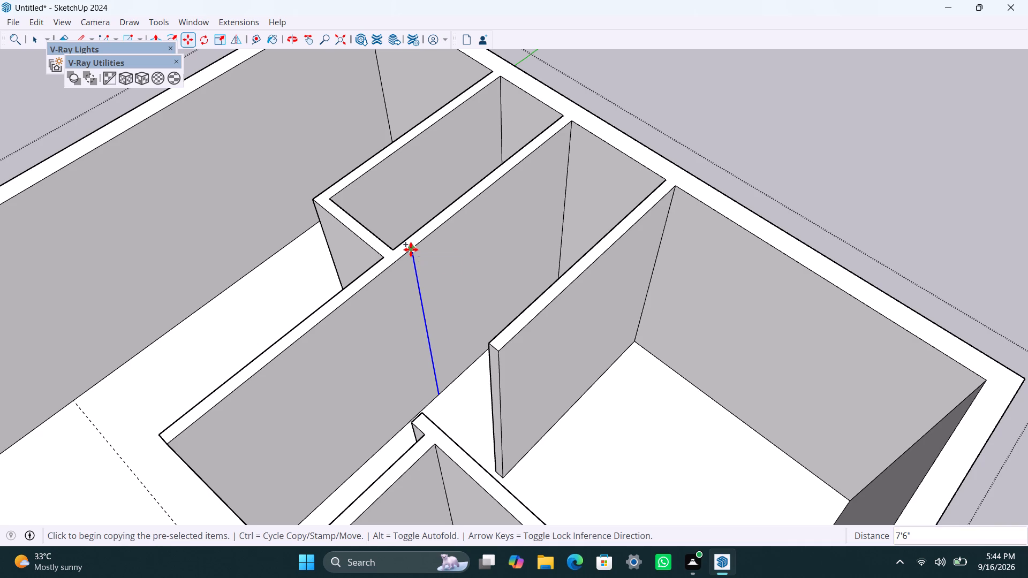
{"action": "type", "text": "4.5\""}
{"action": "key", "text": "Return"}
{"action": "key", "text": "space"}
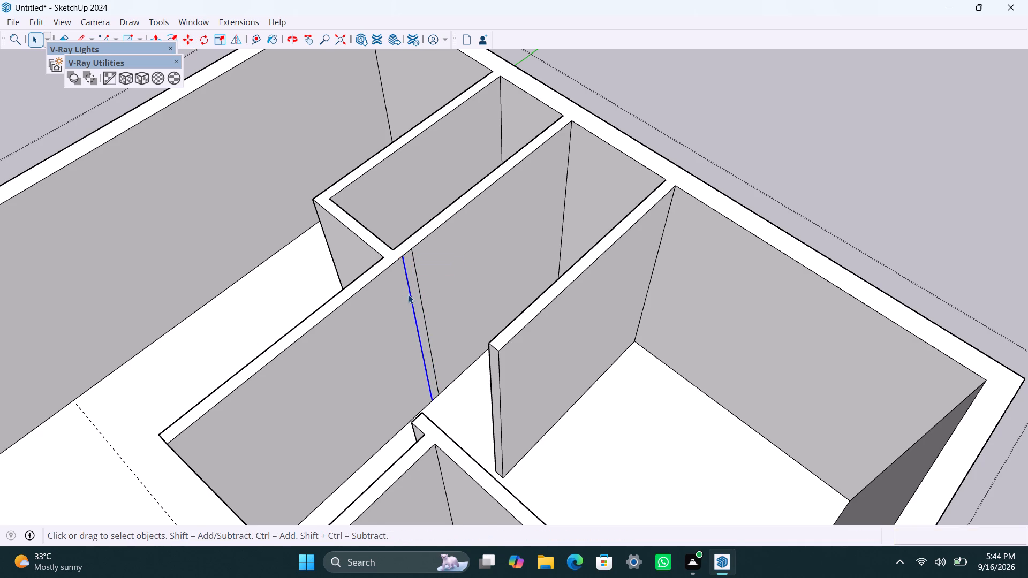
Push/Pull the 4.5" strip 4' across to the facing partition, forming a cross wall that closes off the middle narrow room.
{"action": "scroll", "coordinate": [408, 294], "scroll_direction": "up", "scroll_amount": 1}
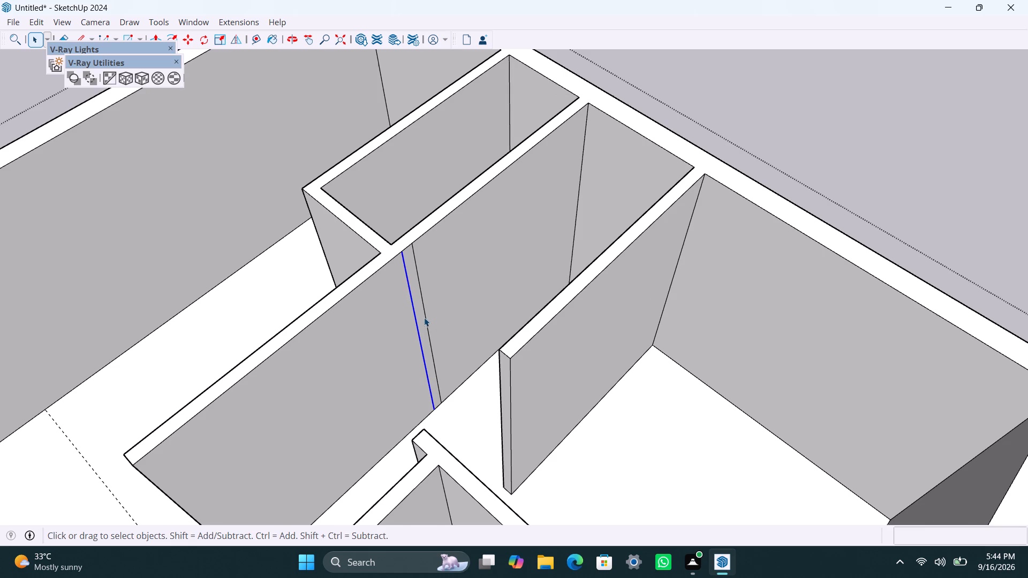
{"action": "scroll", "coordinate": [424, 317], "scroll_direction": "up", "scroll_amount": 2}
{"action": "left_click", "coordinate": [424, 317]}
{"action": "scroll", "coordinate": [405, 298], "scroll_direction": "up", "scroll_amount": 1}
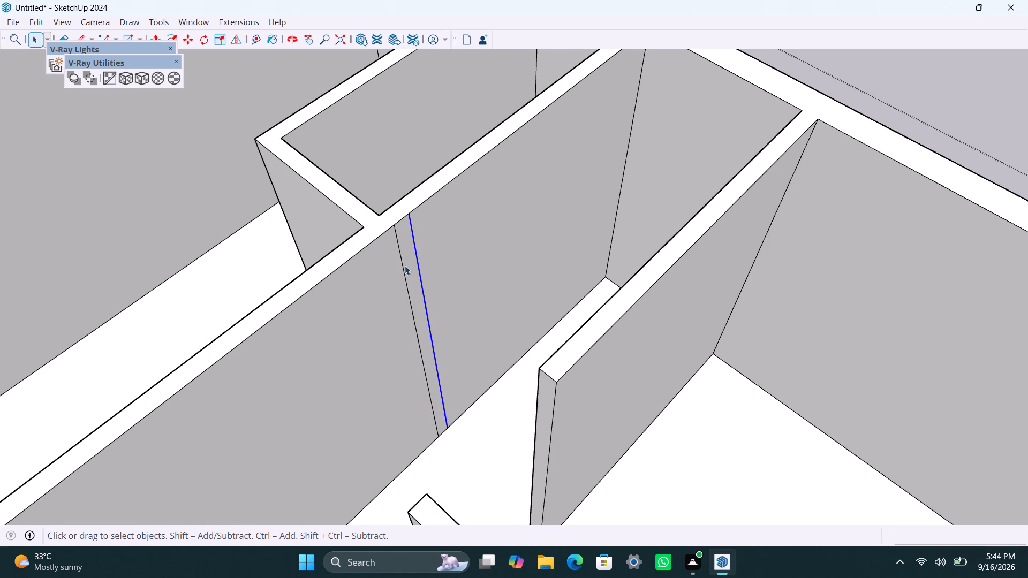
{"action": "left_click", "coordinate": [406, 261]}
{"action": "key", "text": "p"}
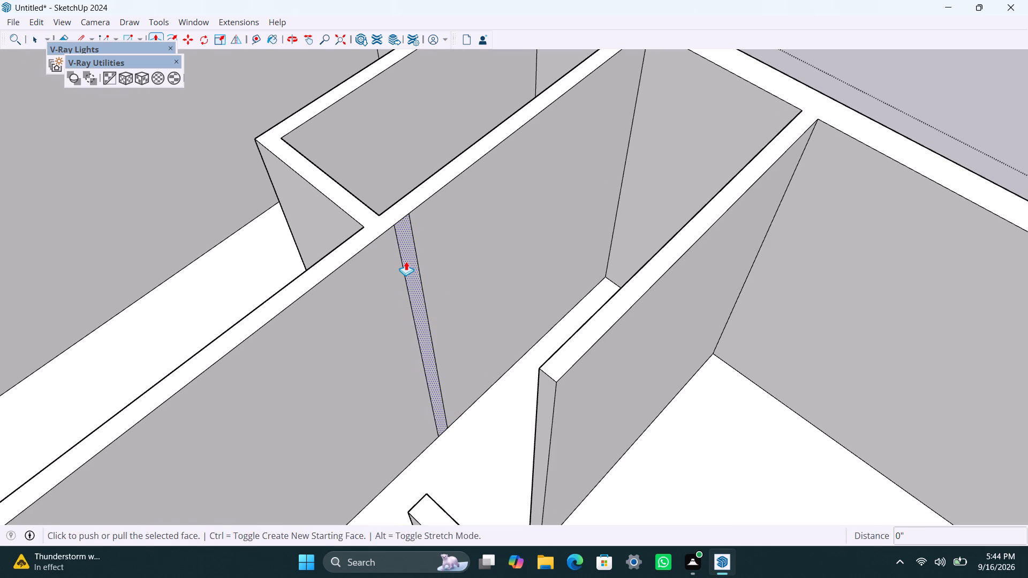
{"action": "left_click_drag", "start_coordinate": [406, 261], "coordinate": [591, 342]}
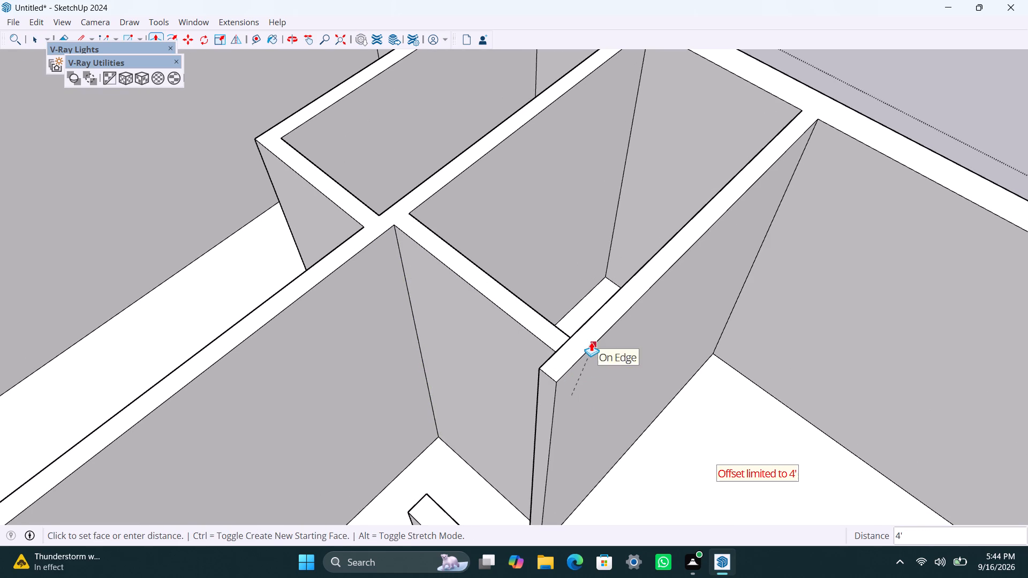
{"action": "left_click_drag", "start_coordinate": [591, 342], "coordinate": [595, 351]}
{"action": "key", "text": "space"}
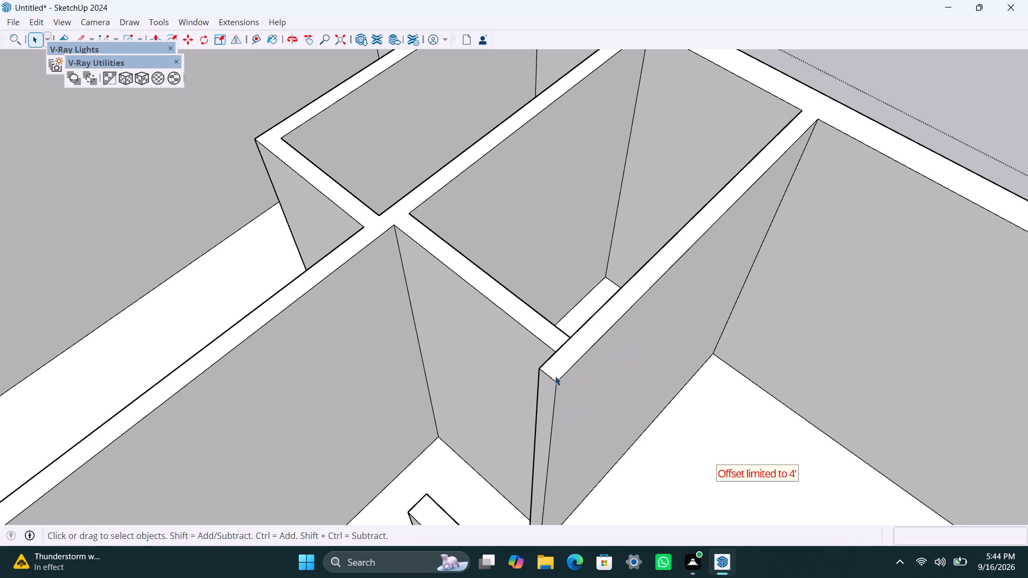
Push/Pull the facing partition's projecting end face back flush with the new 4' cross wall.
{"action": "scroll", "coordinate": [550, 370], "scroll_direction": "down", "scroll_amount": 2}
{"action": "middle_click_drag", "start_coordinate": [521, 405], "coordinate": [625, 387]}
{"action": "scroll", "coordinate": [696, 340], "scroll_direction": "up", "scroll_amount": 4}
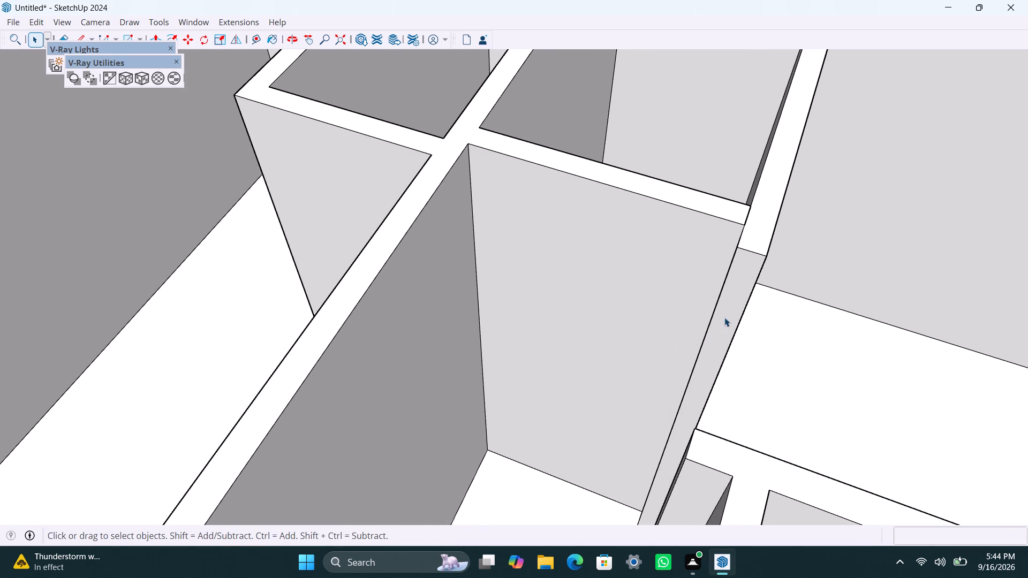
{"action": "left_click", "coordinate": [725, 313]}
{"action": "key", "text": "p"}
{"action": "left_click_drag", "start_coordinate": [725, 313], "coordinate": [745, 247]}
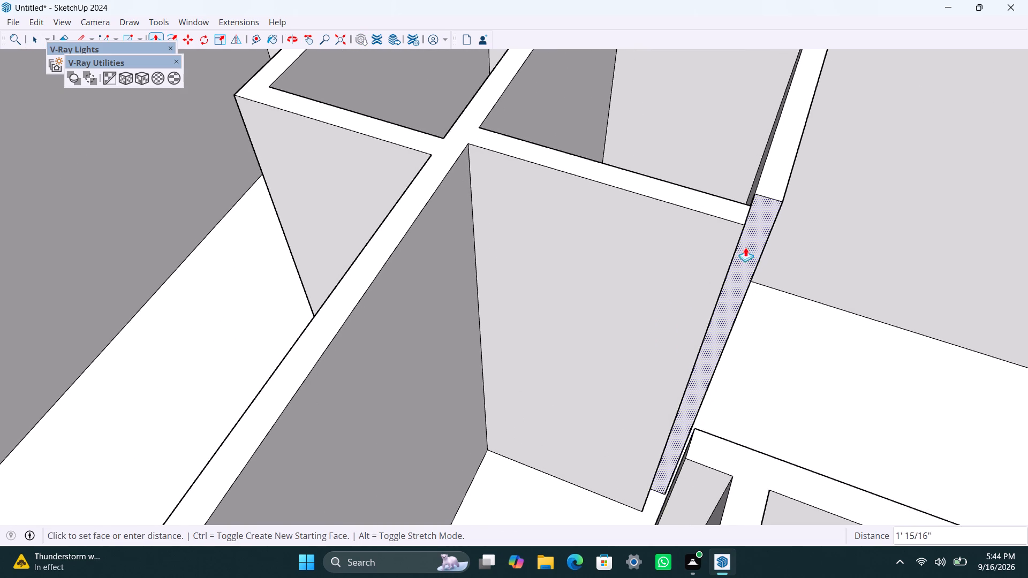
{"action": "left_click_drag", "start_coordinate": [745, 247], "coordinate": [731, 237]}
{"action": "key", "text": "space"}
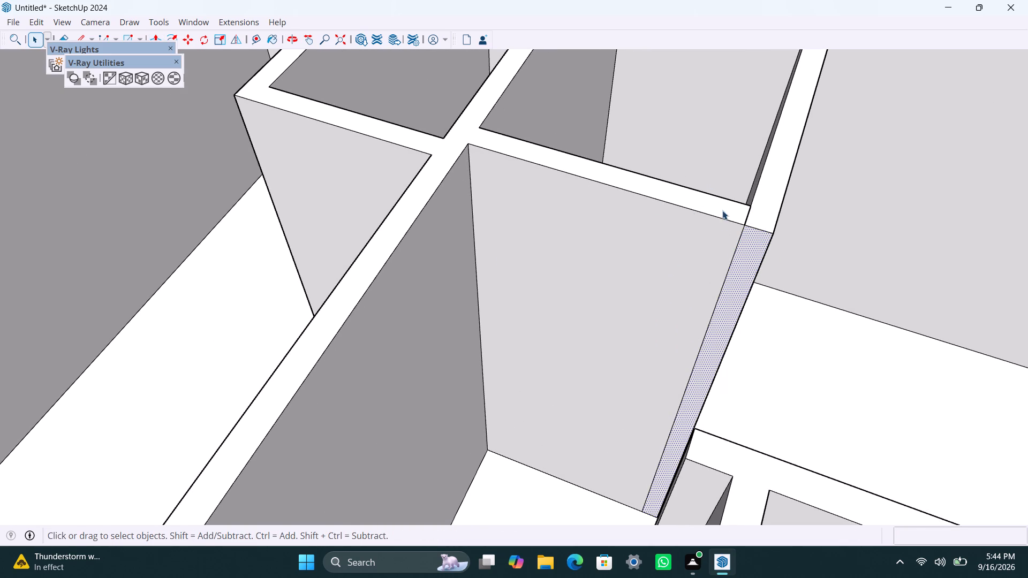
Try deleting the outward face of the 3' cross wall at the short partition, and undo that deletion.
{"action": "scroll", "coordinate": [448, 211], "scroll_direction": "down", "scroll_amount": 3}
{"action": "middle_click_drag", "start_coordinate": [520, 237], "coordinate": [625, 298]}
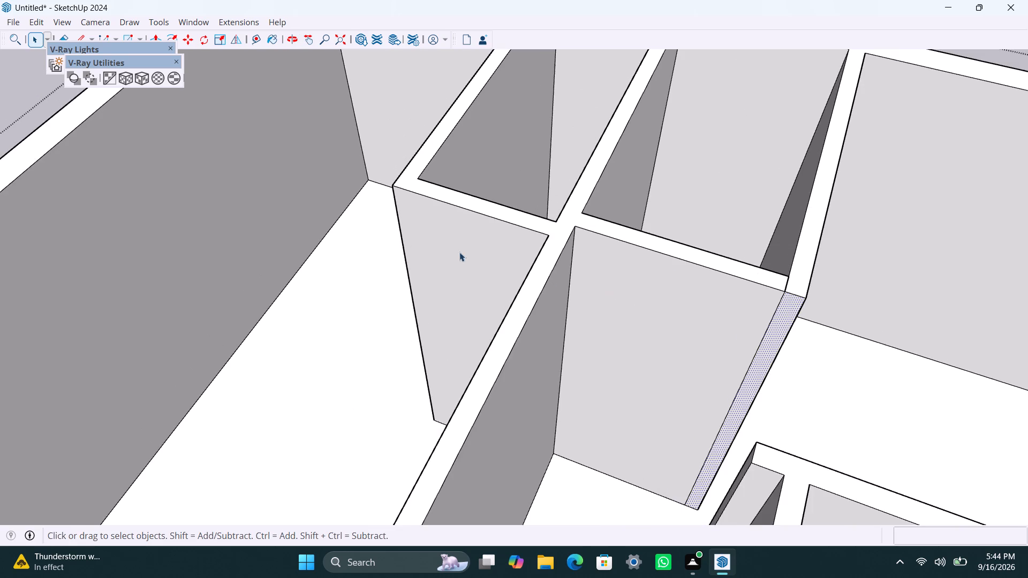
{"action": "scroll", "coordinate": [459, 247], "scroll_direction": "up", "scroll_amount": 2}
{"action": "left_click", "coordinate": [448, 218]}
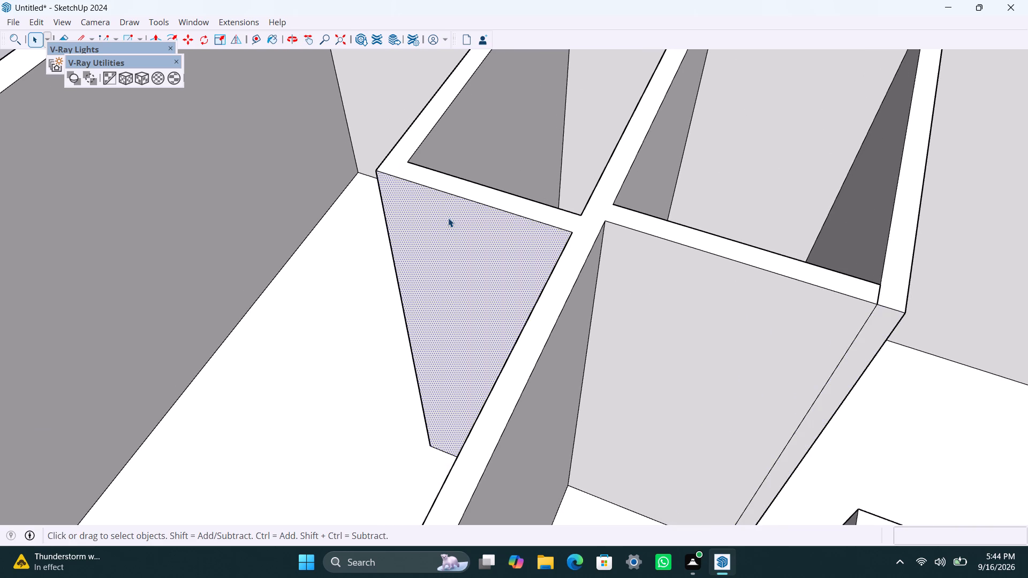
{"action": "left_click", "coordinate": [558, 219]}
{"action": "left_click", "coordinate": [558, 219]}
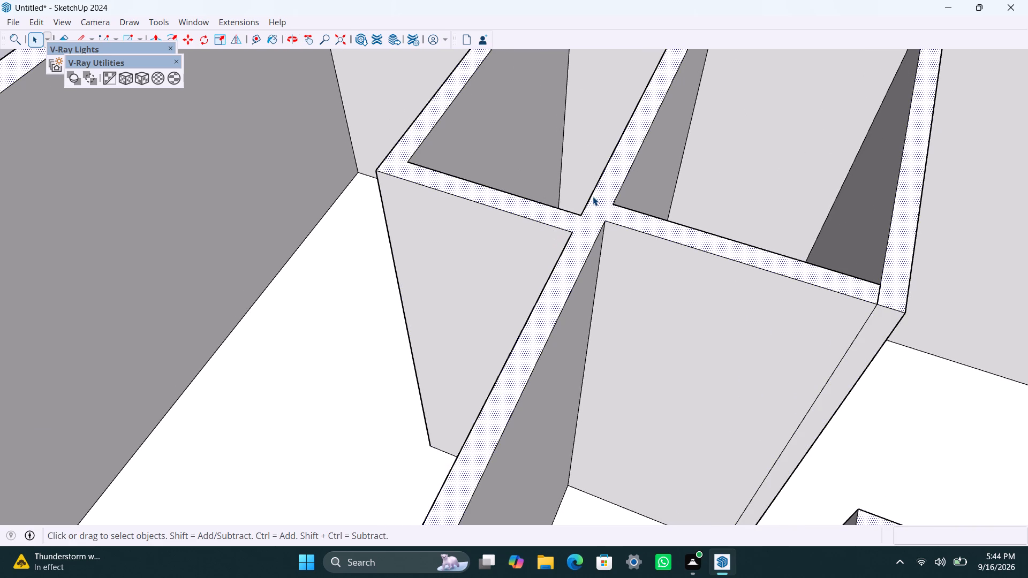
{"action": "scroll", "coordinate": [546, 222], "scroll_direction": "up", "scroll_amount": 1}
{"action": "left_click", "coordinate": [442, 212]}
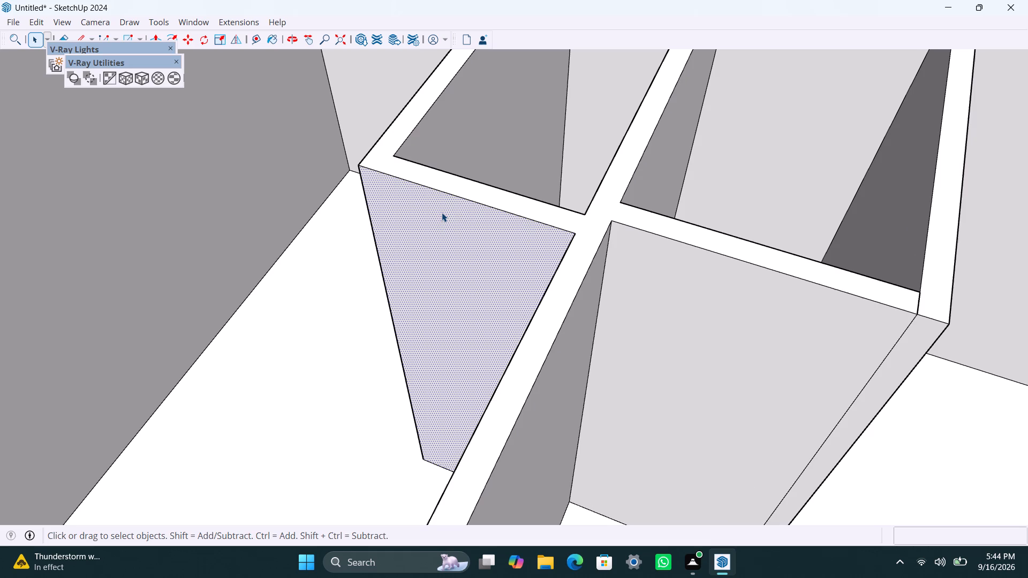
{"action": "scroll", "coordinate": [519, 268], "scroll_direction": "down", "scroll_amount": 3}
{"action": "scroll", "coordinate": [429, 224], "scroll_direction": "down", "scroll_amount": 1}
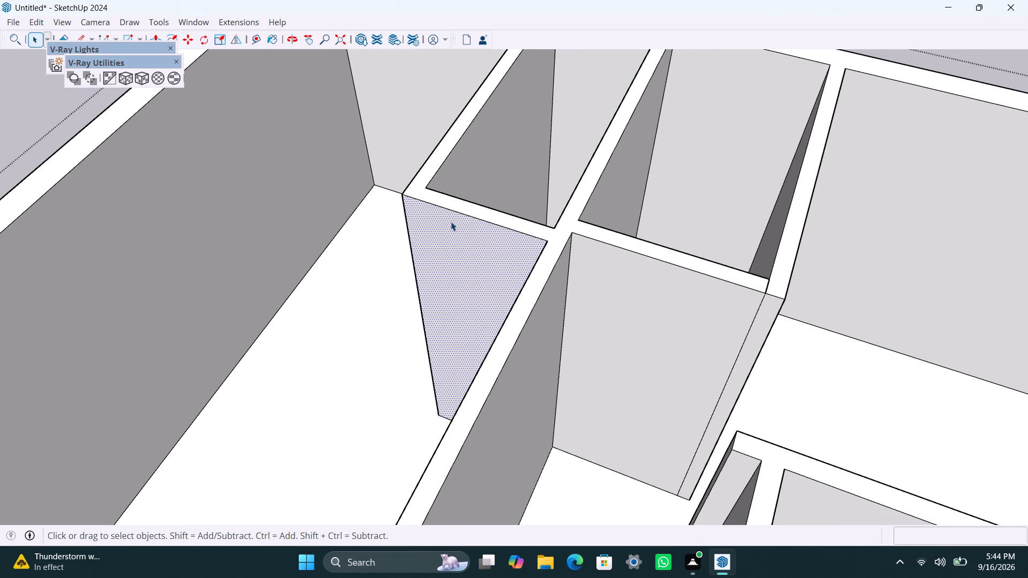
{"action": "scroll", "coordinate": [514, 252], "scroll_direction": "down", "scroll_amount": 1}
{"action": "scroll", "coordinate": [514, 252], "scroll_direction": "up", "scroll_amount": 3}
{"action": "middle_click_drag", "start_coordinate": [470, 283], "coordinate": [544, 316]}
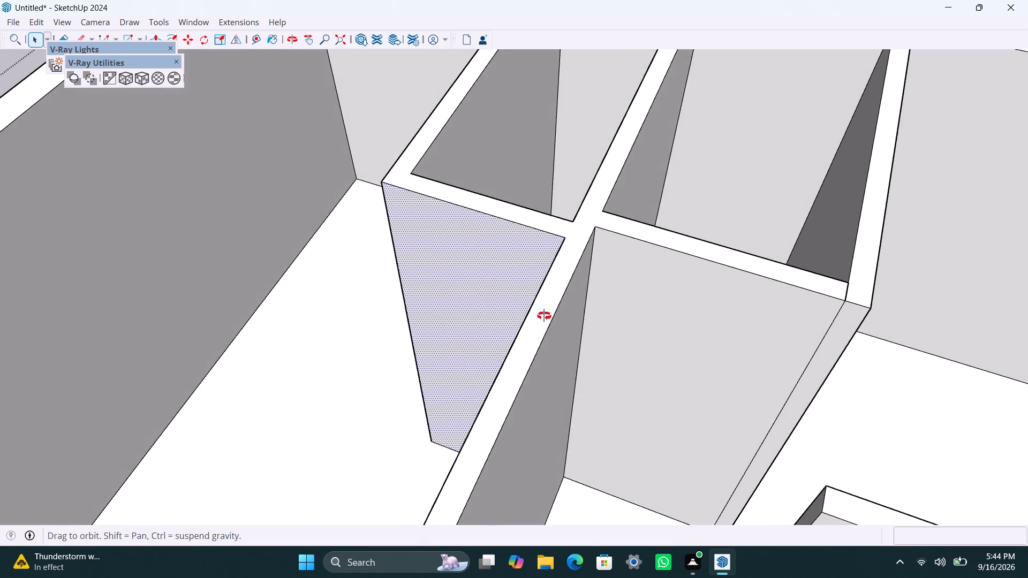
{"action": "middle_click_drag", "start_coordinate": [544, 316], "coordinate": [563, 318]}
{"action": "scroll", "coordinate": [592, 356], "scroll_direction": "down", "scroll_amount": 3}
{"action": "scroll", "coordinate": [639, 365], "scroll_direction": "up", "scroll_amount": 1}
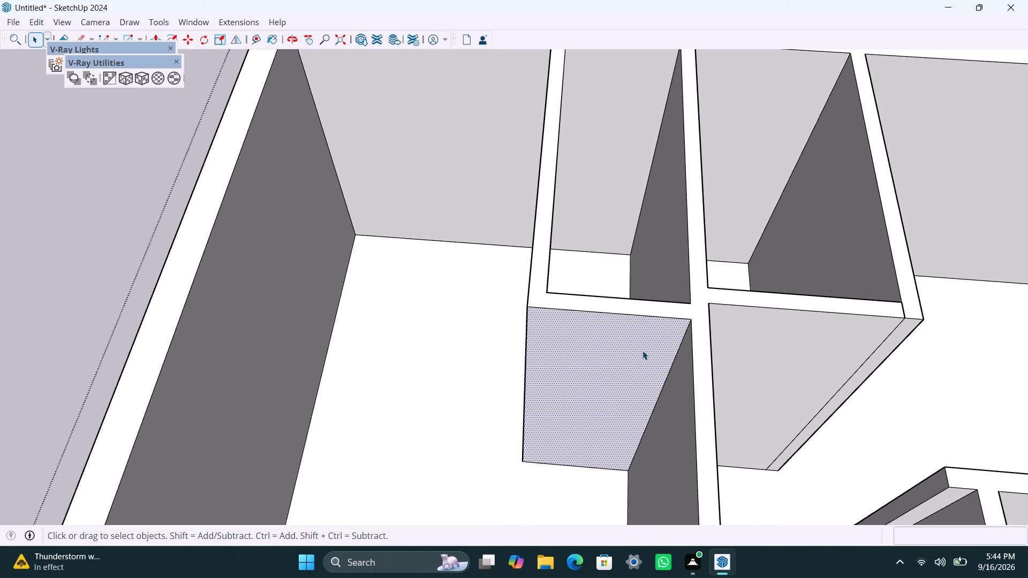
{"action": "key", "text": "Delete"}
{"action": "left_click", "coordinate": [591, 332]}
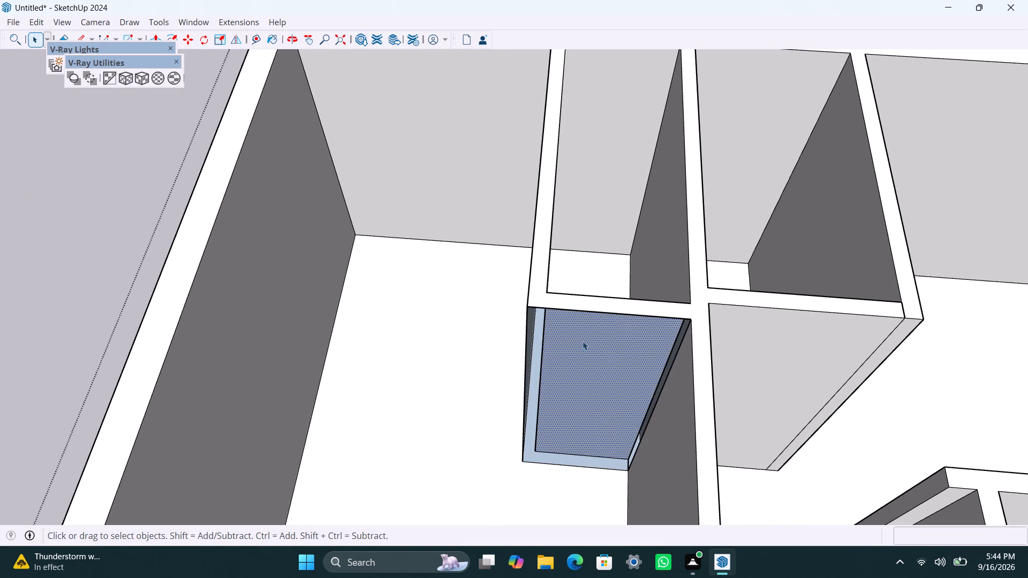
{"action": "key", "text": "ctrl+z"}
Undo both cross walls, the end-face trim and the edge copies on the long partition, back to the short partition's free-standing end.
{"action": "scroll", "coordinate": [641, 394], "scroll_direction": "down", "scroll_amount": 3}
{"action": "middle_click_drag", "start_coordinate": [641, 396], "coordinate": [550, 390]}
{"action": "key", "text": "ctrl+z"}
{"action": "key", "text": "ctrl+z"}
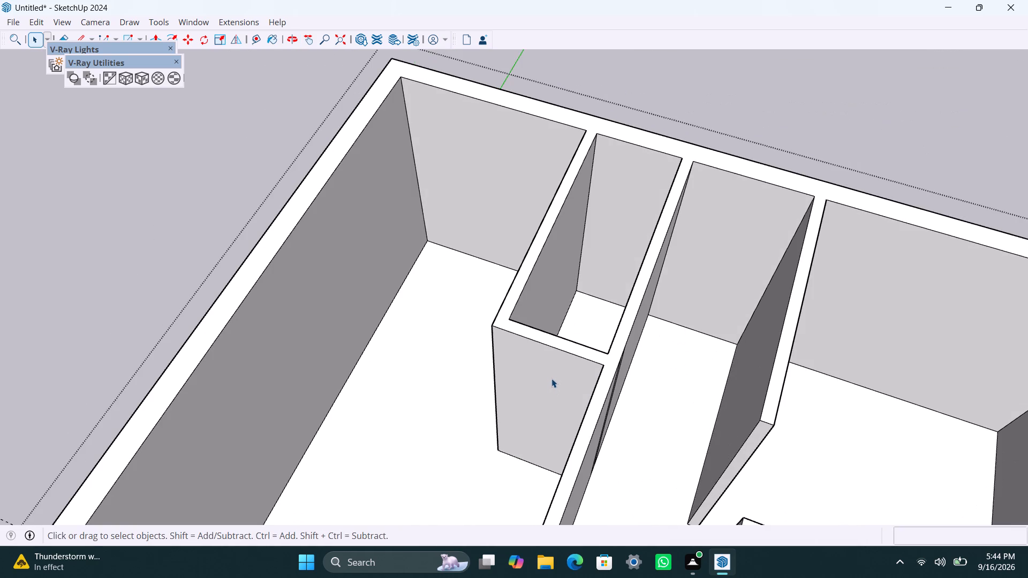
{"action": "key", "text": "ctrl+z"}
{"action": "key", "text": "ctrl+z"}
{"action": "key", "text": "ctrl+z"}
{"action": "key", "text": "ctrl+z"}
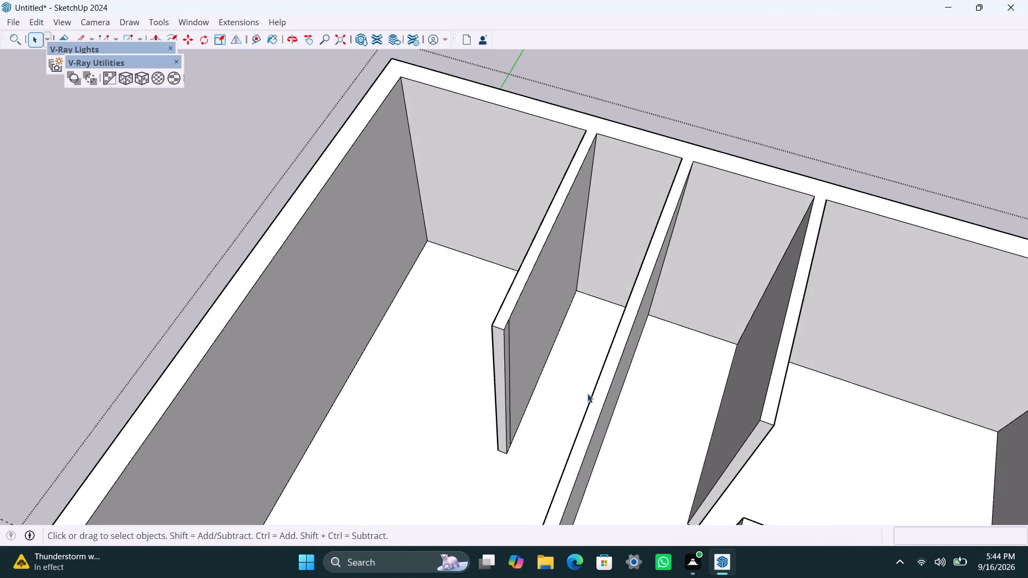
Delete the vertical edge marking the 4.5" strip near the short partition's free end.
{"action": "scroll", "coordinate": [510, 380], "scroll_direction": "up", "scroll_amount": 4}
{"action": "scroll", "coordinate": [492, 383], "scroll_direction": "down", "scroll_amount": 4}
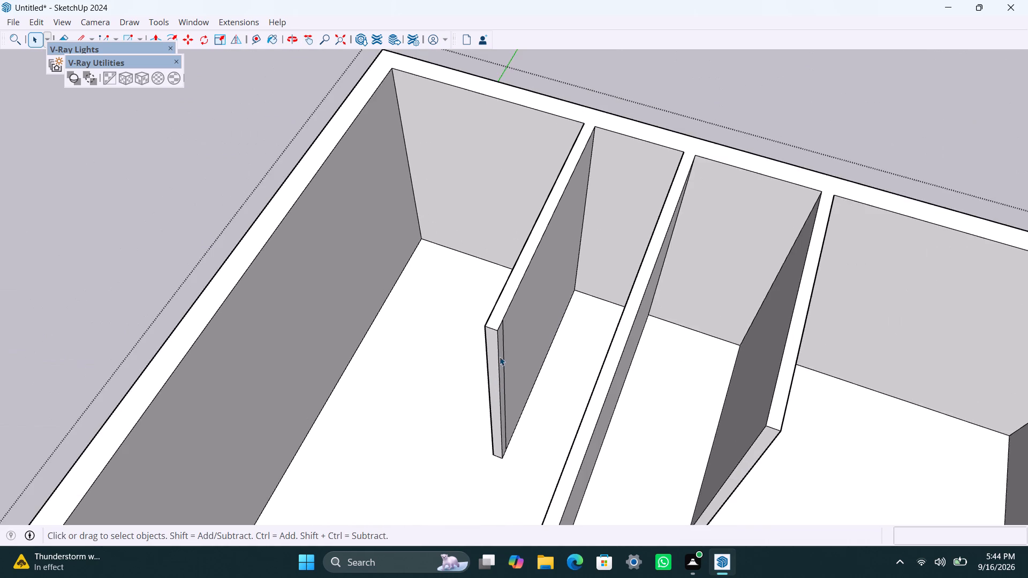
{"action": "scroll", "coordinate": [500, 356], "scroll_direction": "up", "scroll_amount": 2}
{"action": "left_click", "coordinate": [490, 328]}
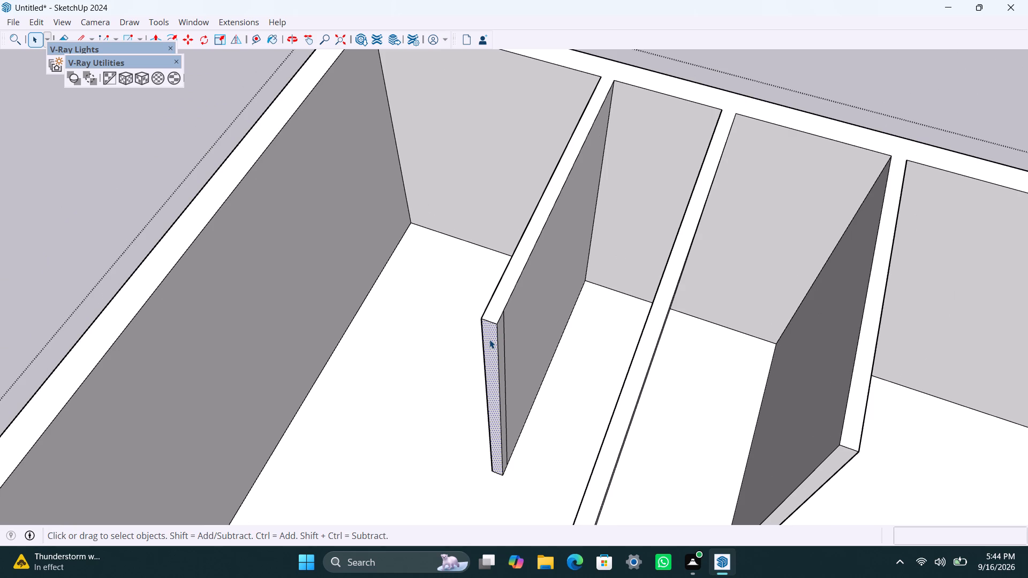
{"action": "scroll", "coordinate": [503, 383], "scroll_direction": "up", "scroll_amount": 4}
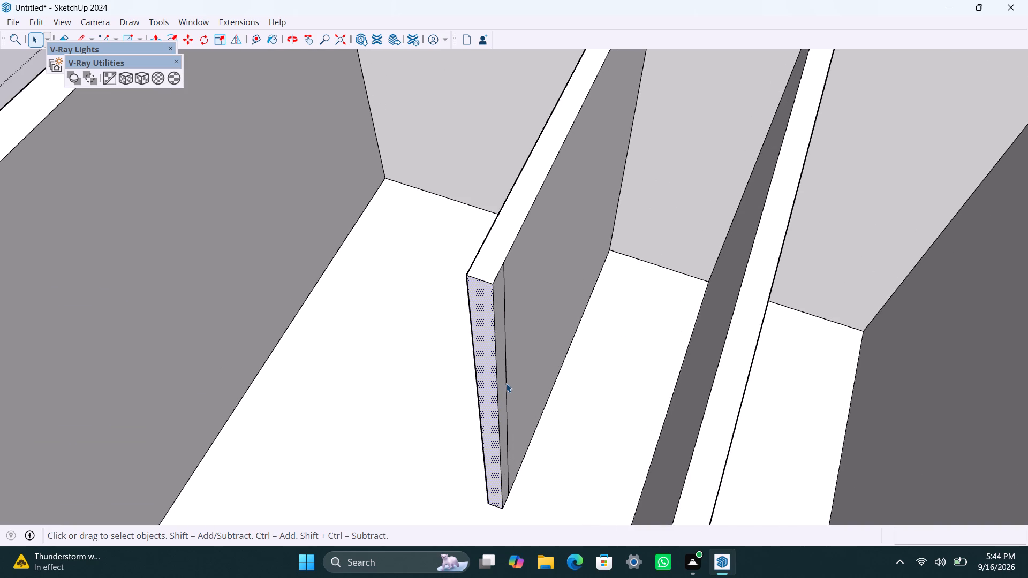
{"action": "left_click", "coordinate": [506, 383]}
{"action": "key", "text": "Delete"}
Push the short partition's free end face back to the outer wall and pull it out again 7'6".
{"action": "left_click", "coordinate": [492, 413]}
{"action": "key", "text": "p"}
{"action": "left_click_drag", "start_coordinate": [491, 414], "coordinate": [643, 181]}
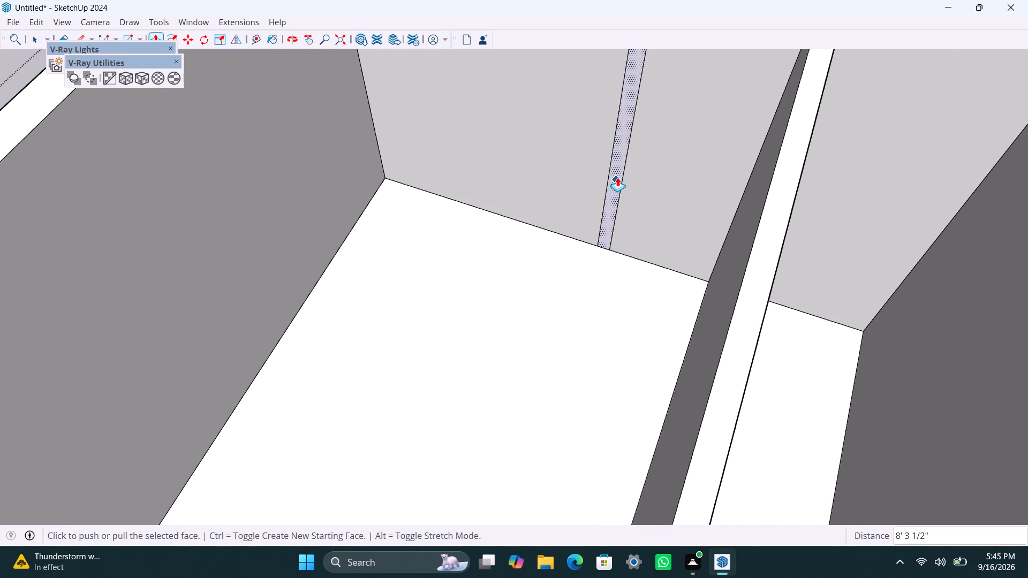
{"action": "left_click", "coordinate": [617, 177]}
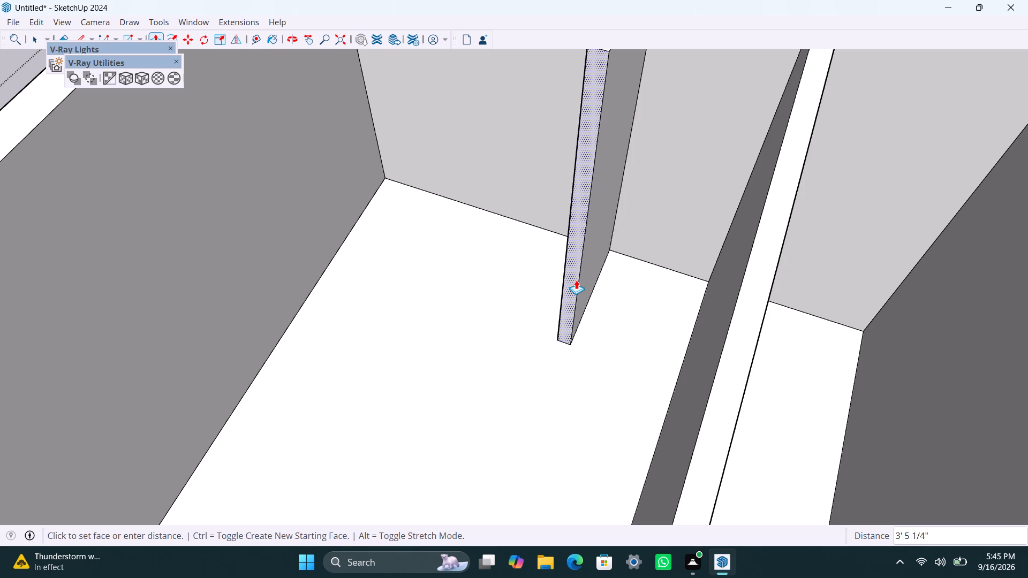
{"action": "type", "text": "7'6\""}
{"action": "key", "text": "Return"}
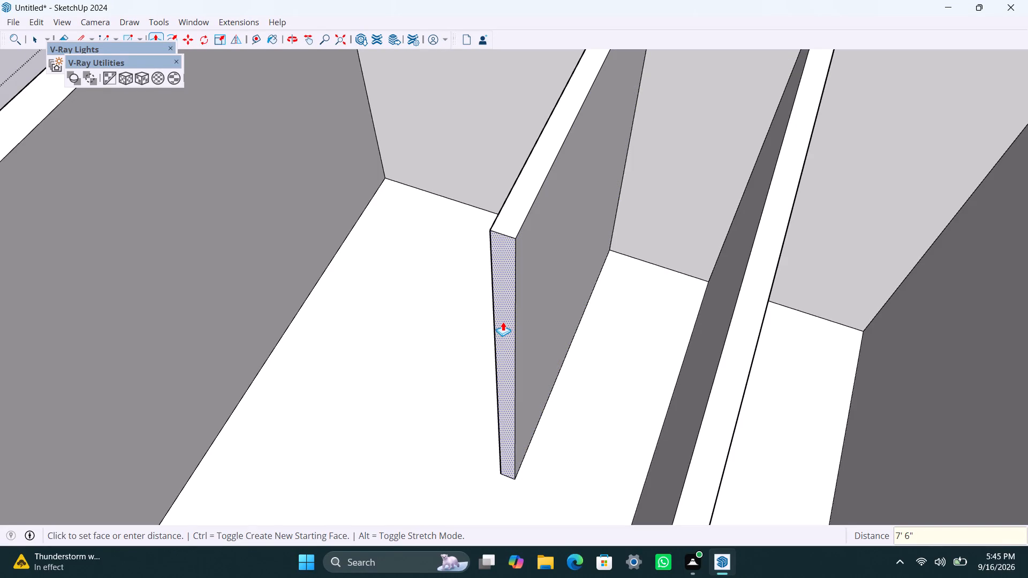
Extend the short partition's free end by a further 4.5".
{"action": "left_click", "coordinate": [503, 322]}
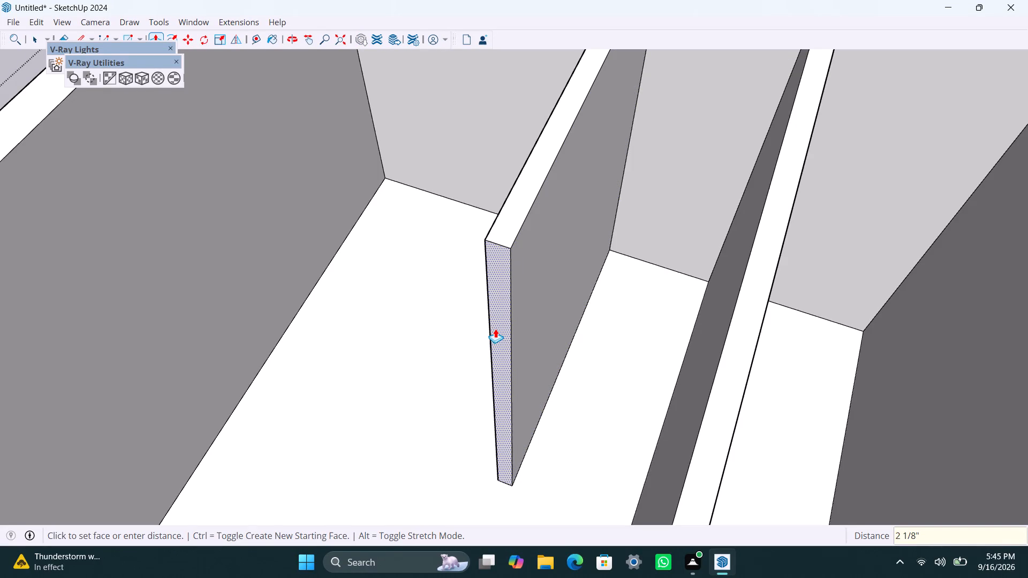
{"action": "type", "text": "4.5\""}
{"action": "key", "text": "Return"}
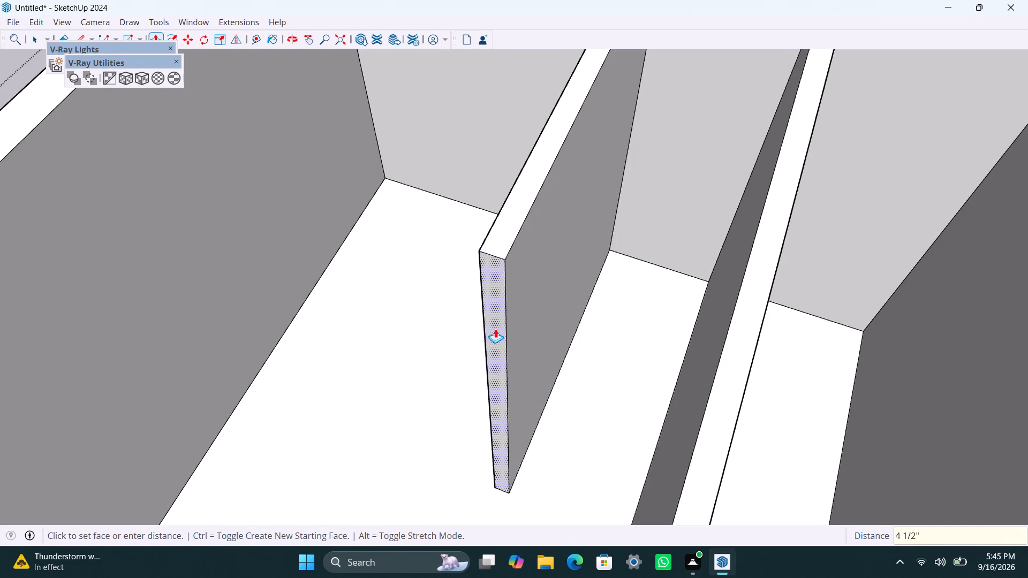
{"action": "key", "text": "space"}
Copy the short partition's vertical end edge 4.5" inward along the face toward the long partition.
{"action": "scroll", "coordinate": [557, 407], "scroll_direction": "down", "scroll_amount": 3}
{"action": "middle_click_drag", "start_coordinate": [557, 409], "coordinate": [522, 397]}
{"action": "scroll", "coordinate": [489, 423], "scroll_direction": "up", "scroll_amount": 3}
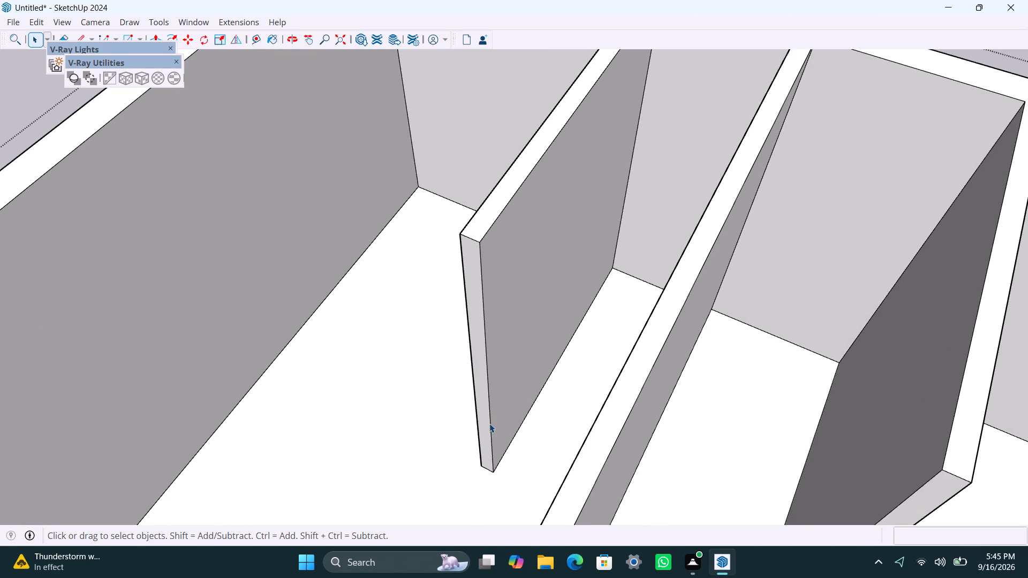
{"action": "left_click", "coordinate": [489, 423]}
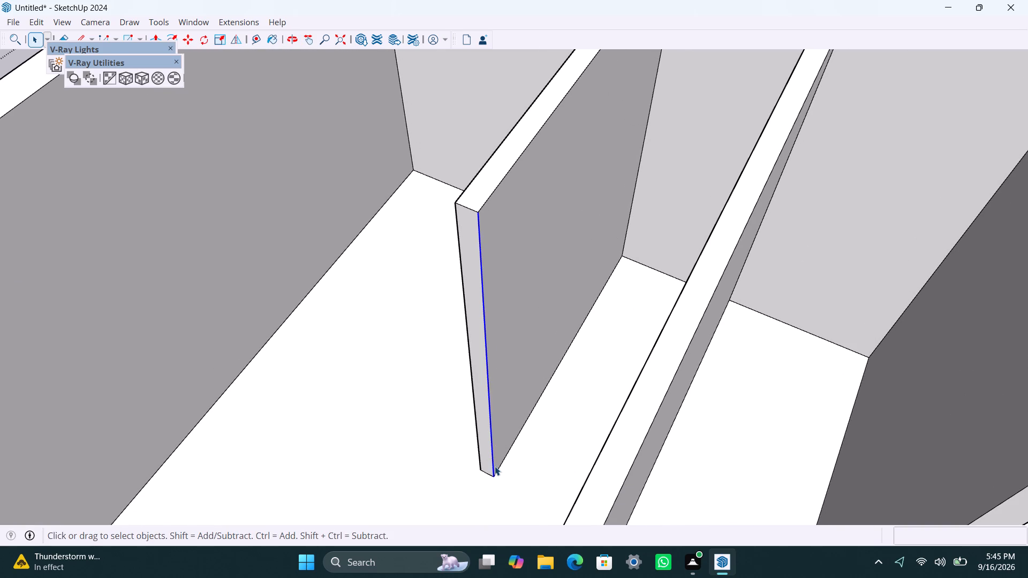
{"action": "key", "text": "m"}
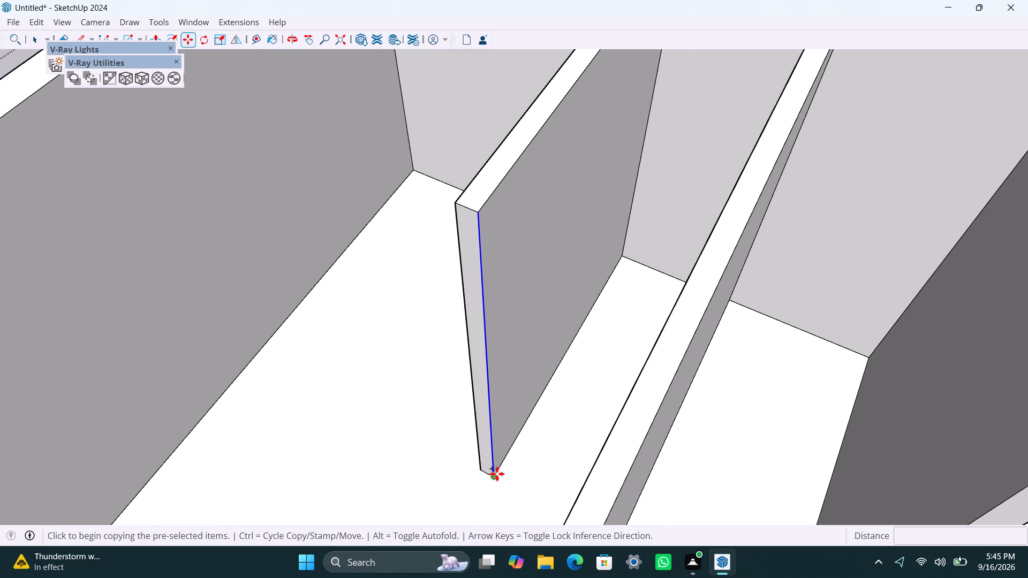
{"action": "left_click", "coordinate": [497, 474]}
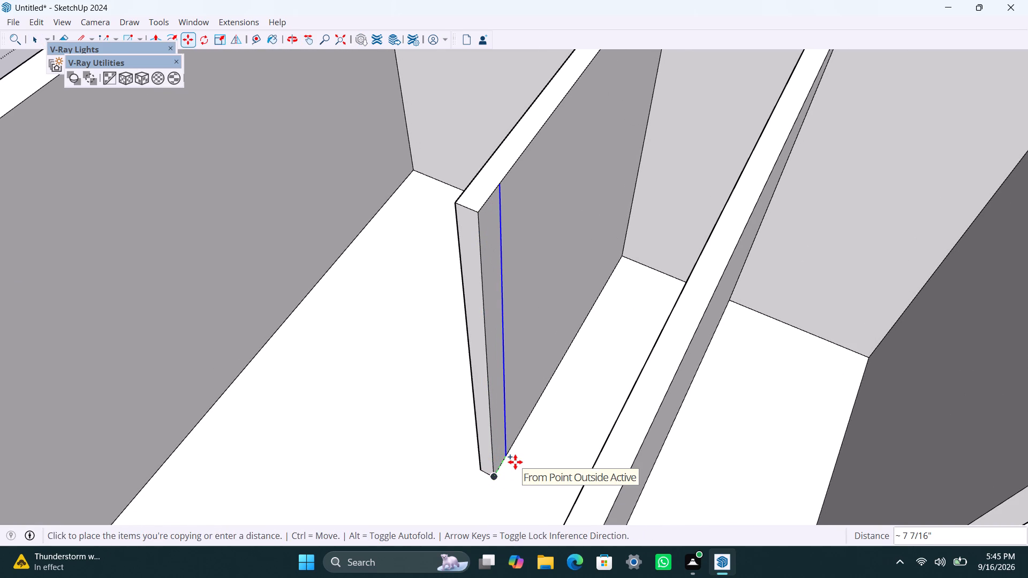
{"action": "type", "text": "4.5\""}
{"action": "key", "text": "Return"}
{"action": "key", "text": "space"}
Push/Pull the 4.5" end strip across to the long partition, forming a cross wall that closes off the narrow room.
{"action": "scroll", "coordinate": [497, 467], "scroll_direction": "up", "scroll_amount": 4}
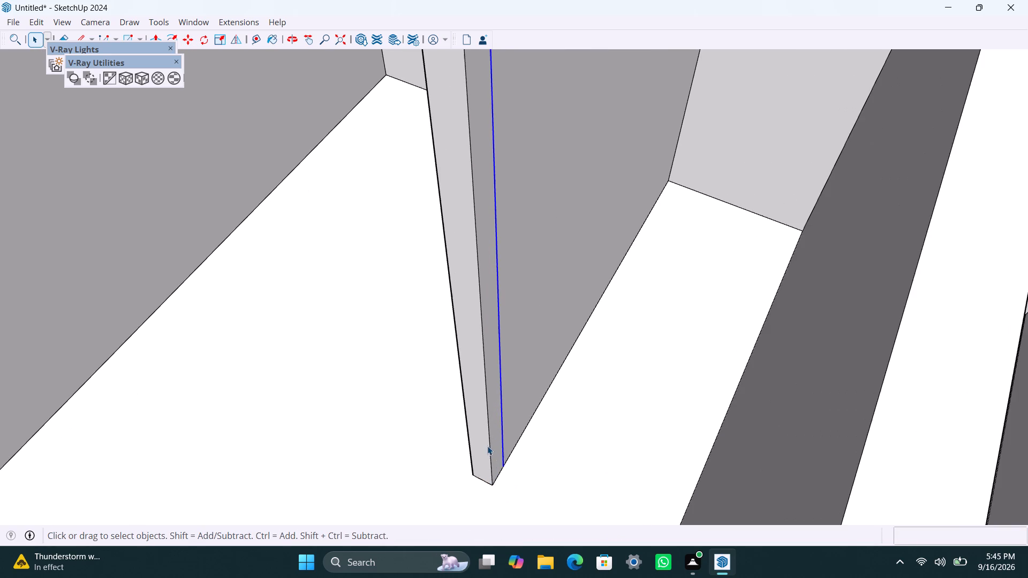
{"action": "left_click", "coordinate": [496, 440]}
{"action": "key", "text": "p"}
{"action": "left_click_drag", "start_coordinate": [496, 440], "coordinate": [644, 473]}
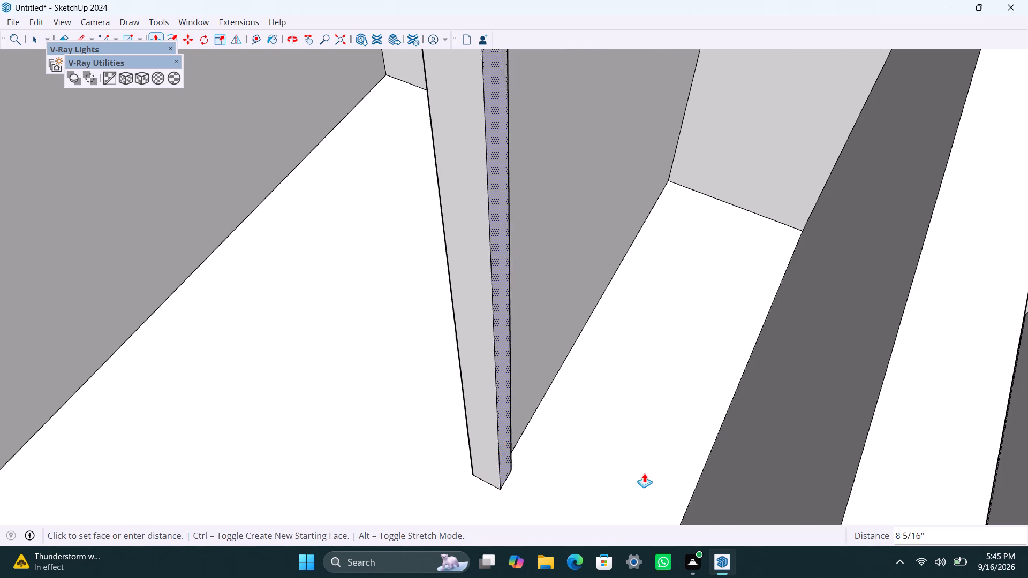
{"action": "left_click_drag", "start_coordinate": [644, 473], "coordinate": [849, 468]}
{"action": "key", "text": "space"}
Delete the seam edge on the wall tops where the cross wall meets the long partition.
{"action": "scroll", "coordinate": [732, 443], "scroll_direction": "down", "scroll_amount": 5}
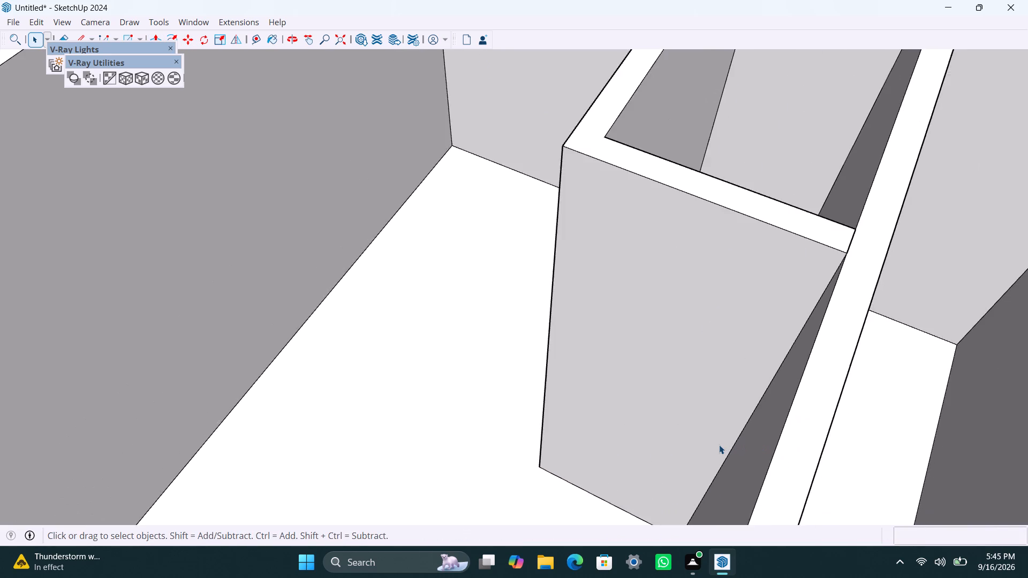
{"action": "scroll", "coordinate": [719, 445], "scroll_direction": "down", "scroll_amount": 5}
{"action": "scroll", "coordinate": [762, 431], "scroll_direction": "down", "scroll_amount": 4}
{"action": "middle_click_drag", "start_coordinate": [758, 439], "coordinate": [692, 412]}
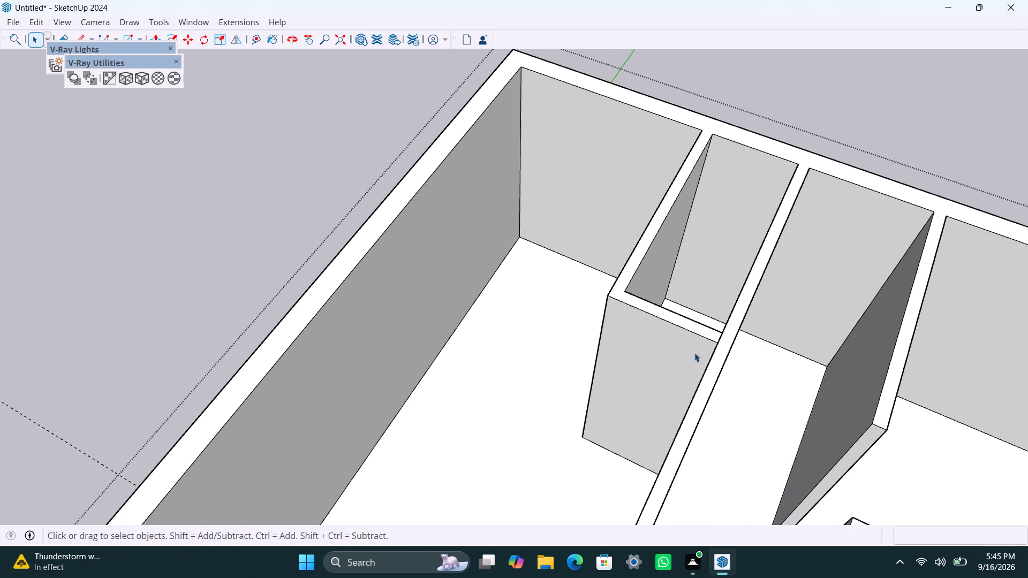
{"action": "scroll", "coordinate": [710, 347], "scroll_direction": "up", "scroll_amount": 9}
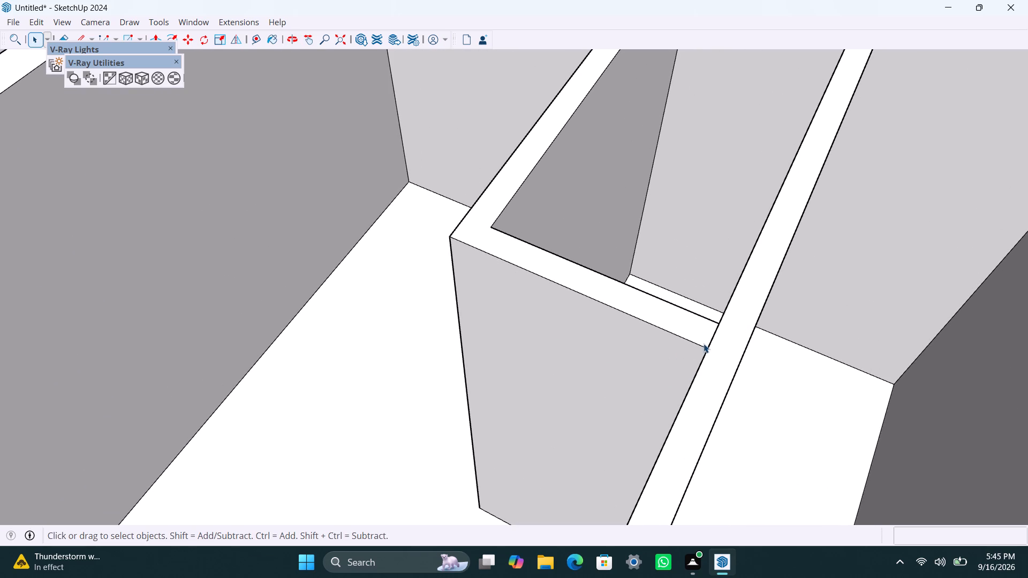
{"action": "left_click", "coordinate": [710, 343]}
{"action": "key", "text": "Delete"}
Copy the vertical corner edge at the outer wall 7'6" along the long partition's opposite face.
{"action": "scroll", "coordinate": [700, 413], "scroll_direction": "down", "scroll_amount": 5}
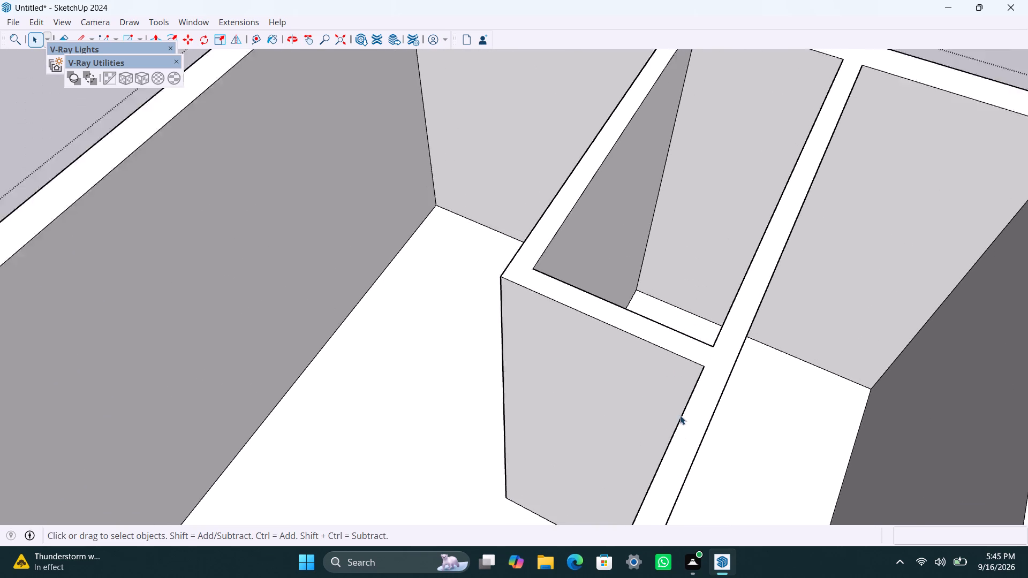
{"action": "scroll", "coordinate": [680, 415], "scroll_direction": "down", "scroll_amount": 10}
{"action": "middle_click_drag", "start_coordinate": [668, 389], "coordinate": [668, 334], "text": "shift"}
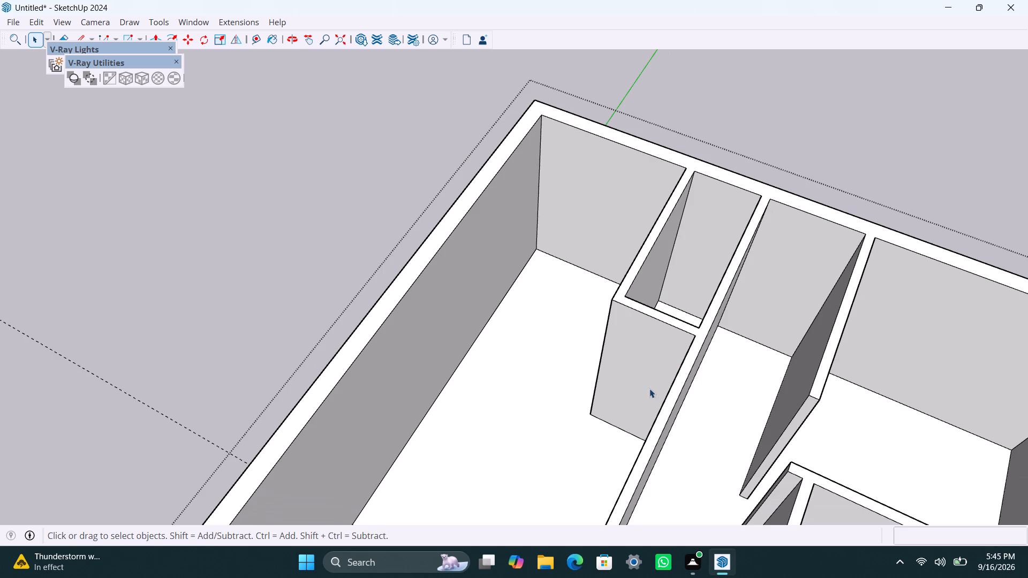
{"action": "middle_click_drag", "start_coordinate": [649, 389], "coordinate": [698, 370]}
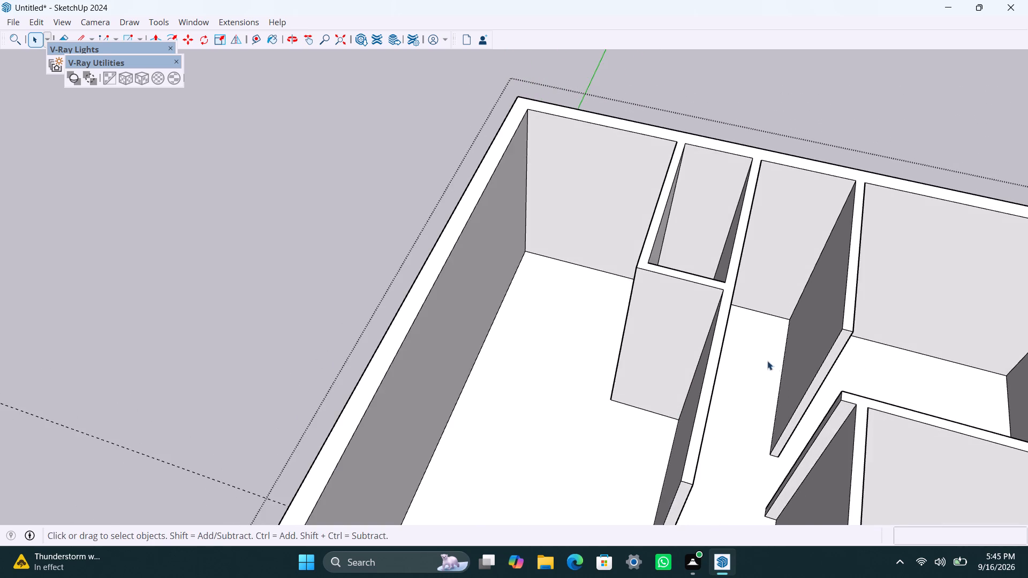
{"action": "scroll", "coordinate": [776, 330], "scroll_direction": "up", "scroll_amount": 2}
{"action": "middle_click_drag", "start_coordinate": [740, 351], "coordinate": [594, 346]}
{"action": "scroll", "coordinate": [670, 294], "scroll_direction": "up", "scroll_amount": 2}
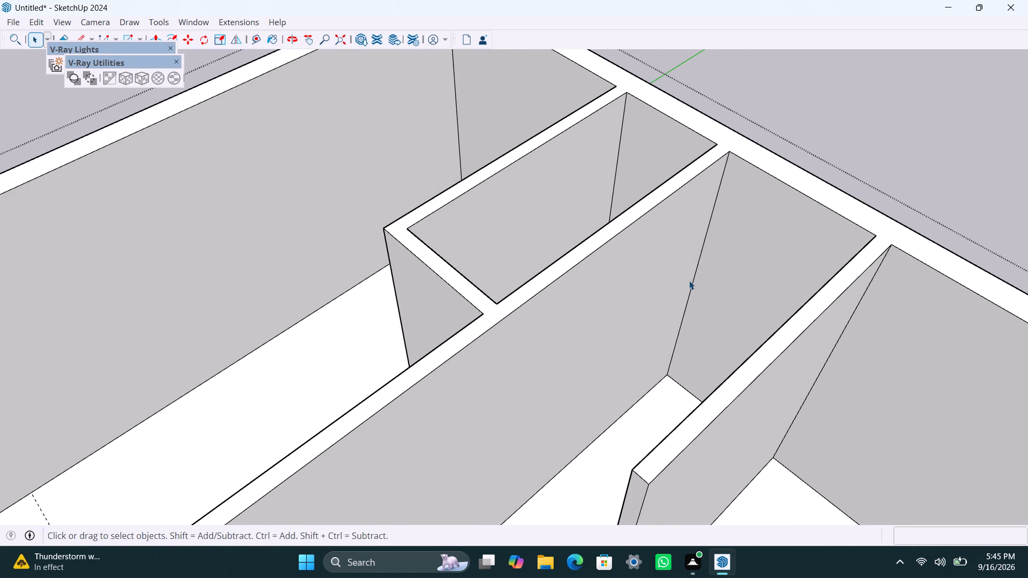
{"action": "left_click", "coordinate": [696, 269]}
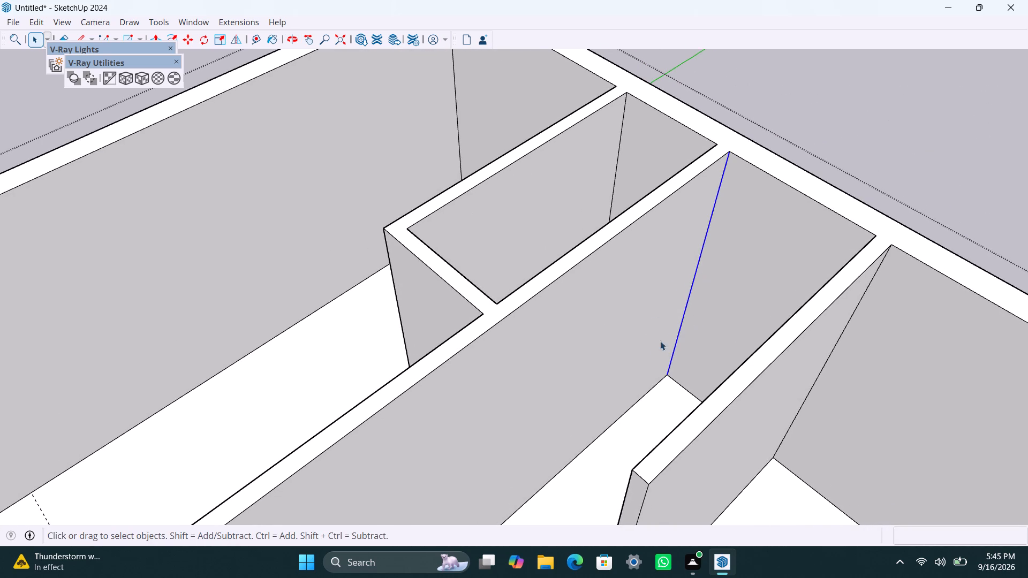
{"action": "key", "text": "m"}
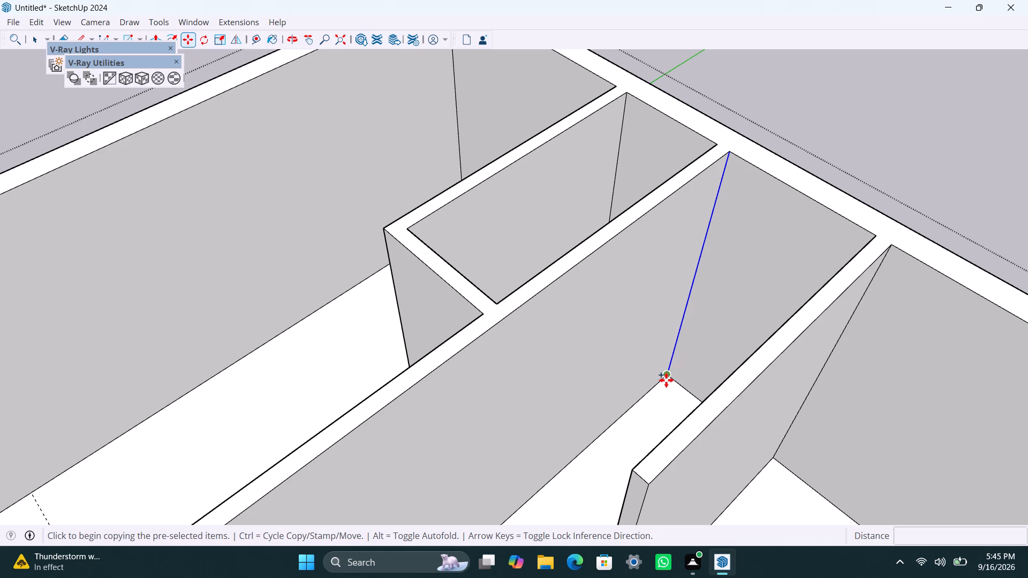
{"action": "left_click", "coordinate": [667, 379]}
{"action": "type", "text": "7'6\""}
{"action": "key", "text": "Return"}
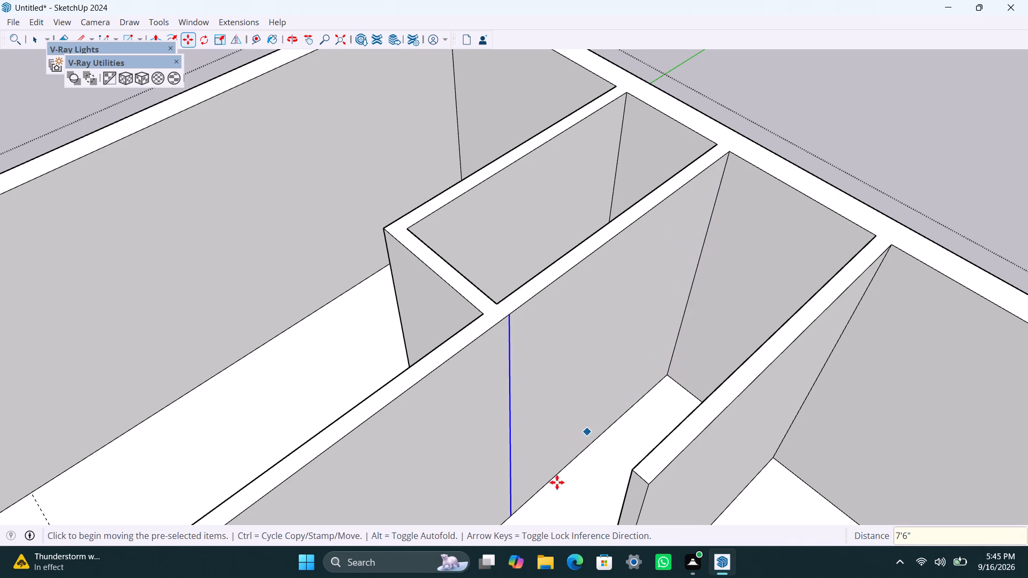
Copy the new vertical edge a further 4.5" along the long partition to outline the cross wall's thickness.
{"action": "left_click", "coordinate": [513, 513]}
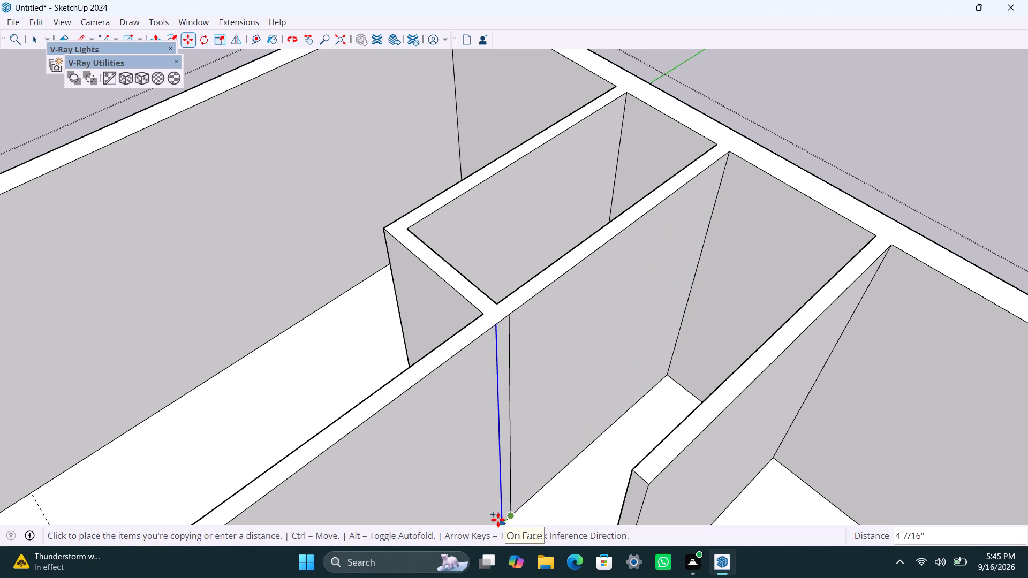
{"action": "type", "text": "4.5\""}
{"action": "key", "text": "Return"}
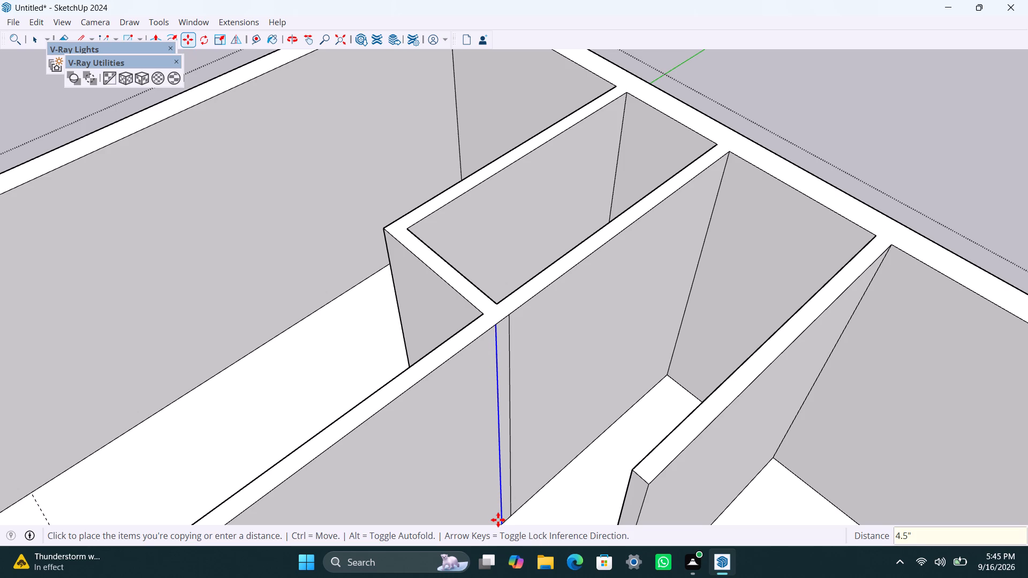
{"action": "key", "text": "space"}
Push/Pull the 4.5" strip on the long partition 4' across to the neighbouring partition, closing off the second small room.
{"action": "scroll", "coordinate": [528, 439], "scroll_direction": "down", "scroll_amount": 3}
{"action": "middle_click_drag", "start_coordinate": [536, 436], "coordinate": [524, 382], "text": "shift"}
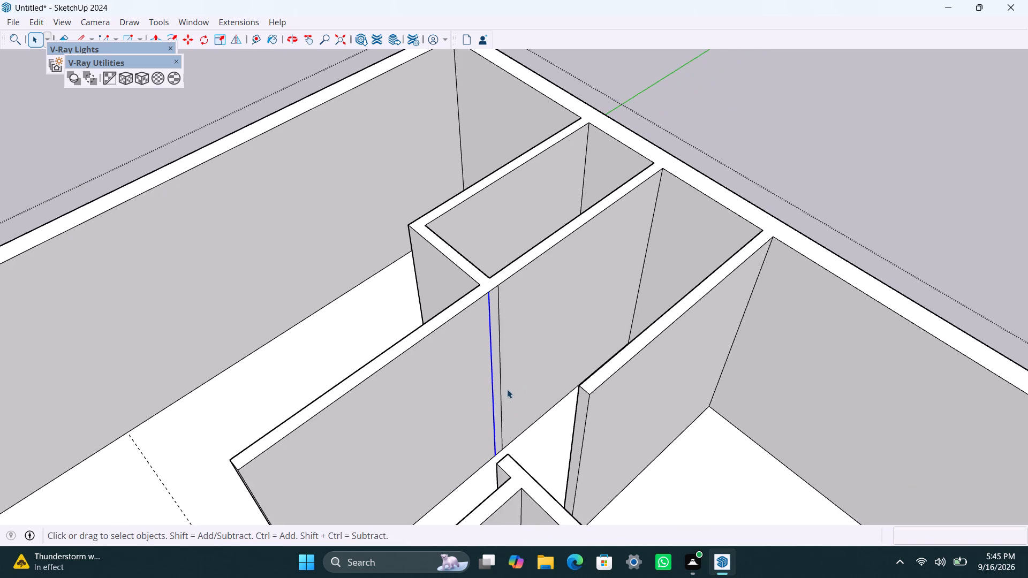
{"action": "scroll", "coordinate": [507, 389], "scroll_direction": "up", "scroll_amount": 4}
{"action": "left_click", "coordinate": [497, 367]}
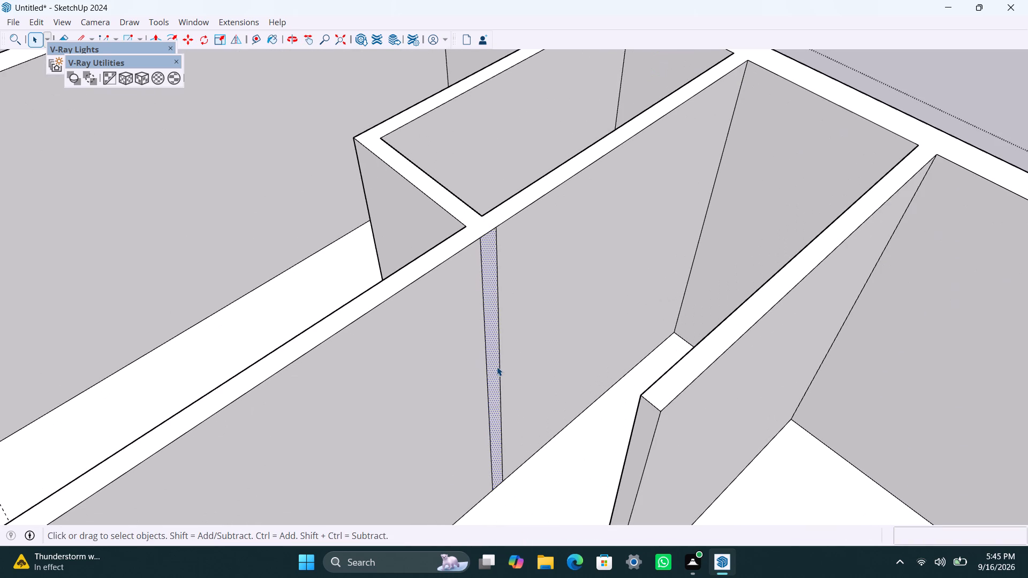
{"action": "key", "text": "p"}
{"action": "left_click_drag", "start_coordinate": [497, 367], "coordinate": [672, 405]}
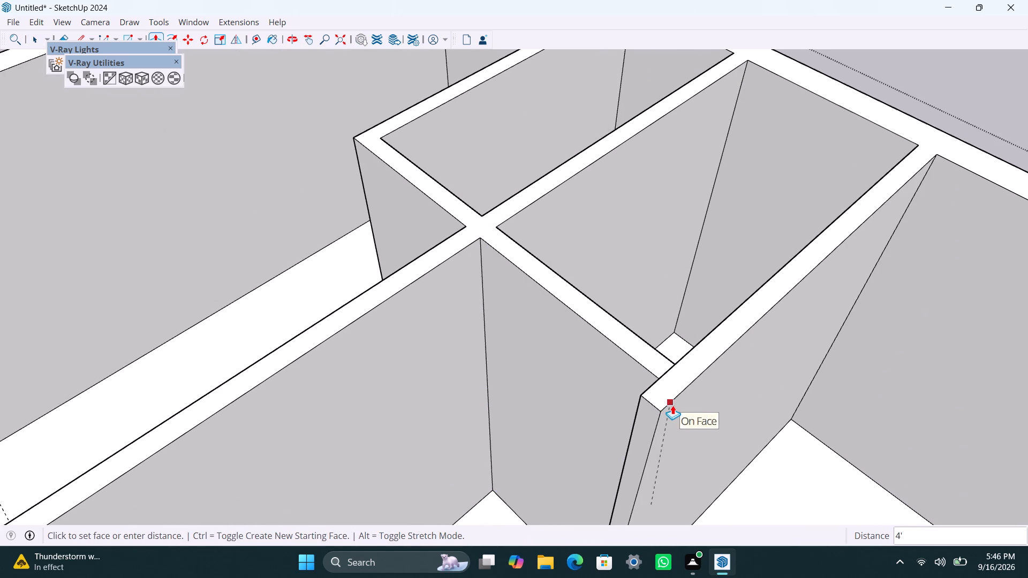
{"action": "left_click_drag", "start_coordinate": [672, 405], "coordinate": [673, 405]}
{"action": "key", "text": "space"}
Push/Pull the neighbouring partition's projecting end face back flush with the new cross wall.
{"action": "left_click", "coordinate": [644, 413]}
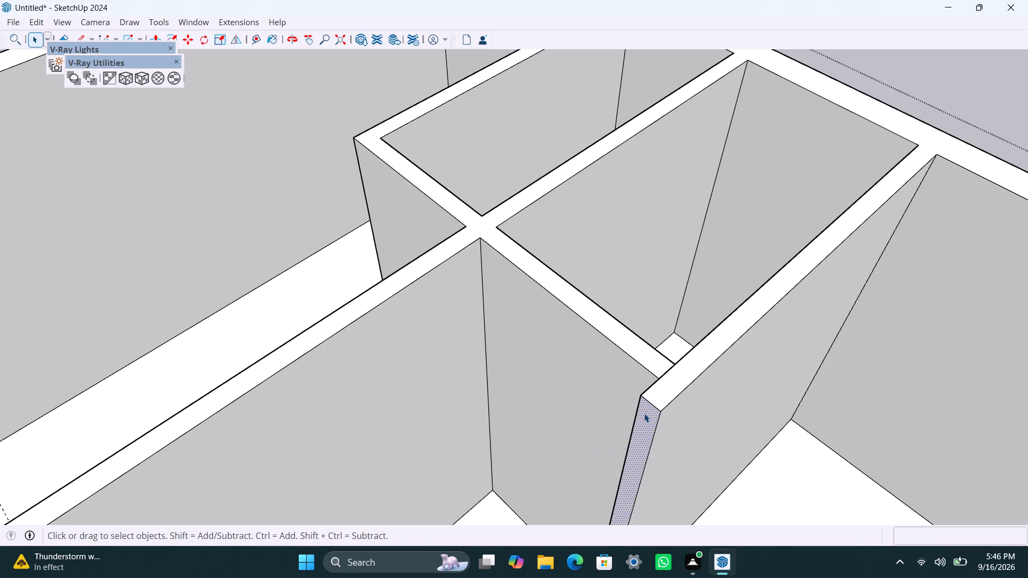
{"action": "key", "text": "p"}
{"action": "left_click_drag", "start_coordinate": [644, 413], "coordinate": [642, 376]}
{"action": "key", "text": "space"}
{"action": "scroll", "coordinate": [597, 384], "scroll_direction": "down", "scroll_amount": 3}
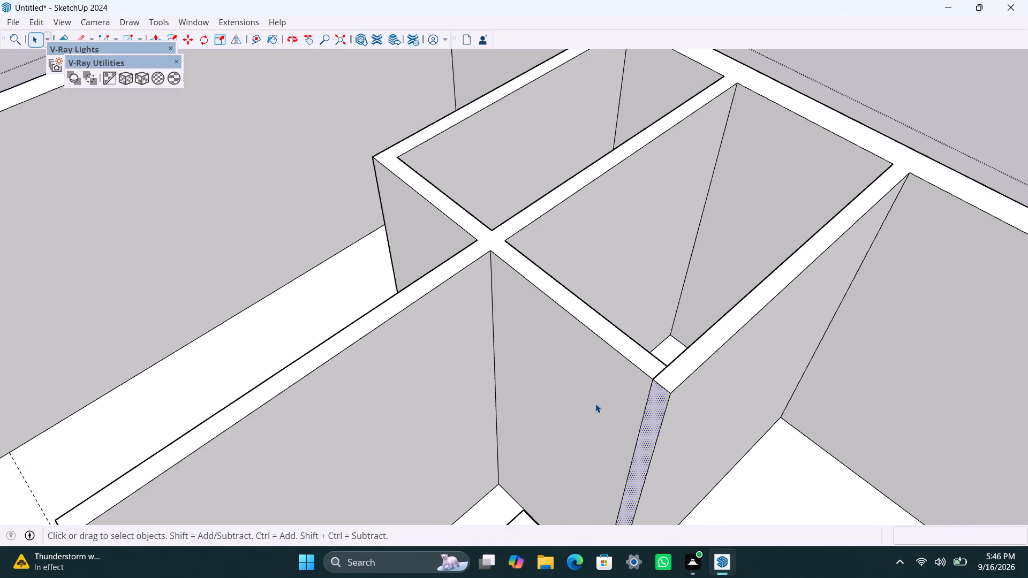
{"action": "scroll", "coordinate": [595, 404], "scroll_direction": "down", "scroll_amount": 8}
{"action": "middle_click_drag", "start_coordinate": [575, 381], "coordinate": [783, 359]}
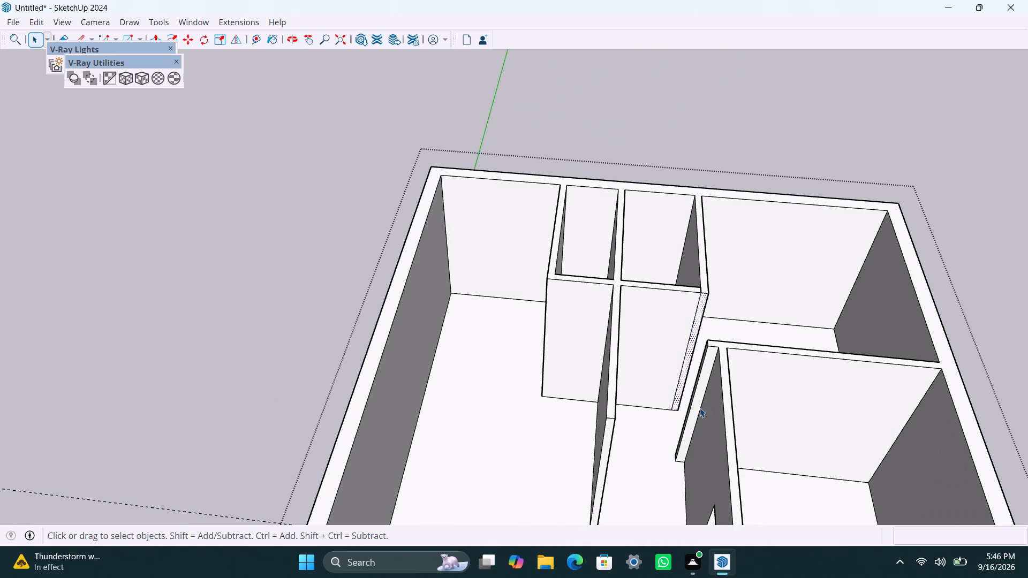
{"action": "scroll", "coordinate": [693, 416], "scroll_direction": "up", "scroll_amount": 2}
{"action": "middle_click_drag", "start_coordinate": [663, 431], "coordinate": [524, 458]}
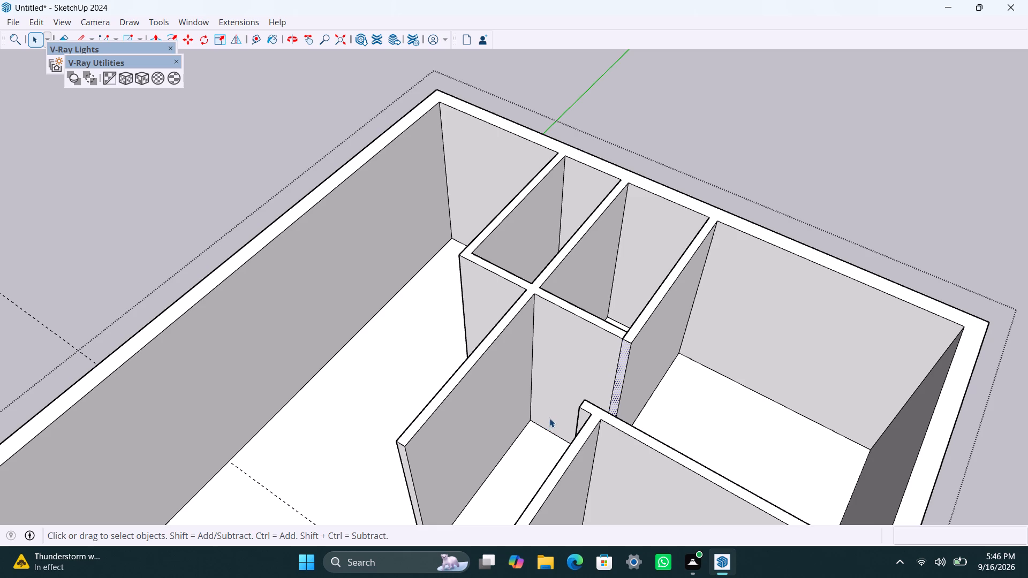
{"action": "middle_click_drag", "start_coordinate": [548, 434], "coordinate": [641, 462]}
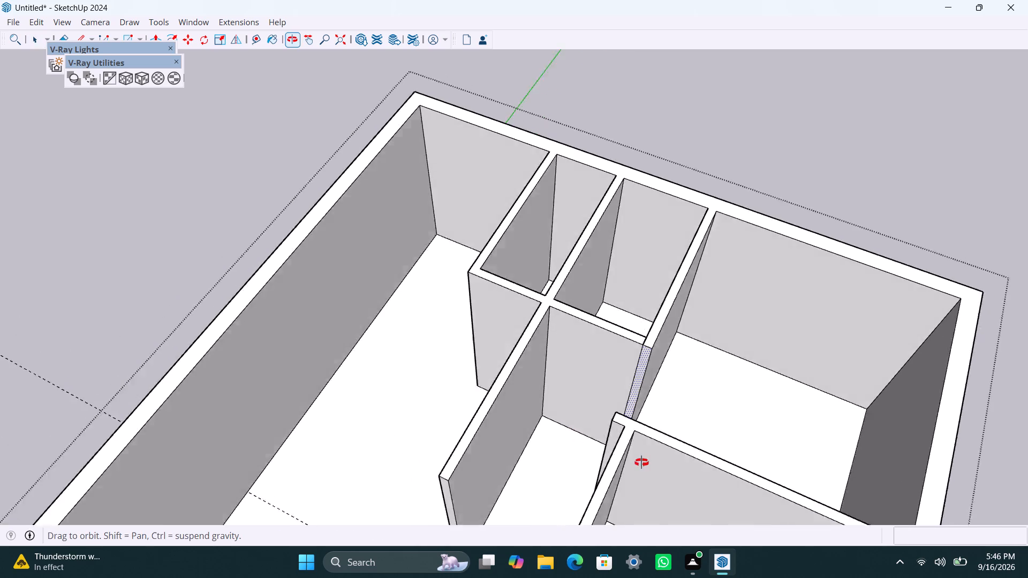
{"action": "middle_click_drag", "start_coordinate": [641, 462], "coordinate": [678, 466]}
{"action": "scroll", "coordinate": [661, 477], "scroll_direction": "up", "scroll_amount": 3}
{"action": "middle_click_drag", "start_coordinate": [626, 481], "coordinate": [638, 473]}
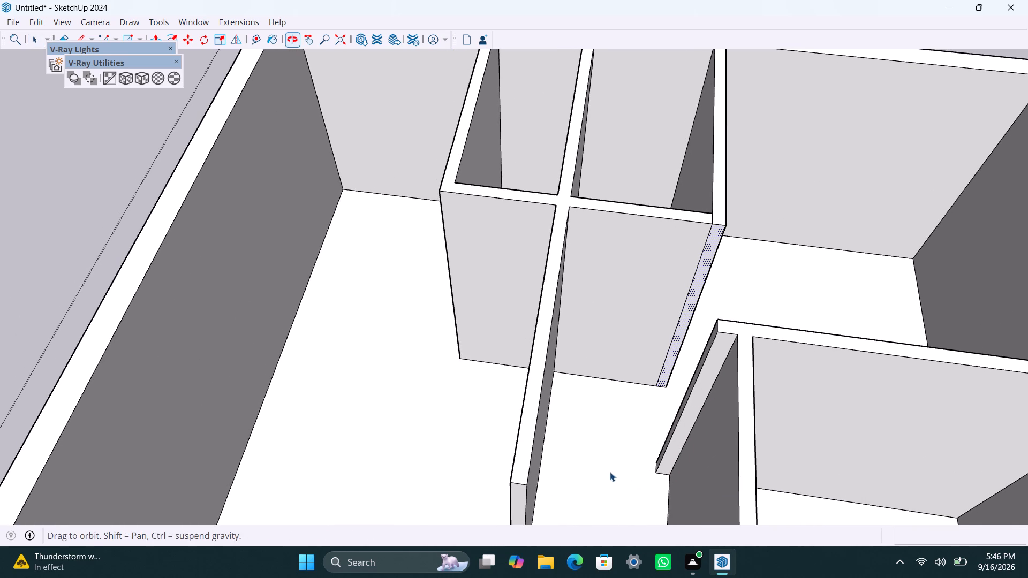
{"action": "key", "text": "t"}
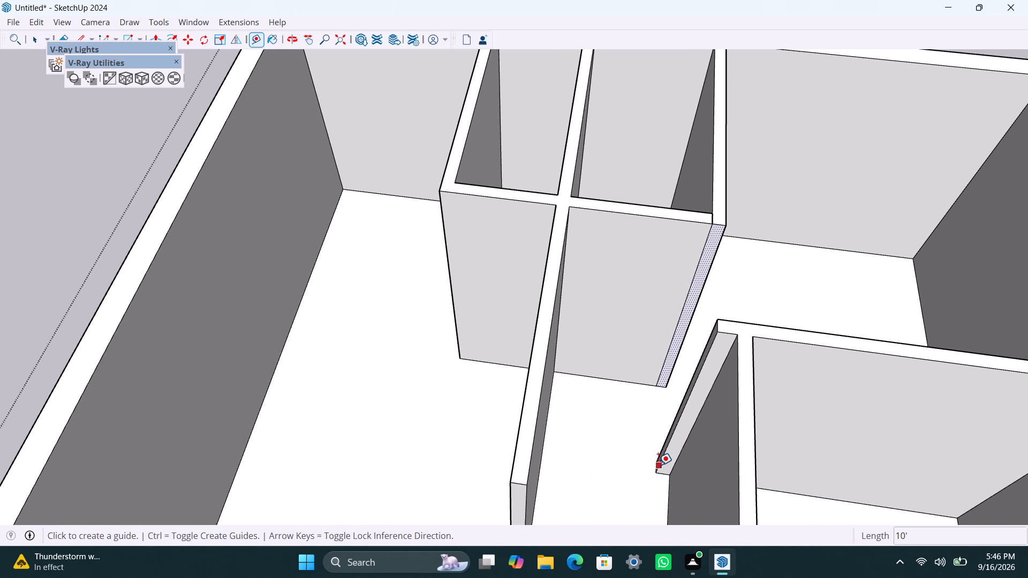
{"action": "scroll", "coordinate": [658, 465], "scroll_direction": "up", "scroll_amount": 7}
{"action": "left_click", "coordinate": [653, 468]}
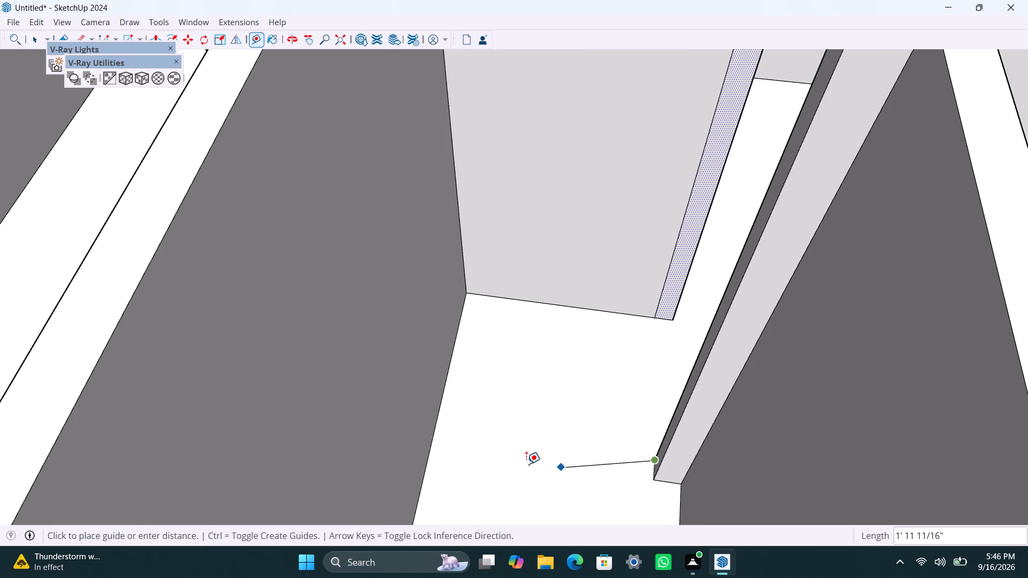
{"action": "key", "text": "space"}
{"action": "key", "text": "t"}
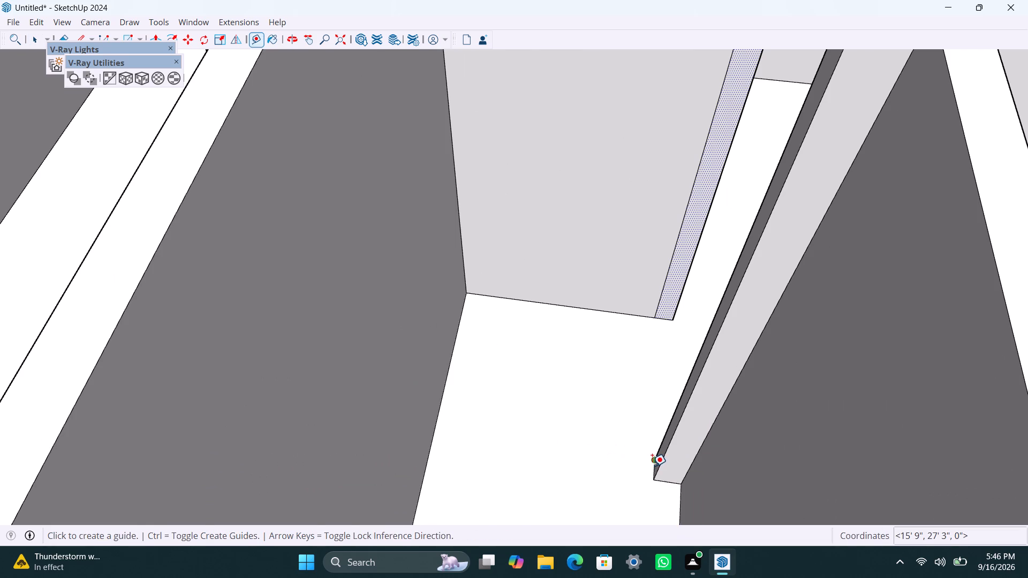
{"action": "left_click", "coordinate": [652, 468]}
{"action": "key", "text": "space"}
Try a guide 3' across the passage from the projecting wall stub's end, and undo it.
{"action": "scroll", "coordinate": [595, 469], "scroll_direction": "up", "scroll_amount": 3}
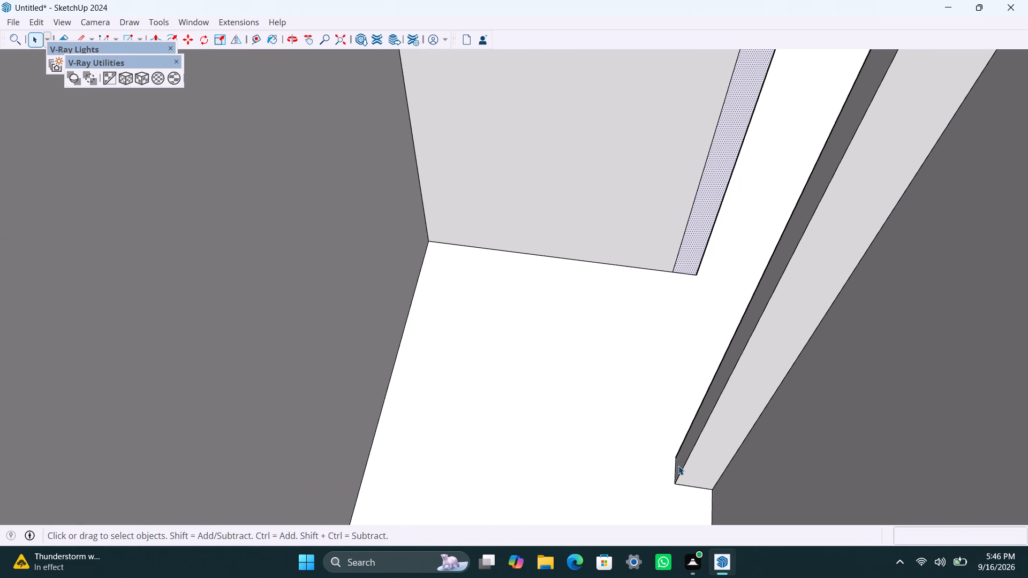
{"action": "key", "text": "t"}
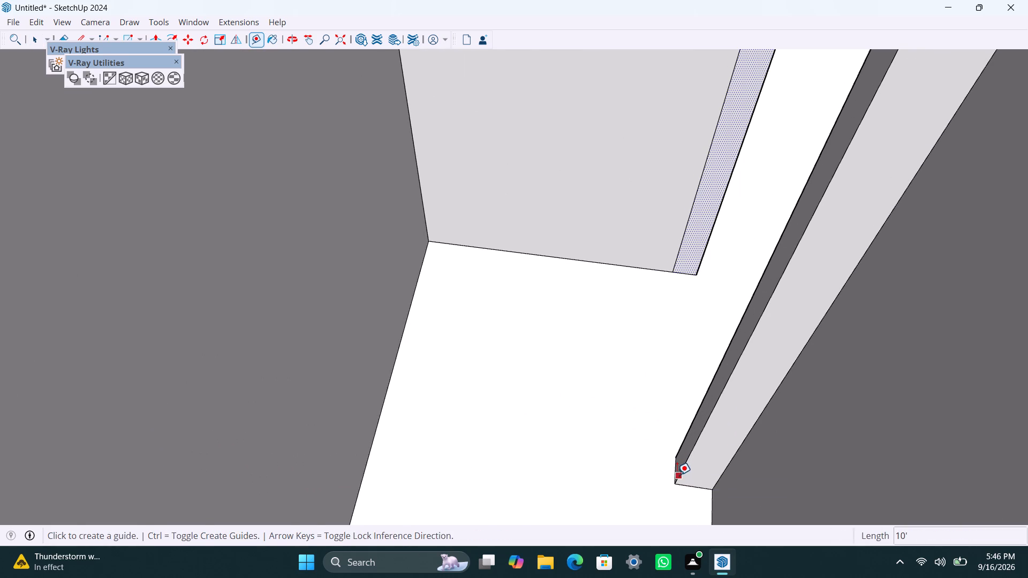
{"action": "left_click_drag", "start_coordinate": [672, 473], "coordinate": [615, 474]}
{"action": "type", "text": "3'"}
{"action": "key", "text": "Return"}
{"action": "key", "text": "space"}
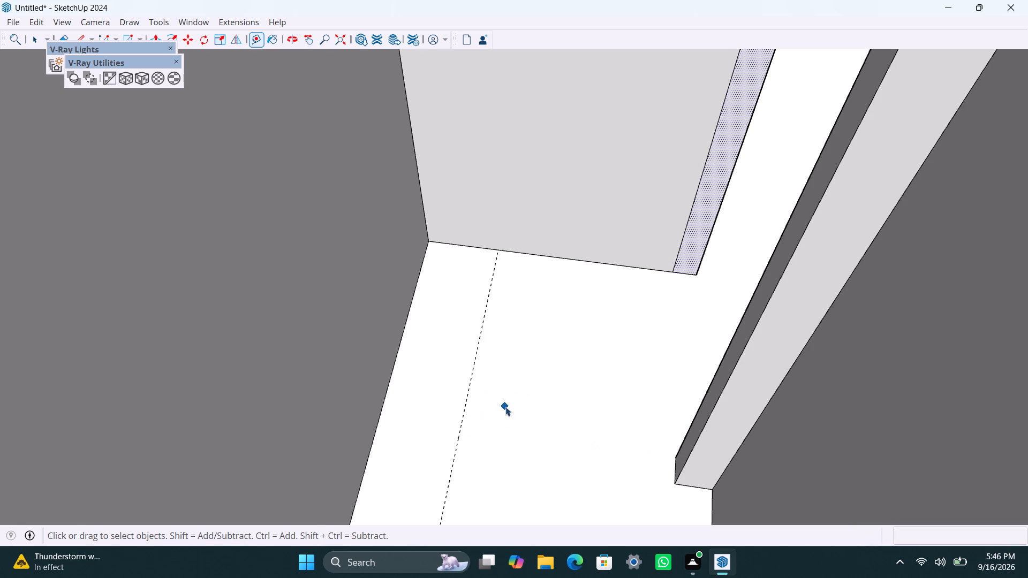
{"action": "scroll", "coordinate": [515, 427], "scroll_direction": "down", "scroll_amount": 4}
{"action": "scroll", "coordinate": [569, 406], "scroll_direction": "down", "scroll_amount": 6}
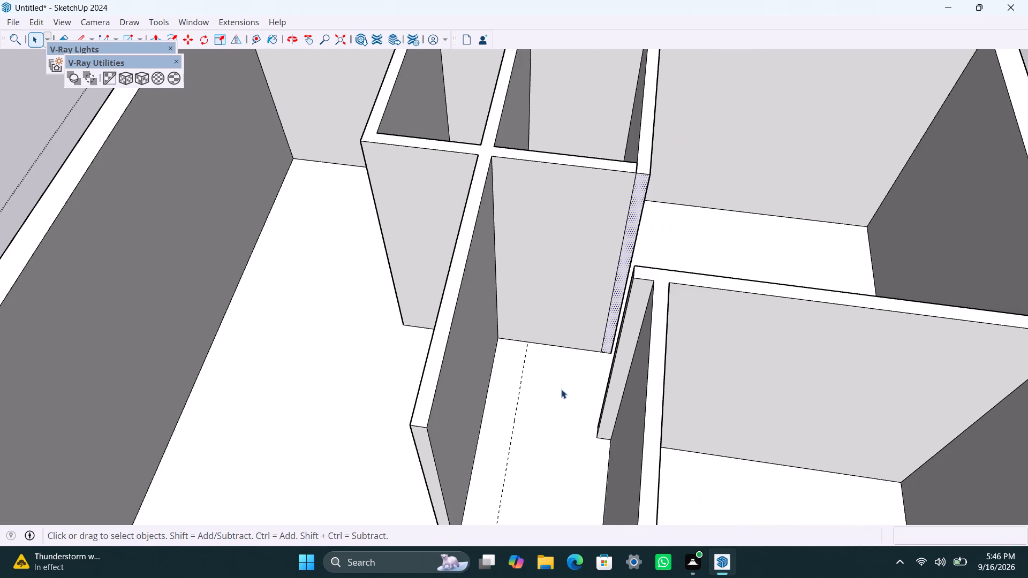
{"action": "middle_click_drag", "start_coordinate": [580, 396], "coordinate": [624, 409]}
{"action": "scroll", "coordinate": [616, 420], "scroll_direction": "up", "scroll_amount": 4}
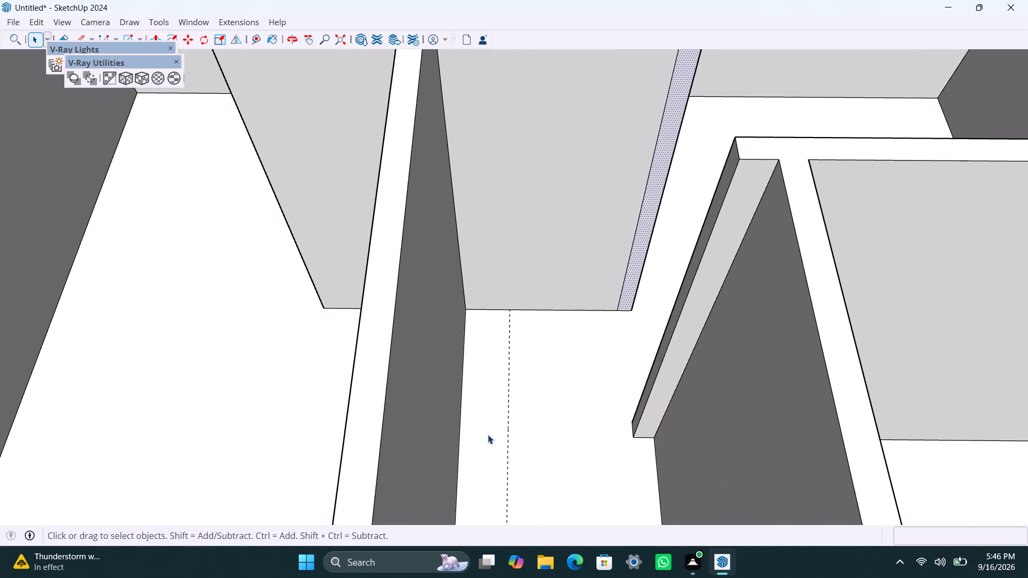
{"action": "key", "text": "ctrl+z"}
Place a guide on the passage floor 3' from the long partition's base edge to set the door opening width.
{"action": "key", "text": "t"}
{"action": "left_click_drag", "start_coordinate": [458, 441], "coordinate": [467, 442]}
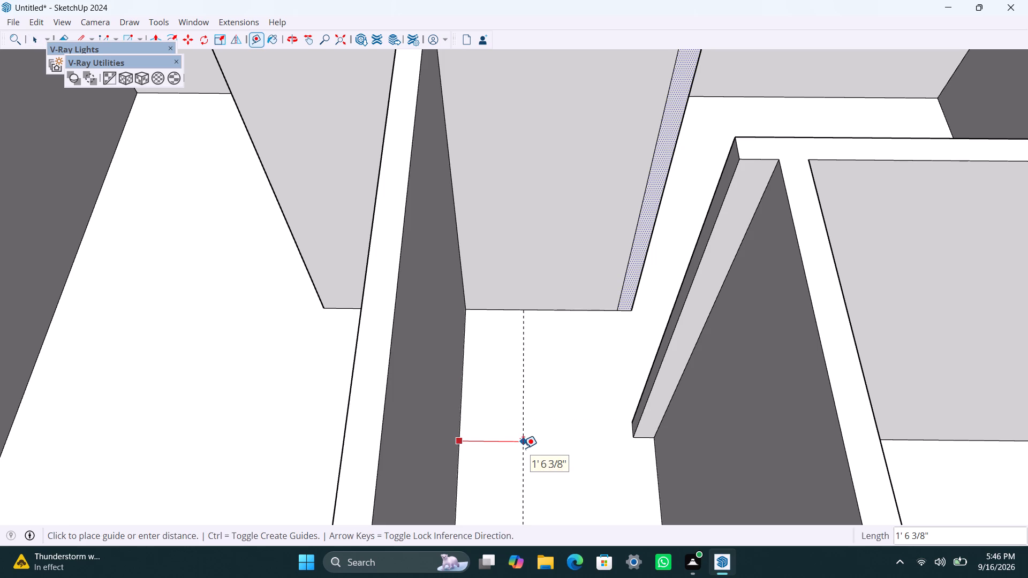
{"action": "type", "text": "3'"}
{"action": "key", "text": "Return"}
{"action": "key", "text": "space"}
Push/Pull the projecting wall stub's end face to the 3' guide.
{"action": "scroll", "coordinate": [635, 431], "scroll_direction": "up", "scroll_amount": 2}
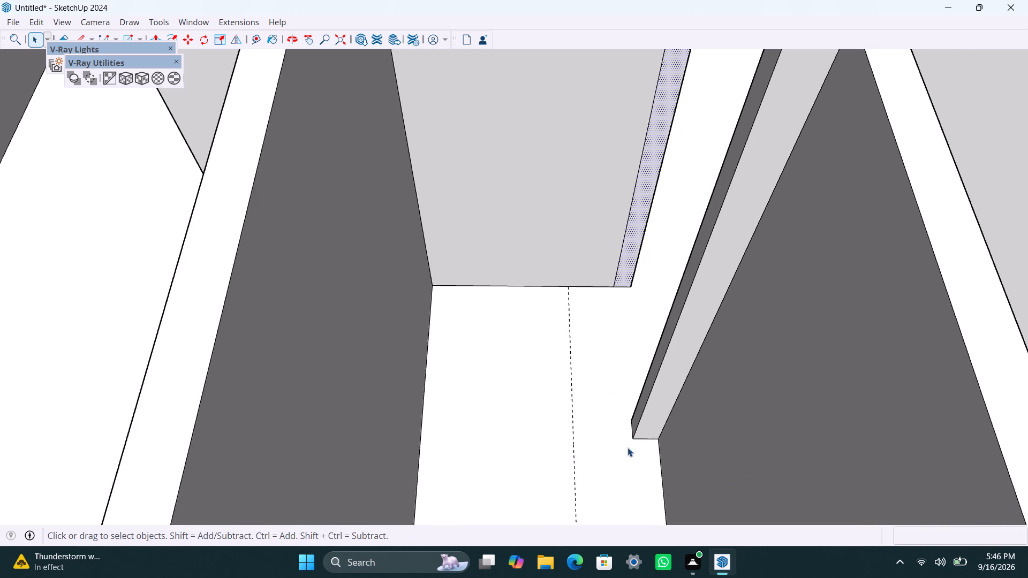
{"action": "middle_click_drag", "start_coordinate": [632, 453], "coordinate": [691, 470]}
{"action": "scroll", "coordinate": [660, 374], "scroll_direction": "up", "scroll_amount": 1}
{"action": "left_click", "coordinate": [674, 360]}
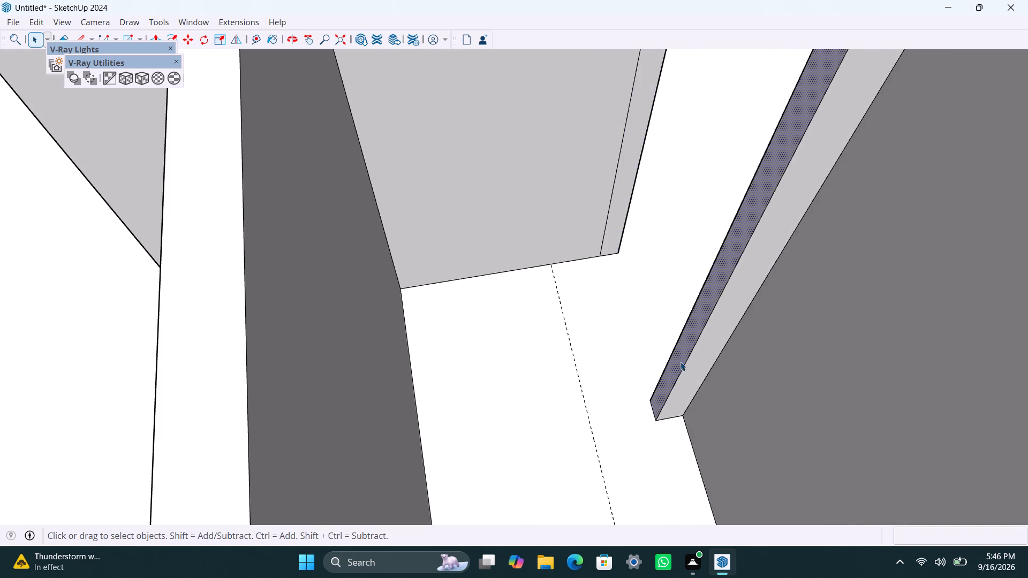
{"action": "key", "text": "p"}
{"action": "left_click_drag", "start_coordinate": [681, 364], "coordinate": [604, 469]}
{"action": "key", "text": "space"}
Copy the top edge of the wall stub's end face 3' down to mark the lintel depth.
{"action": "scroll", "coordinate": [548, 427], "scroll_direction": "down", "scroll_amount": 6}
{"action": "scroll", "coordinate": [601, 264], "scroll_direction": "up", "scroll_amount": 1}
{"action": "left_click", "coordinate": [609, 255]}
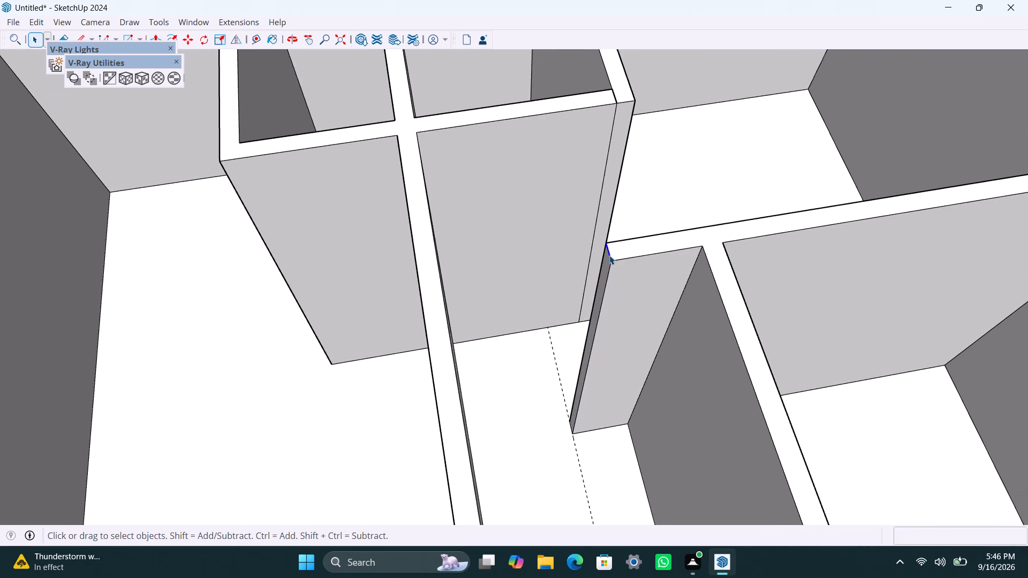
{"action": "key", "text": "m"}
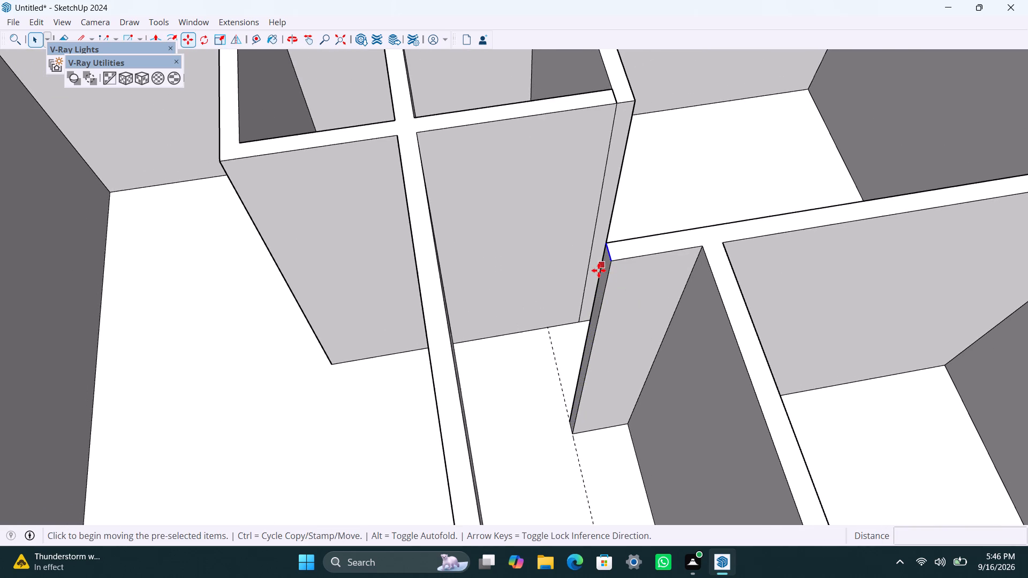
{"action": "left_click_drag", "start_coordinate": [618, 262], "coordinate": [618, 272]}
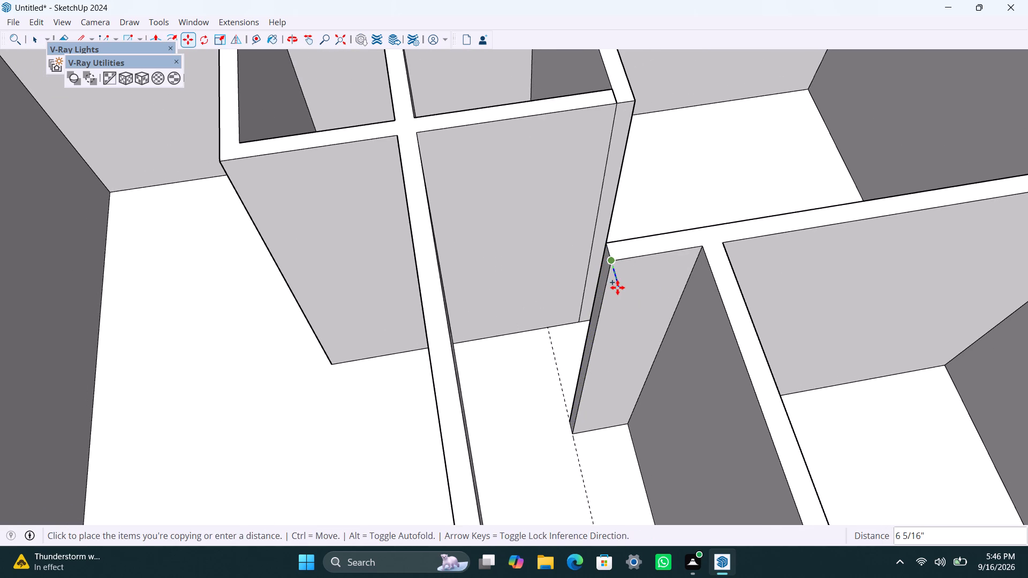
{"action": "type", "text": "3'"}
{"action": "key", "text": "Return"}
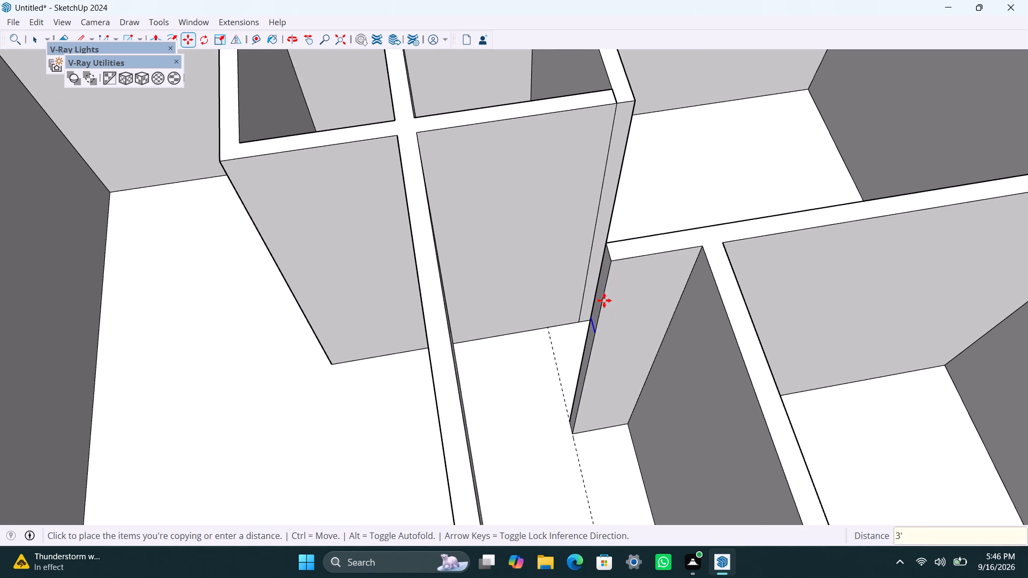
{"action": "key", "text": "space"}
Push/Pull the upper 3' of the stub's end face across to the long partition, forming a lintel over the door opening.
{"action": "scroll", "coordinate": [604, 300], "scroll_direction": "up", "scroll_amount": 3}
{"action": "left_click", "coordinate": [601, 288]}
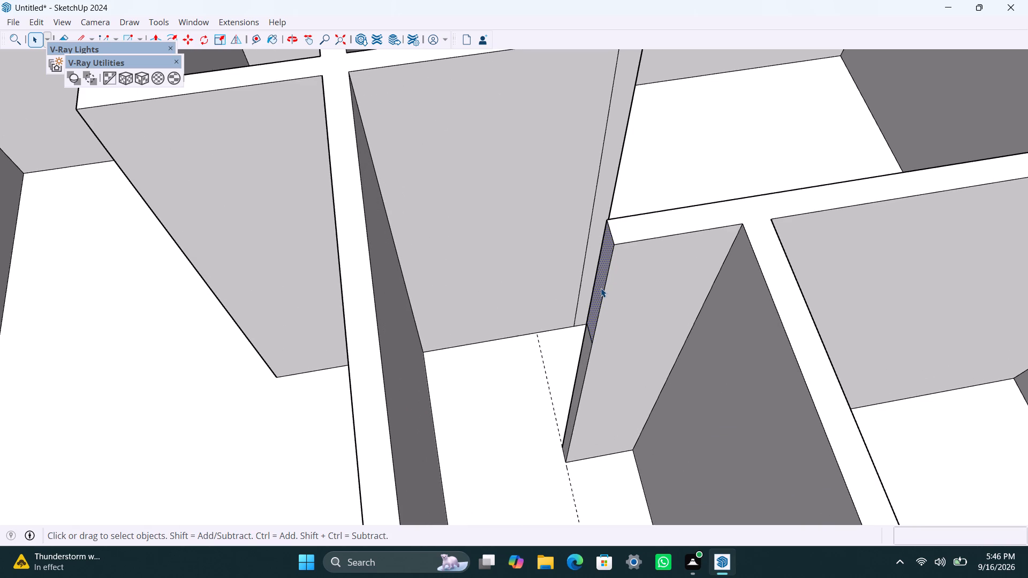
{"action": "key", "text": "p"}
{"action": "left_click_drag", "start_coordinate": [601, 288], "coordinate": [369, 326]}
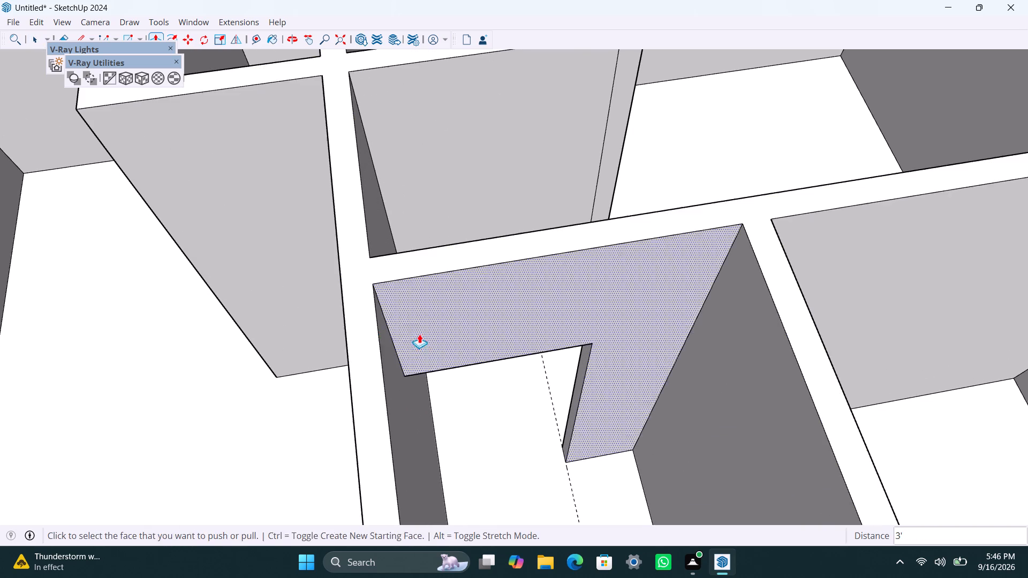
{"action": "key", "text": "space"}
Delete the leftover seam line on the wall top where the second small room's cross wall meets the neighbouring partition.
{"action": "scroll", "coordinate": [421, 335], "scroll_direction": "down", "scroll_amount": 10}
{"action": "scroll", "coordinate": [519, 378], "scroll_direction": "down", "scroll_amount": 4}
{"action": "middle_click_drag", "start_coordinate": [559, 303], "coordinate": [288, 308]}
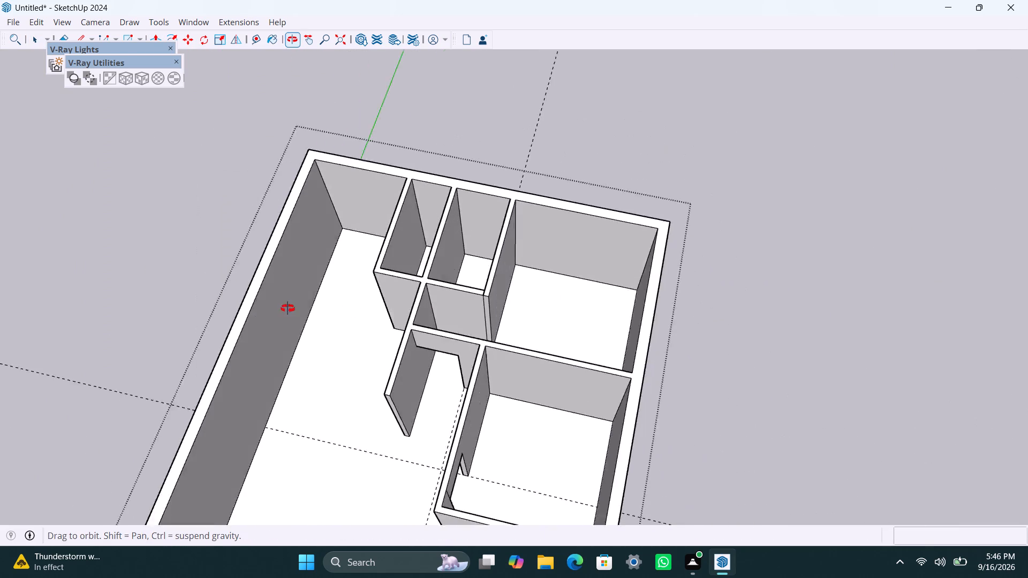
{"action": "middle_click_drag", "start_coordinate": [288, 308], "coordinate": [187, 308]}
{"action": "scroll", "coordinate": [483, 262], "scroll_direction": "up", "scroll_amount": 3}
{"action": "middle_click_drag", "start_coordinate": [464, 292], "coordinate": [575, 310]}
{"action": "scroll", "coordinate": [477, 328], "scroll_direction": "up", "scroll_amount": 5}
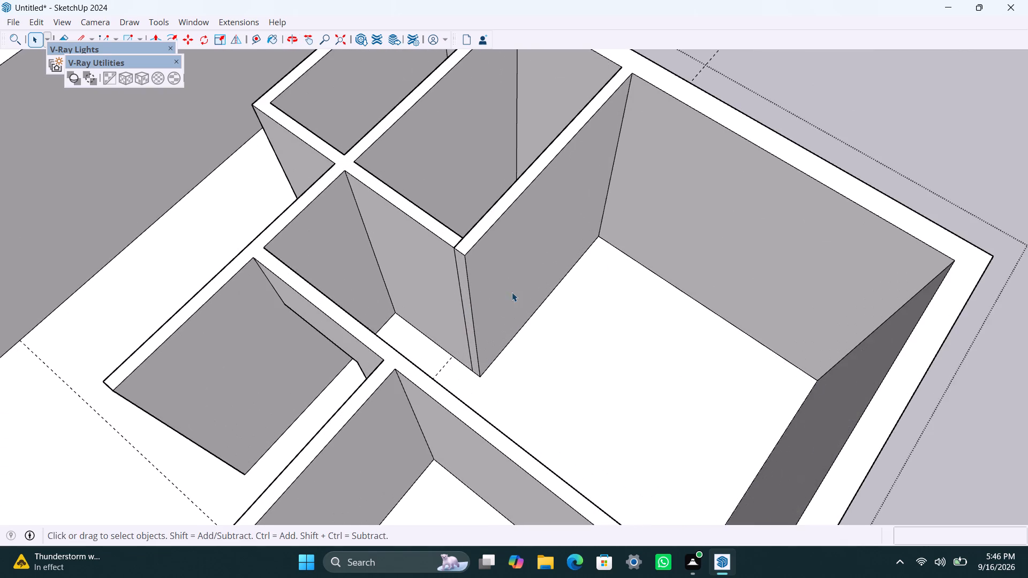
{"action": "middle_click_drag", "start_coordinate": [516, 300], "coordinate": [312, 292]}
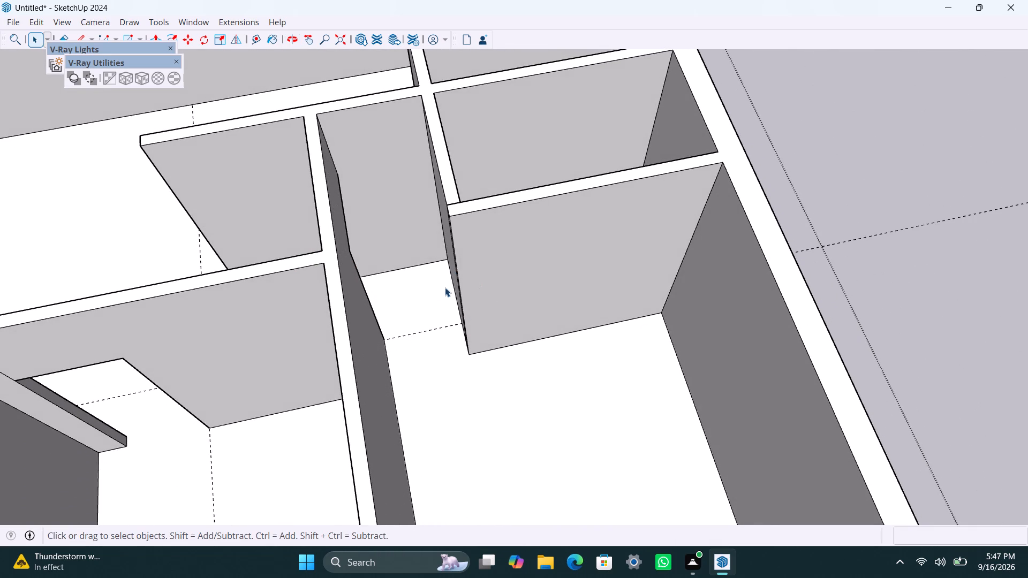
{"action": "scroll", "coordinate": [470, 276], "scroll_direction": "up", "scroll_amount": 2}
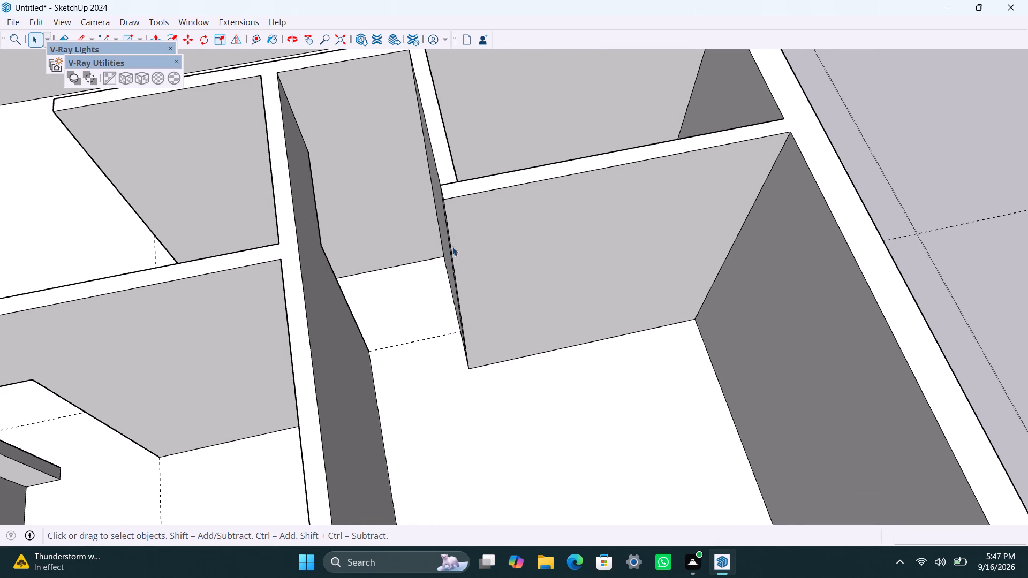
{"action": "scroll", "coordinate": [438, 200], "scroll_direction": "up", "scroll_amount": 7}
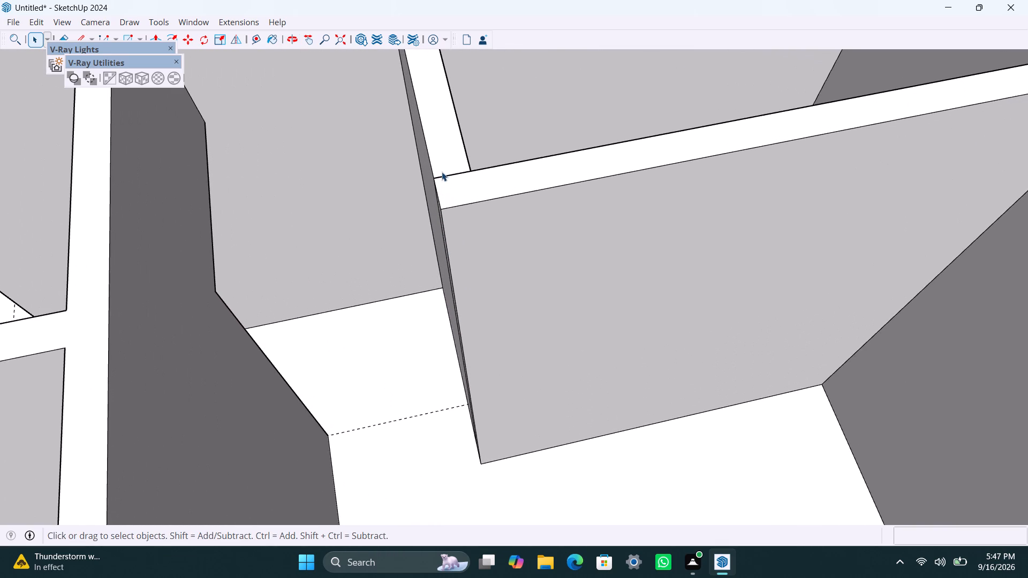
{"action": "left_click", "coordinate": [450, 176]}
{"action": "key", "text": "Delete"}
Delete the leftover vertical seam between the second small room's cross wall and the neighbouring partition's end.
{"action": "scroll", "coordinate": [549, 317], "scroll_direction": "down", "scroll_amount": 9}
{"action": "scroll", "coordinate": [557, 391], "scroll_direction": "down", "scroll_amount": 2}
{"action": "middle_click_drag", "start_coordinate": [554, 379], "coordinate": [557, 368]}
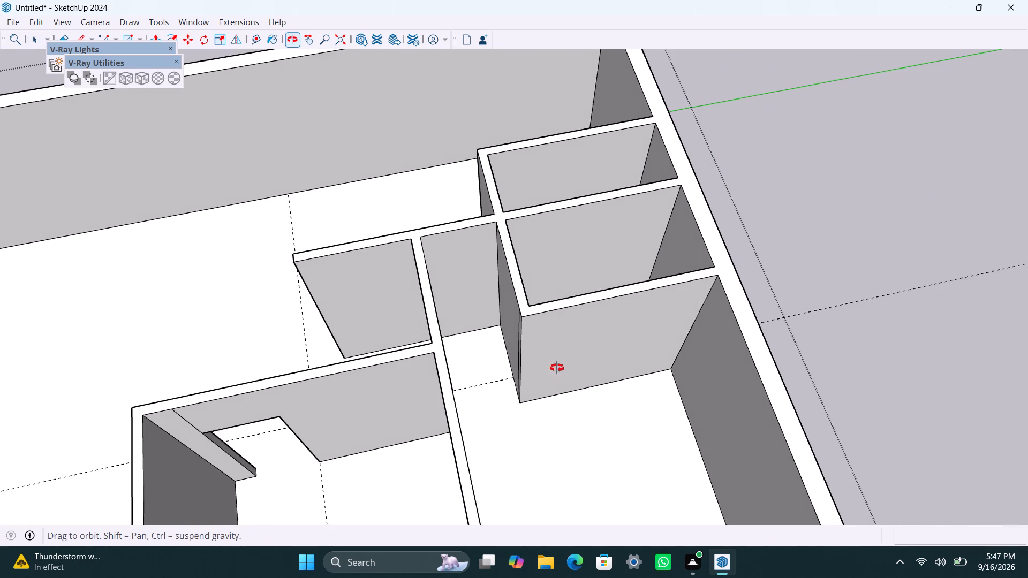
{"action": "middle_click_drag", "start_coordinate": [557, 368], "coordinate": [657, 365]}
{"action": "scroll", "coordinate": [574, 352], "scroll_direction": "up", "scroll_amount": 6}
{"action": "left_click", "coordinate": [589, 313]}
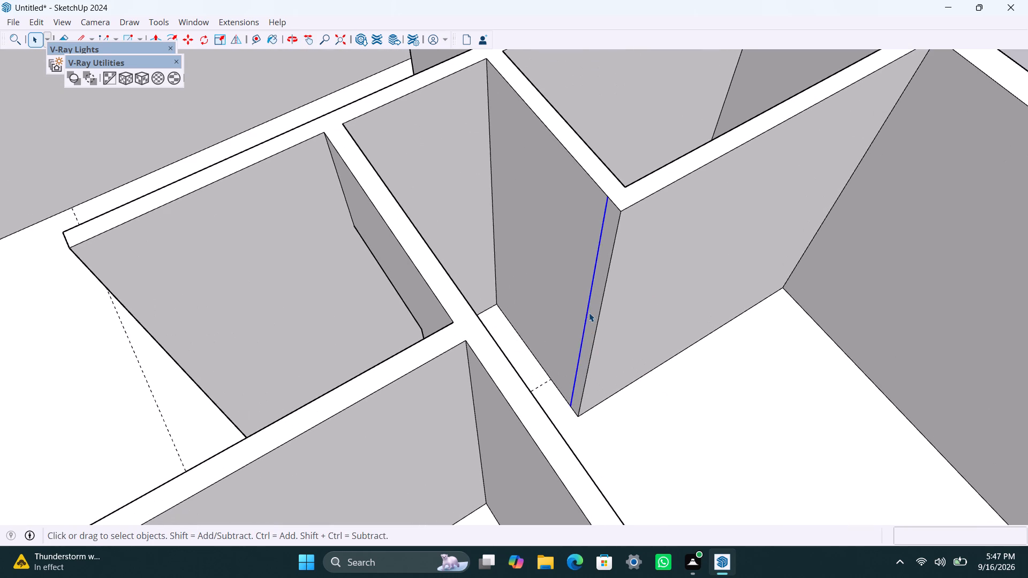
{"action": "key", "text": "Delete"}
Copy the free vertical corner edge of the second small room's cross wall 1'4.5" along its outer face to mark a door side.
{"action": "scroll", "coordinate": [655, 340], "scroll_direction": "down", "scroll_amount": 4}
{"action": "middle_click_drag", "start_coordinate": [708, 356], "coordinate": [545, 359]}
{"action": "scroll", "coordinate": [545, 356], "scroll_direction": "down", "scroll_amount": 2}
{"action": "middle_click_drag", "start_coordinate": [548, 363], "coordinate": [547, 339]}
{"action": "scroll", "coordinate": [534, 360], "scroll_direction": "up", "scroll_amount": 2}
{"action": "middle_click_drag", "start_coordinate": [530, 363], "coordinate": [530, 363]}
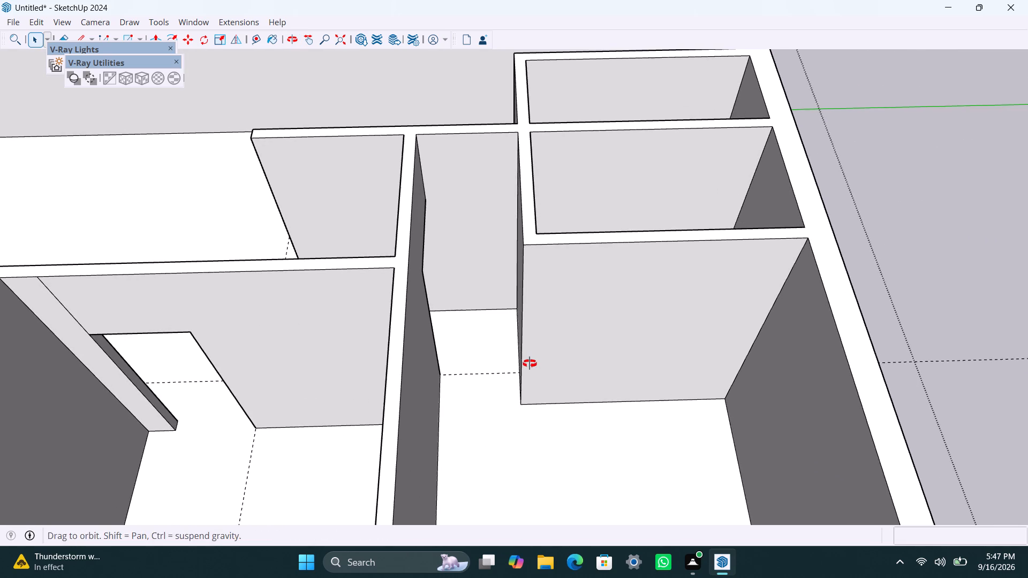
{"action": "middle_click_drag", "start_coordinate": [530, 363], "coordinate": [492, 376]}
{"action": "scroll", "coordinate": [495, 357], "scroll_direction": "up", "scroll_amount": 2}
{"action": "left_click", "coordinate": [484, 340]}
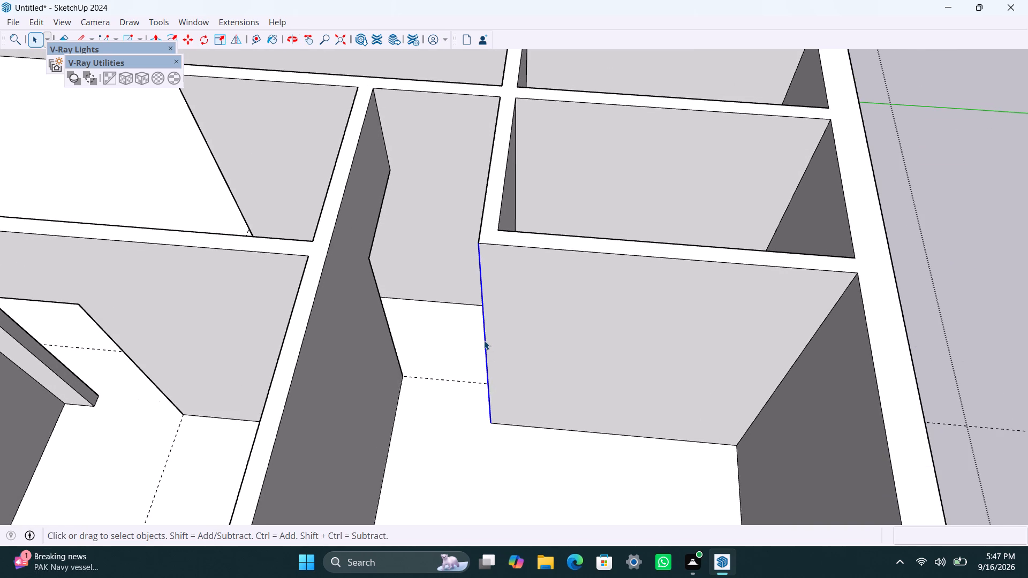
{"action": "key", "text": "m"}
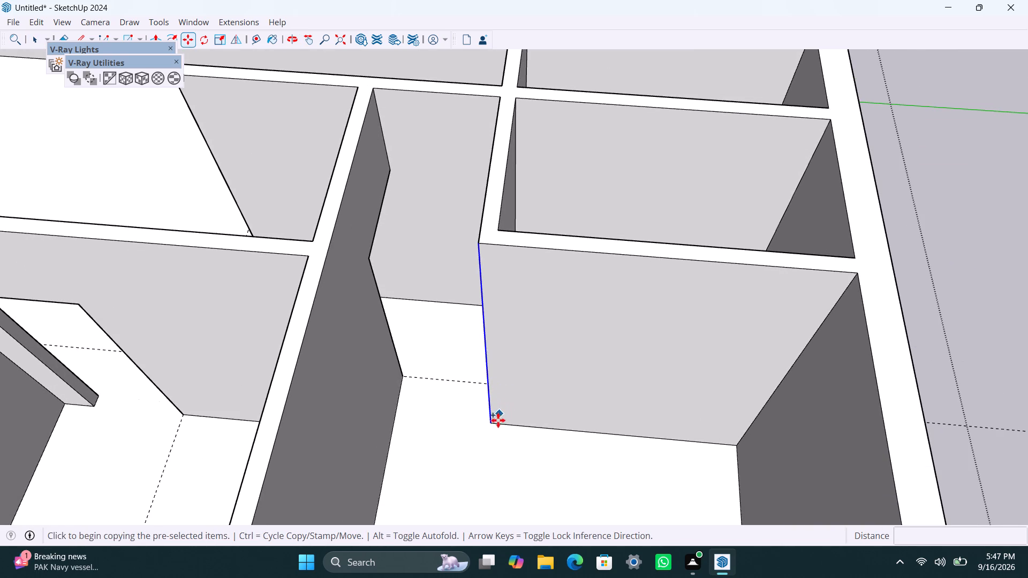
{"action": "left_click", "coordinate": [494, 423]}
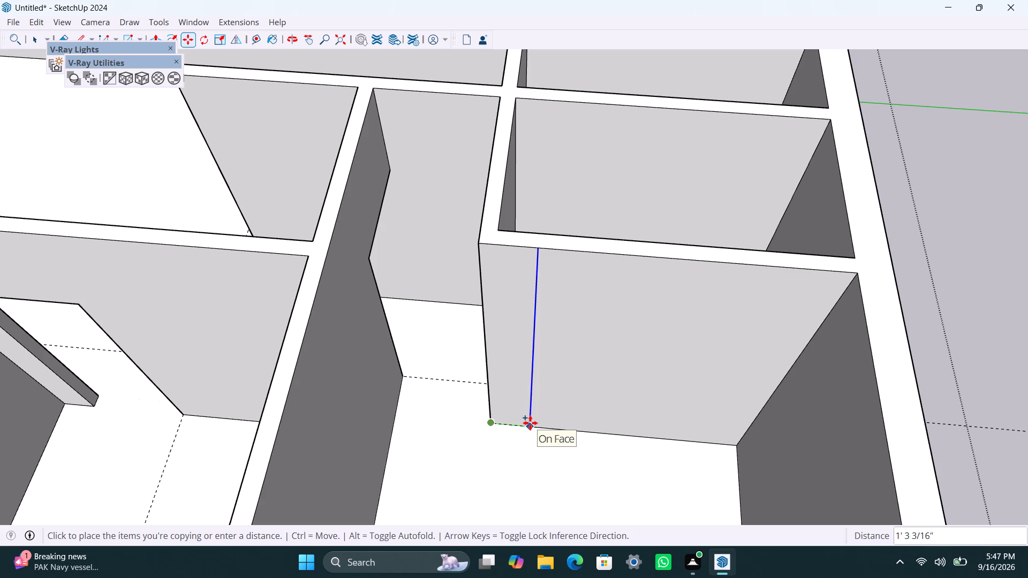
{"action": "type", "text": "1'"}
{"action": "type", "text": "4.5\""}
{"action": "key", "text": "Return"}
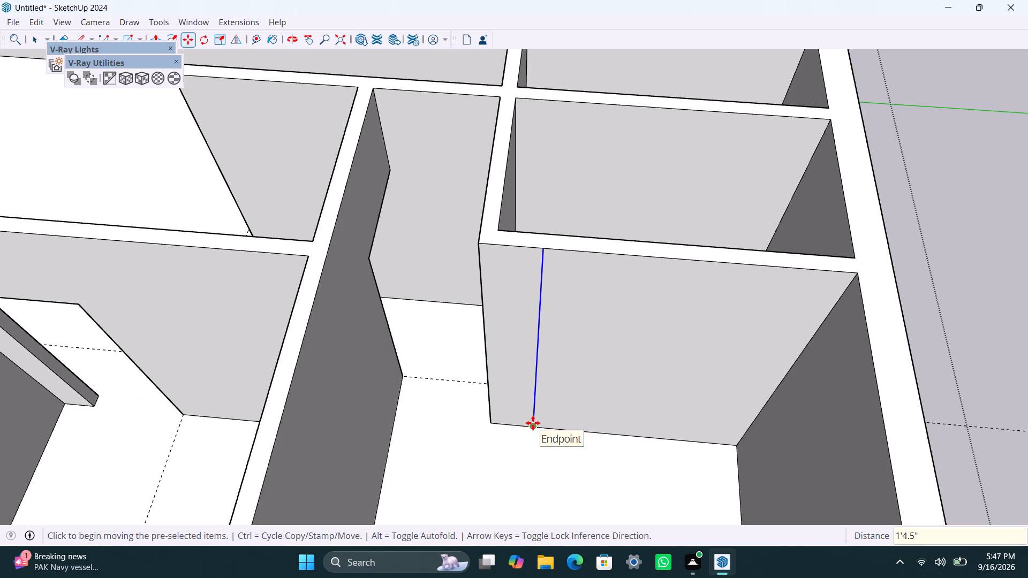
Copy that door-side line 3' further along the cross wall to mark the door width.
{"action": "left_click", "coordinate": [533, 423]}
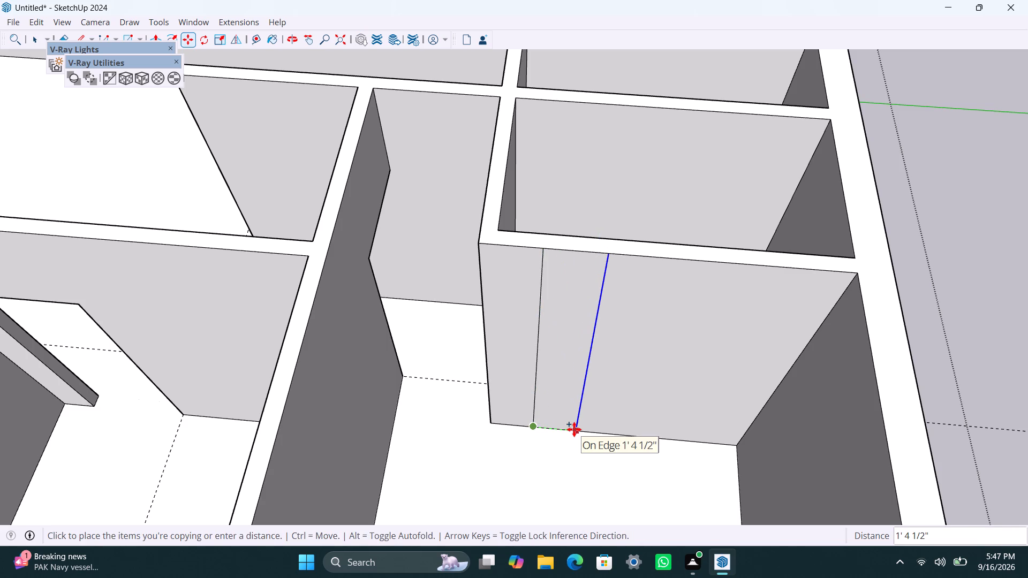
{"action": "type", "text": "3'"}
{"action": "key", "text": "Return"}
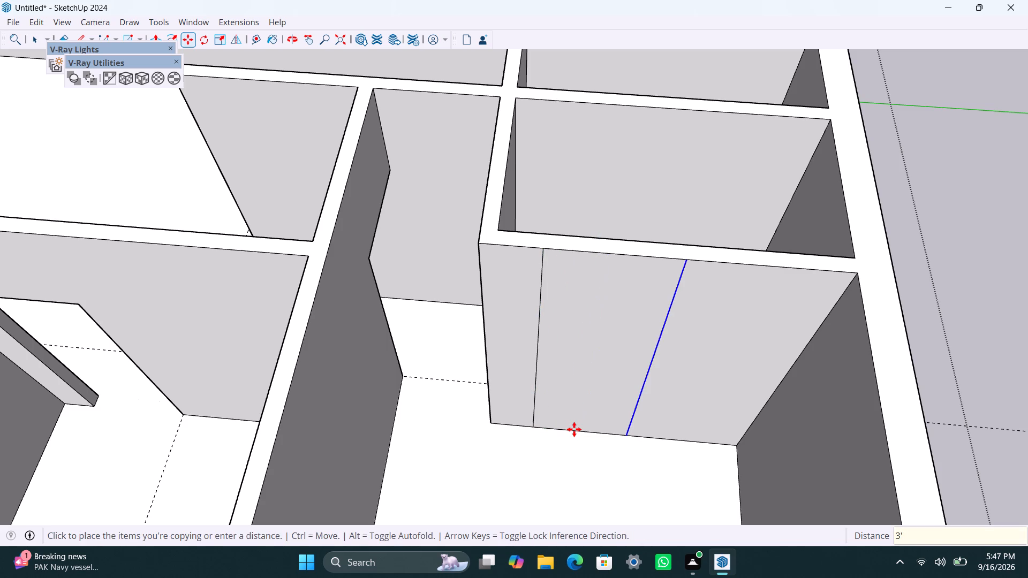
{"action": "key", "text": "space"}
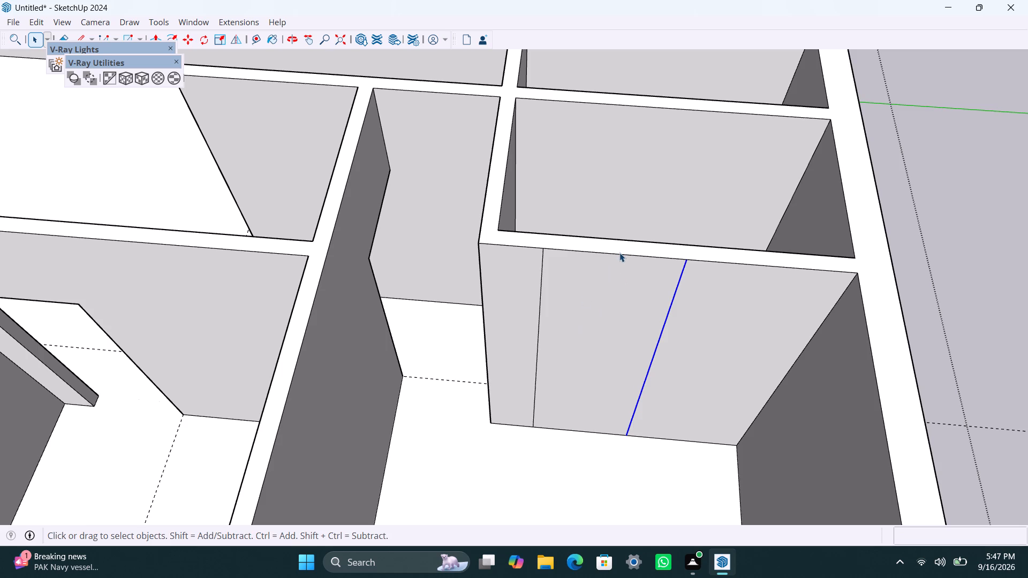
Copy the wall's top edge between the two door-side lines 3' down to mark the lintel's underside.
{"action": "left_click", "coordinate": [619, 253]}
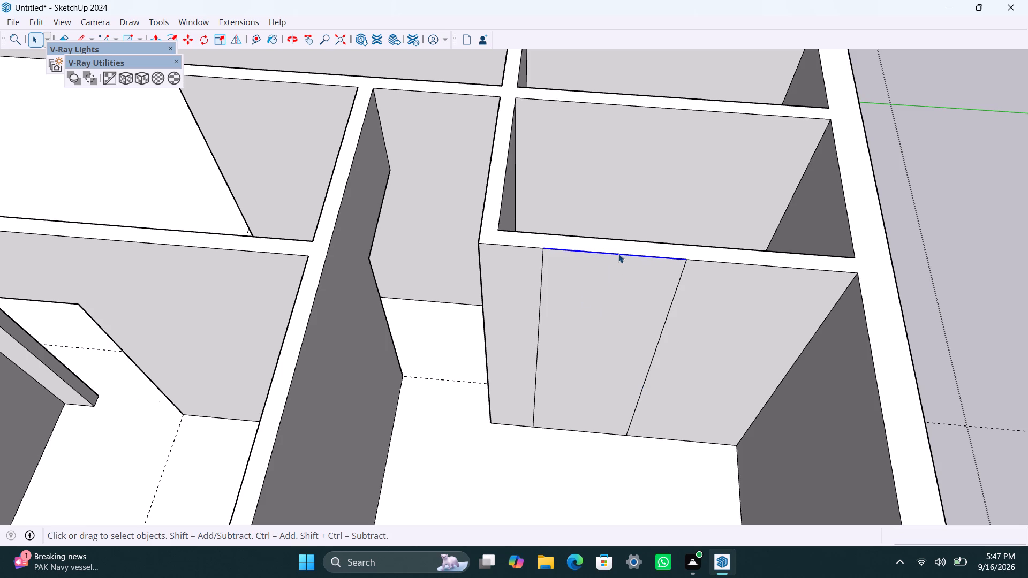
{"action": "key", "text": "m"}
{"action": "left_click", "coordinate": [618, 254]}
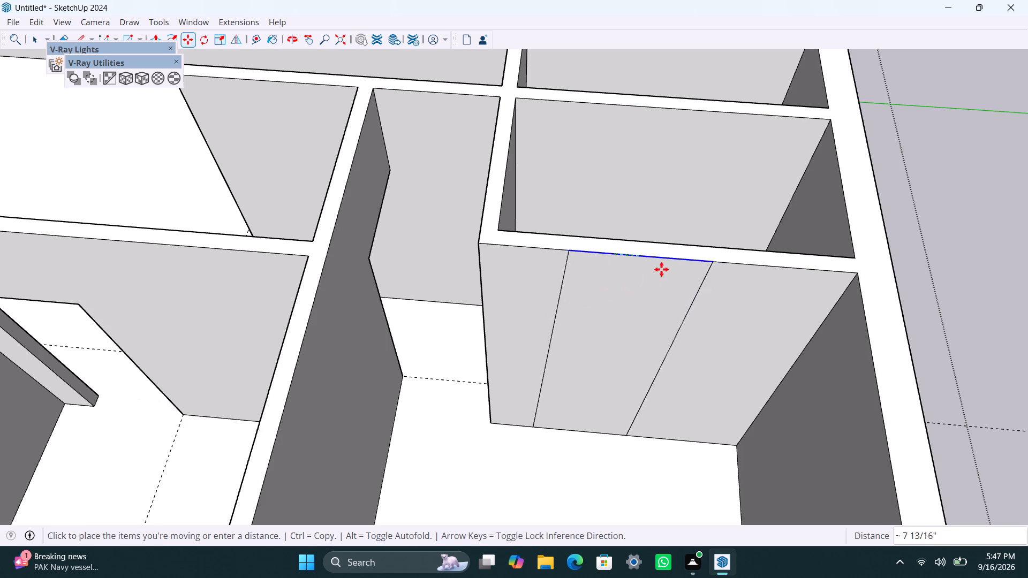
{"action": "key", "text": "Escape"}
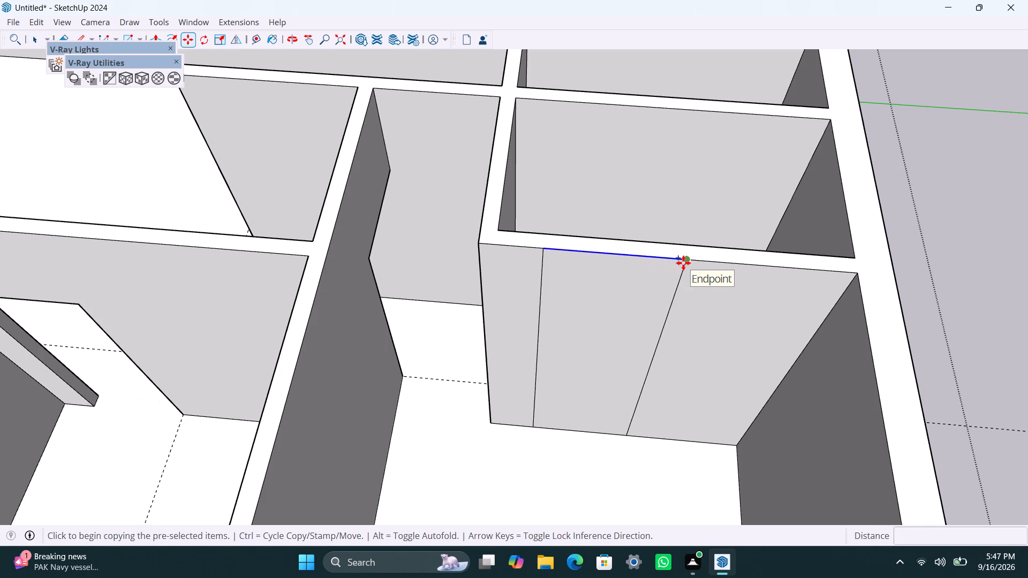
{"action": "left_click", "coordinate": [683, 263]}
{"action": "type", "text": "3'"}
{"action": "key", "text": "Return"}
{"action": "key", "text": "space"}
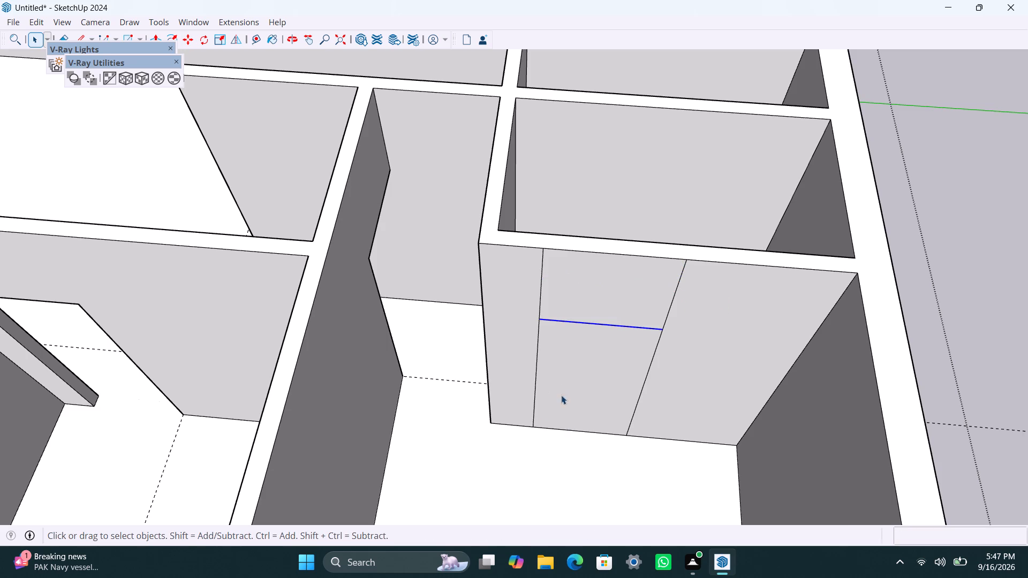
Push/Pull the door rectangle below the lintel line through the second small room's cross wall to cut the opening.
{"action": "double_click", "coordinate": [564, 379]}
{"action": "left_click", "coordinate": [569, 367]}
{"action": "key", "text": "p"}
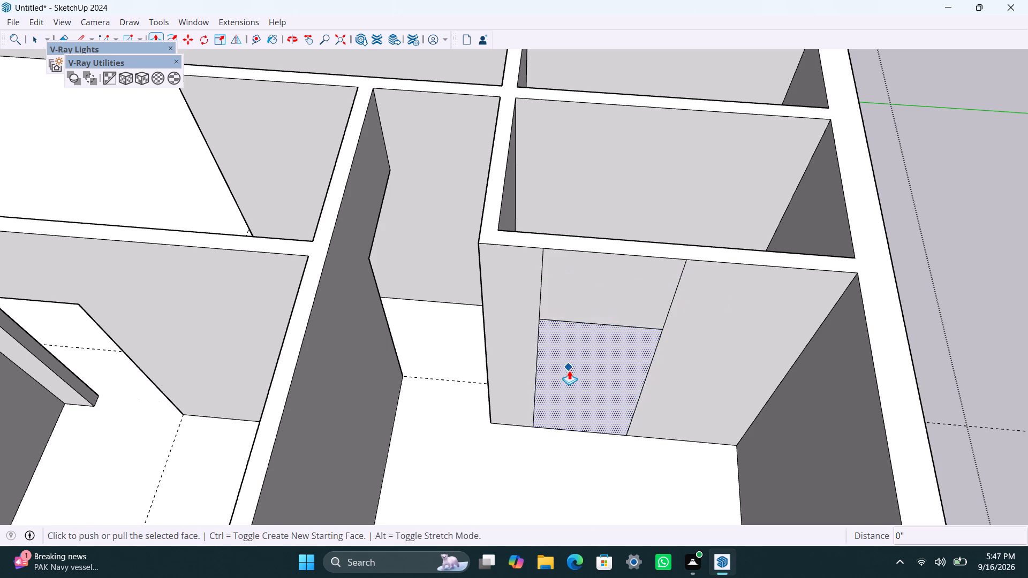
{"action": "left_click", "coordinate": [569, 370]}
{"action": "left_click", "coordinate": [557, 345]}
{"action": "left_click_drag", "start_coordinate": [583, 415], "coordinate": [554, 415]}
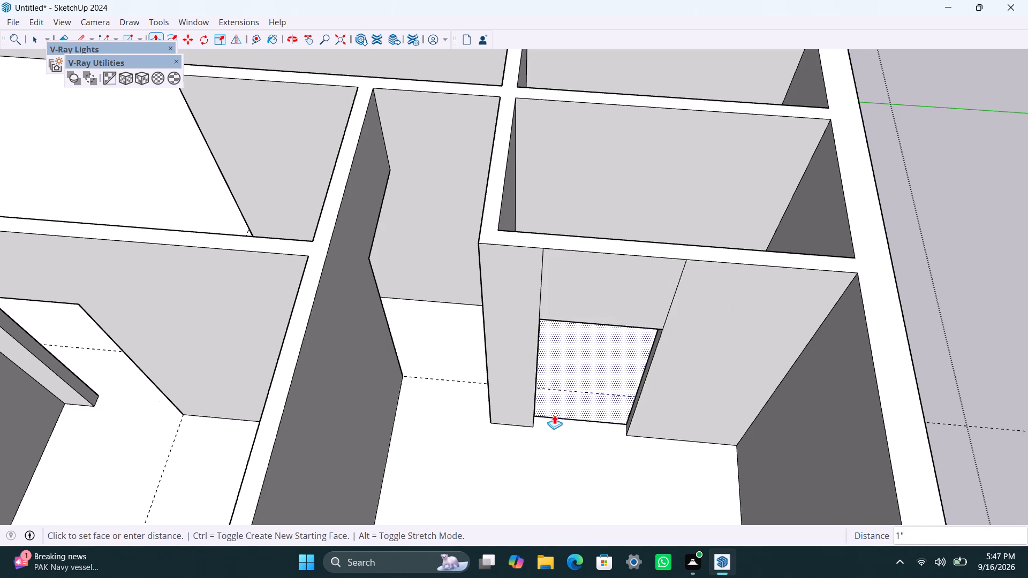
{"action": "left_click_drag", "start_coordinate": [554, 415], "coordinate": [576, 415]}
{"action": "key", "text": "space"}
{"action": "left_click", "coordinate": [950, 301]}
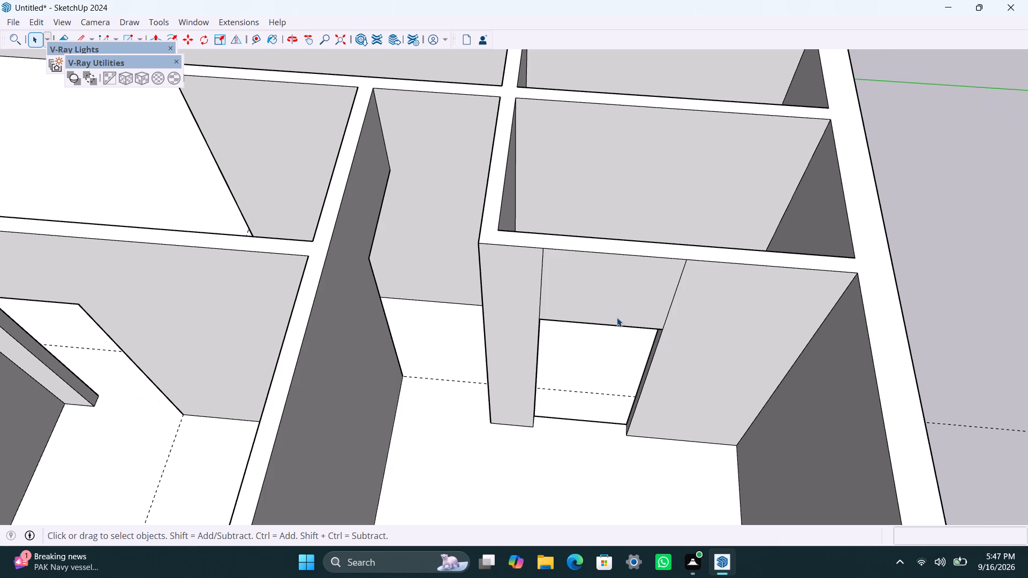
Copy the free vertical corner edge of the other small room's end wall 1'4.5" along the face toward the large open area.
{"action": "scroll", "coordinate": [363, 293], "scroll_direction": "down", "scroll_amount": 3}
{"action": "scroll", "coordinate": [561, 275], "scroll_direction": "down", "scroll_amount": 2}
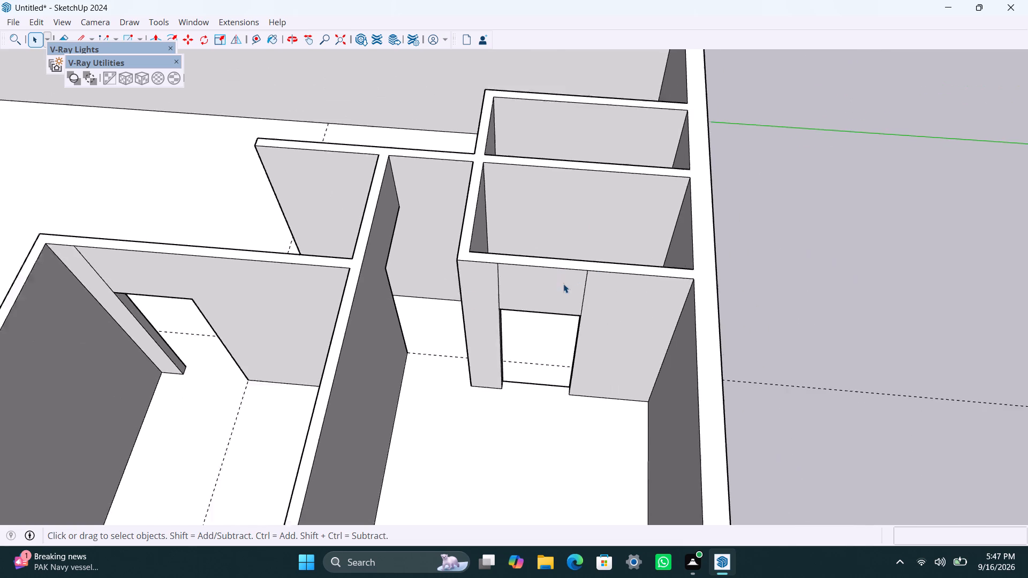
{"action": "scroll", "coordinate": [563, 284], "scroll_direction": "down", "scroll_amount": 1}
{"action": "middle_click_drag", "start_coordinate": [503, 316], "coordinate": [551, 318]}
{"action": "scroll", "coordinate": [551, 373], "scroll_direction": "down", "scroll_amount": 1}
{"action": "middle_click_drag", "start_coordinate": [560, 371], "coordinate": [471, 361]}
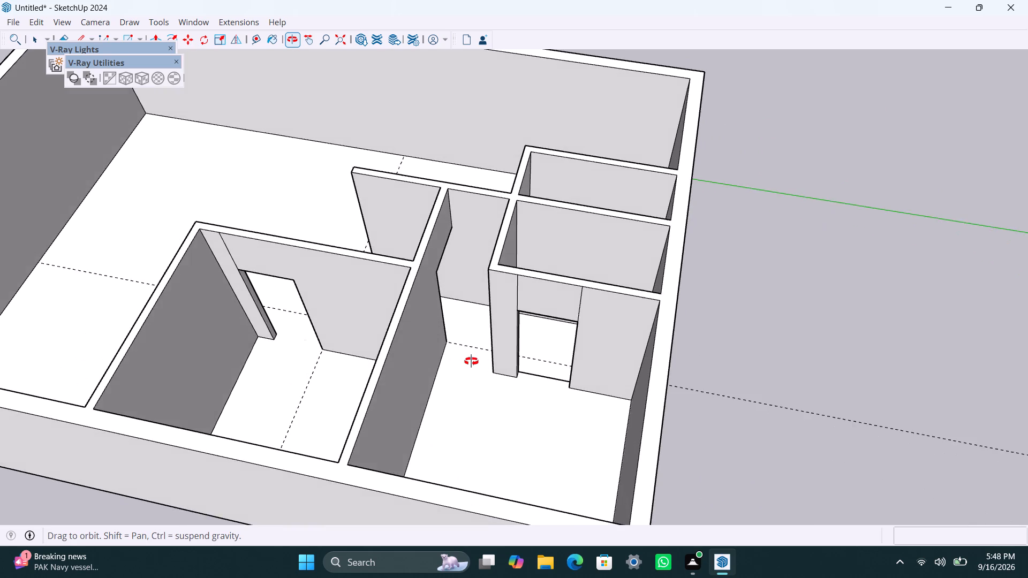
{"action": "middle_click_drag", "start_coordinate": [471, 361], "coordinate": [573, 361]}
{"action": "scroll", "coordinate": [538, 378], "scroll_direction": "down", "scroll_amount": 4}
{"action": "middle_click_drag", "start_coordinate": [369, 380], "coordinate": [569, 380]}
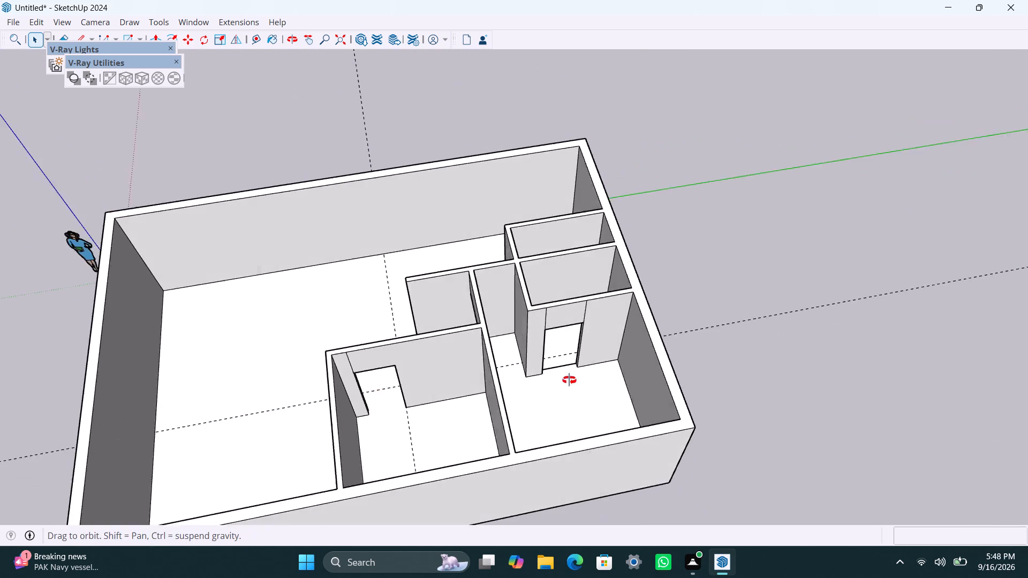
{"action": "middle_click_drag", "start_coordinate": [569, 380], "coordinate": [1000, 355]}
{"action": "scroll", "coordinate": [641, 327], "scroll_direction": "down", "scroll_amount": 3}
{"action": "middle_click_drag", "start_coordinate": [574, 325], "coordinate": [888, 376]}
{"action": "scroll", "coordinate": [572, 279], "scroll_direction": "up", "scroll_amount": 2}
{"action": "middle_click_drag", "start_coordinate": [617, 276], "coordinate": [630, 355], "text": "shift"}
{"action": "scroll", "coordinate": [519, 369], "scroll_direction": "up", "scroll_amount": 5}
{"action": "middle_click_drag", "start_coordinate": [492, 306], "coordinate": [454, 285]}
{"action": "scroll", "coordinate": [519, 302], "scroll_direction": "up", "scroll_amount": 2}
{"action": "middle_click_drag", "start_coordinate": [468, 298], "coordinate": [474, 300]}
{"action": "scroll", "coordinate": [515, 280], "scroll_direction": "up", "scroll_amount": 2}
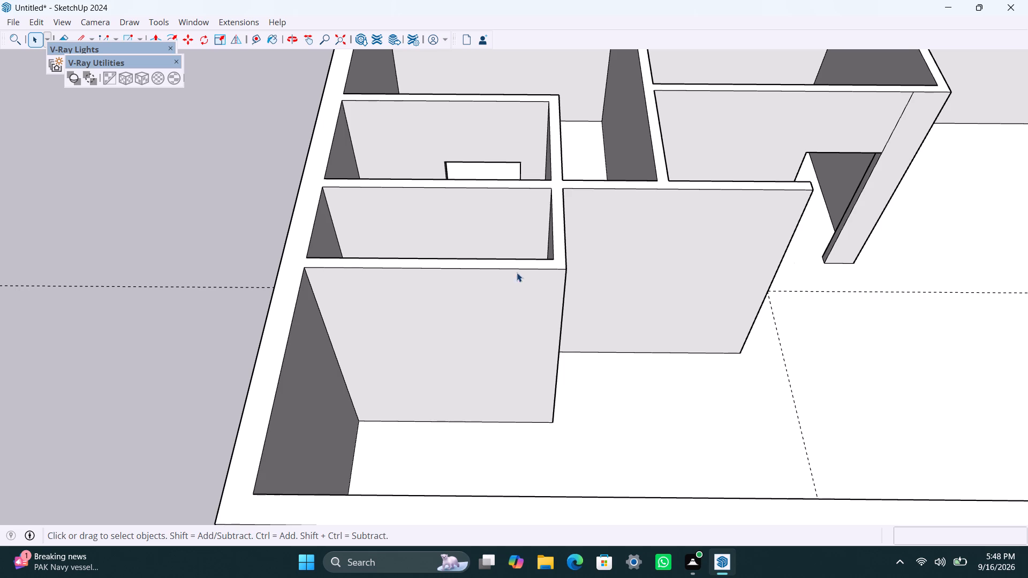
{"action": "scroll", "coordinate": [558, 308], "scroll_direction": "up", "scroll_amount": 1}
{"action": "left_click", "coordinate": [564, 306]}
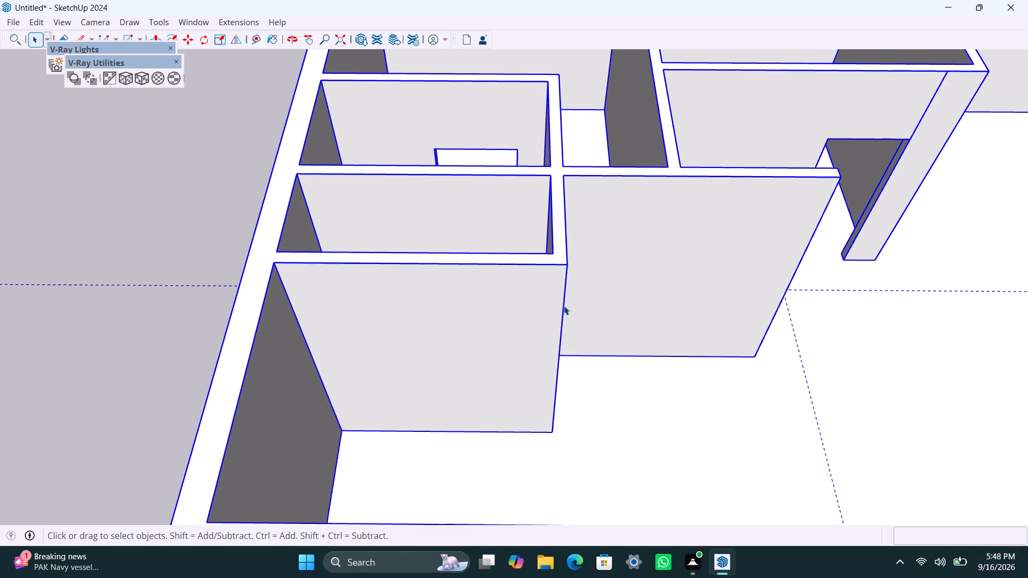
{"action": "double_click", "coordinate": [561, 319]}
{"action": "double_click", "coordinate": [543, 324]}
{"action": "scroll", "coordinate": [561, 359], "scroll_direction": "up", "scroll_amount": 1}
{"action": "left_click", "coordinate": [595, 396]}
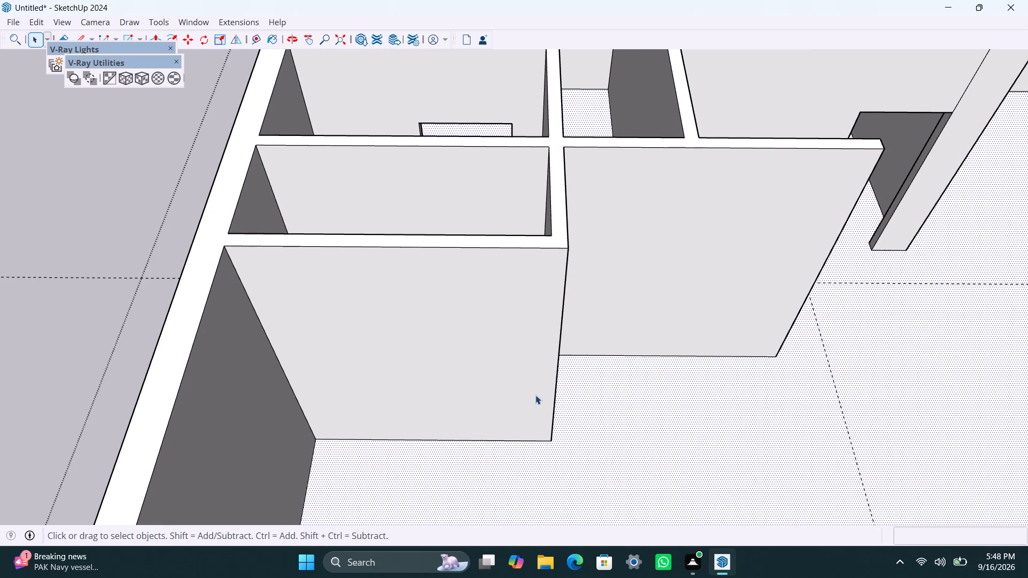
{"action": "left_click", "coordinate": [553, 404]}
{"action": "key", "text": "m"}
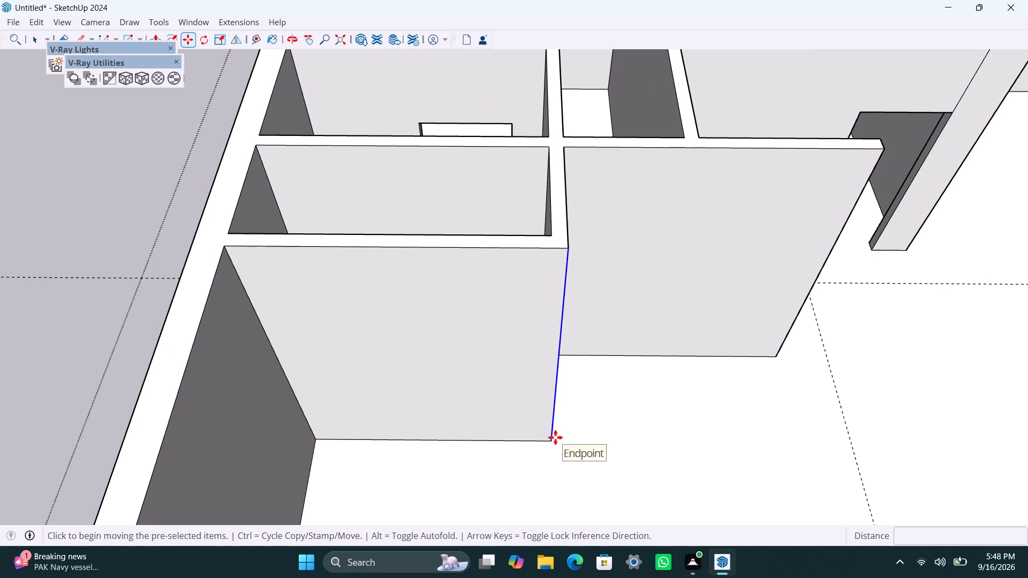
{"action": "left_click", "coordinate": [549, 442]}
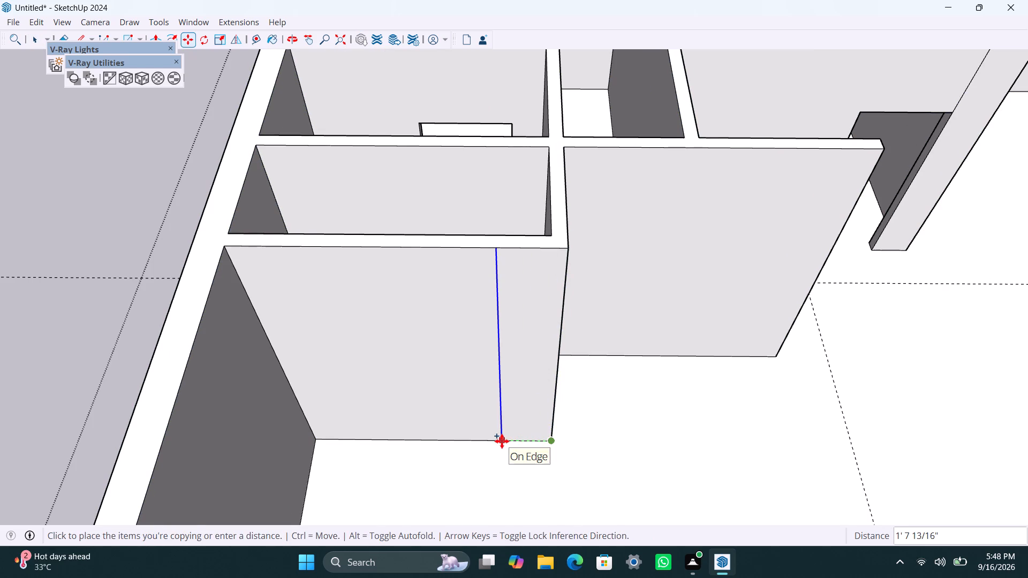
{"action": "type", "text": "1'4.5\""}
{"action": "key", "text": "Return"}
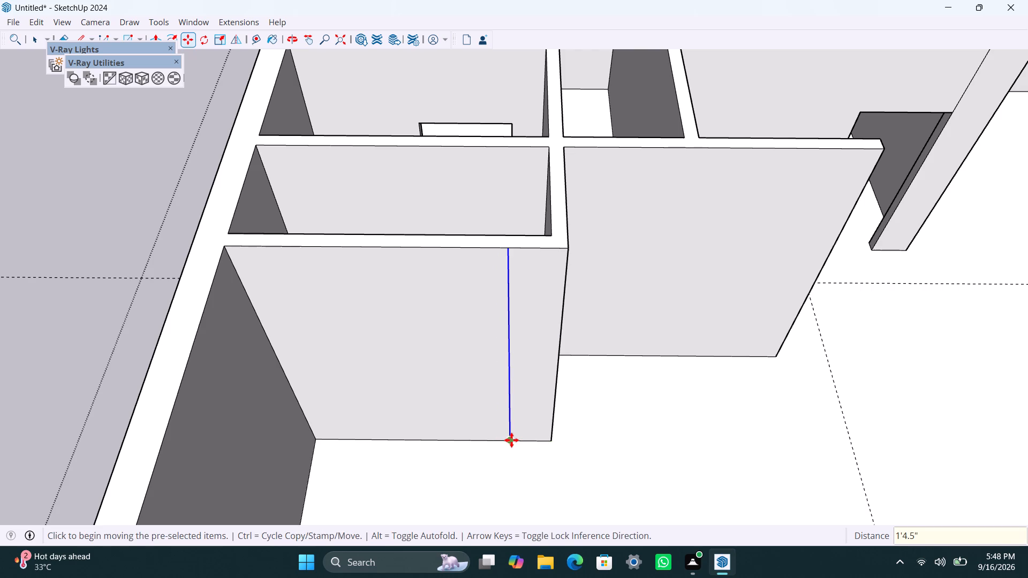
Copy the new door-side line 3' further along this end wall to mark the door width.
{"action": "left_click", "coordinate": [511, 440]}
{"action": "type", "text": "3'"}
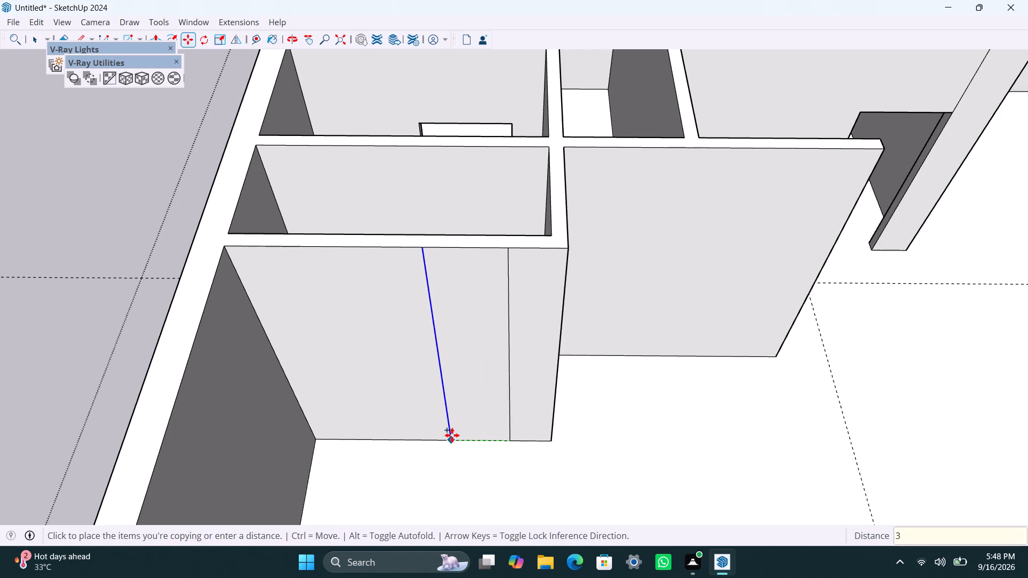
{"action": "key", "text": "Return"}
{"action": "key", "text": "space"}
Copy the end wall's top edge between the door-side lines 3' down to mark the lintel depth.
{"action": "left_click", "coordinate": [494, 248]}
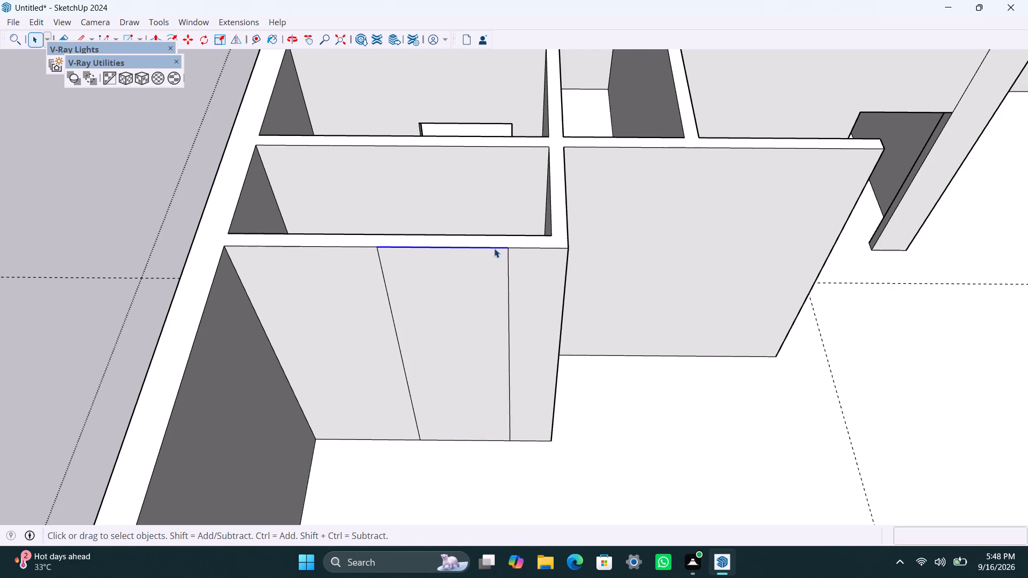
{"action": "key", "text": "m"}
{"action": "left_click", "coordinate": [511, 250]}
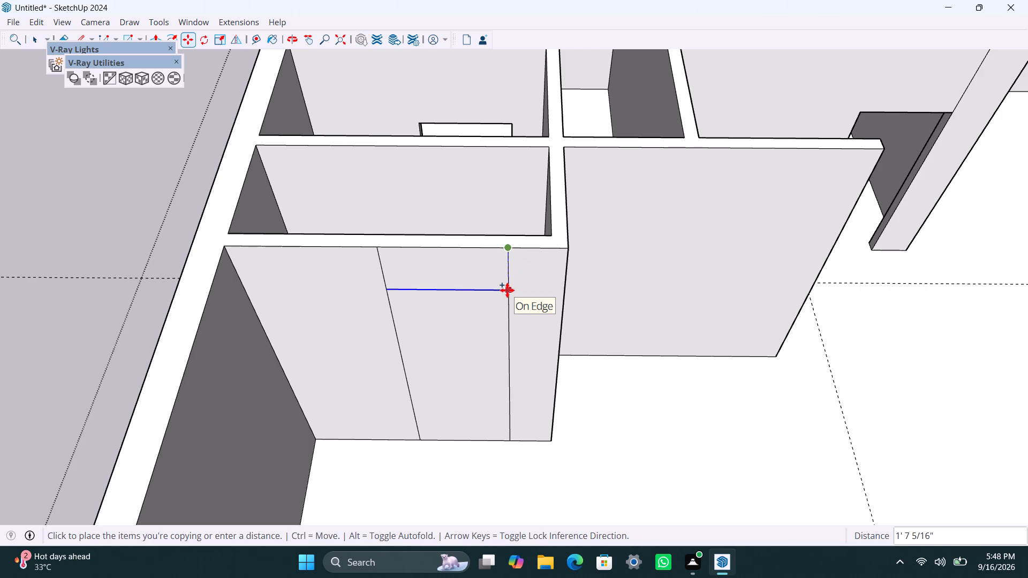
{"action": "type", "text": "3'"}
{"action": "key", "text": "Return"}
{"action": "key", "text": "space"}
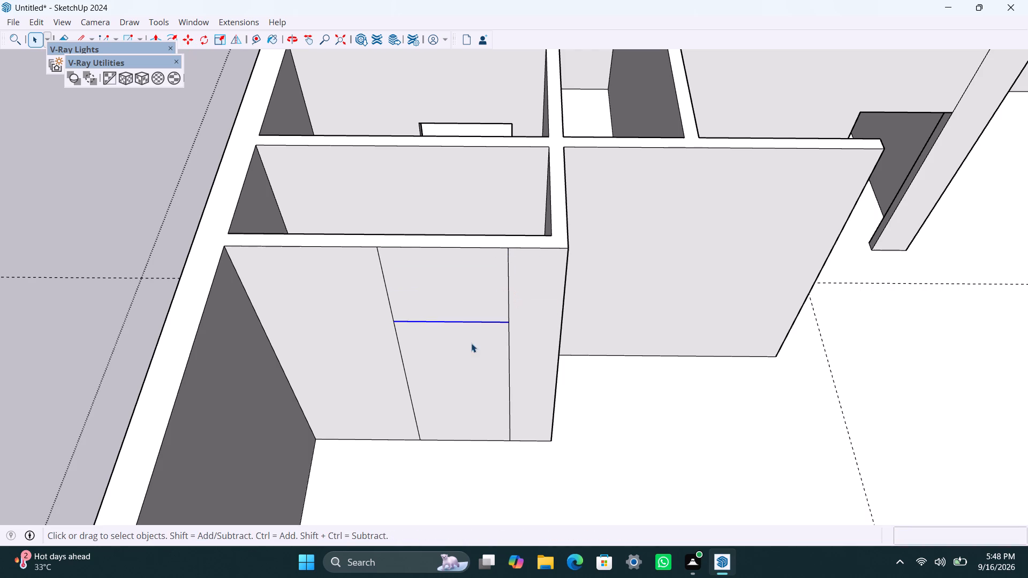
Push/Pull the door rectangle 4 1/2" through the end wall to cut the opening beneath the lintel.
{"action": "left_click", "coordinate": [471, 343]}
{"action": "key", "text": "p"}
{"action": "left_click", "coordinate": [431, 386]}
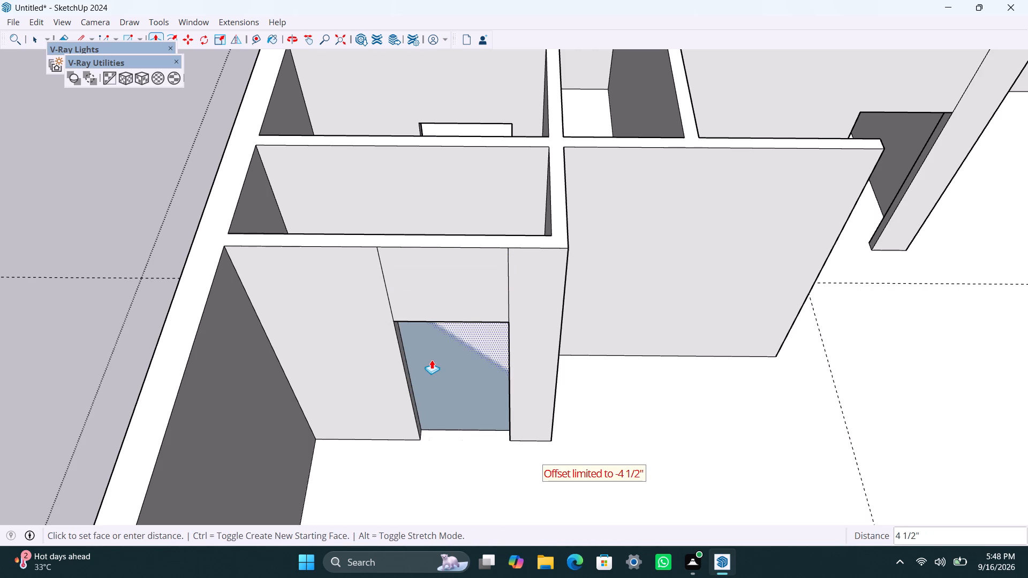
{"action": "left_click", "coordinate": [432, 360]}
{"action": "key", "text": "space"}
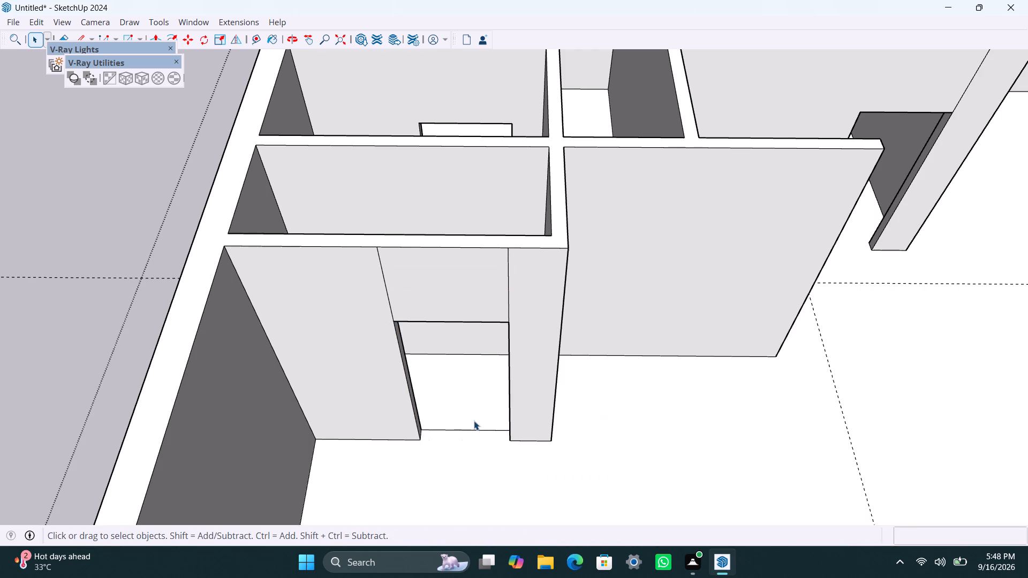
Delete the leftover line across the floor at the new door opening.
{"action": "left_click", "coordinate": [473, 430]}
{"action": "key", "text": "Delete"}
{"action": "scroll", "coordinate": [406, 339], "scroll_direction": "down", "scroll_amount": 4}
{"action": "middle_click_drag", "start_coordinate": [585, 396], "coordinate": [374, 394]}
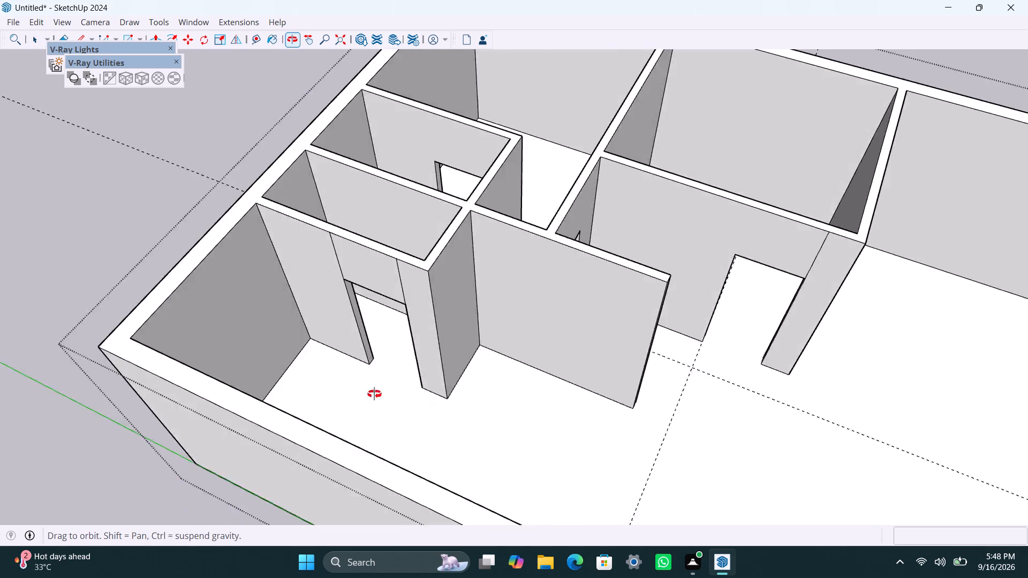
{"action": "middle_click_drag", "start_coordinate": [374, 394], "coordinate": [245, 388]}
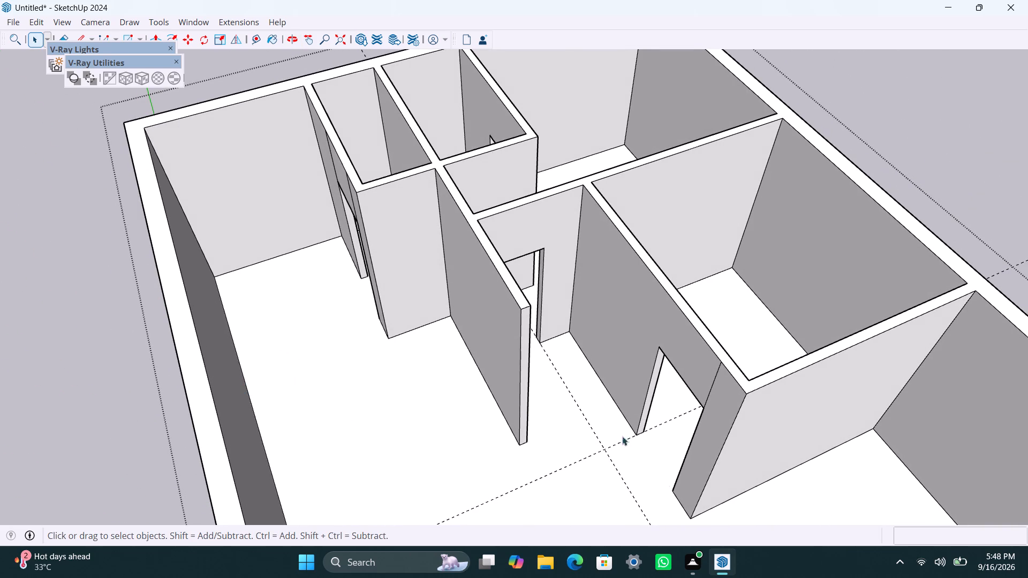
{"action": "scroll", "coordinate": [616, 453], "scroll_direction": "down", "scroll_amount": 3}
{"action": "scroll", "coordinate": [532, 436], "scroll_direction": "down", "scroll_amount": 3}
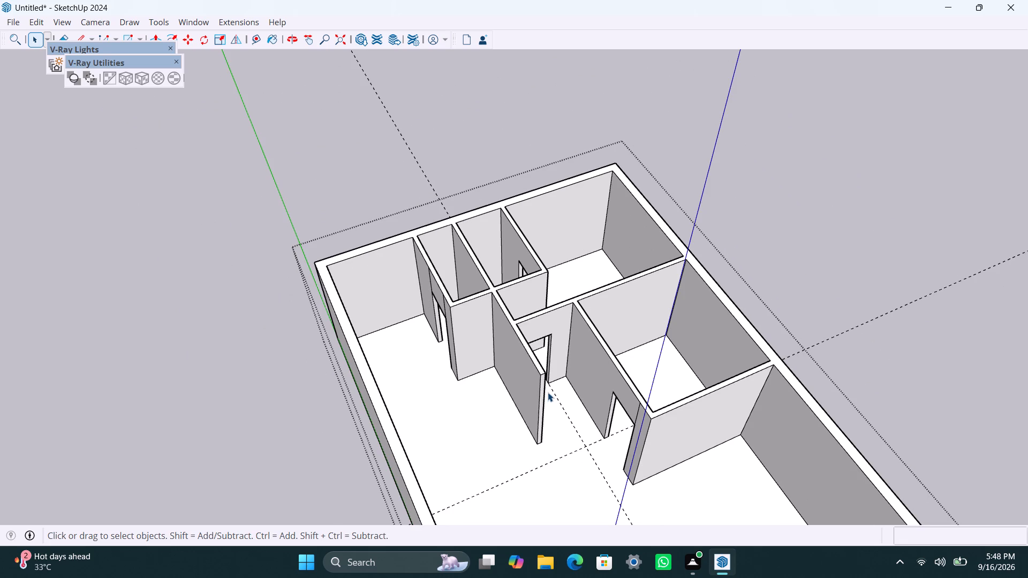
Copy the vertical inner corner edge nearest the origin 6'6" along the long outer side wall.
{"action": "scroll", "coordinate": [548, 392], "scroll_direction": "down", "scroll_amount": 3}
{"action": "middle_click_drag", "start_coordinate": [548, 392], "coordinate": [472, 210], "text": "shift"}
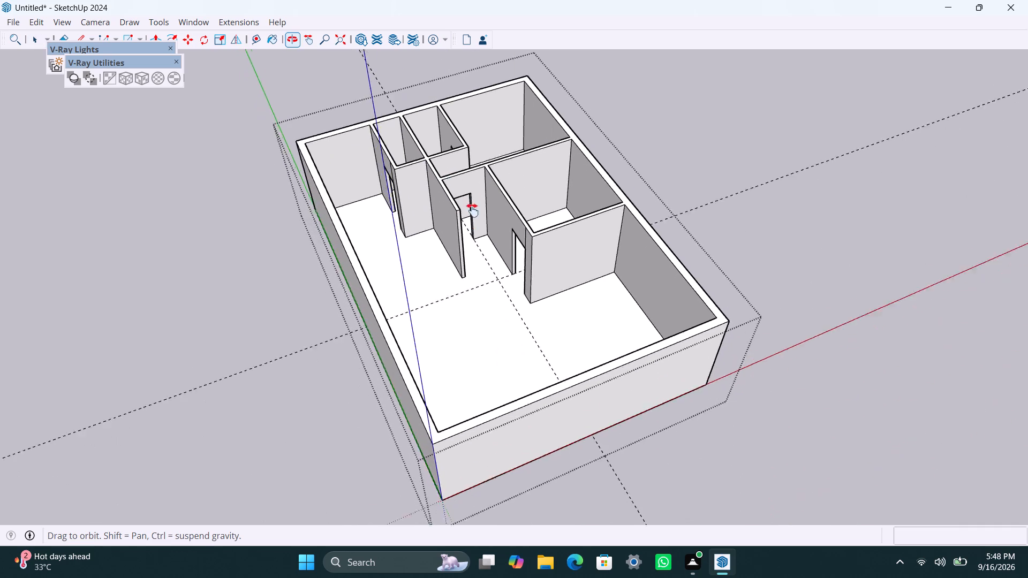
{"action": "middle_click_drag", "start_coordinate": [472, 210], "coordinate": [478, 184], "text": "shift"}
{"action": "middle_click_drag", "start_coordinate": [518, 287], "coordinate": [381, 428]}
{"action": "scroll", "coordinate": [464, 319], "scroll_direction": "up", "scroll_amount": 2}
{"action": "middle_click_drag", "start_coordinate": [541, 326], "coordinate": [371, 419]}
{"action": "scroll", "coordinate": [400, 335], "scroll_direction": "up", "scroll_amount": 2}
{"action": "left_click", "coordinate": [405, 345]}
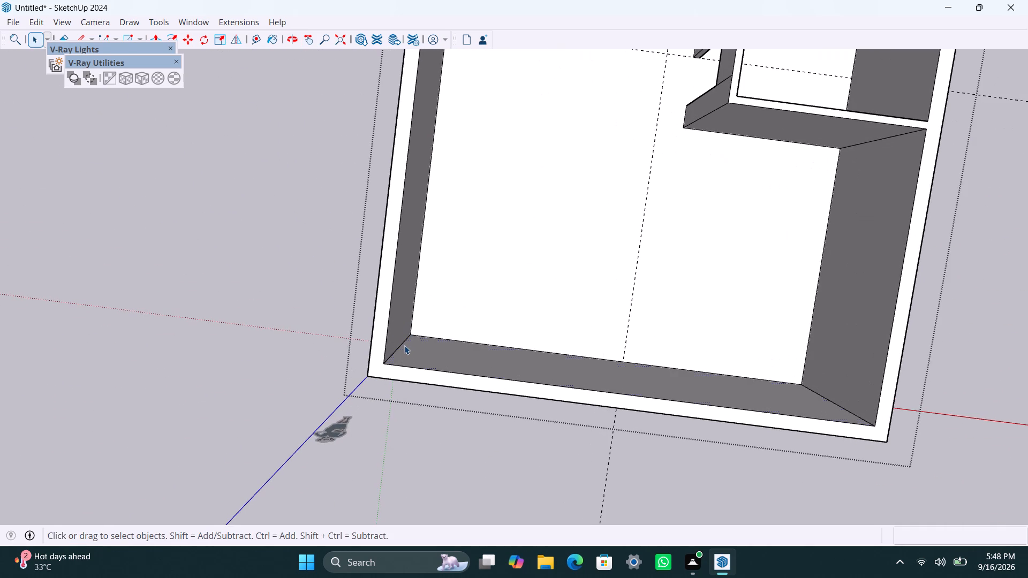
{"action": "left_click", "coordinate": [400, 347]}
{"action": "key", "text": "m"}
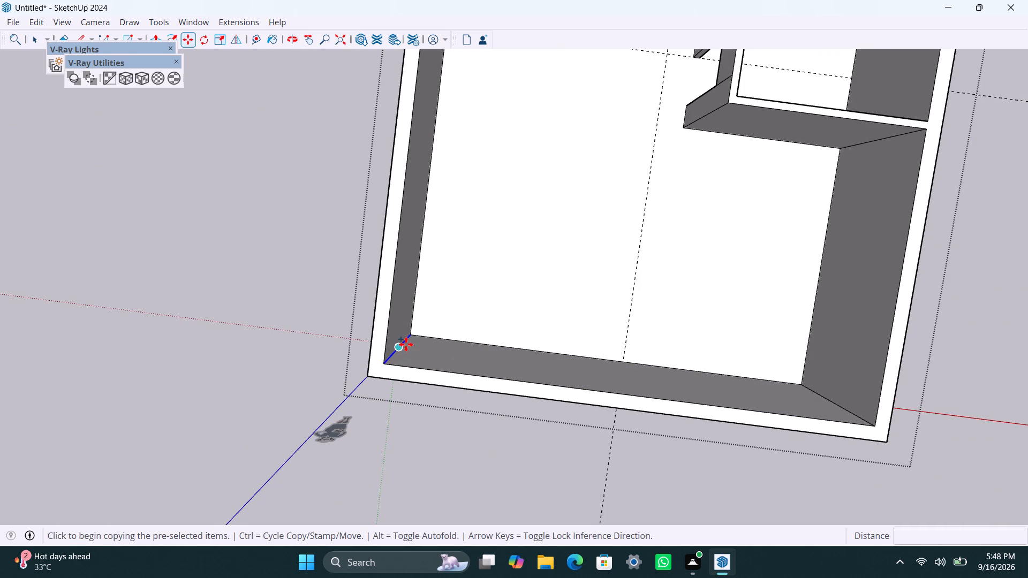
{"action": "left_click", "coordinate": [391, 362]}
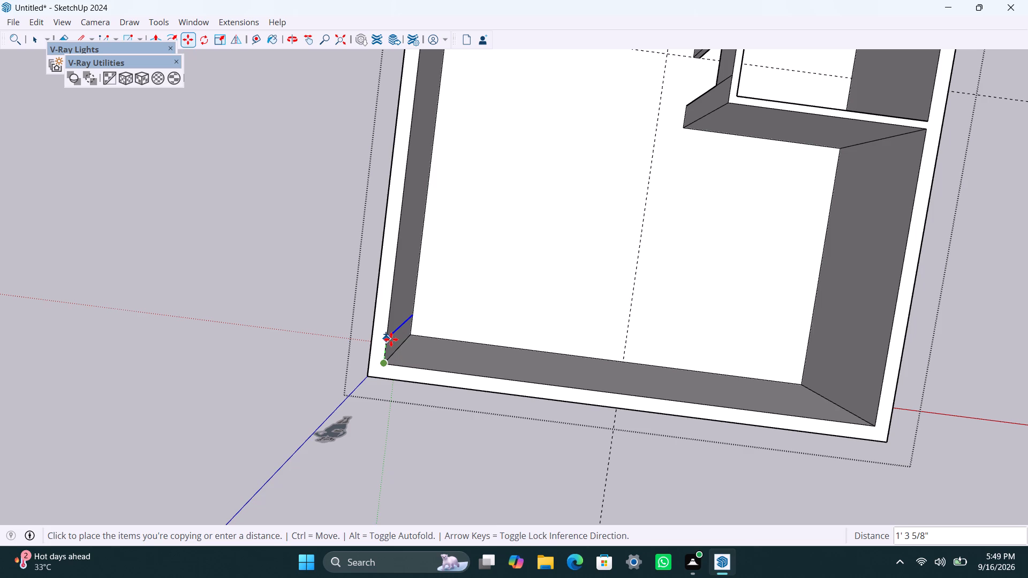
{"action": "type", "text": "6'6\""}
{"action": "key", "text": "Return"}
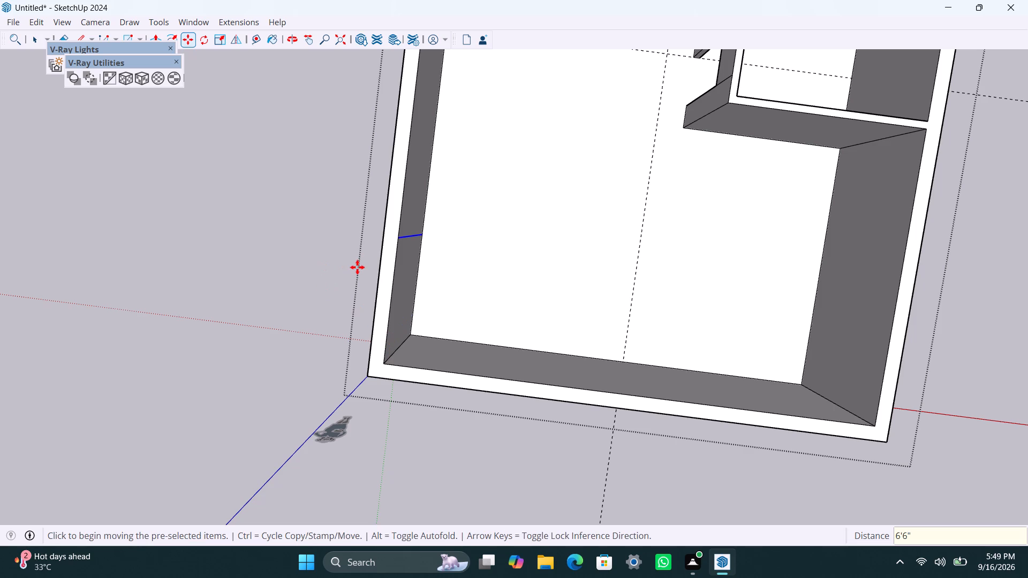
Copy the new vertical line 4.5" further along the side wall to mark a partition's thickness.
{"action": "left_click_drag", "start_coordinate": [401, 239], "coordinate": [401, 231]}
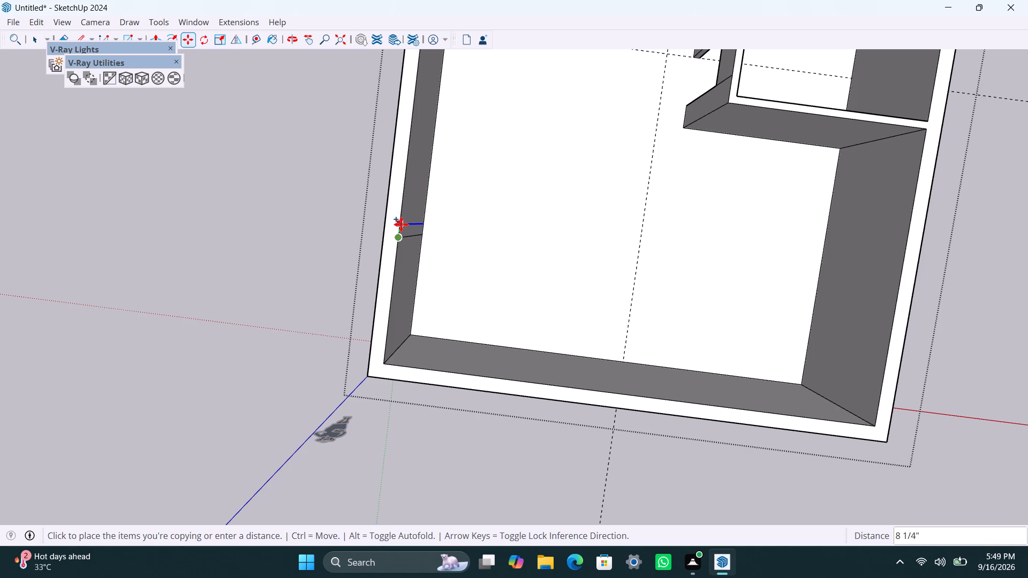
{"action": "key", "text": "4"}
{"action": "type", "text": ".5\""}
{"action": "key", "text": "Return"}
{"action": "key", "text": "space"}
Push/Pull the 4.5" wide strip on the side wall 14'11" into the room to form a partition.
{"action": "middle_click_drag", "start_coordinate": [581, 353], "coordinate": [532, 357]}
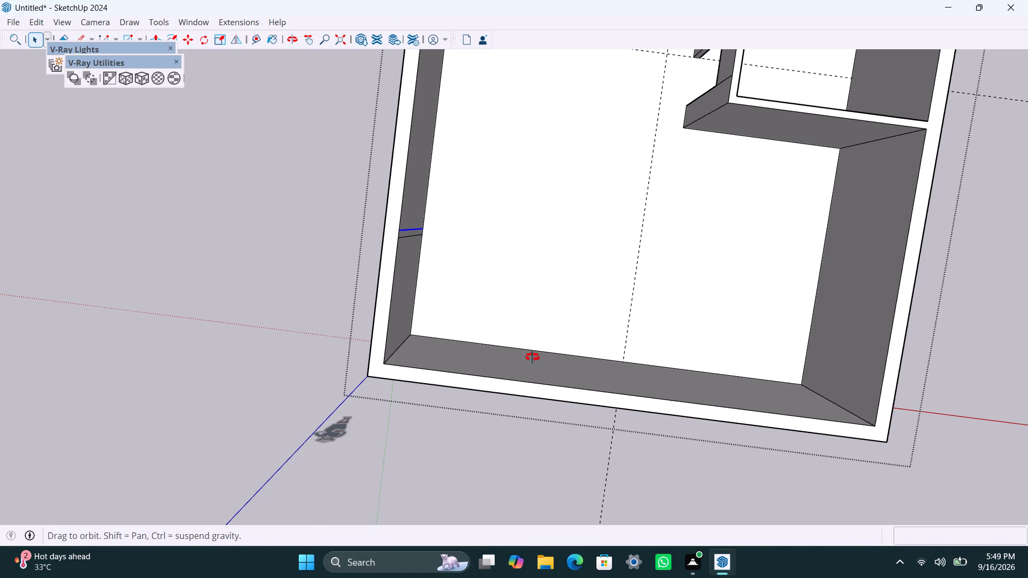
{"action": "middle_click_drag", "start_coordinate": [532, 357], "coordinate": [256, 223]}
{"action": "scroll", "coordinate": [792, 306], "scroll_direction": "up", "scroll_amount": 1}
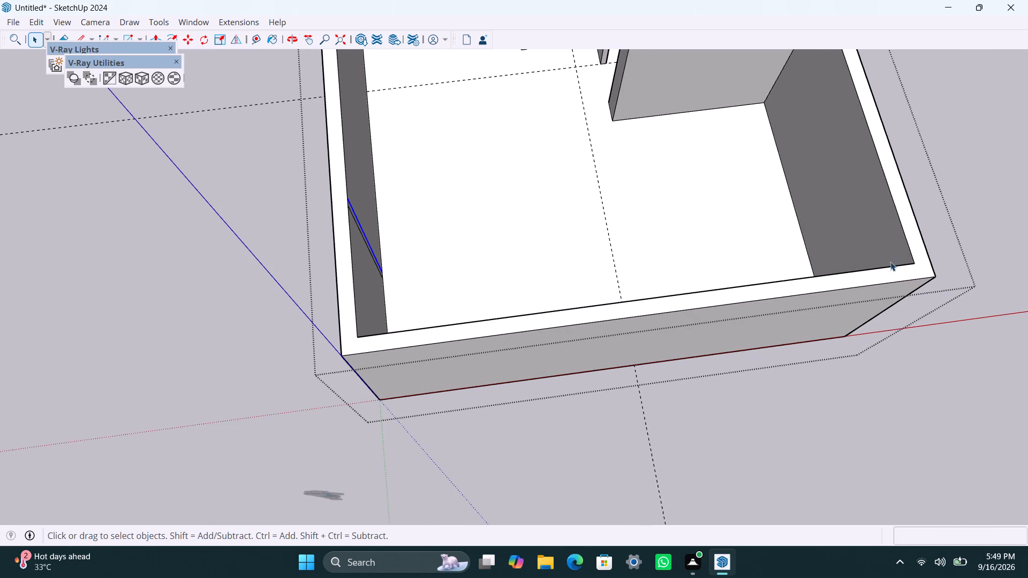
{"action": "scroll", "coordinate": [839, 211], "scroll_direction": "down", "scroll_amount": 8}
{"action": "middle_click_drag", "start_coordinate": [902, 330], "coordinate": [411, 282]}
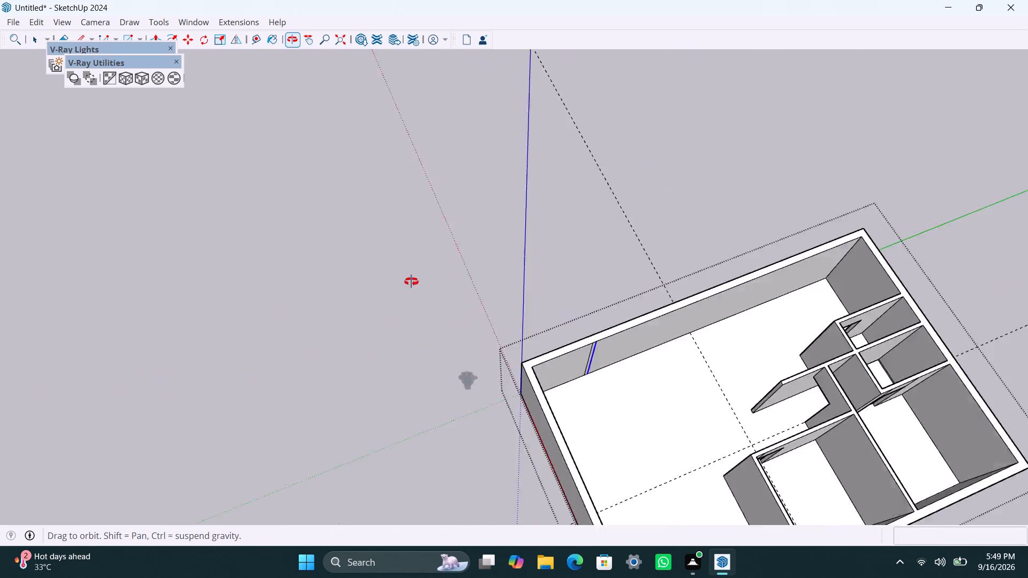
{"action": "middle_click_drag", "start_coordinate": [411, 282], "coordinate": [334, 239]}
{"action": "scroll", "coordinate": [640, 438], "scroll_direction": "down", "scroll_amount": 2}
{"action": "middle_click_drag", "start_coordinate": [716, 377], "coordinate": [713, 186], "text": "shift"}
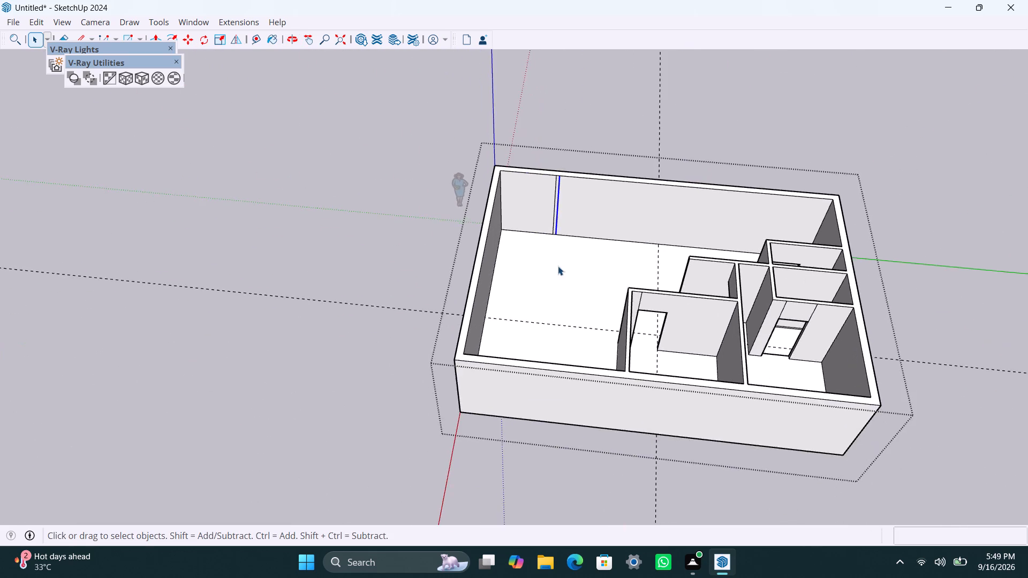
{"action": "scroll", "coordinate": [558, 266], "scroll_direction": "up", "scroll_amount": 9}
{"action": "scroll", "coordinate": [550, 186], "scroll_direction": "up", "scroll_amount": 2}
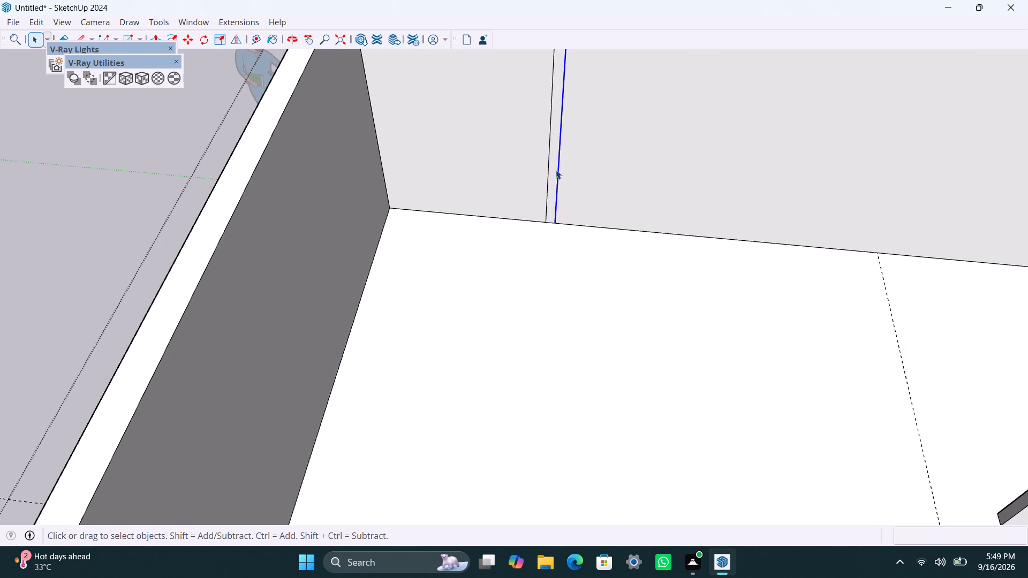
{"action": "left_click", "coordinate": [555, 172]}
{"action": "key", "text": "p"}
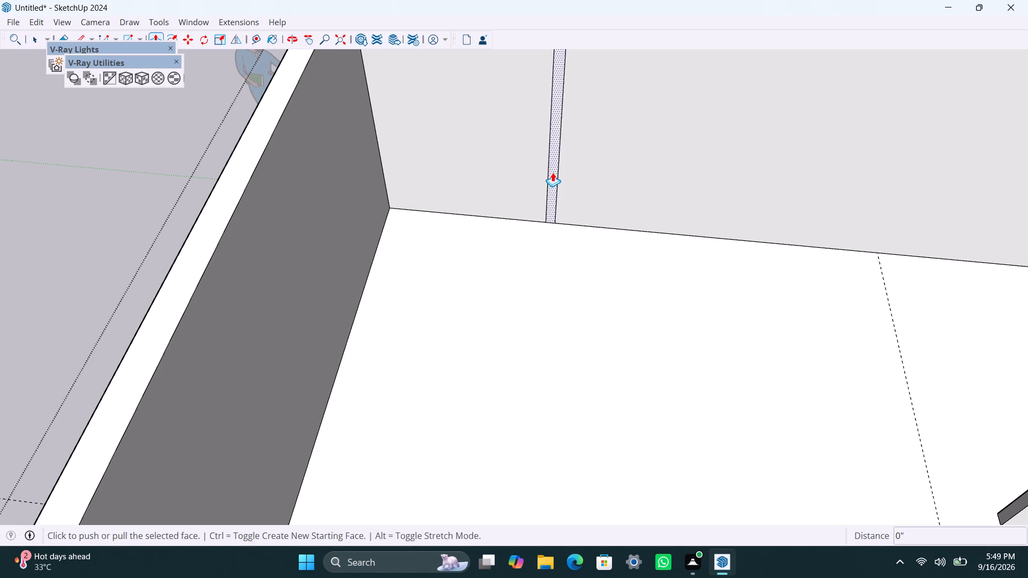
{"action": "left_click_drag", "start_coordinate": [553, 172], "coordinate": [543, 292]}
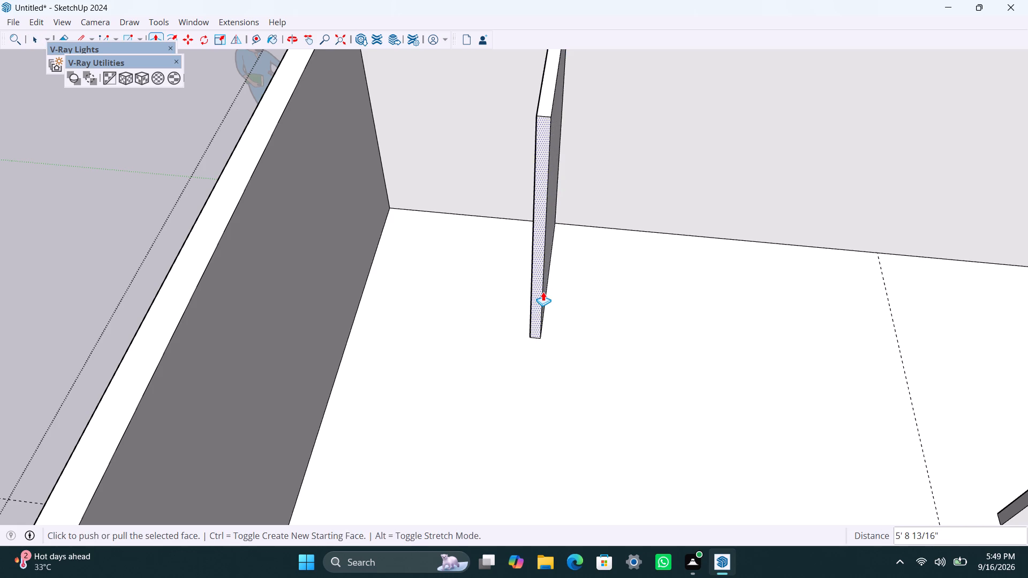
{"action": "type", "text": "14"}
{"action": "type", "text": "'11"}
{"action": "key", "text": "shift+quotedbl"}
{"action": "key", "text": "Return"}
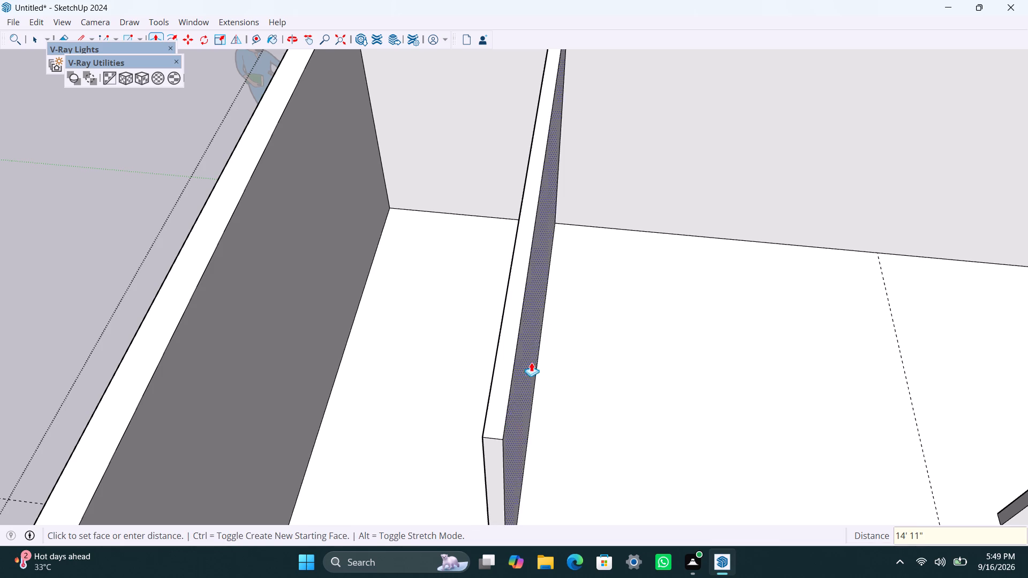
Push the new partition's free end face back 4' to shorten it.
{"action": "left_click", "coordinate": [490, 457]}
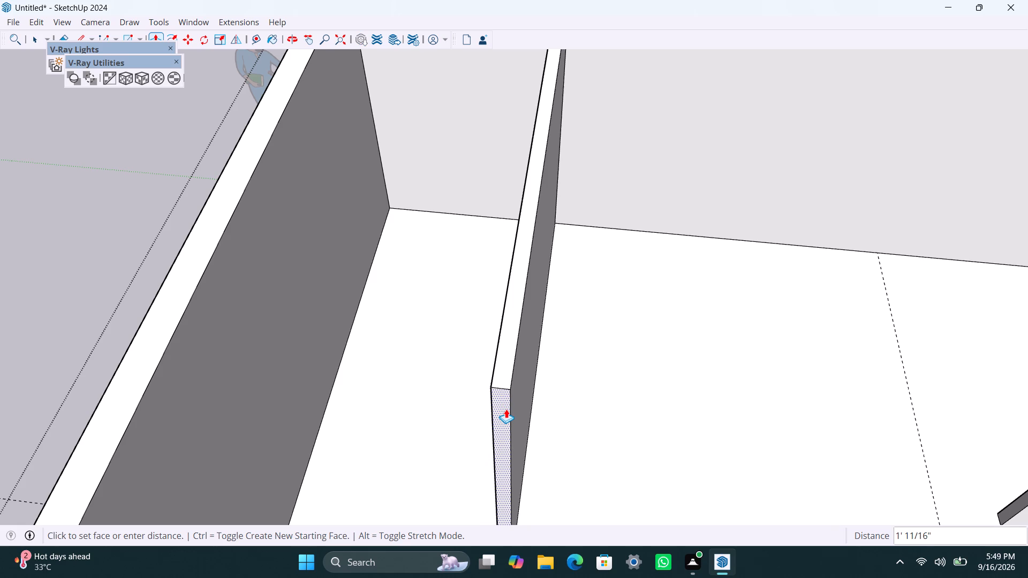
{"action": "type", "text": "4'"}
{"action": "key", "text": "Return"}
{"action": "key", "text": "space"}
Delete all the dashed guide lines in the model.
{"action": "scroll", "coordinate": [490, 364], "scroll_direction": "down", "scroll_amount": 5}
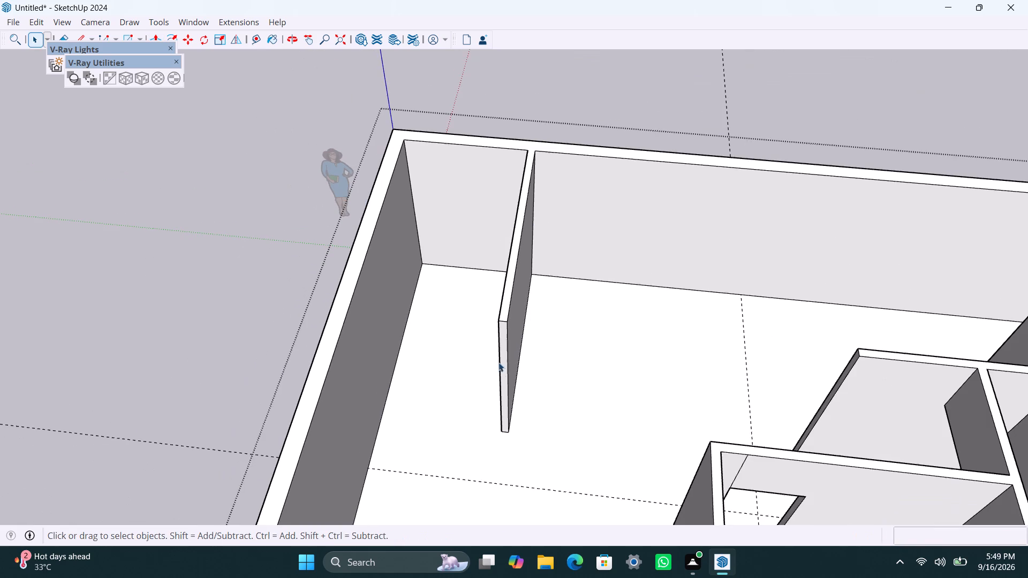
{"action": "middle_click_drag", "start_coordinate": [589, 431], "coordinate": [404, 472]}
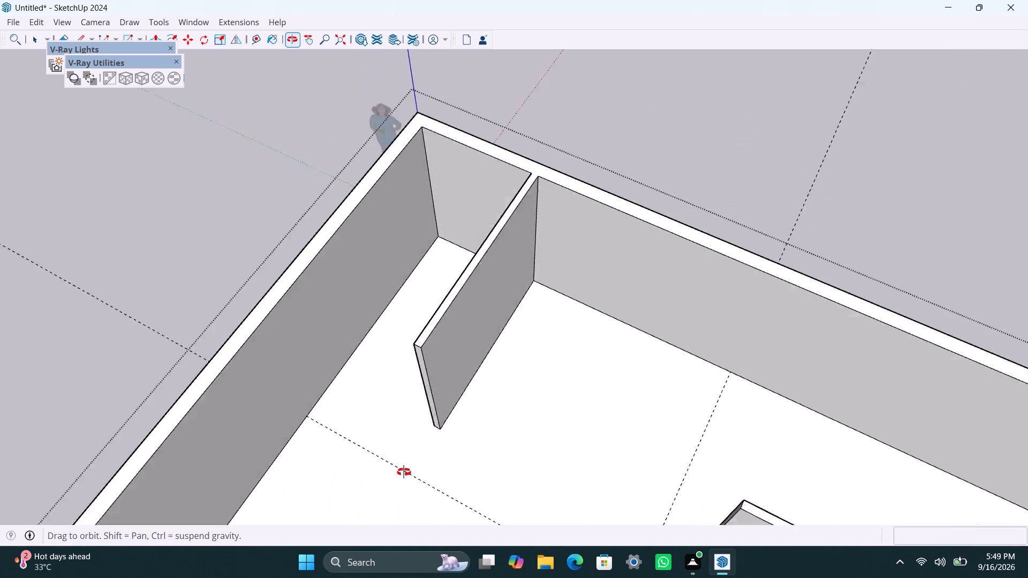
{"action": "middle_click_drag", "start_coordinate": [404, 472], "coordinate": [259, 436]}
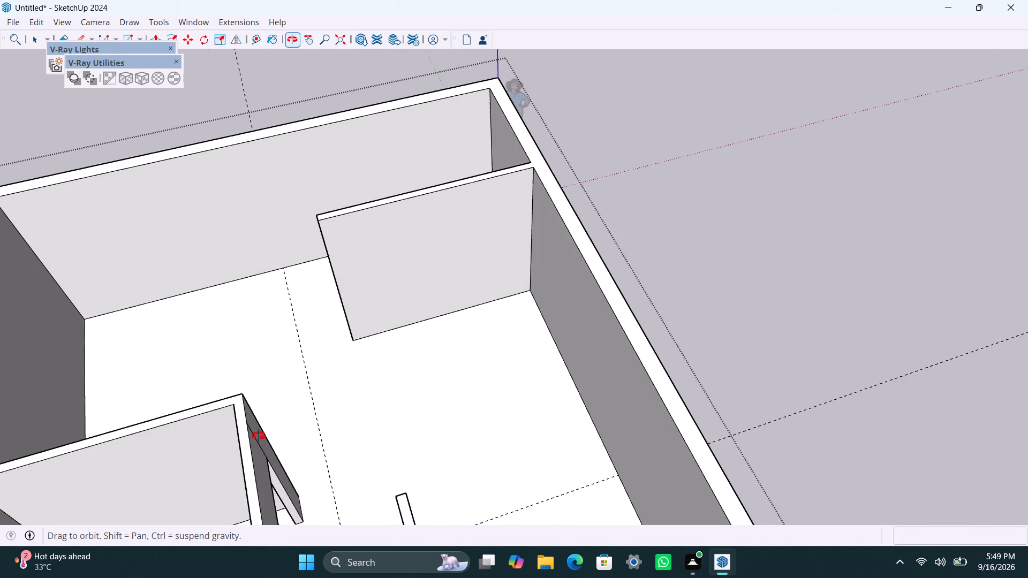
{"action": "middle_click_drag", "start_coordinate": [259, 436], "coordinate": [255, 436]}
{"action": "scroll", "coordinate": [321, 320], "scroll_direction": "down", "scroll_amount": 3}
{"action": "middle_click_drag", "start_coordinate": [429, 369], "coordinate": [498, 370], "text": "shift"}
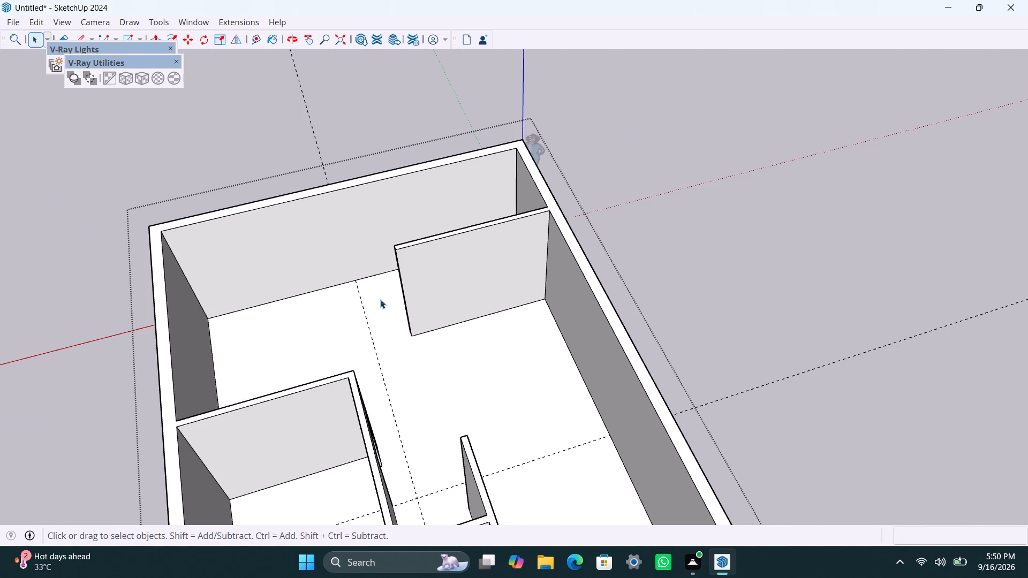
{"action": "left_click", "coordinate": [40, 25]}
{"action": "left_click", "coordinate": [112, 159]}
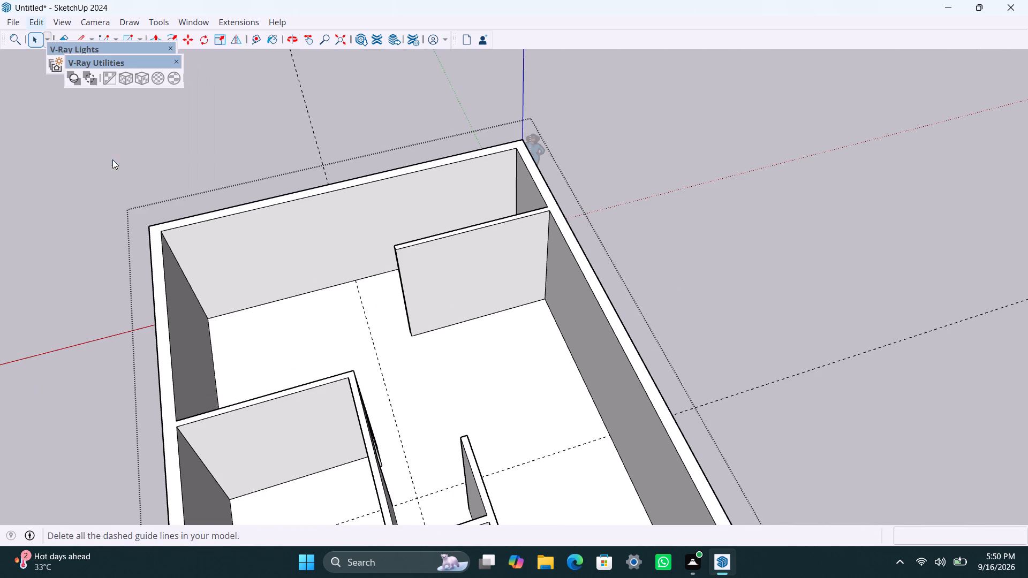
Place a guide line 14'11" from the side wall's floor edge, parallel to that wall, beside the new partition.
{"action": "scroll", "coordinate": [391, 302], "scroll_direction": "down", "scroll_amount": 3}
{"action": "middle_click_drag", "start_coordinate": [490, 276], "coordinate": [435, 432]}
{"action": "scroll", "coordinate": [420, 295], "scroll_direction": "up", "scroll_amount": 1}
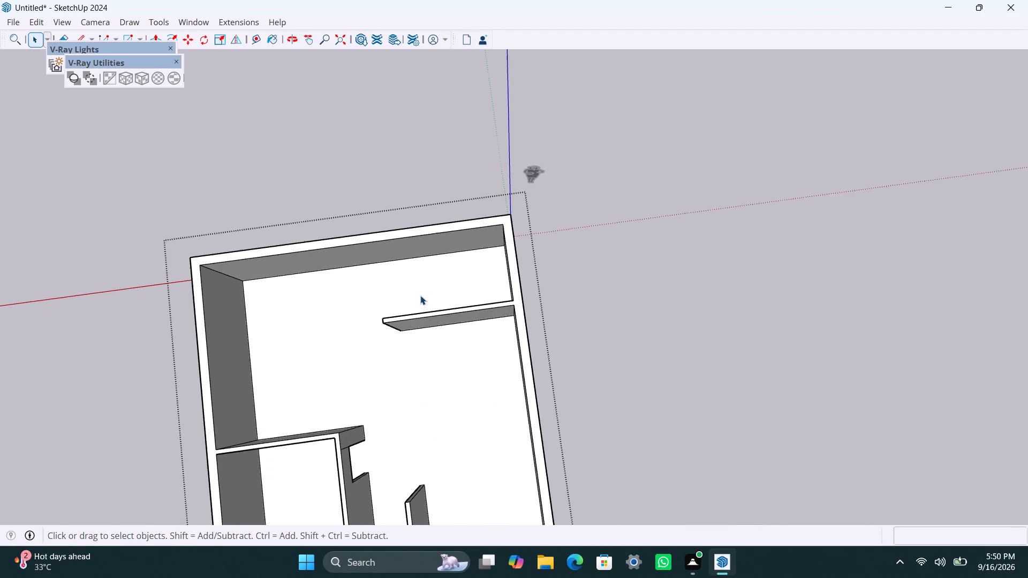
{"action": "middle_click_drag", "start_coordinate": [421, 295], "coordinate": [670, 262]}
{"action": "scroll", "coordinate": [700, 236], "scroll_direction": "up", "scroll_amount": 1}
{"action": "key", "text": "t"}
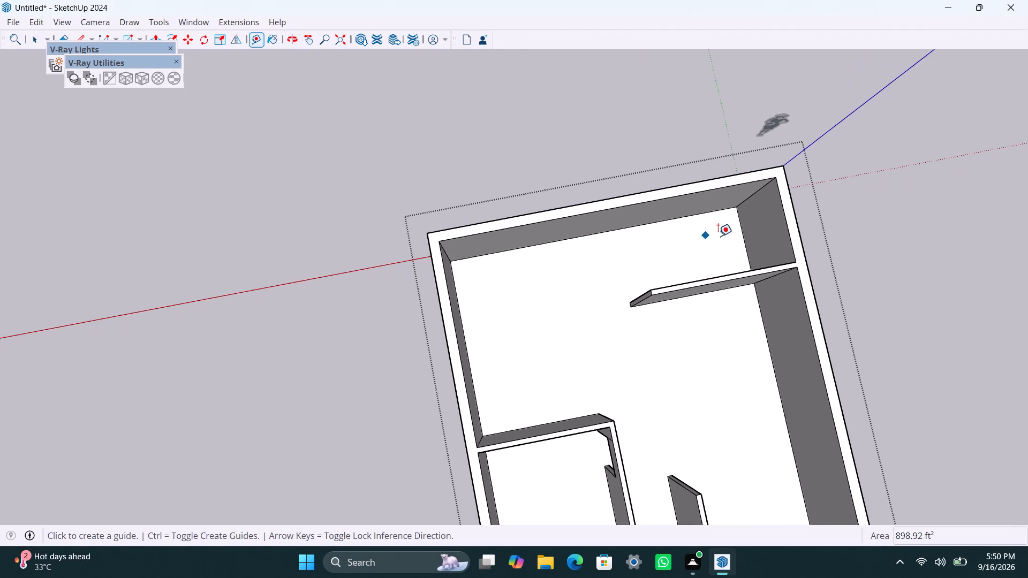
{"action": "left_click", "coordinate": [740, 220]}
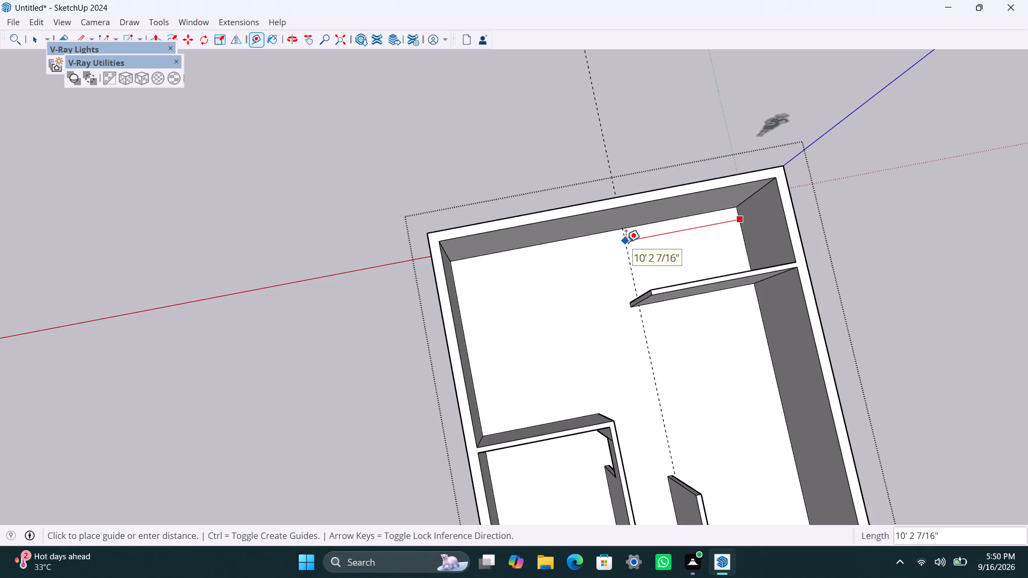
{"action": "key", "text": "1"}
{"action": "type", "text": "4'11"}
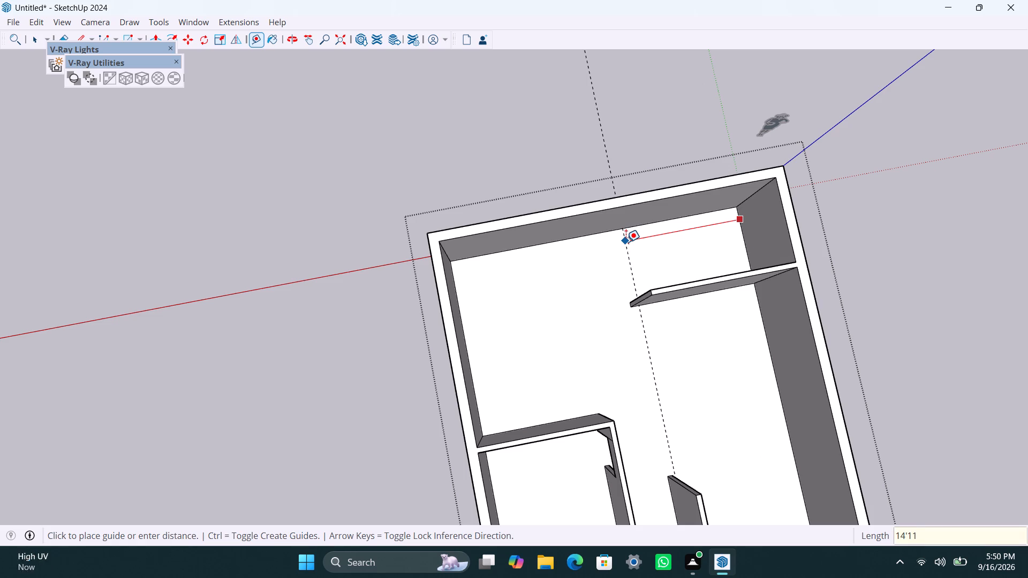
{"action": "key", "text": "shift+quotedbl"}
{"action": "key", "text": "Return"}
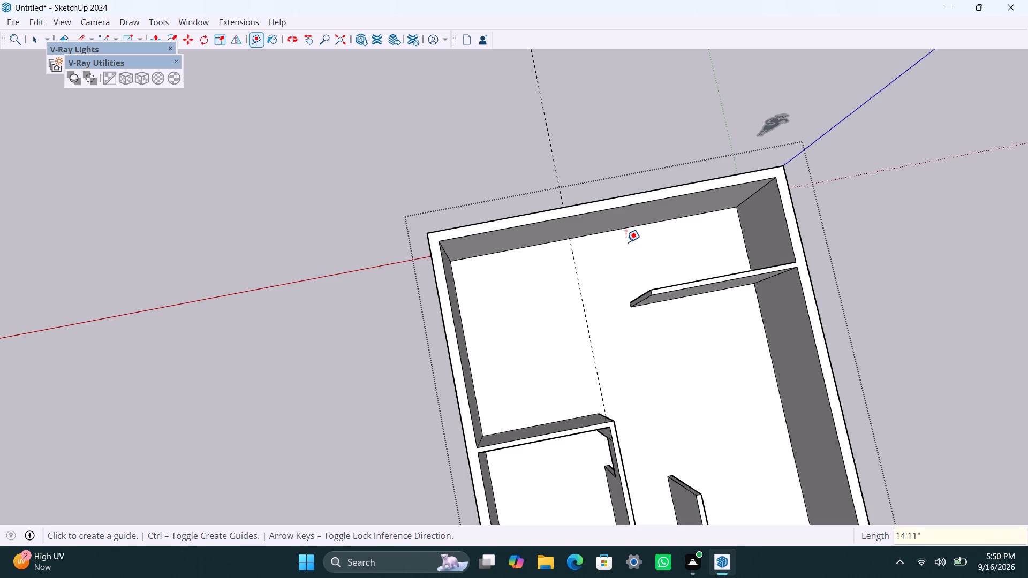
{"action": "key", "text": "space"}
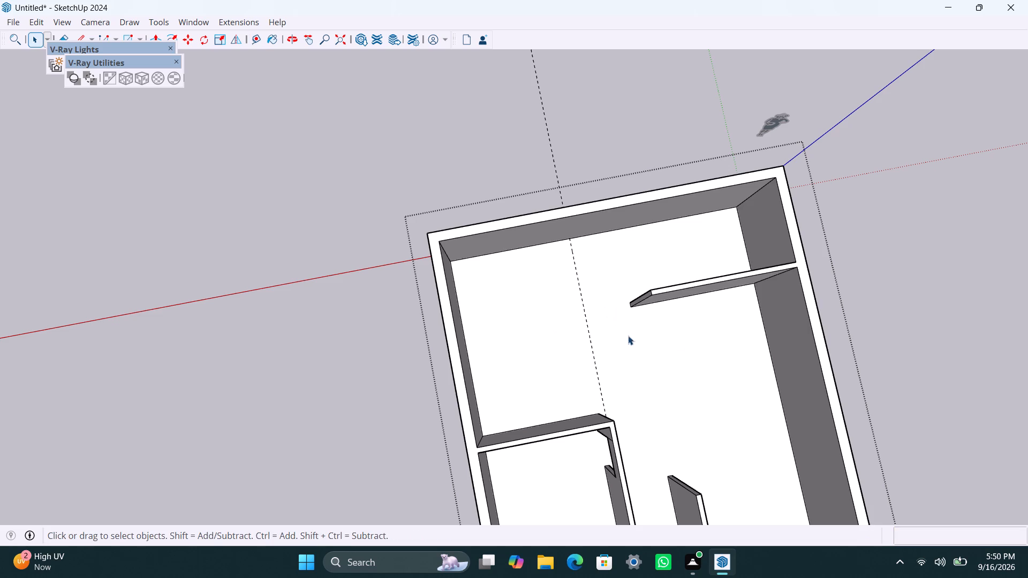
Copy the vertical inner corner edge nearest the origin 14'11" along the outer end wall to the guide line.
{"action": "middle_click_drag", "start_coordinate": [695, 340], "coordinate": [616, 330]}
{"action": "scroll", "coordinate": [580, 302], "scroll_direction": "up", "scroll_amount": 1}
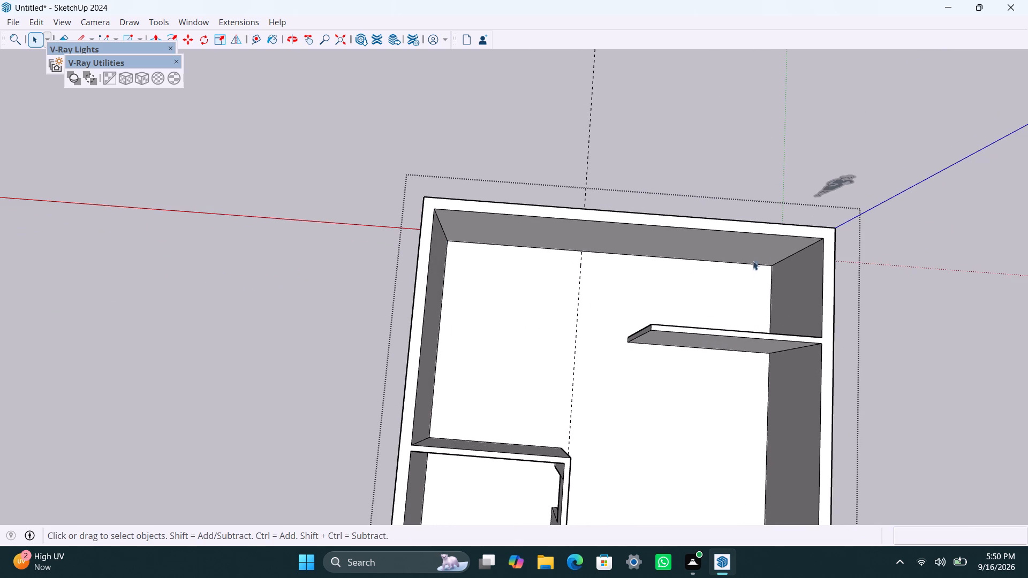
{"action": "left_click", "coordinate": [778, 263]}
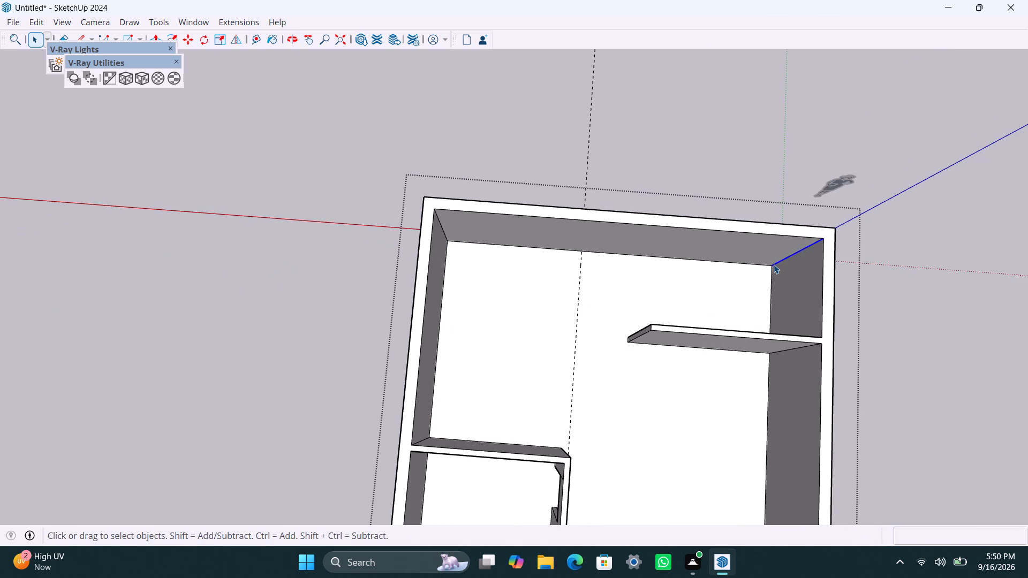
{"action": "key", "text": "m"}
{"action": "left_click", "coordinate": [773, 264]}
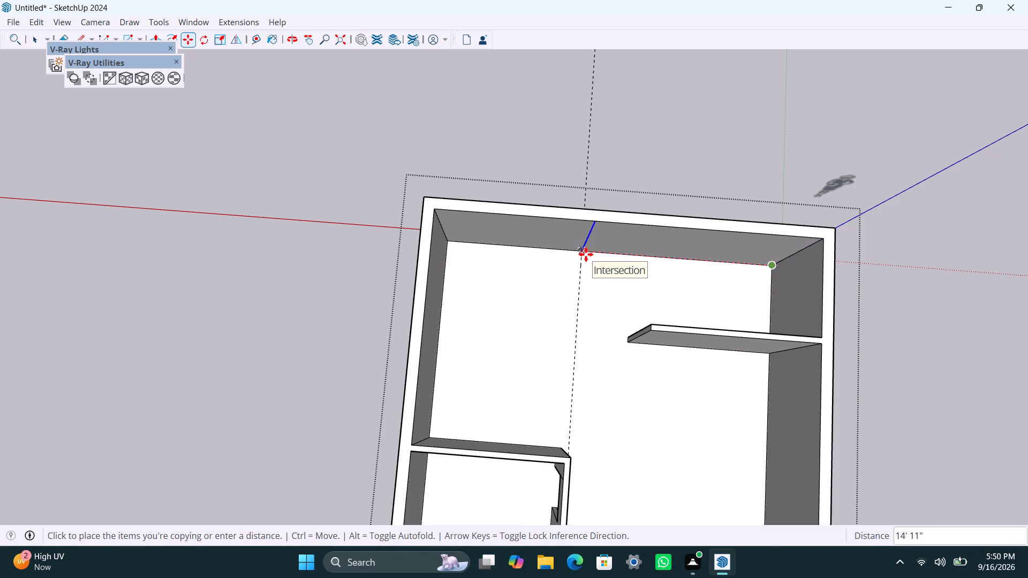
{"action": "type", "text": "14"}
{"action": "type", "text": "'11\""}
{"action": "key", "text": "Return"}
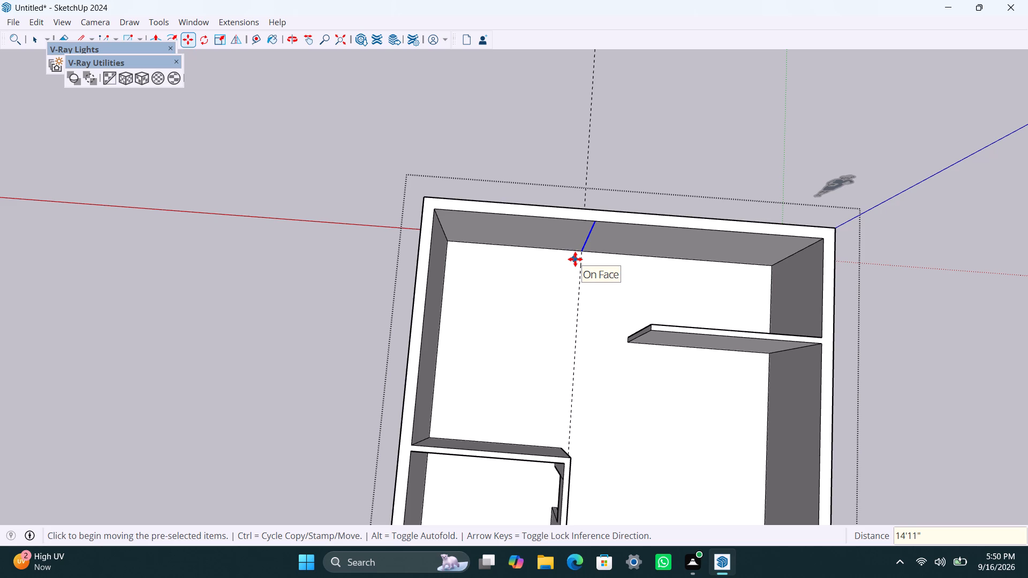
Copy the new vertical edge on the end wall 4.5" further along the wall, away from the origin.
{"action": "left_click", "coordinate": [584, 245]}
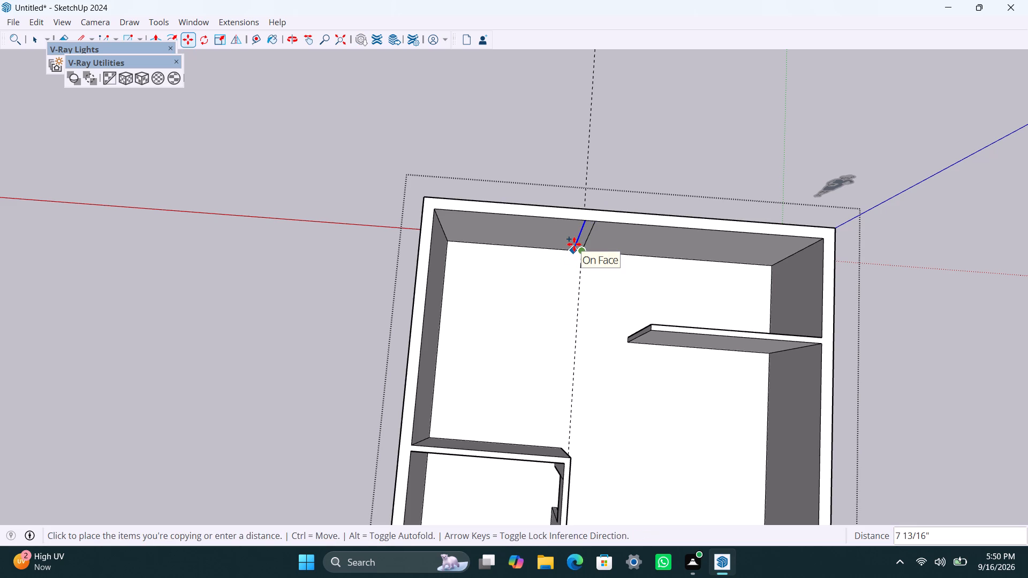
{"action": "key", "text": "4"}
{"action": "key", "text": "period"}
{"action": "type", "text": "5\""}
{"action": "key", "text": "Return"}
{"action": "key", "text": "space"}
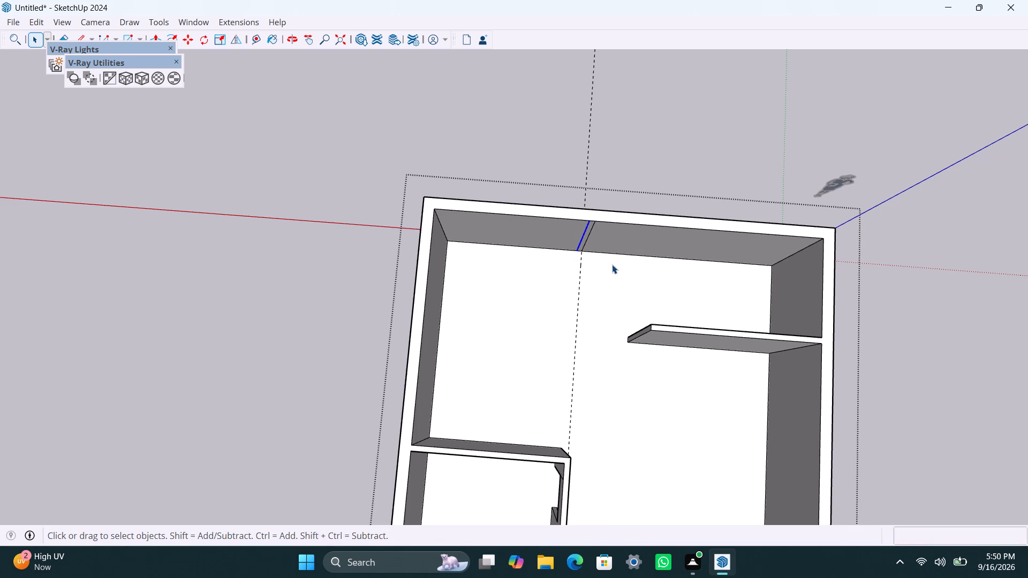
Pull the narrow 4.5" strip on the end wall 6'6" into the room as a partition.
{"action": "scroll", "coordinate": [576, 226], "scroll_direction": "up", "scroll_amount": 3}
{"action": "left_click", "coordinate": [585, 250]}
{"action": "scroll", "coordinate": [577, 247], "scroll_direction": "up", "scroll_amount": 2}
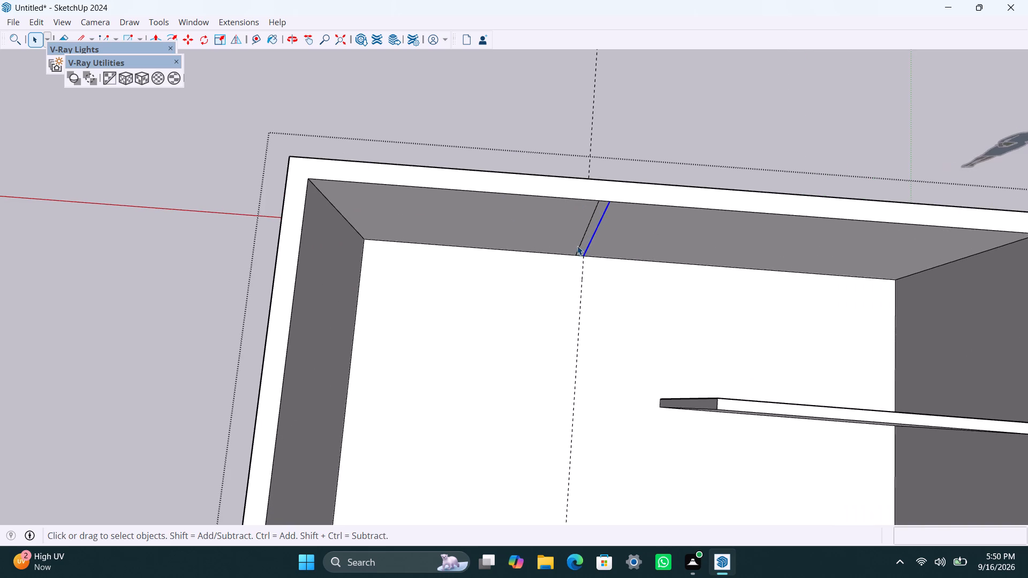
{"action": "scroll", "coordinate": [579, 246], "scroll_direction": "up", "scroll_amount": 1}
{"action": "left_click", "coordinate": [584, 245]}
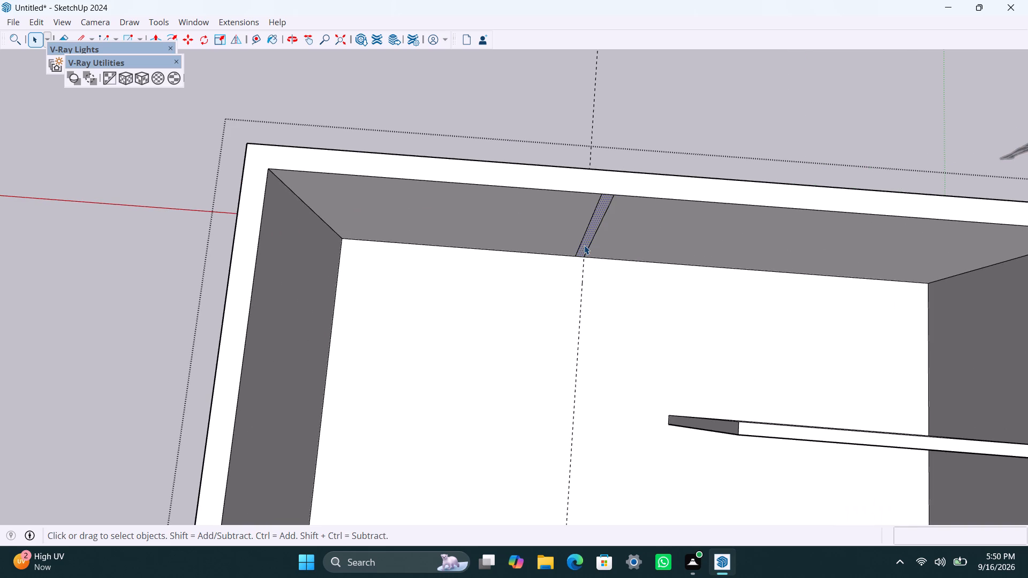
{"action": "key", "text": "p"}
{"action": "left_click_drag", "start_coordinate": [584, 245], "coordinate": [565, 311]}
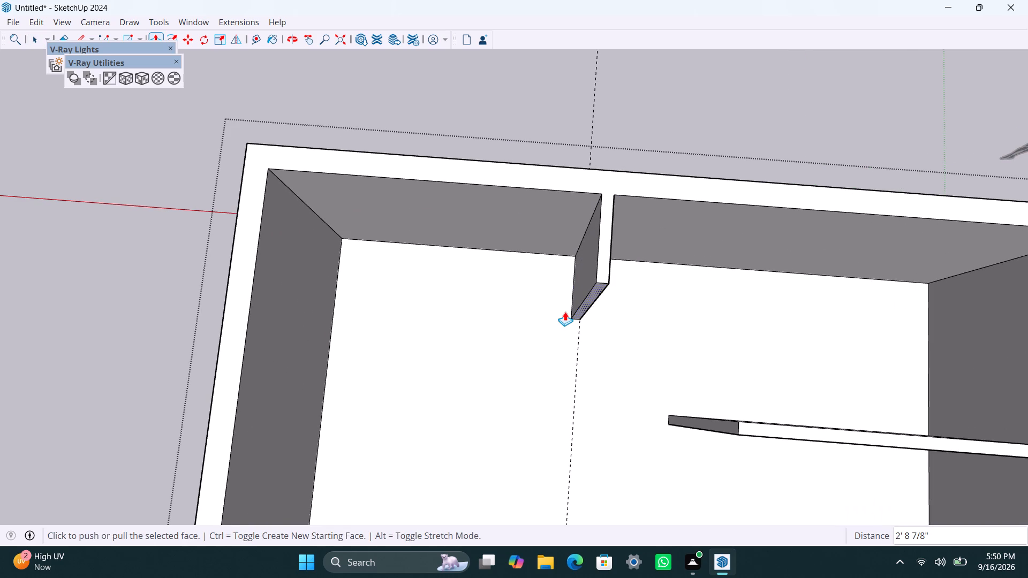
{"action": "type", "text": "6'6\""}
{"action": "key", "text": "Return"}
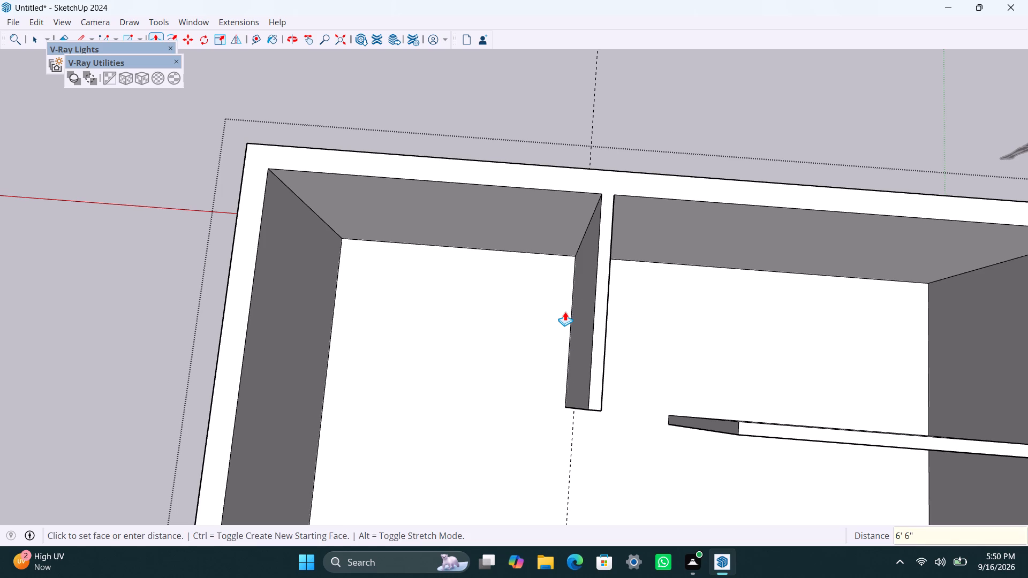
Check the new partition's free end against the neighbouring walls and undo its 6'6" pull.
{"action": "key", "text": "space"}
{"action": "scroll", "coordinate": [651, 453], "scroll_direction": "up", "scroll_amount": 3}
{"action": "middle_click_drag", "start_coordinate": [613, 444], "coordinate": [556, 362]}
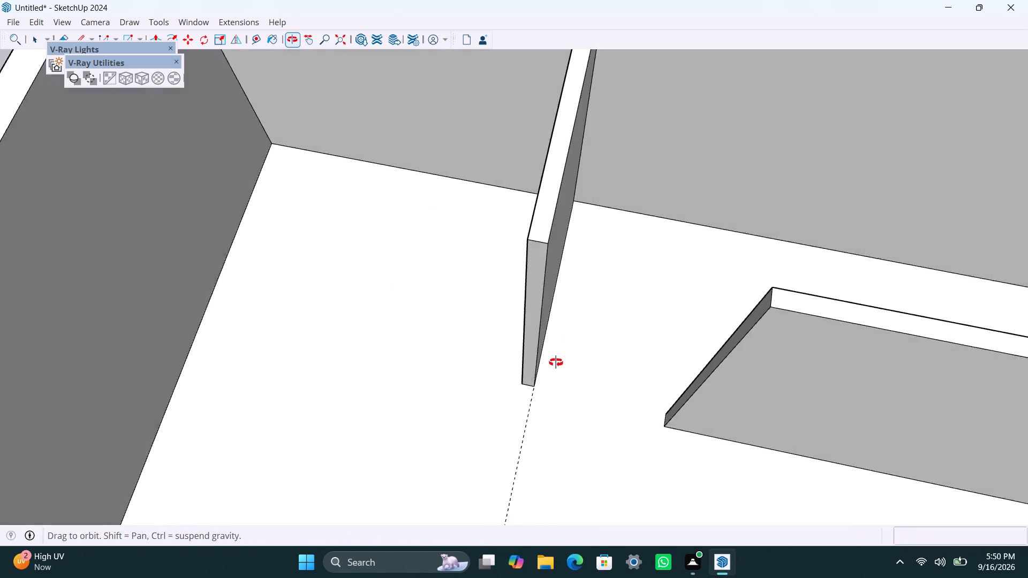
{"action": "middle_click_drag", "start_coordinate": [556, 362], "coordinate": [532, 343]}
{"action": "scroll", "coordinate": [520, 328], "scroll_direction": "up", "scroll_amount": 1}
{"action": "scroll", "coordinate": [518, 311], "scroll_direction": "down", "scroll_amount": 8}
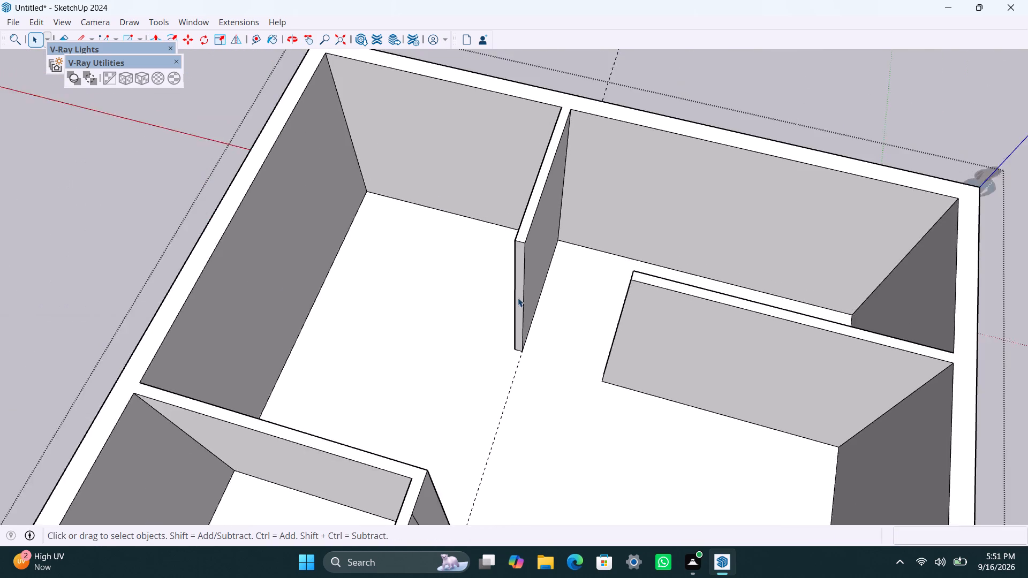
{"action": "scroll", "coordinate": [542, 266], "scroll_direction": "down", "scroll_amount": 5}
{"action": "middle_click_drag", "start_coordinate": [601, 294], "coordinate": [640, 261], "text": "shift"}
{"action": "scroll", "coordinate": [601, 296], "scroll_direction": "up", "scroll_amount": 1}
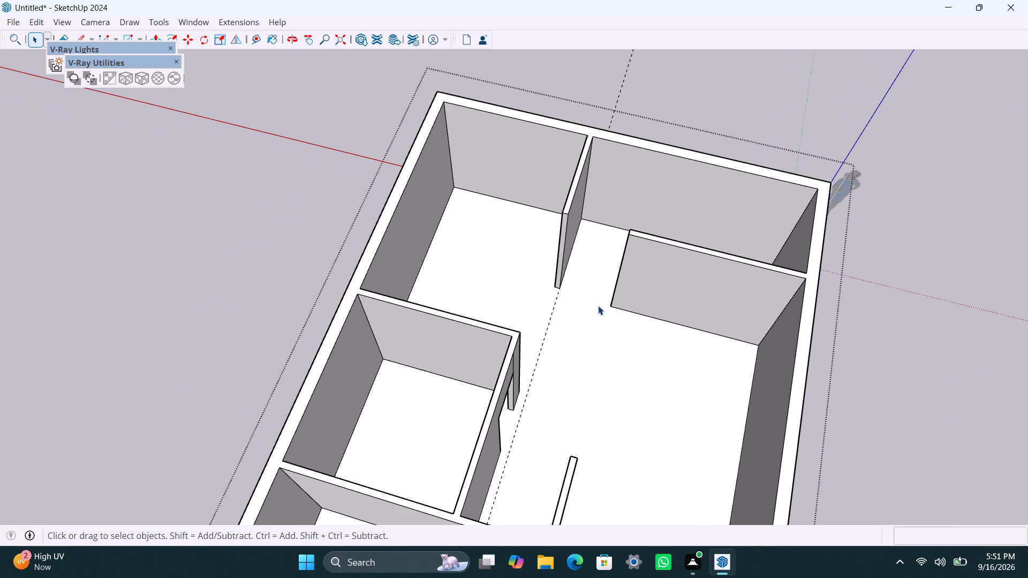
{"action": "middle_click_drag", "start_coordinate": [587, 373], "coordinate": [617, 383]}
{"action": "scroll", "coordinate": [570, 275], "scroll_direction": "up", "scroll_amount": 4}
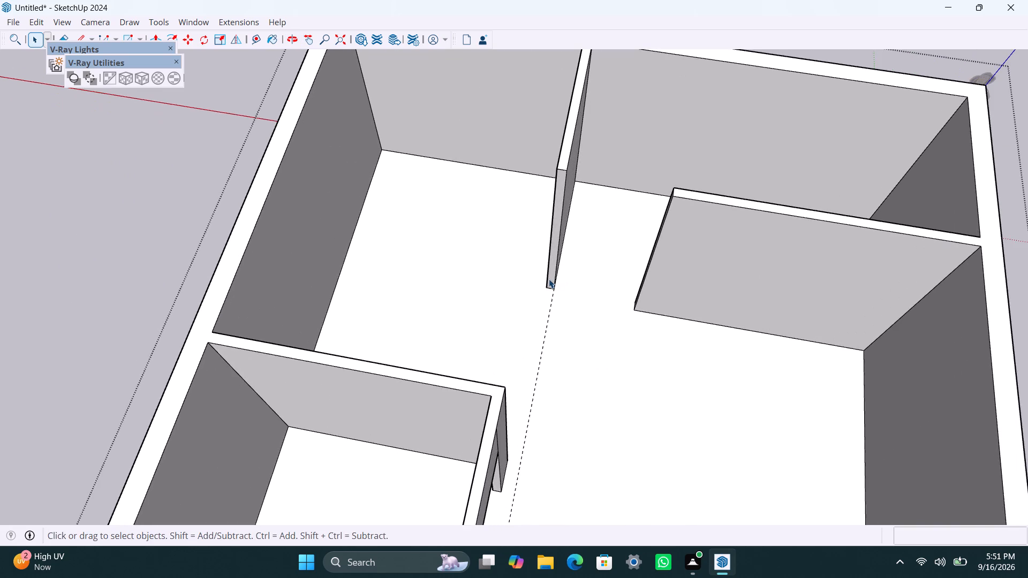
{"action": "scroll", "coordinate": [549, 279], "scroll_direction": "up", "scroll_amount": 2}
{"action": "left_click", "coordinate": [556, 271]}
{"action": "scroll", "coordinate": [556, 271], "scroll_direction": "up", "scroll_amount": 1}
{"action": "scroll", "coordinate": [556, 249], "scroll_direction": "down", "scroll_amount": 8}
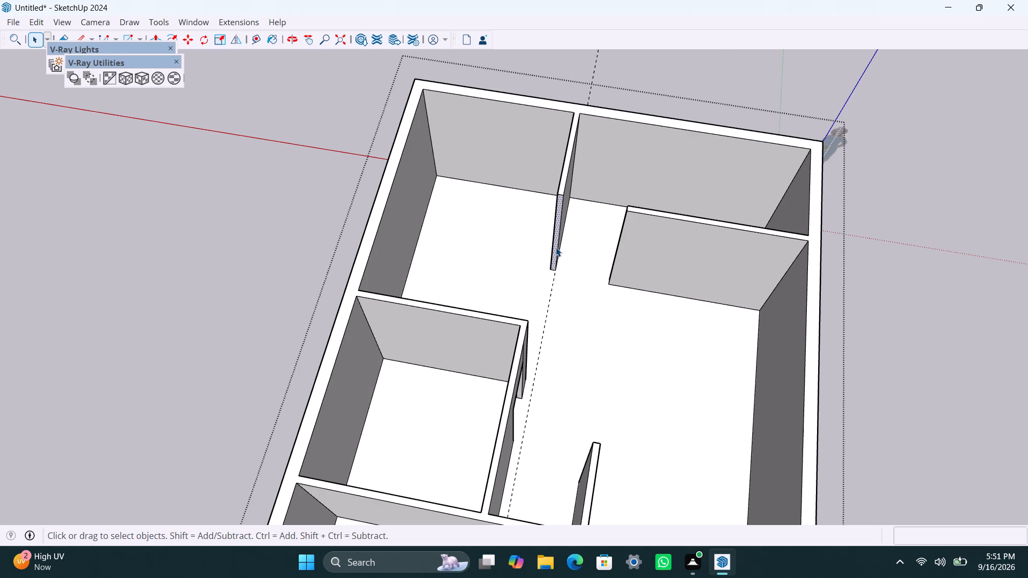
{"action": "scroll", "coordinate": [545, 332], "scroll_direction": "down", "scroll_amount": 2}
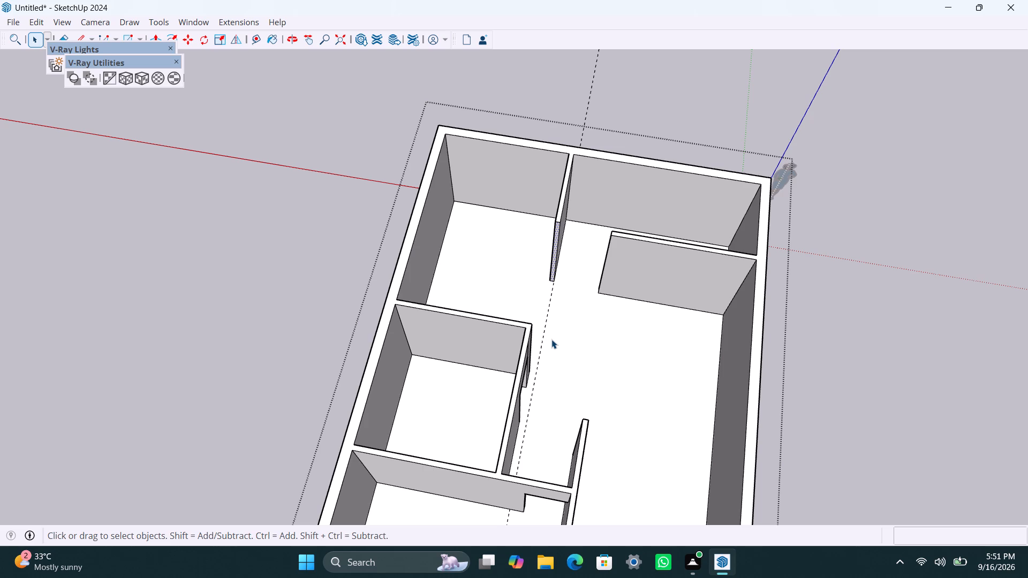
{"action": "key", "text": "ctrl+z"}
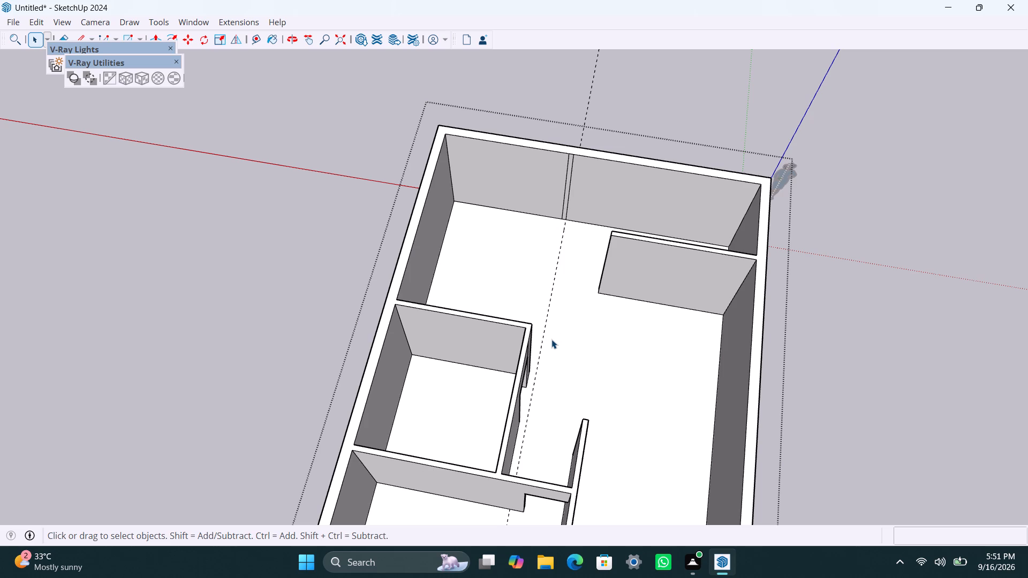
Pull the narrow strip on the end wall 10'7" into the room to form the partition.
{"action": "scroll", "coordinate": [576, 220], "scroll_direction": "up", "scroll_amount": 2}
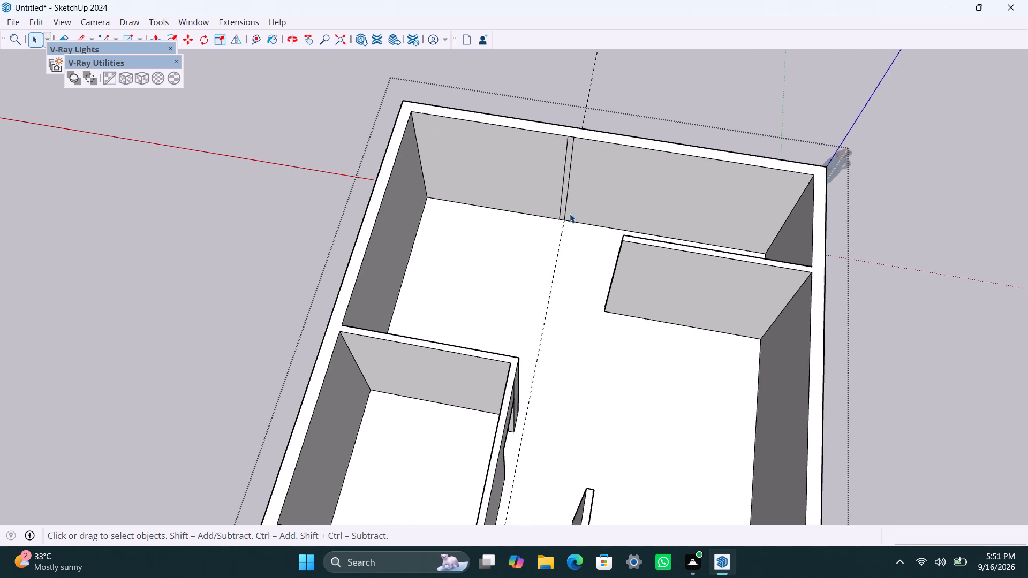
{"action": "scroll", "coordinate": [570, 214], "scroll_direction": "up", "scroll_amount": 2}
{"action": "left_click", "coordinate": [565, 193]}
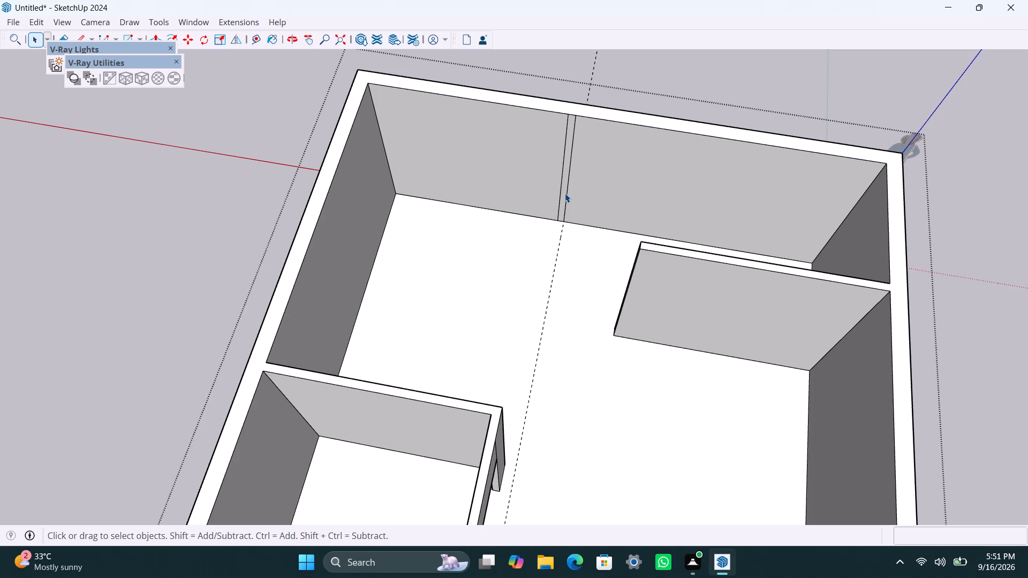
{"action": "key", "text": "p"}
{"action": "left_click_drag", "start_coordinate": [565, 193], "coordinate": [563, 311]}
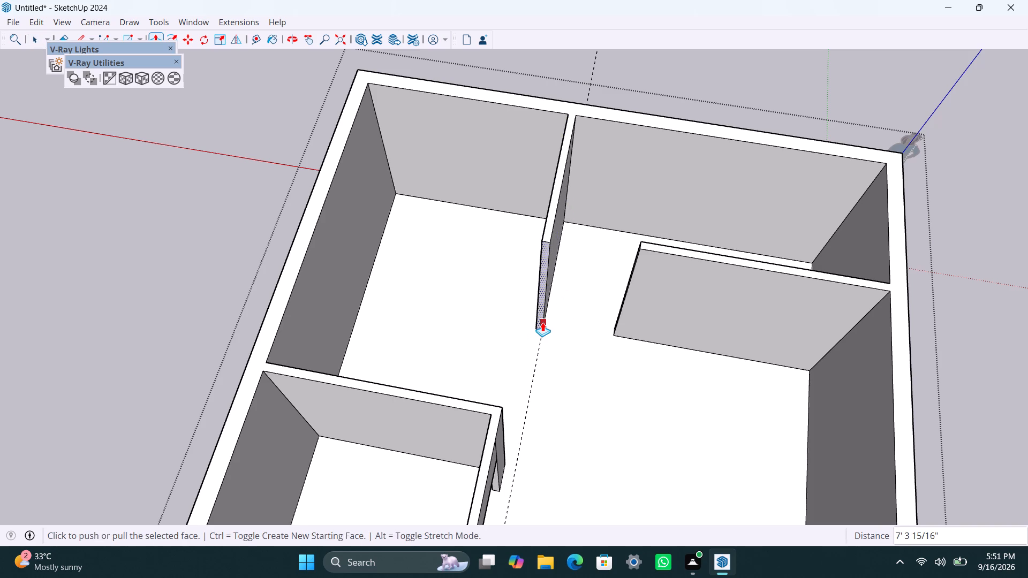
{"action": "type", "text": "10'7"}
{"action": "key", "text": "shift+quotedbl"}
{"action": "key", "text": "Return"}
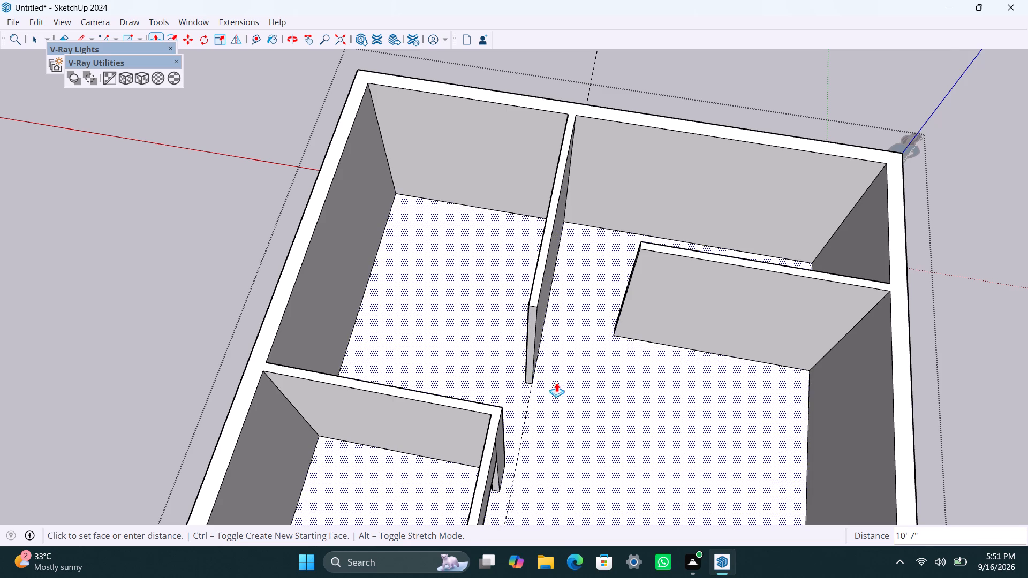
Extend the new partition's free end face by another 4.5".
{"action": "scroll", "coordinate": [567, 376], "scroll_direction": "down", "scroll_amount": 3}
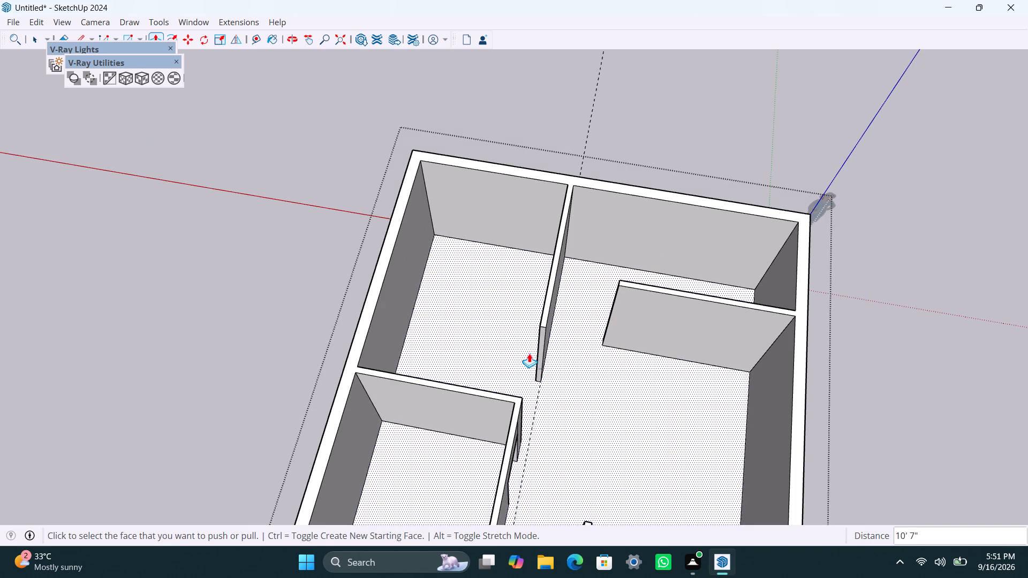
{"action": "left_click", "coordinate": [542, 350]}
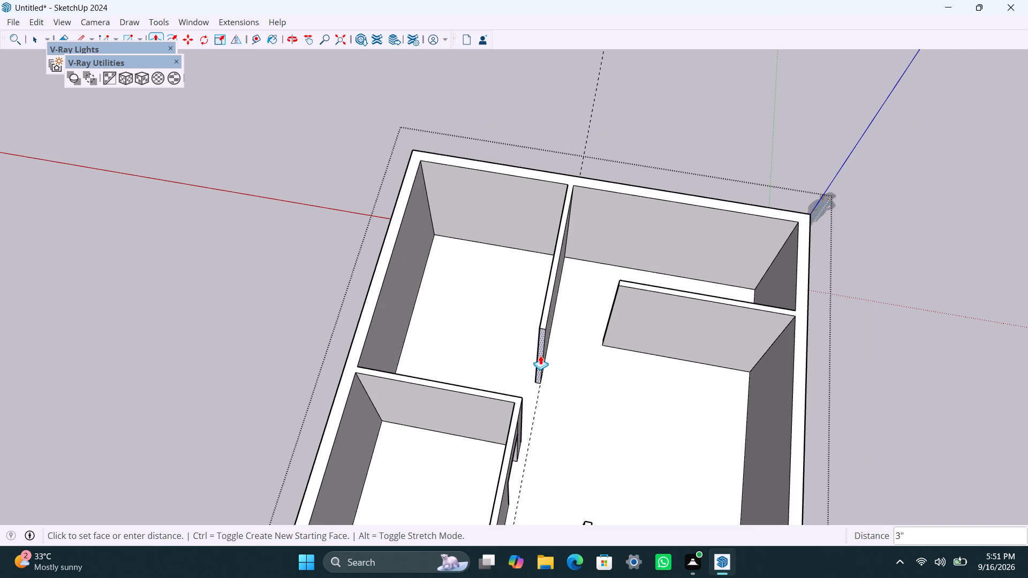
{"action": "type", "text": "4.5\""}
{"action": "key", "text": "Return"}
{"action": "key", "text": "space"}
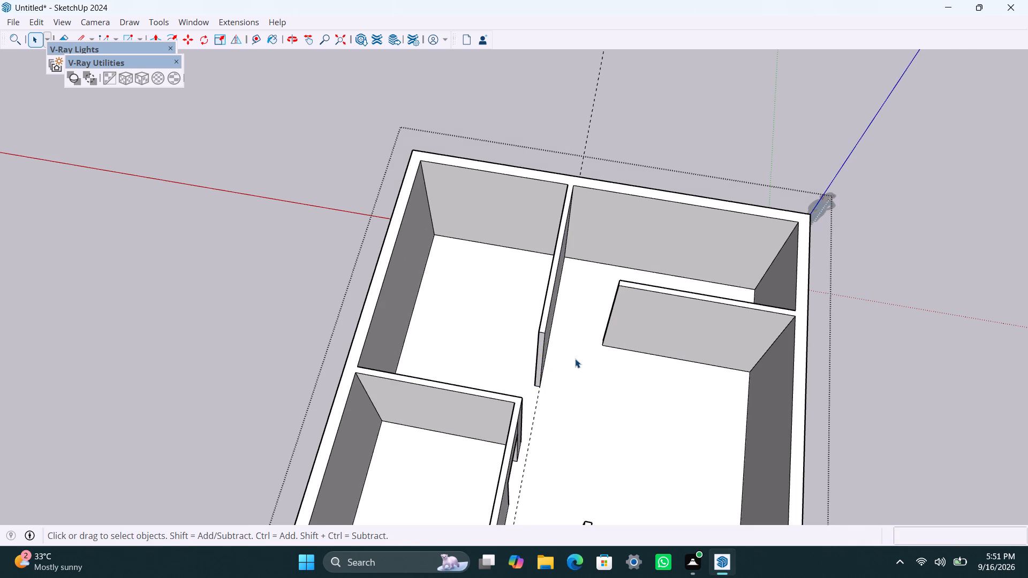
Copy the vertical corner edge where the partition meets the end wall 6'6" along the partition's origin-side face.
{"action": "scroll", "coordinate": [561, 322], "scroll_direction": "up", "scroll_amount": 1}
{"action": "scroll", "coordinate": [568, 247], "scroll_direction": "up", "scroll_amount": 3}
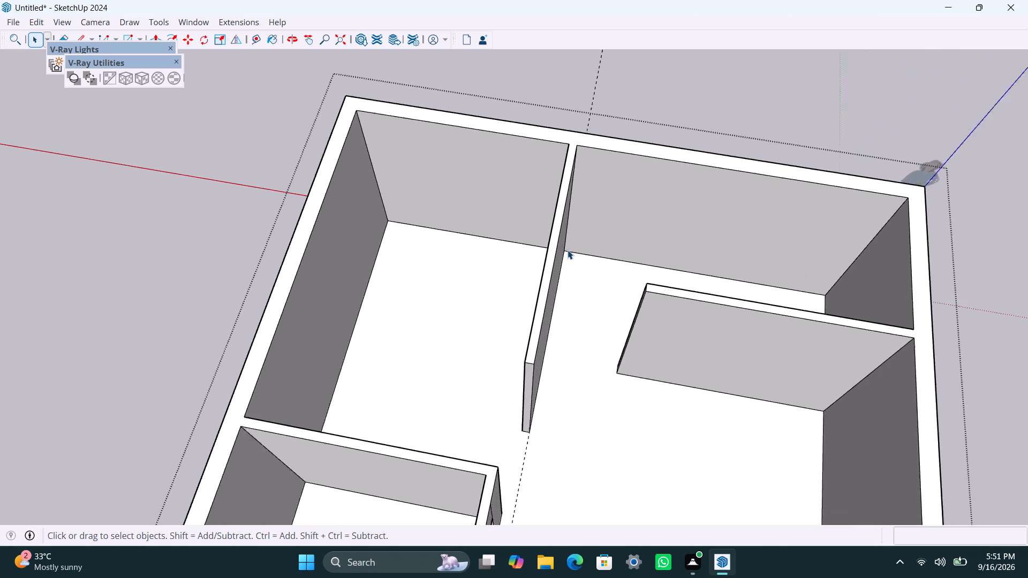
{"action": "middle_click_drag", "start_coordinate": [579, 326], "coordinate": [498, 319]}
{"action": "scroll", "coordinate": [567, 244], "scroll_direction": "up", "scroll_amount": 2}
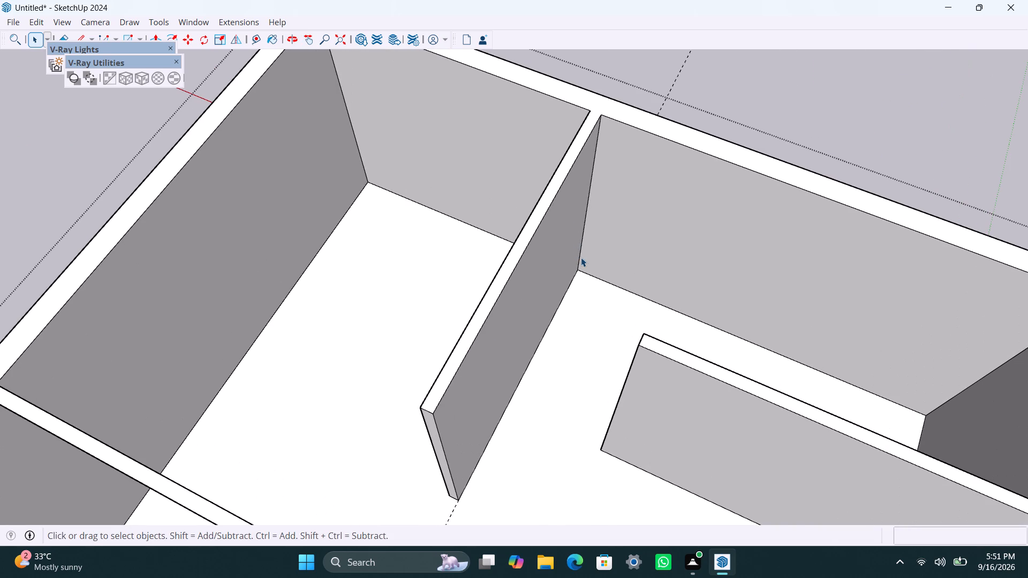
{"action": "left_click", "coordinate": [581, 257]}
{"action": "key", "text": "m"}
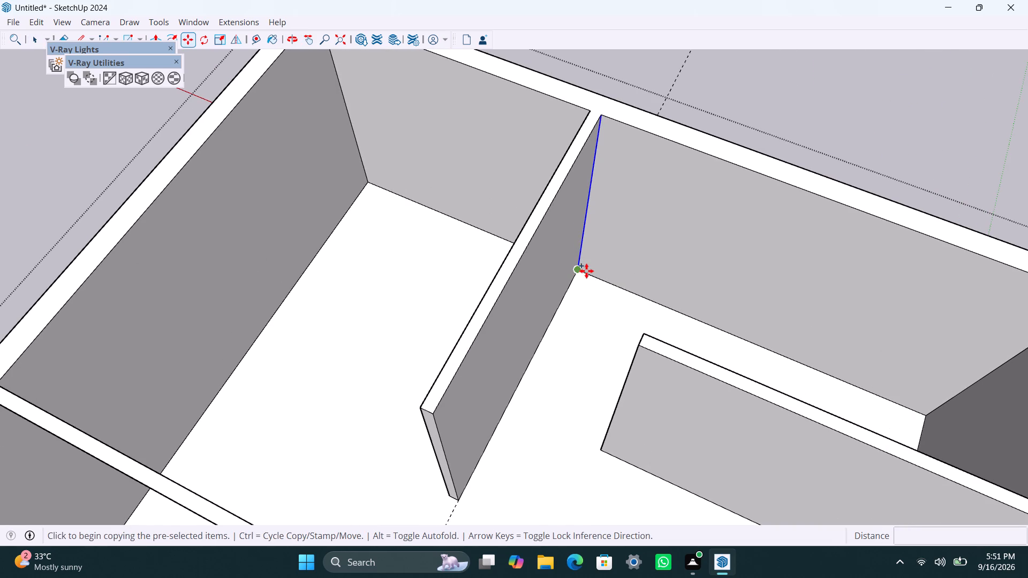
{"action": "left_click", "coordinate": [586, 271]}
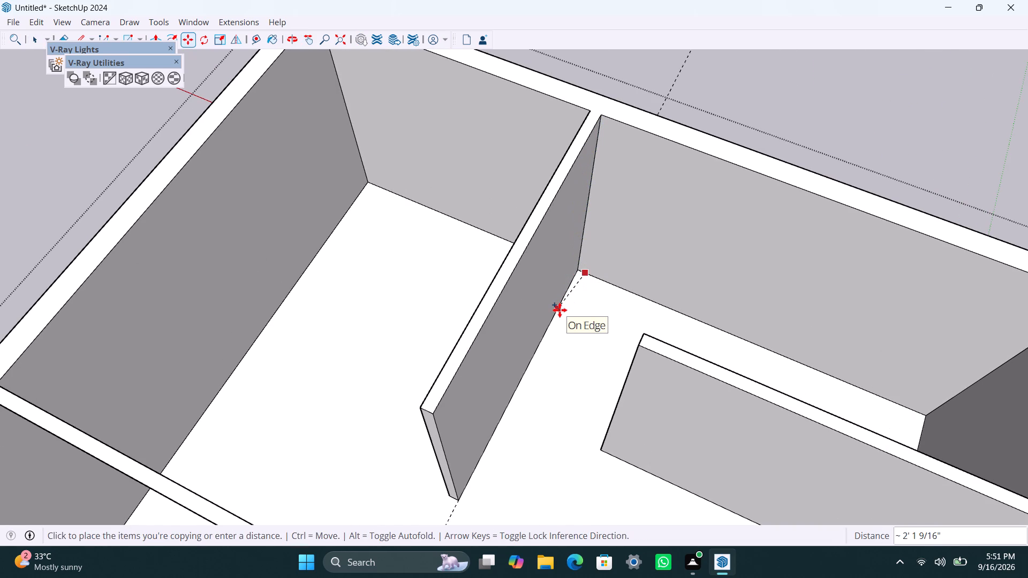
{"action": "key", "text": "Escape"}
{"action": "left_click_drag", "start_coordinate": [580, 264], "coordinate": [562, 289]}
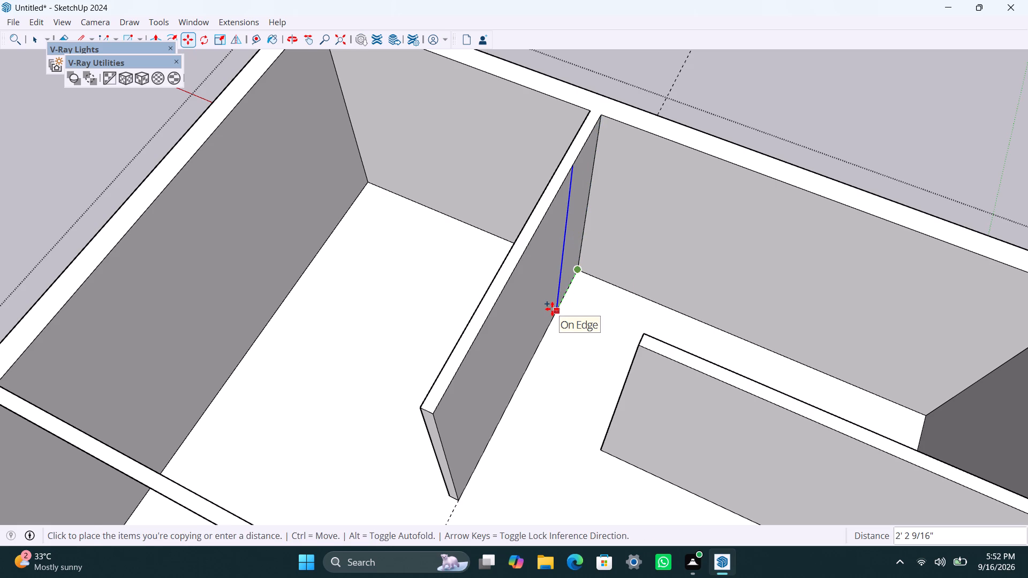
{"action": "type", "text": "6'6\""}
{"action": "key", "text": "Return"}
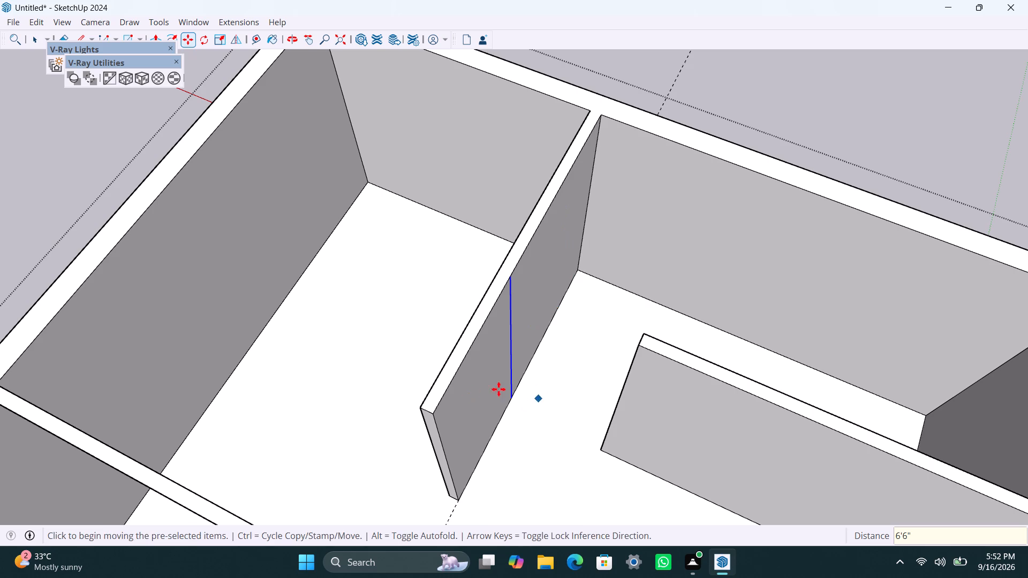
Copy that vertical edge another 4.5" along the partition toward its free end.
{"action": "left_click", "coordinate": [515, 393]}
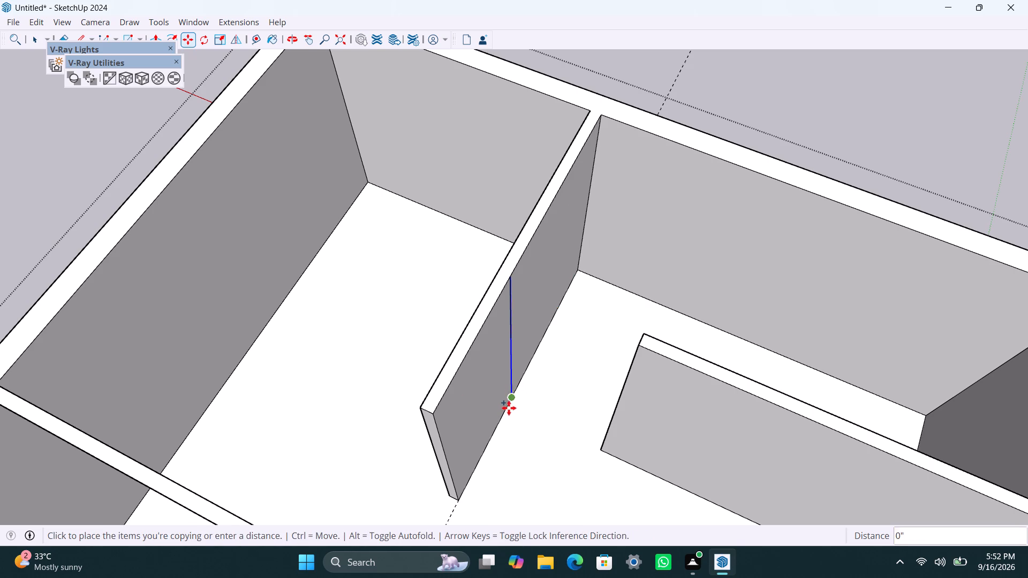
{"action": "type", "text": "4.5\""}
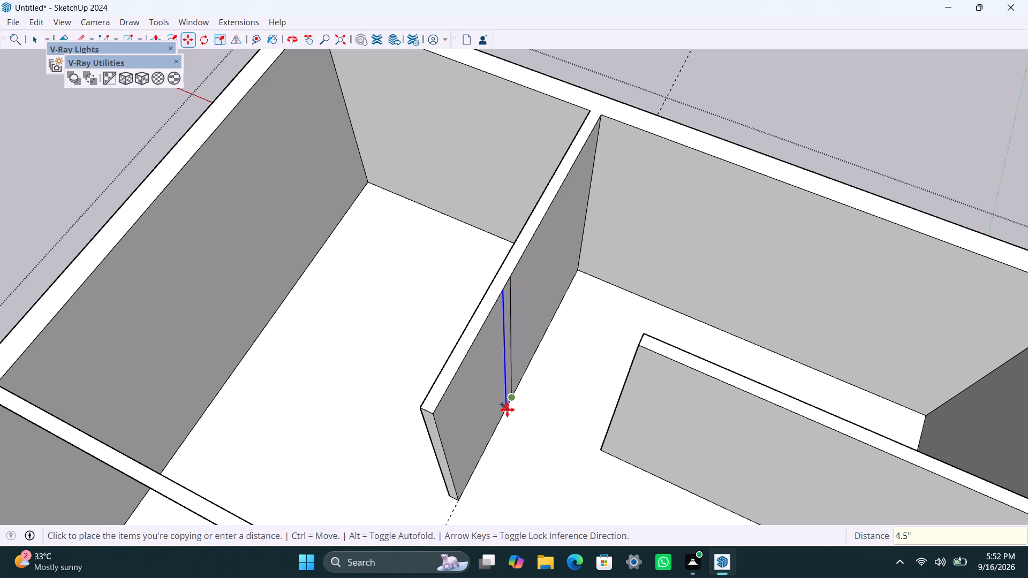
{"action": "key", "text": "Return"}
{"action": "key", "text": "space"}
Pull the 4.5" strip on the partition's face out 1' to form a short wall stub.
{"action": "scroll", "coordinate": [513, 396], "scroll_direction": "up", "scroll_amount": 5}
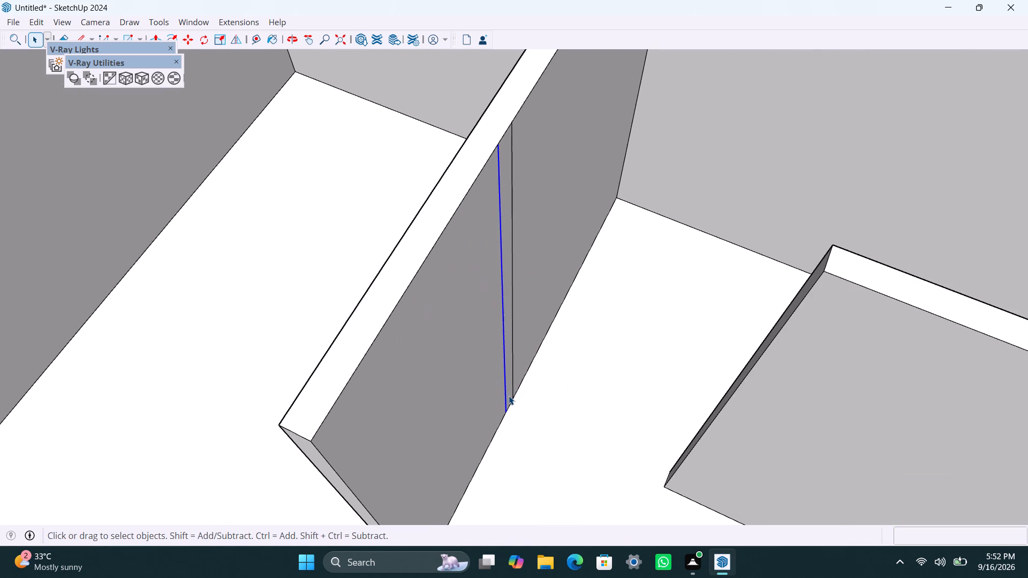
{"action": "left_click", "coordinate": [509, 396]}
{"action": "key", "text": "p"}
{"action": "left_click_drag", "start_coordinate": [509, 396], "coordinate": [530, 416]}
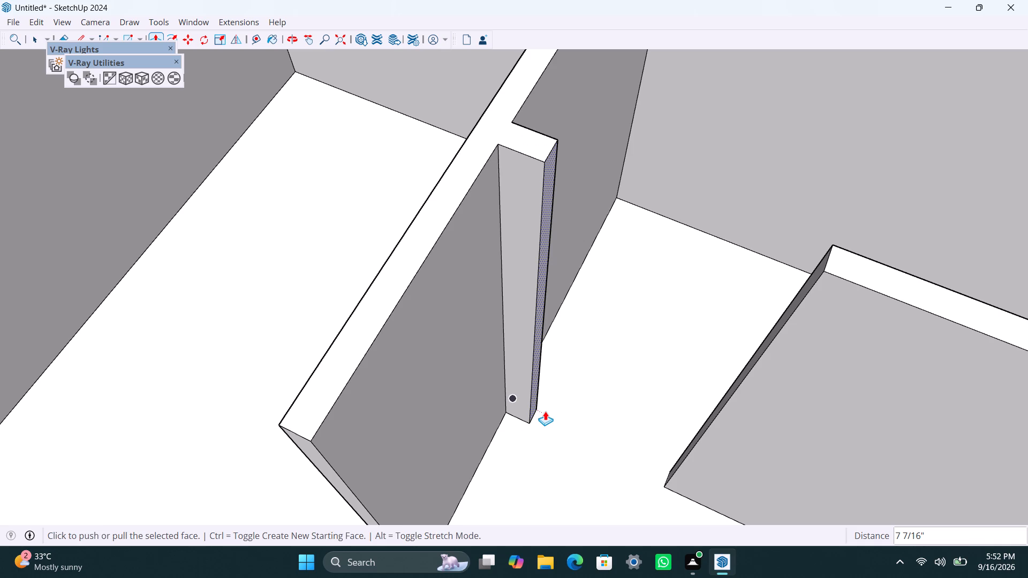
{"action": "type", "text": "1'"}
{"action": "key", "text": "Return"}
{"action": "key", "text": "space"}
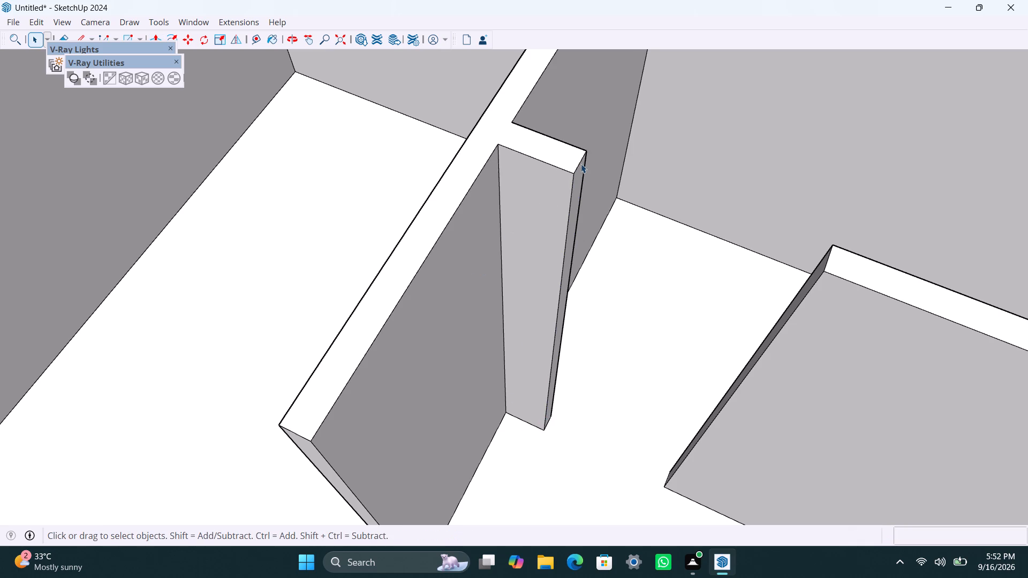
Copy the top edge of the 1' wall stub's end face 3' down that face.
{"action": "scroll", "coordinate": [581, 162], "scroll_direction": "up", "scroll_amount": 1}
{"action": "left_click", "coordinate": [581, 162]}
{"action": "key", "text": "m"}
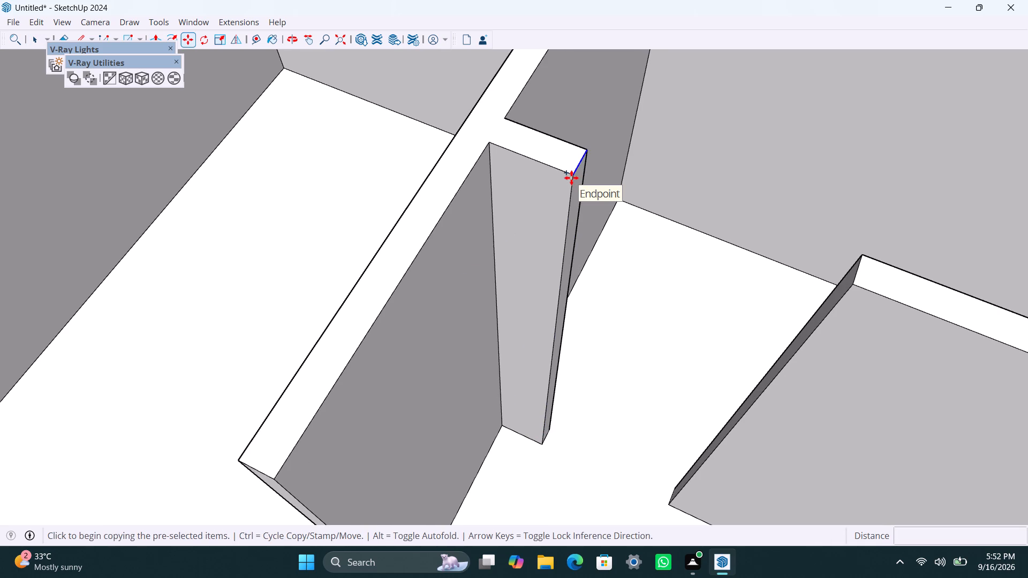
{"action": "left_click", "coordinate": [571, 178]}
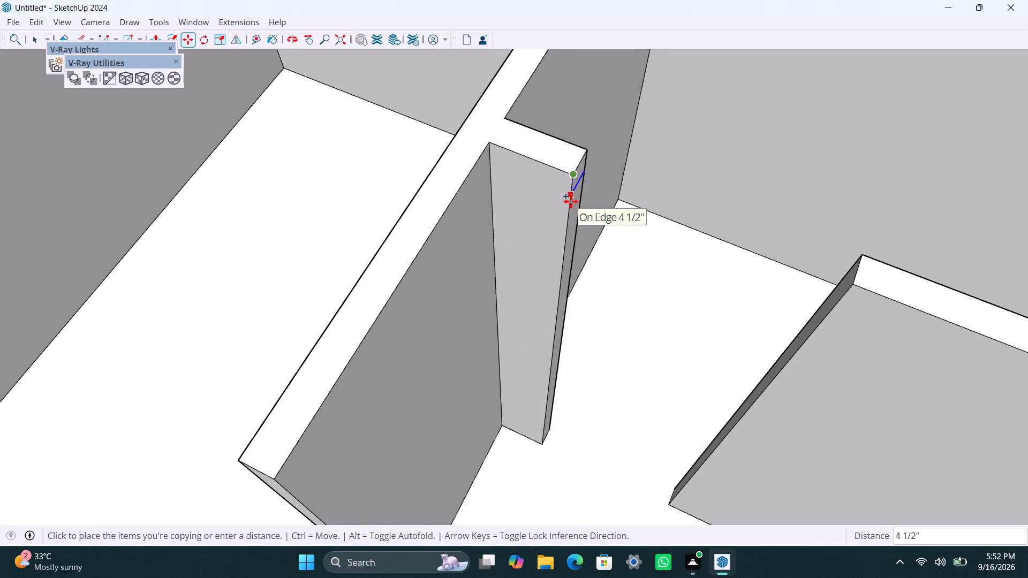
{"action": "type", "text": "3'"}
{"action": "key", "text": "Return"}
{"action": "key", "text": "space"}
{"action": "scroll", "coordinate": [593, 262], "scroll_direction": "up", "scroll_amount": 1}
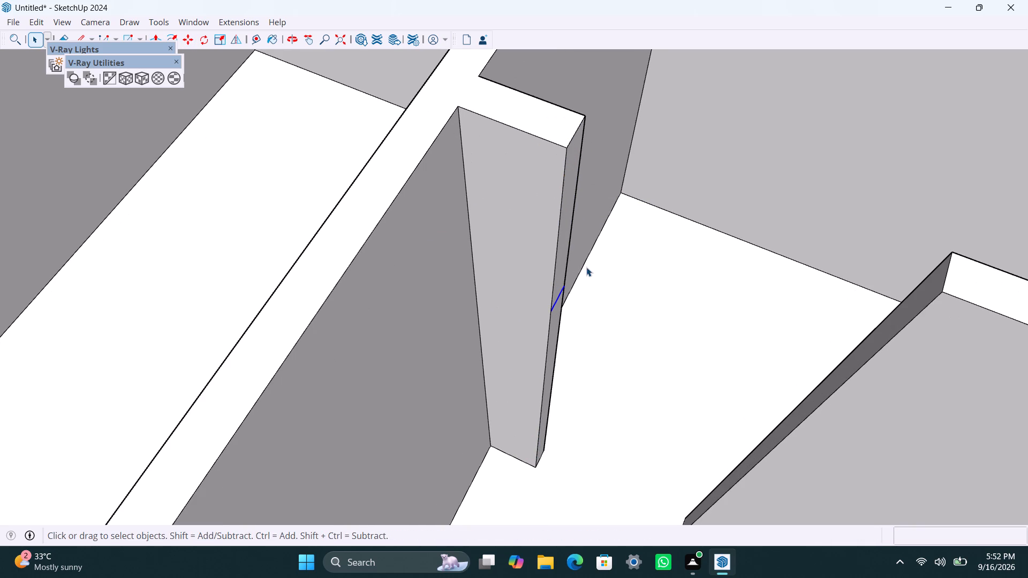
Pull the upper 3' section of the stub's end face across the opening to the opposite wall end, forming the door lintel.
{"action": "left_click", "coordinate": [565, 248]}
{"action": "key", "text": "p"}
{"action": "left_click_drag", "start_coordinate": [565, 248], "coordinate": [693, 278]}
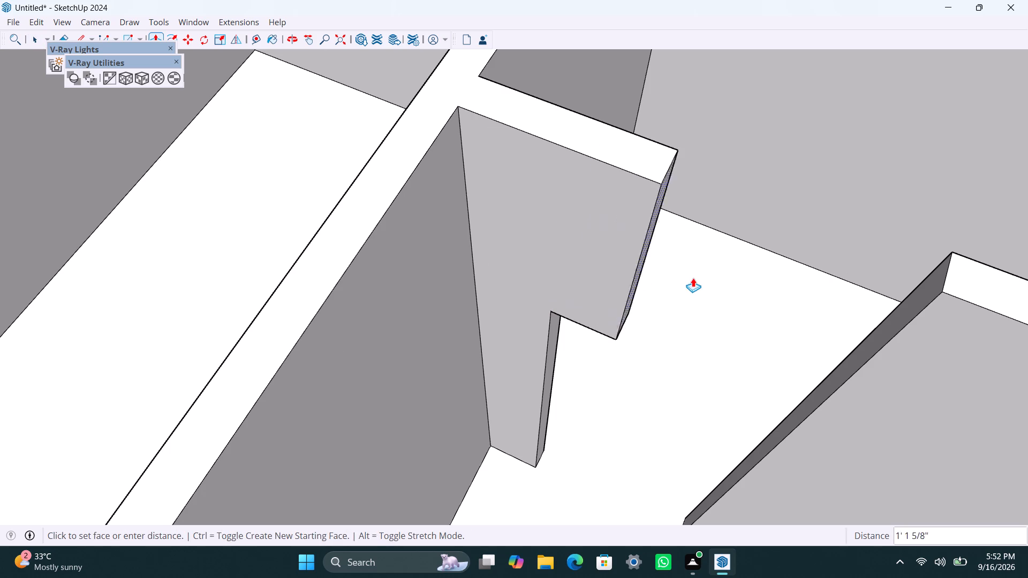
{"action": "left_click_drag", "start_coordinate": [693, 278], "coordinate": [921, 290]}
{"action": "key", "text": "space"}
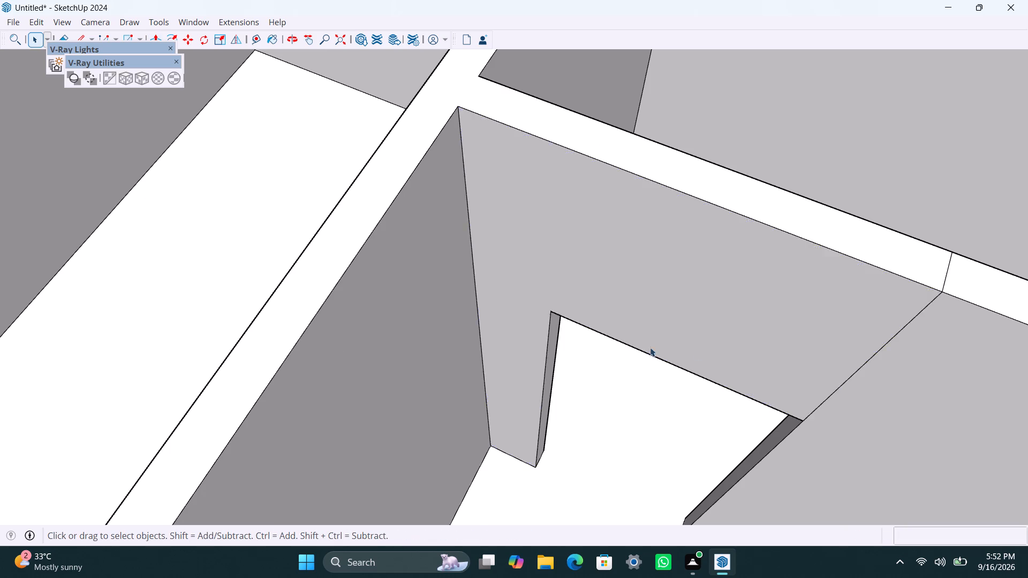
Copy the vertical corner edge where the end wall meets the long outer wall 10'7" along the long wall's inner face.
{"action": "scroll", "coordinate": [637, 361], "scroll_direction": "down", "scroll_amount": 16}
{"action": "middle_click_drag", "start_coordinate": [660, 389], "coordinate": [641, 299], "text": "shift"}
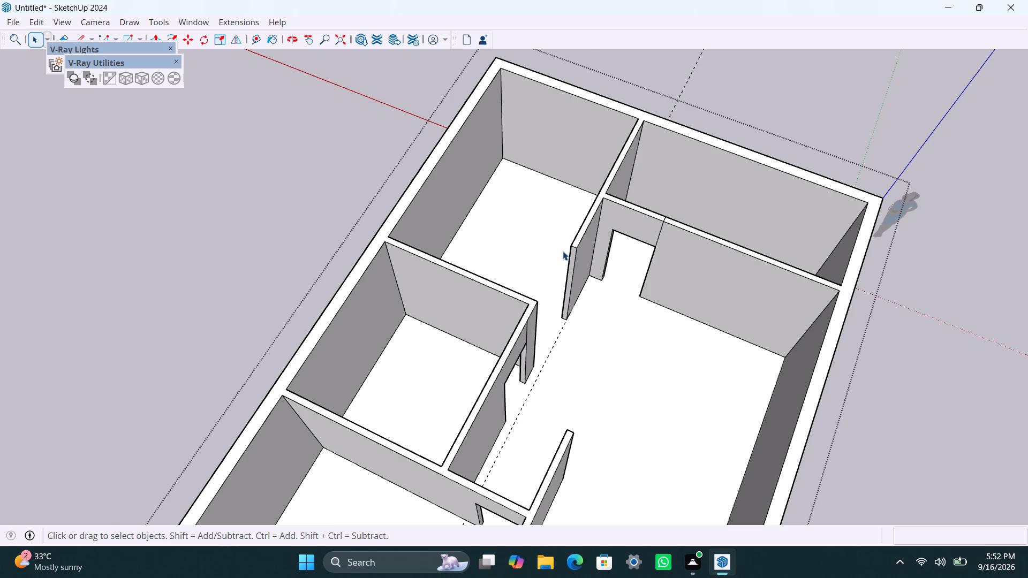
{"action": "scroll", "coordinate": [566, 250], "scroll_direction": "up", "scroll_amount": 1}
{"action": "left_click", "coordinate": [494, 141]}
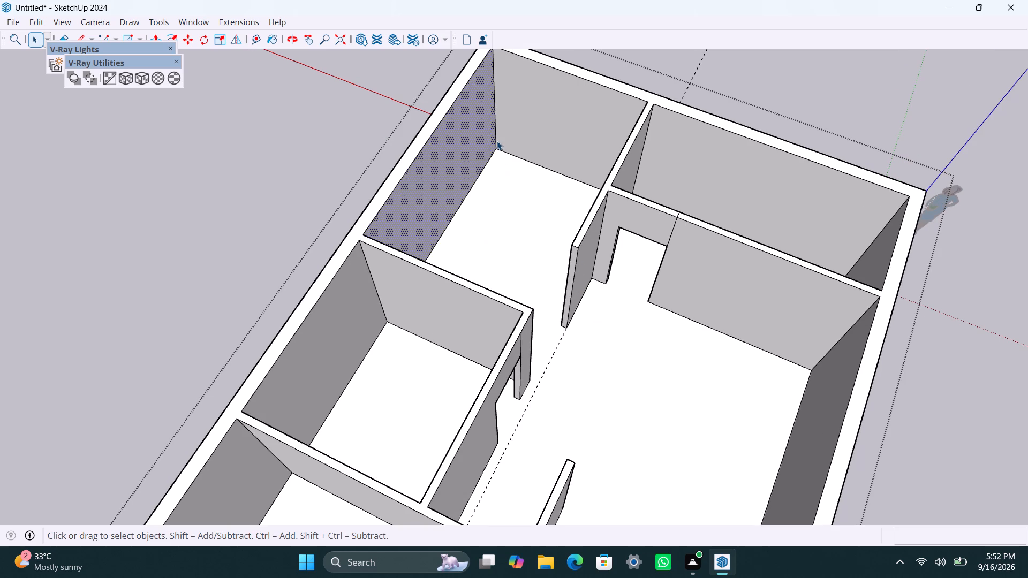
{"action": "left_click", "coordinate": [496, 144]}
{"action": "key", "text": "m"}
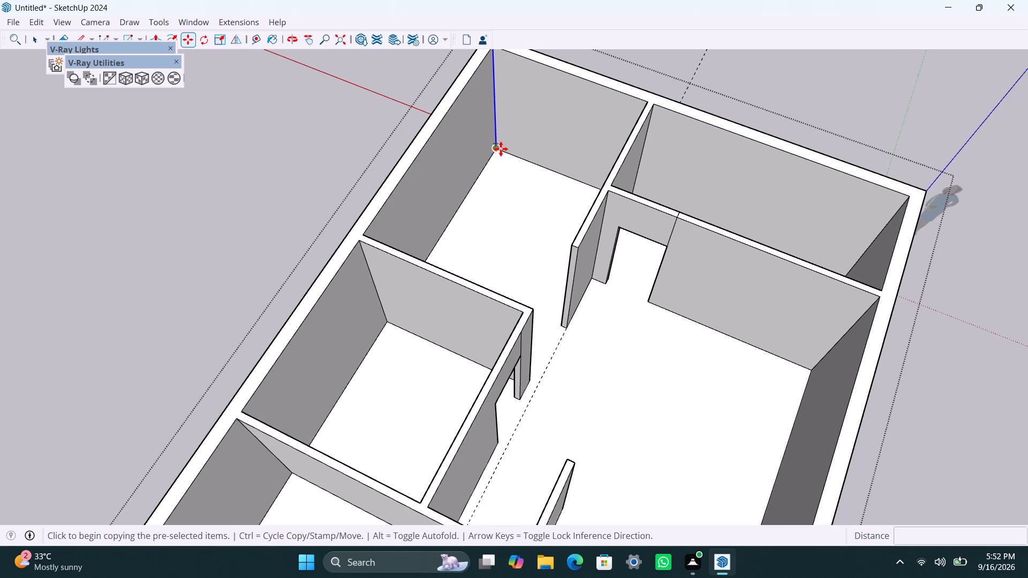
{"action": "left_click", "coordinate": [502, 148]}
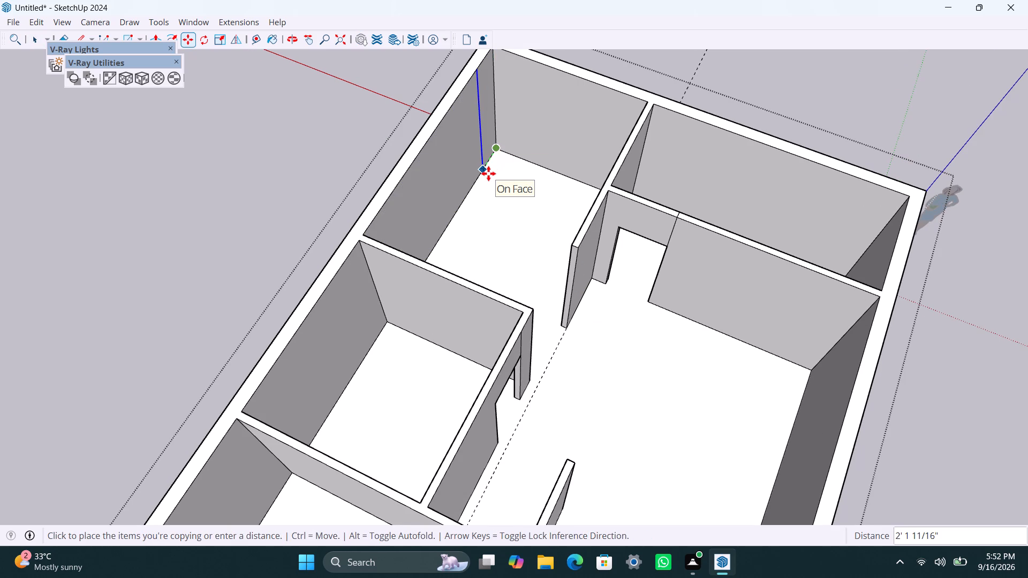
{"action": "type", "text": "10'7\""}
{"action": "key", "text": "Return"}
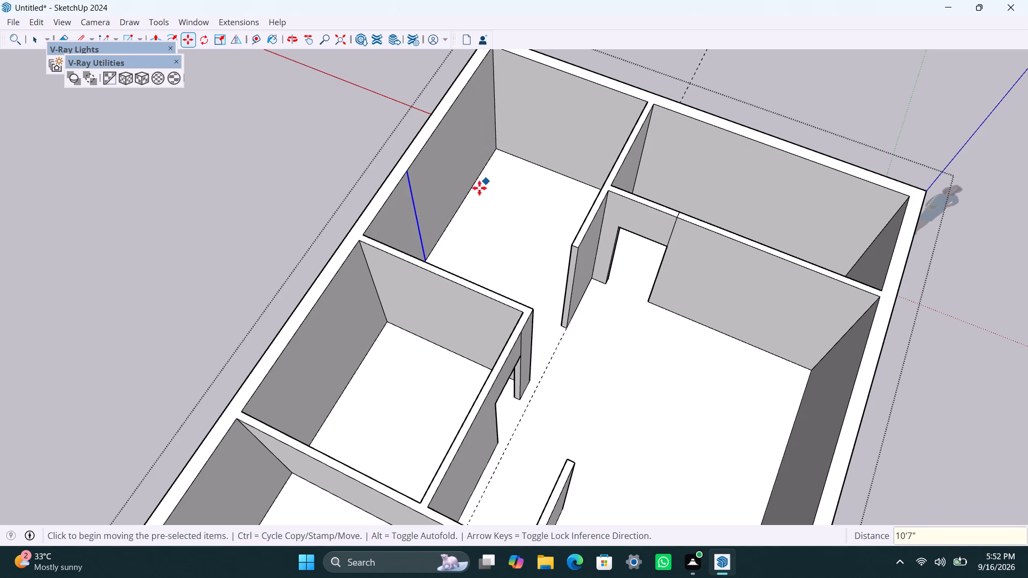
Copy that vertical edge another 4.5" along the long outer wall, away from the end wall.
{"action": "scroll", "coordinate": [506, 272], "scroll_direction": "down", "scroll_amount": 1}
{"action": "middle_click_drag", "start_coordinate": [511, 273], "coordinate": [361, 314]}
{"action": "scroll", "coordinate": [456, 227], "scroll_direction": "up", "scroll_amount": 2}
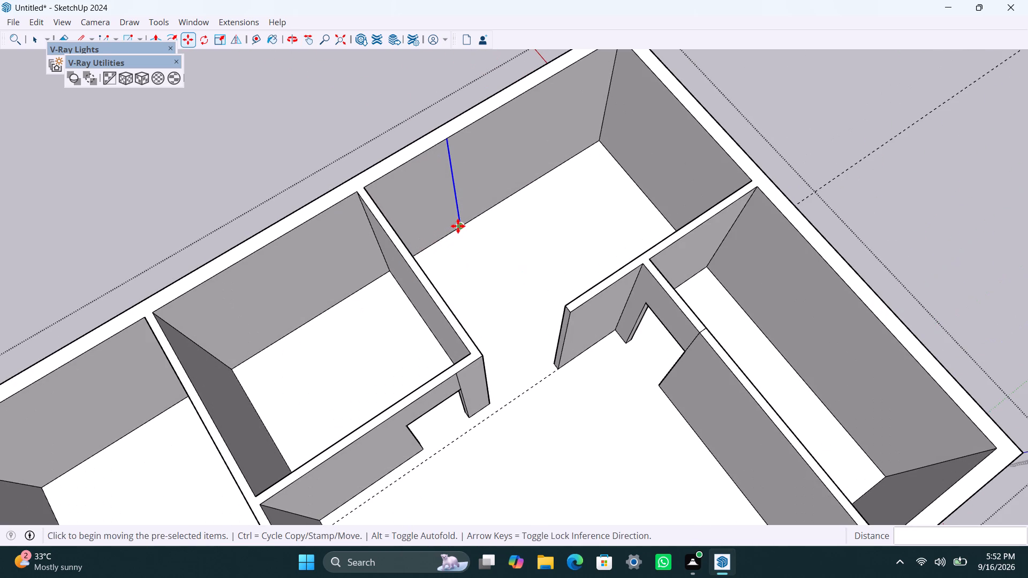
{"action": "left_click", "coordinate": [458, 226]}
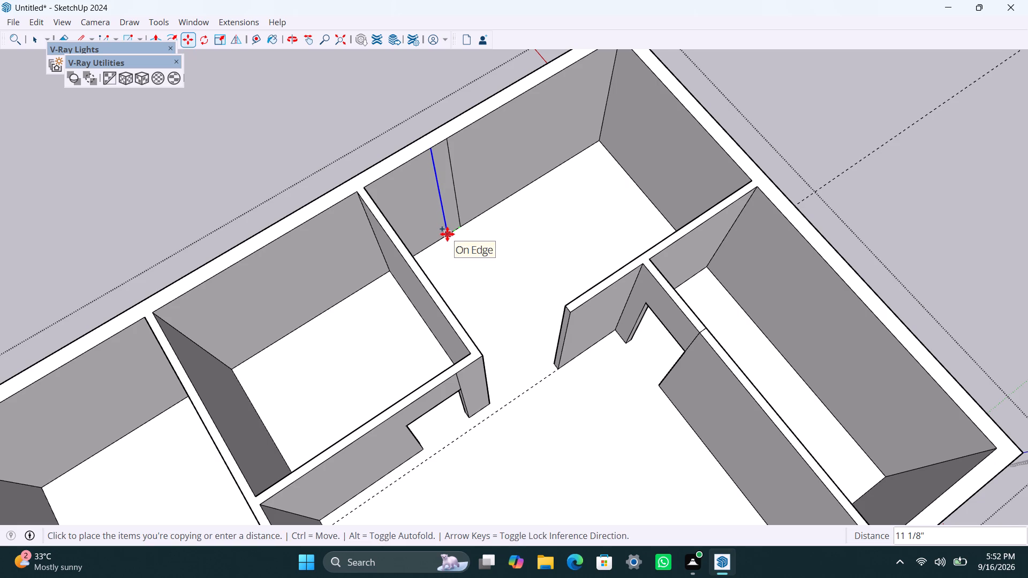
{"action": "type", "text": "4.5\""}
{"action": "key", "text": "Return"}
{"action": "key", "text": "space"}
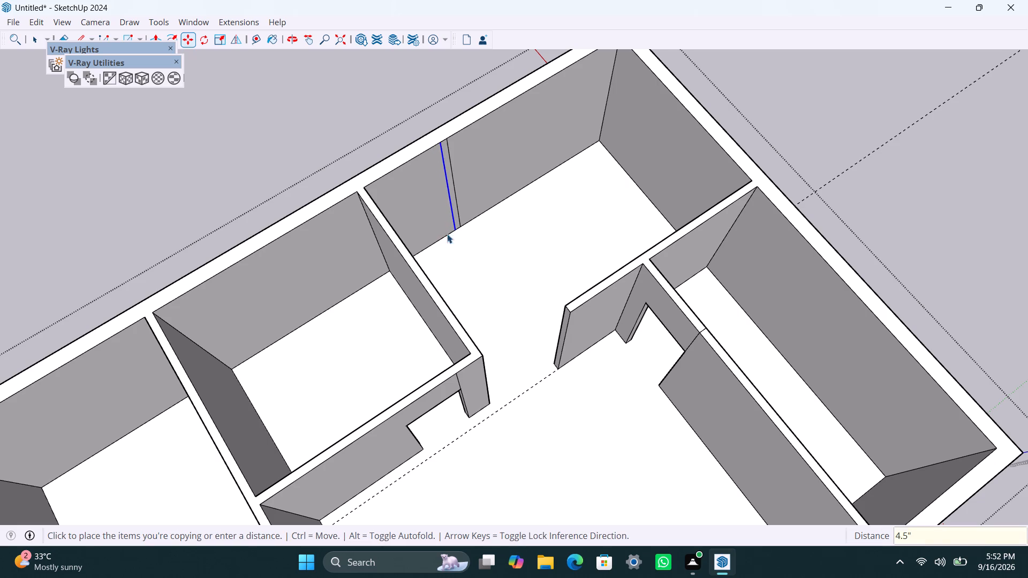
Pull the 4.5" strip on the long outer wall out 6' to form a partition across the room.
{"action": "scroll", "coordinate": [453, 263], "scroll_direction": "up", "scroll_amount": 4}
{"action": "scroll", "coordinate": [447, 204], "scroll_direction": "up", "scroll_amount": 1}
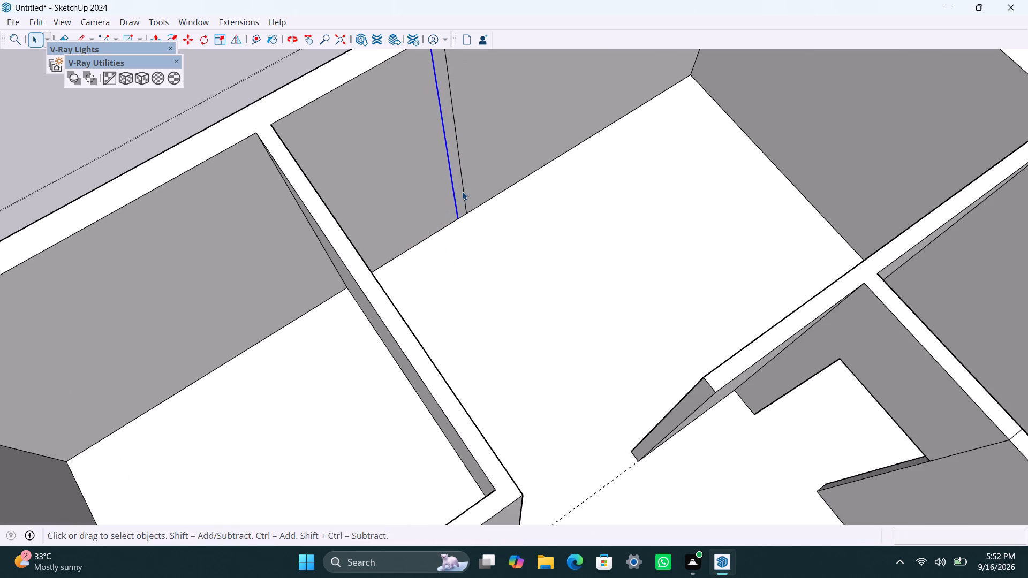
{"action": "left_click", "coordinate": [462, 191]}
{"action": "left_click", "coordinate": [464, 203]}
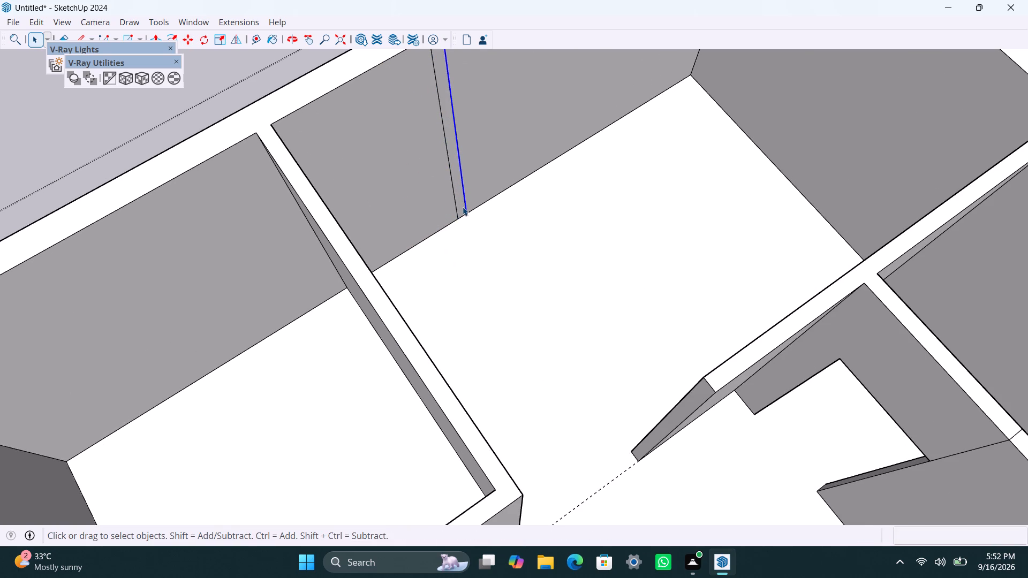
{"action": "left_click", "coordinate": [463, 207]}
{"action": "key", "text": "p"}
{"action": "left_click_drag", "start_coordinate": [463, 207], "coordinate": [502, 299]}
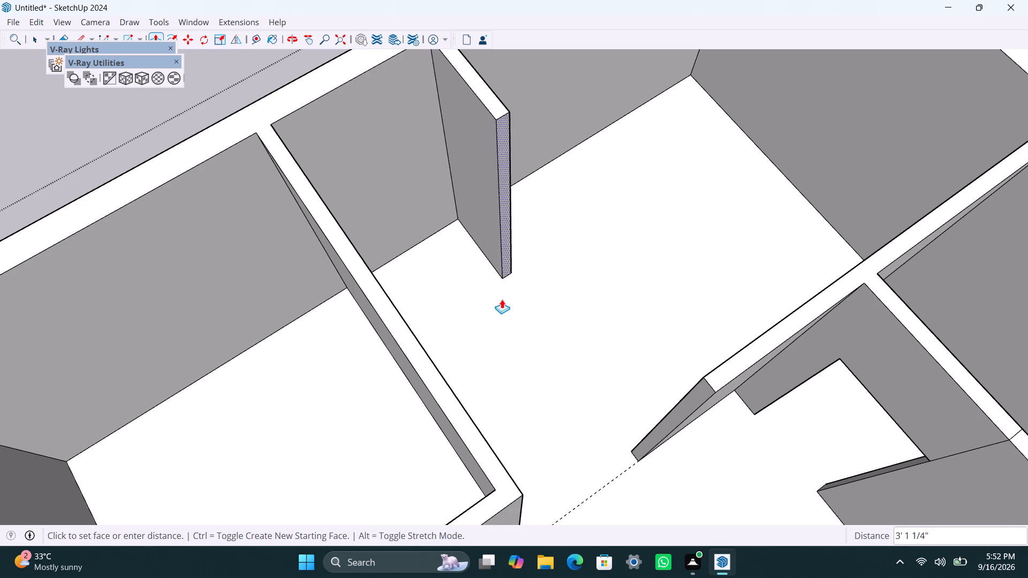
{"action": "left_click_drag", "start_coordinate": [502, 299], "coordinate": [502, 300]}
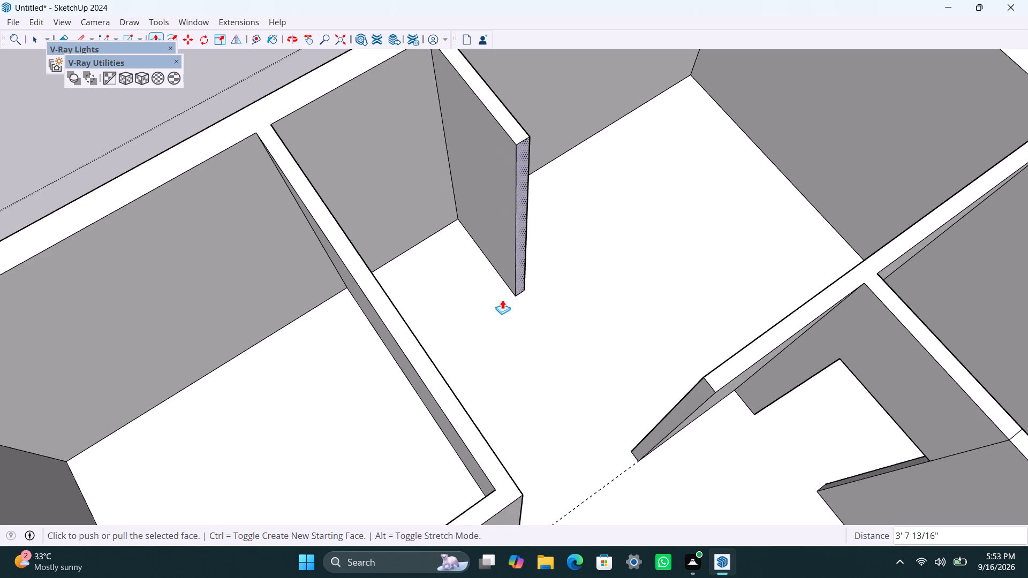
{"action": "type", "text": "6'"}
{"action": "key", "text": "Return"}
{"action": "key", "text": "space"}
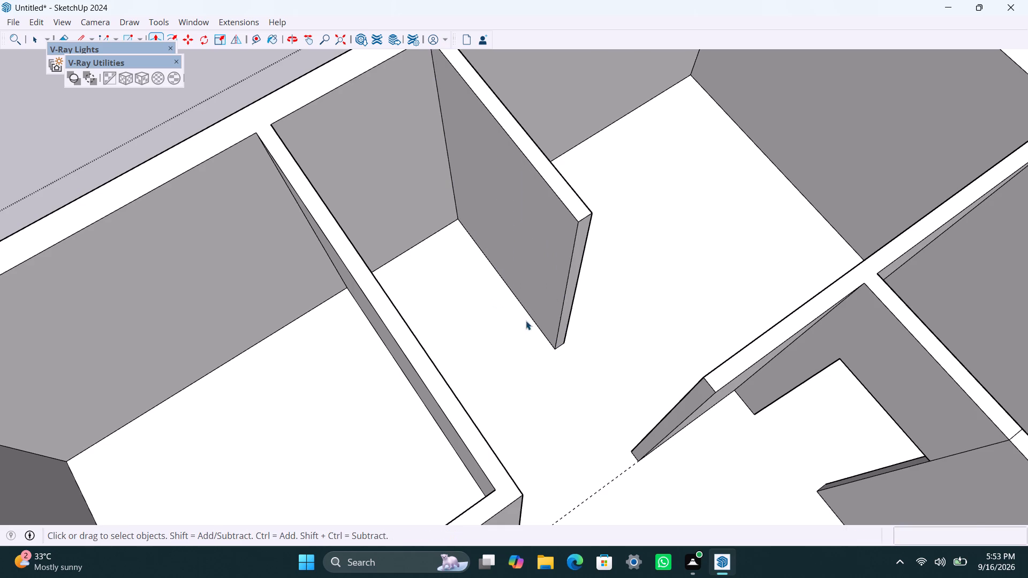
Copy the vertical edge at the facing partition's free end 4.5" back along its face toward the long outer wall.
{"action": "scroll", "coordinate": [562, 345], "scroll_direction": "down", "scroll_amount": 4}
{"action": "middle_click_drag", "start_coordinate": [559, 434], "coordinate": [880, 478]}
{"action": "scroll", "coordinate": [714, 264], "scroll_direction": "up", "scroll_amount": 5}
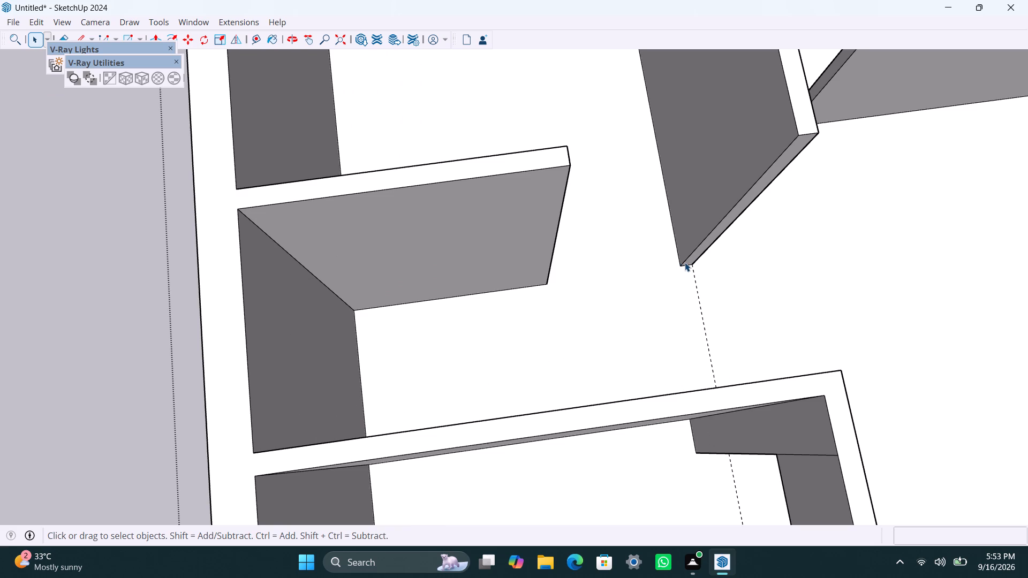
{"action": "left_click", "coordinate": [685, 262]}
{"action": "left_click", "coordinate": [685, 262]}
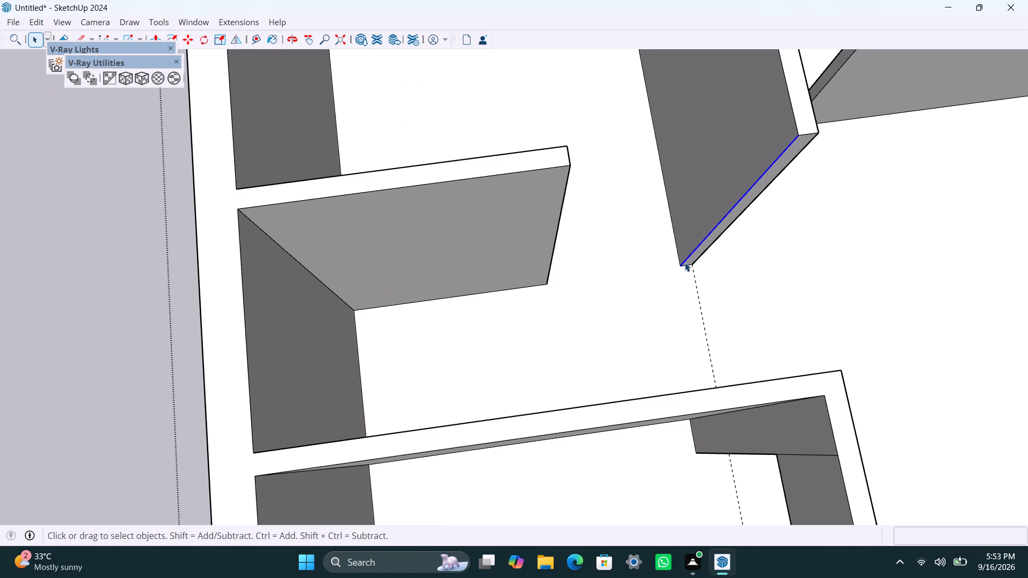
{"action": "key", "text": "m"}
{"action": "left_click", "coordinate": [685, 262]}
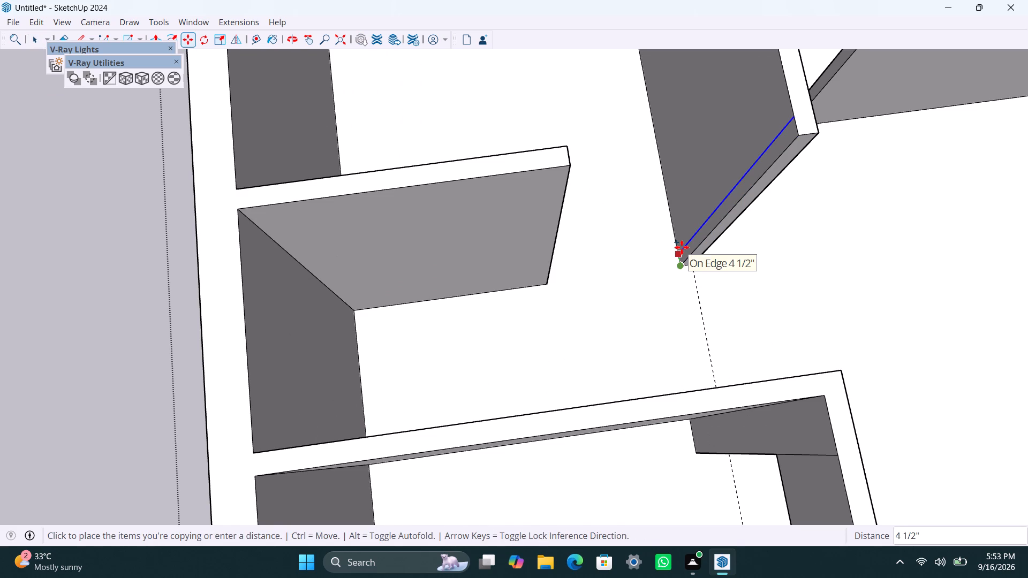
{"action": "type", "text": "4.5\""}
{"action": "key", "text": "Return"}
{"action": "key", "text": "space"}
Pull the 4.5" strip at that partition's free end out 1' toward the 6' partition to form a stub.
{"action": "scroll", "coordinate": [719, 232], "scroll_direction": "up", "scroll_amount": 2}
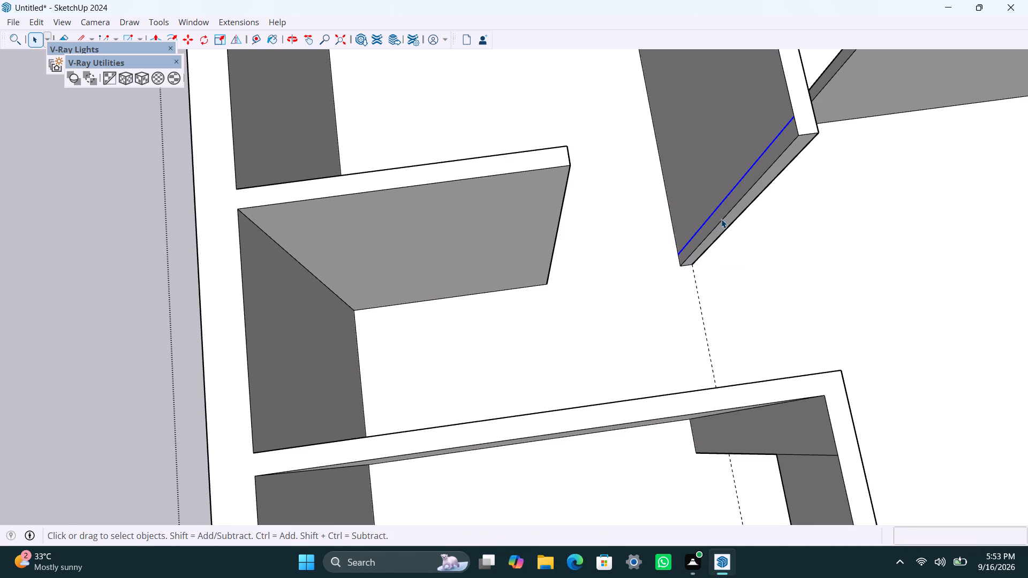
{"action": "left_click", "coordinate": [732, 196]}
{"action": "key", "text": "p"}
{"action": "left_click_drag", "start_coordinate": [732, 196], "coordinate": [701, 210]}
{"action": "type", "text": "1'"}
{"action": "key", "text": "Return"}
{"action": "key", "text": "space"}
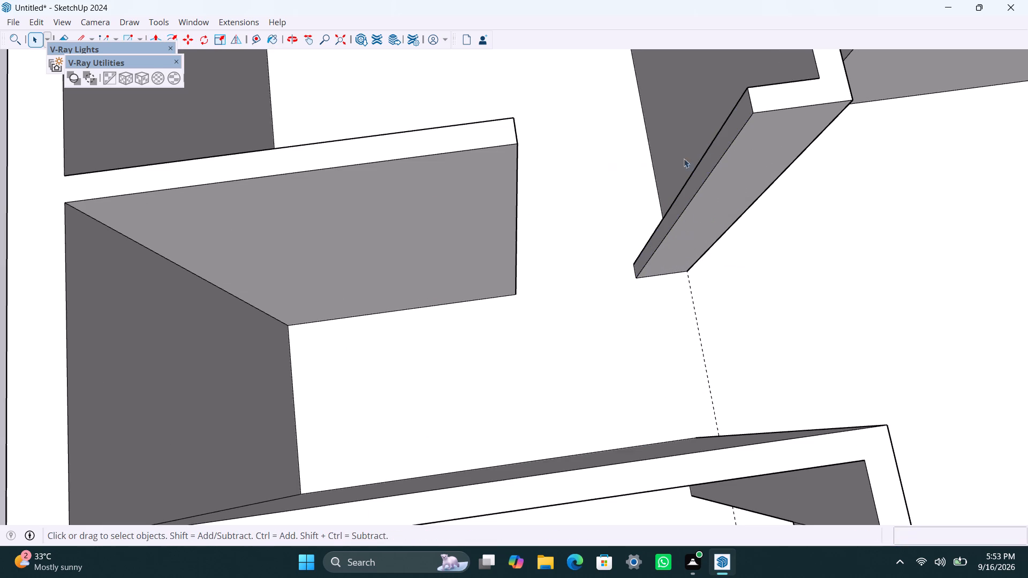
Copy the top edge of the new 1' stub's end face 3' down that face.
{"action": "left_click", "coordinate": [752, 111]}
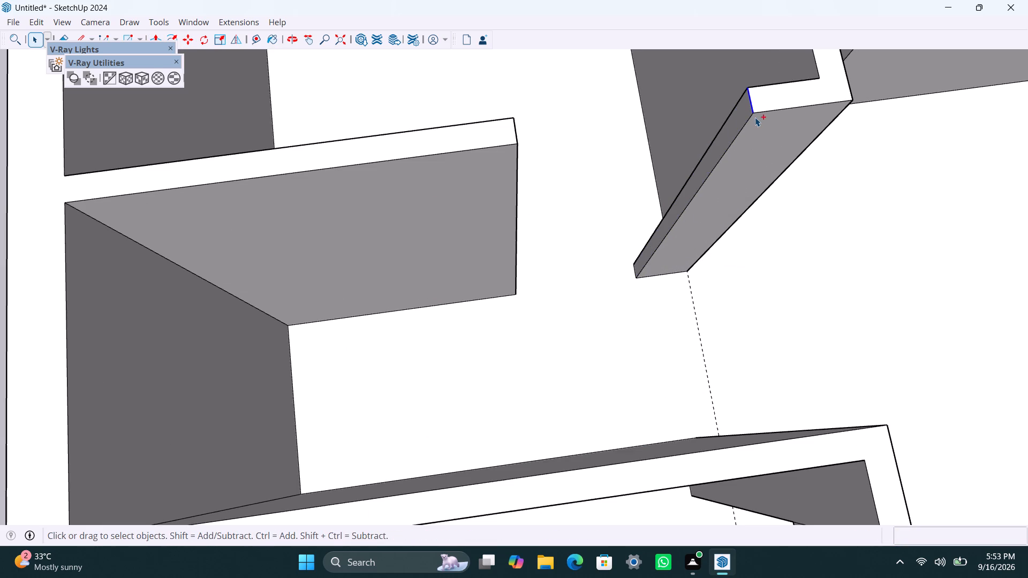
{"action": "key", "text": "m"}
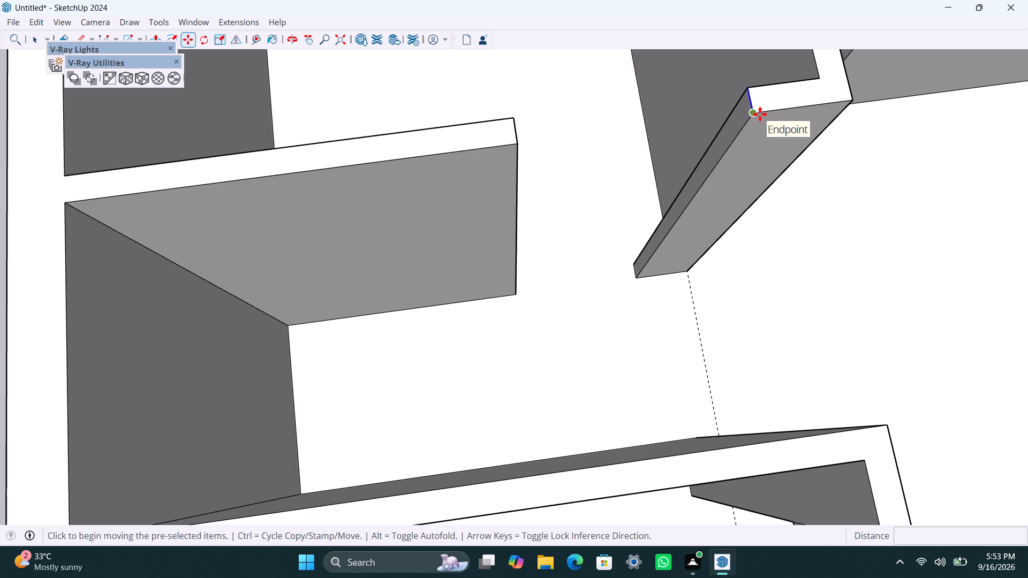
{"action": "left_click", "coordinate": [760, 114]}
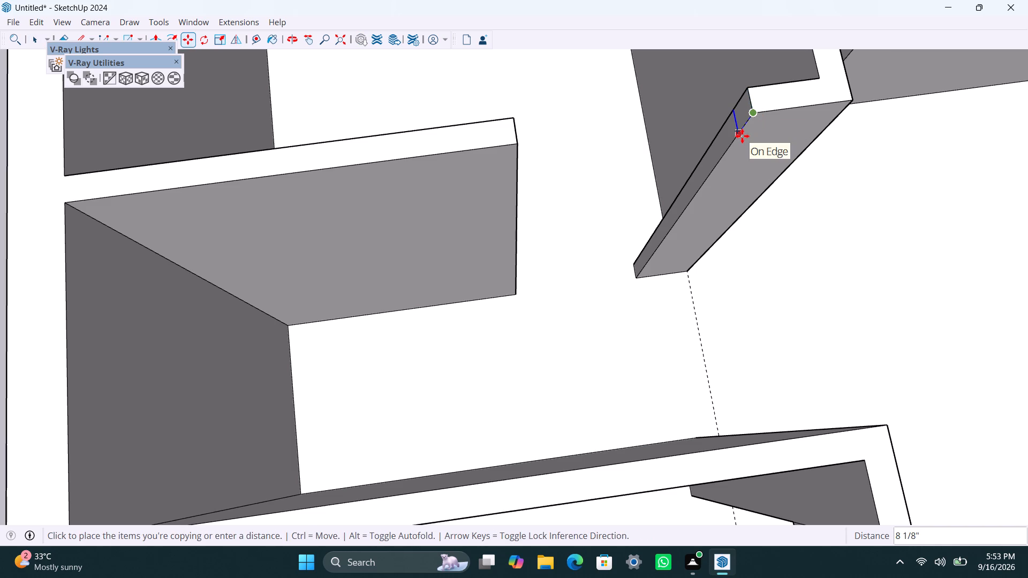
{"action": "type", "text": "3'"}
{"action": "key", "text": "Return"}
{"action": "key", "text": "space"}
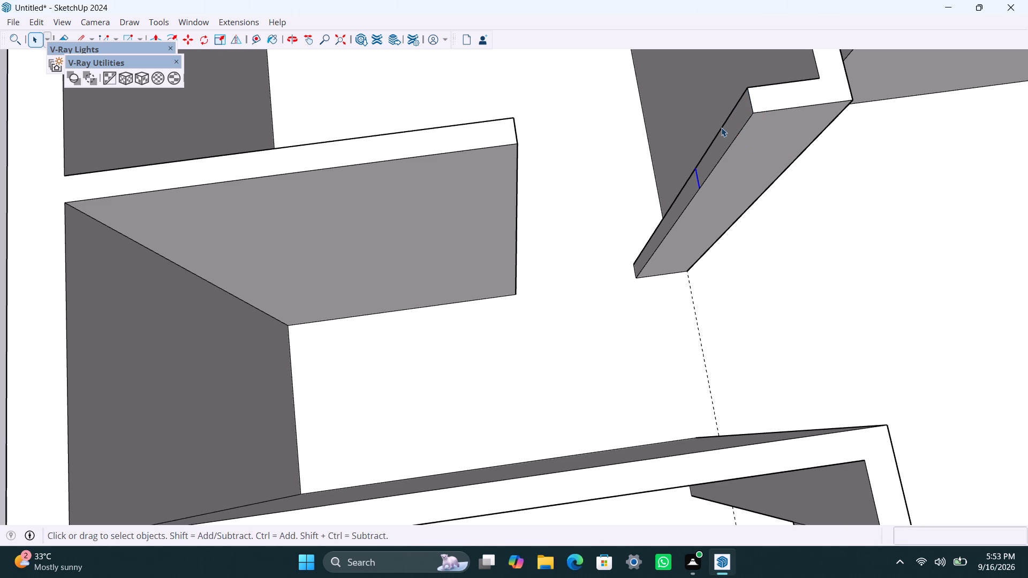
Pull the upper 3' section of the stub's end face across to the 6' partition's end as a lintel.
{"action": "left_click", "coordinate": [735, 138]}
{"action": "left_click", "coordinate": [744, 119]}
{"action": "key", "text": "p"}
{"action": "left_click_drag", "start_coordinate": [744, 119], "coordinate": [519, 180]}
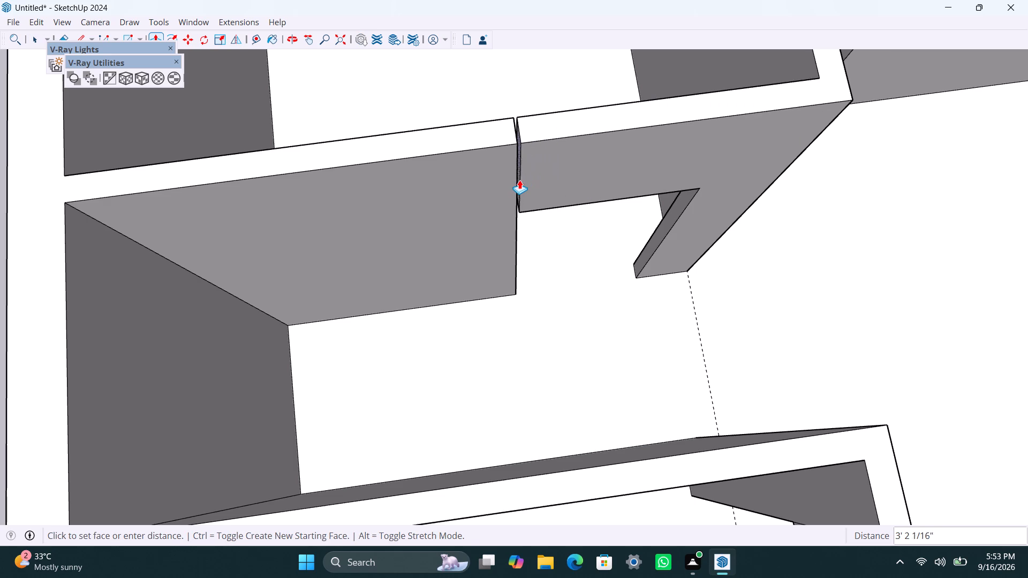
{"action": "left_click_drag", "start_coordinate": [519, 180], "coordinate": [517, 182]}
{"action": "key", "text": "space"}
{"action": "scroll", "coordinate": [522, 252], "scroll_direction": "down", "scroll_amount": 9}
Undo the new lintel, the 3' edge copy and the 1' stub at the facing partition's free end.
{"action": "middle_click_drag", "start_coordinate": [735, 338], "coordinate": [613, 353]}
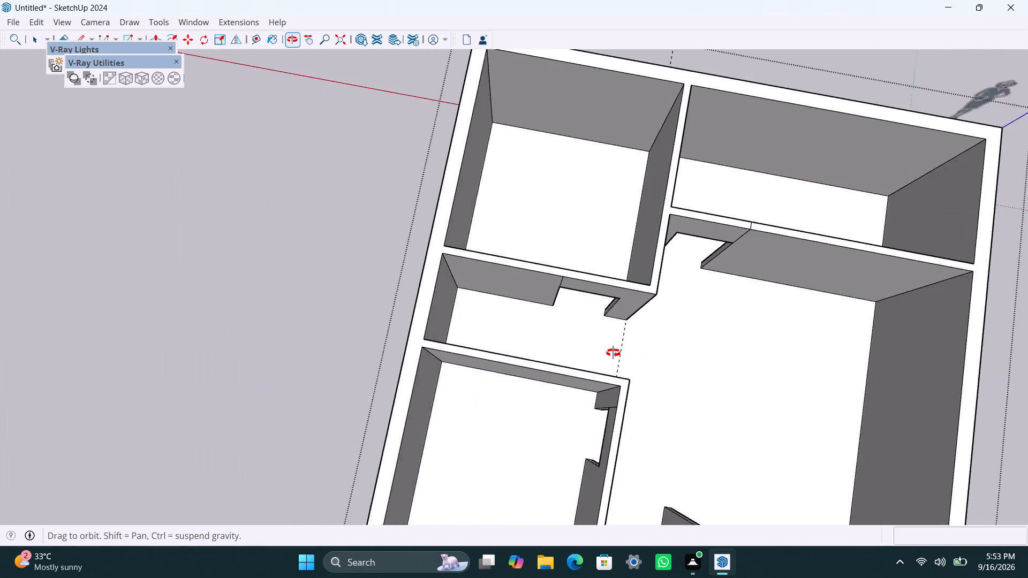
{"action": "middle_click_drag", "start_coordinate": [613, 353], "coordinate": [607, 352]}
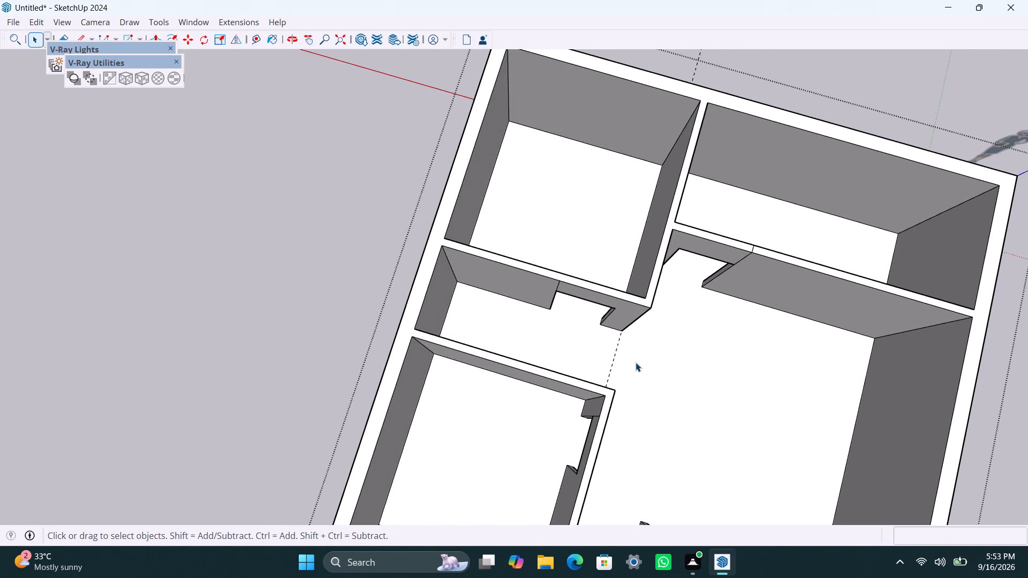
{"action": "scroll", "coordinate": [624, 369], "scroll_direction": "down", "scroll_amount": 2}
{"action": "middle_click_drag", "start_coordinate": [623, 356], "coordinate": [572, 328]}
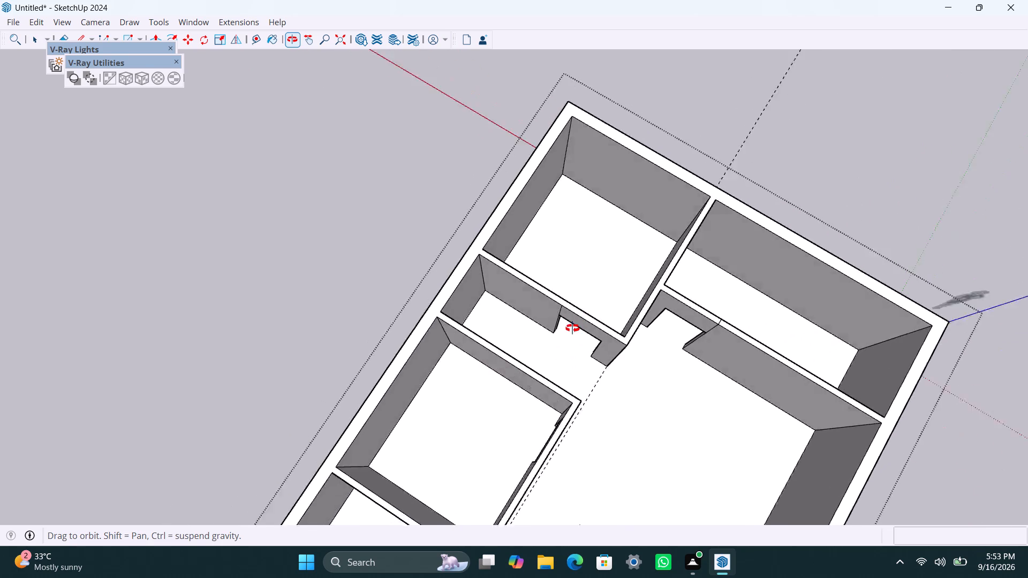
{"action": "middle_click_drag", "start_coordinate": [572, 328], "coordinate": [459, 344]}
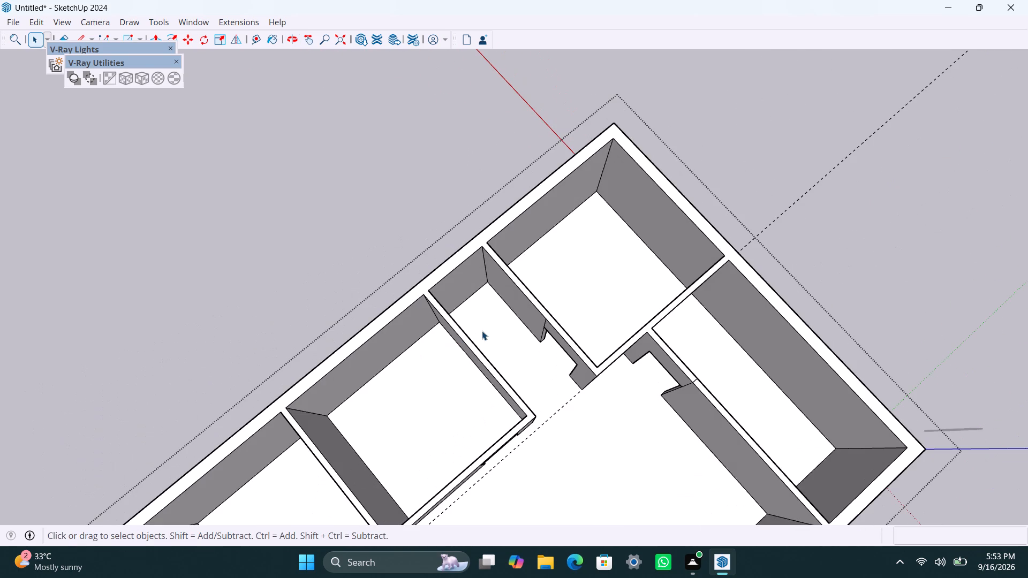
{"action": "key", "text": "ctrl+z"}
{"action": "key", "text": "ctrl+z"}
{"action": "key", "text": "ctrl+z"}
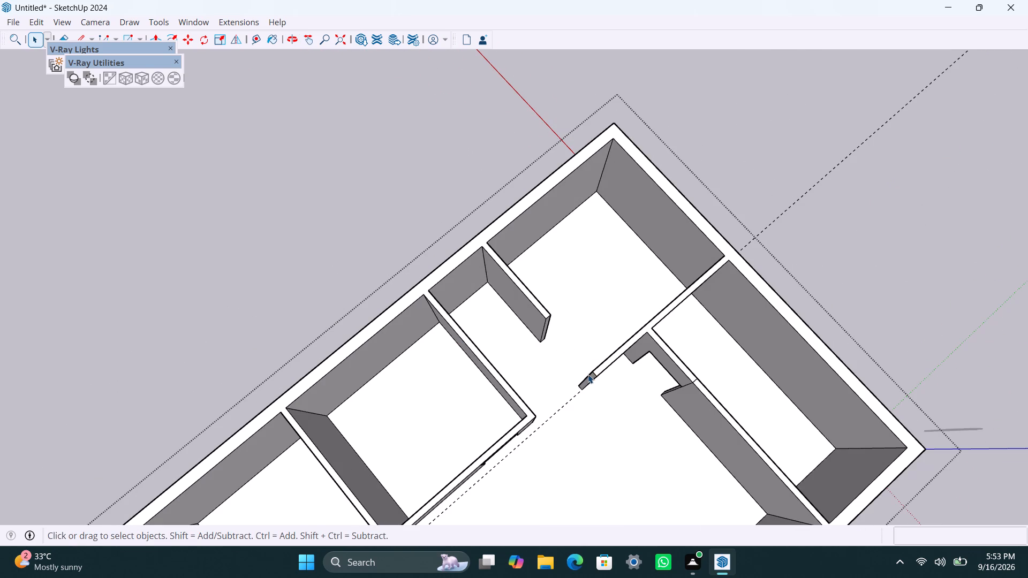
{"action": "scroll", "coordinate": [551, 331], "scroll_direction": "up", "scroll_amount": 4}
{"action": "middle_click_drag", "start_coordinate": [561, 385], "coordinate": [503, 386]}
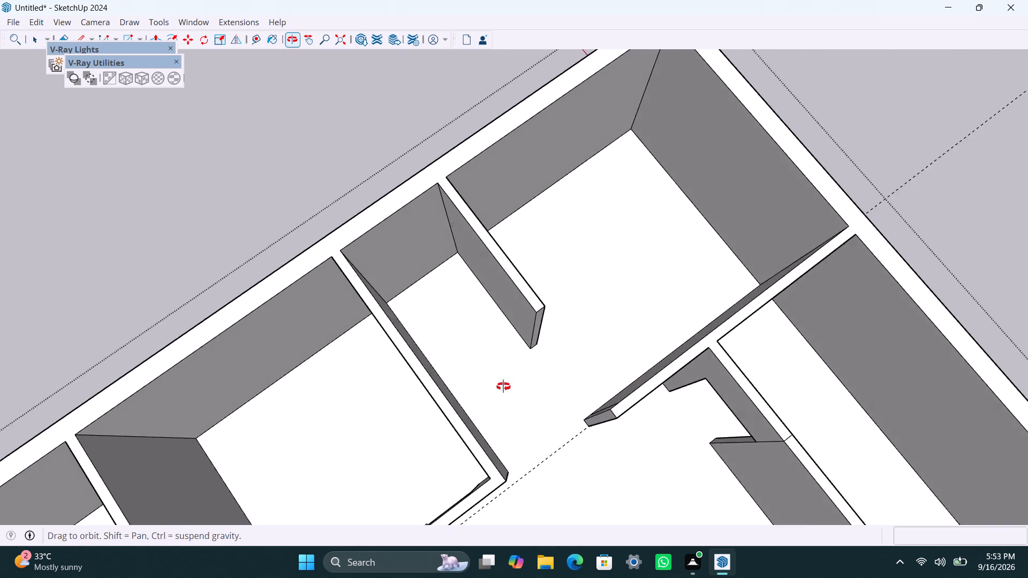
Pull the end face of the free-standing partition out 1' toward the facing partition.
{"action": "middle_click_drag", "start_coordinate": [503, 386], "coordinate": [506, 377]}
{"action": "scroll", "coordinate": [523, 354], "scroll_direction": "up", "scroll_amount": 2}
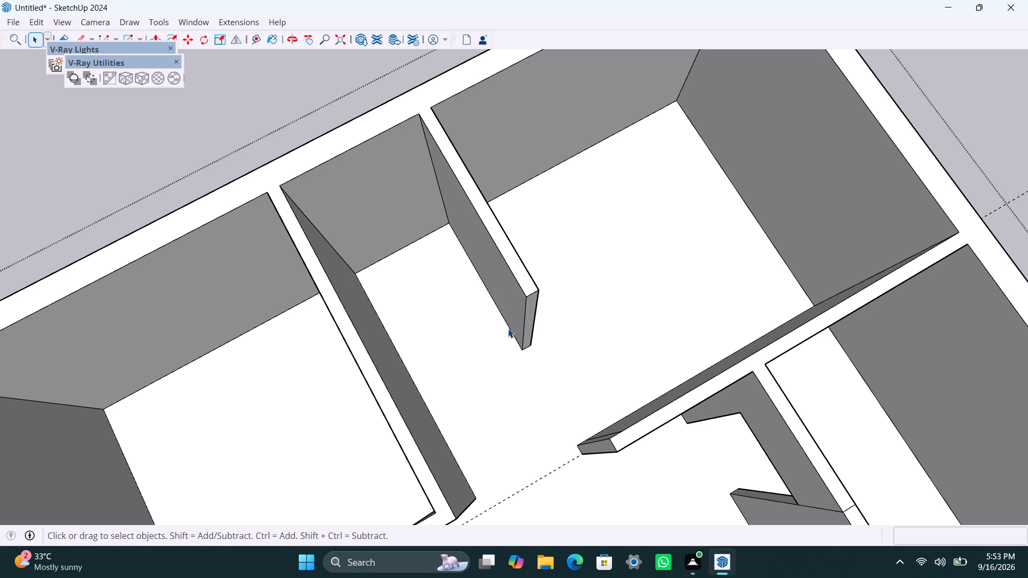
{"action": "left_click", "coordinate": [533, 324]}
{"action": "scroll", "coordinate": [533, 324], "scroll_direction": "up", "scroll_amount": 2}
{"action": "left_click", "coordinate": [530, 308]}
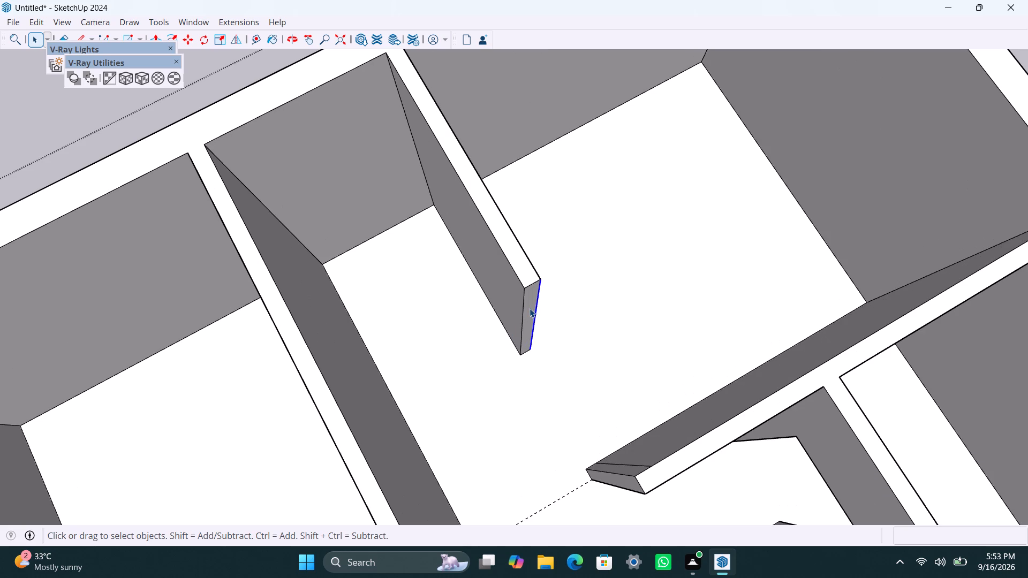
{"action": "key", "text": "p"}
{"action": "left_click", "coordinate": [530, 308]}
{"action": "type", "text": "1'"}
{"action": "key", "text": "Return"}
{"action": "key", "text": "space"}
Copy the top edge of the extended partition's end face 3' down that face.
{"action": "scroll", "coordinate": [557, 326], "scroll_direction": "up", "scroll_amount": 2}
{"action": "left_click", "coordinate": [557, 326]}
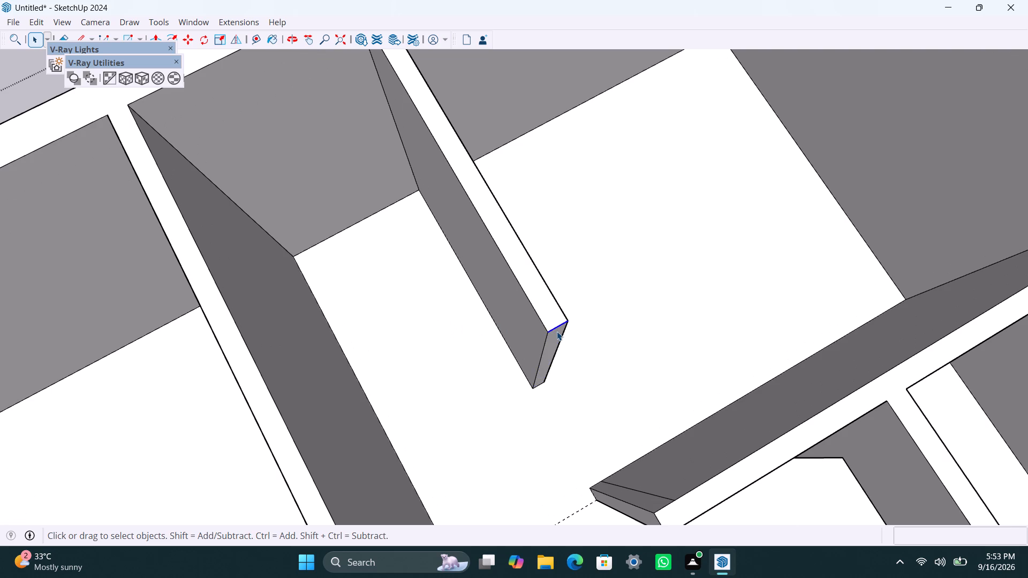
{"action": "key", "text": "m"}
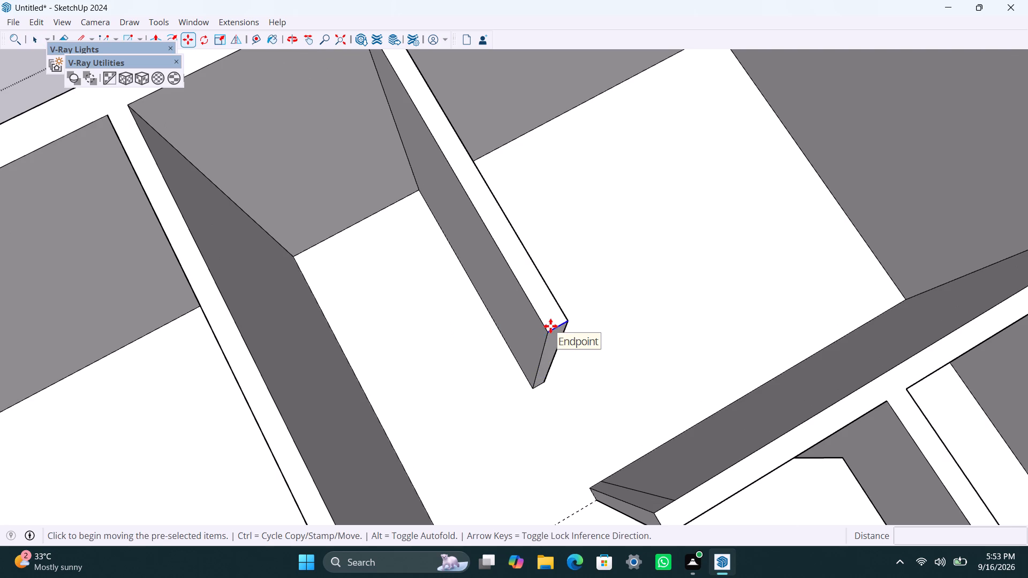
{"action": "left_click", "coordinate": [546, 333]}
{"action": "type", "text": "3'"}
{"action": "key", "text": "Return"}
{"action": "key", "text": "space"}
Pull the upper 3' section of that end face across to the facing partition as a lintel.
{"action": "left_click", "coordinate": [556, 339]}
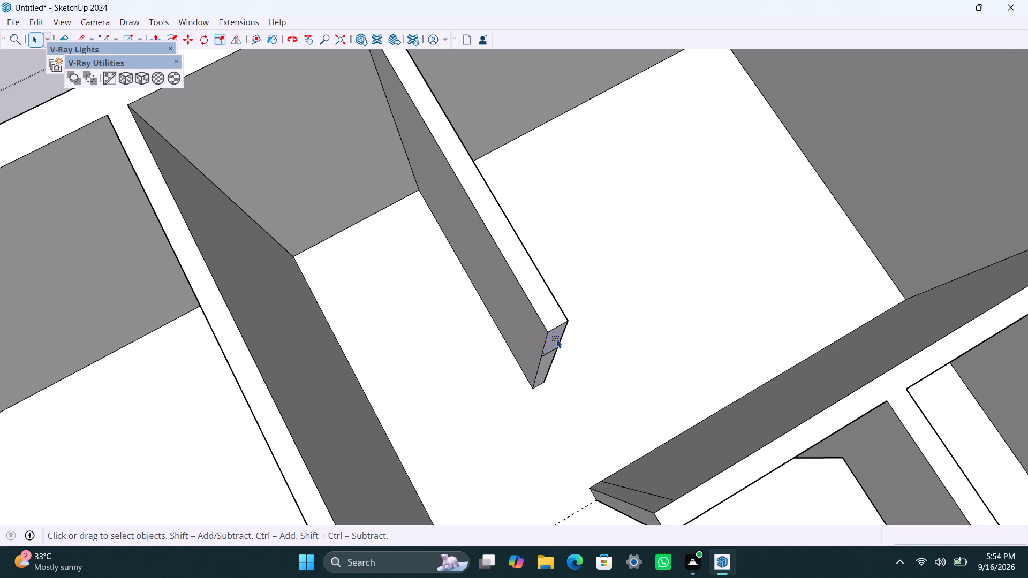
{"action": "key", "text": "p"}
{"action": "left_click_drag", "start_coordinate": [556, 339], "coordinate": [662, 511]}
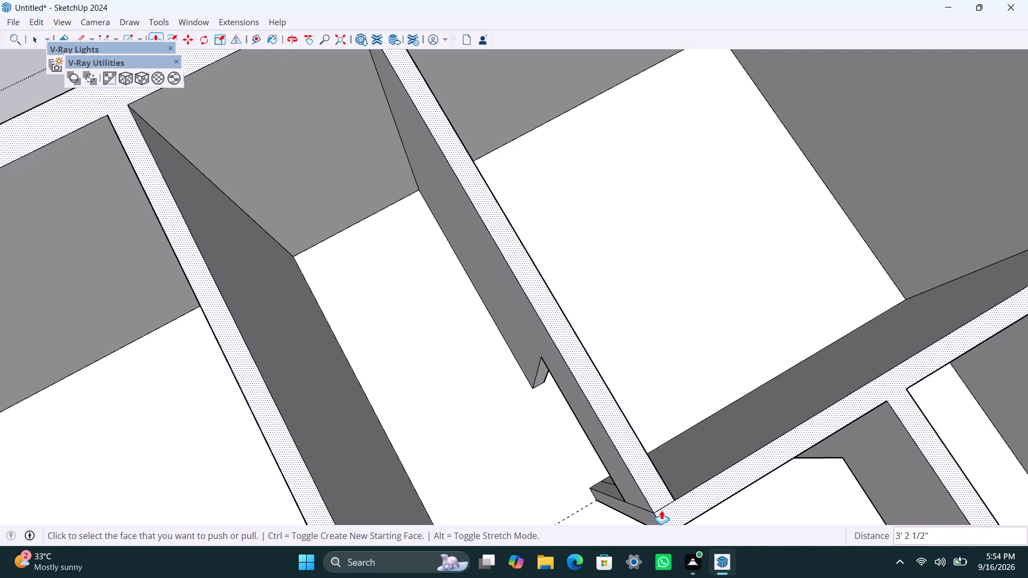
{"action": "key", "text": "space"}
Copy the vertical corner edge of the narrow room 6'3" along the partition face opposite the new lintel.
{"action": "scroll", "coordinate": [541, 439], "scroll_direction": "down", "scroll_amount": 2}
{"action": "middle_click_drag", "start_coordinate": [497, 424], "coordinate": [420, 374]}
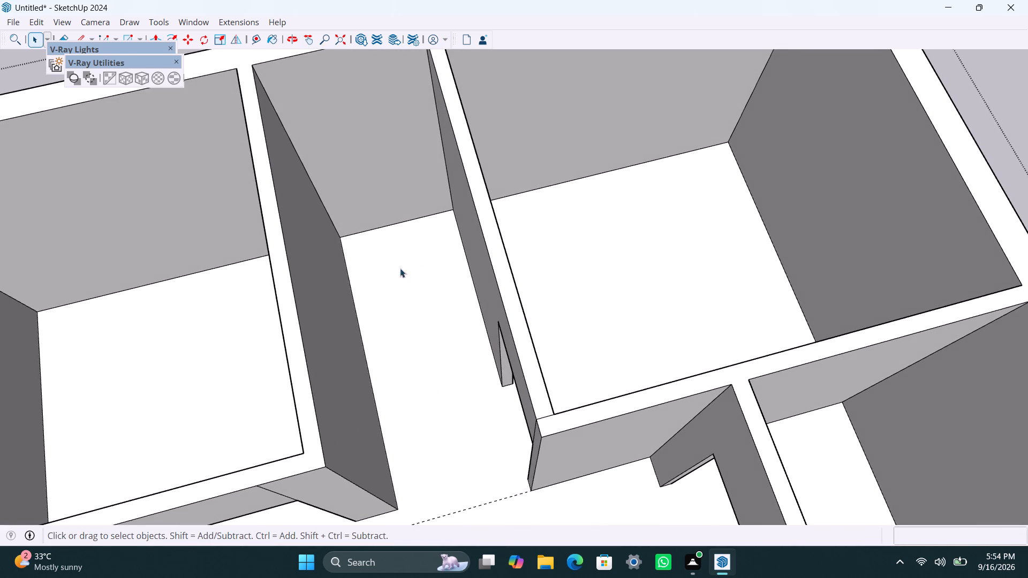
{"action": "middle_click_drag", "start_coordinate": [407, 284], "coordinate": [313, 291]}
{"action": "scroll", "coordinate": [355, 204], "scroll_direction": "up", "scroll_amount": 2}
{"action": "left_click", "coordinate": [356, 181]}
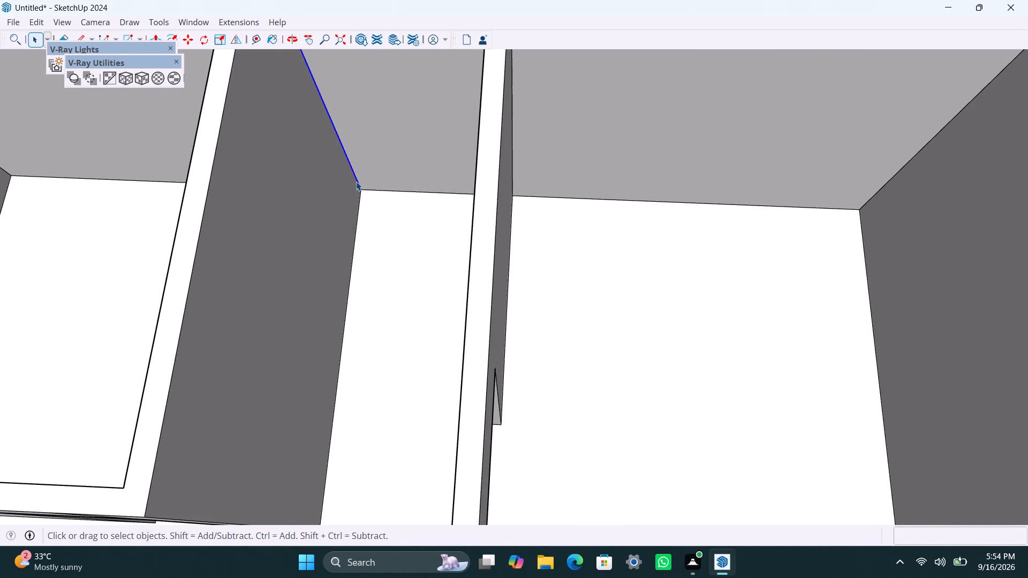
{"action": "key", "text": "m"}
{"action": "left_click", "coordinate": [356, 191]}
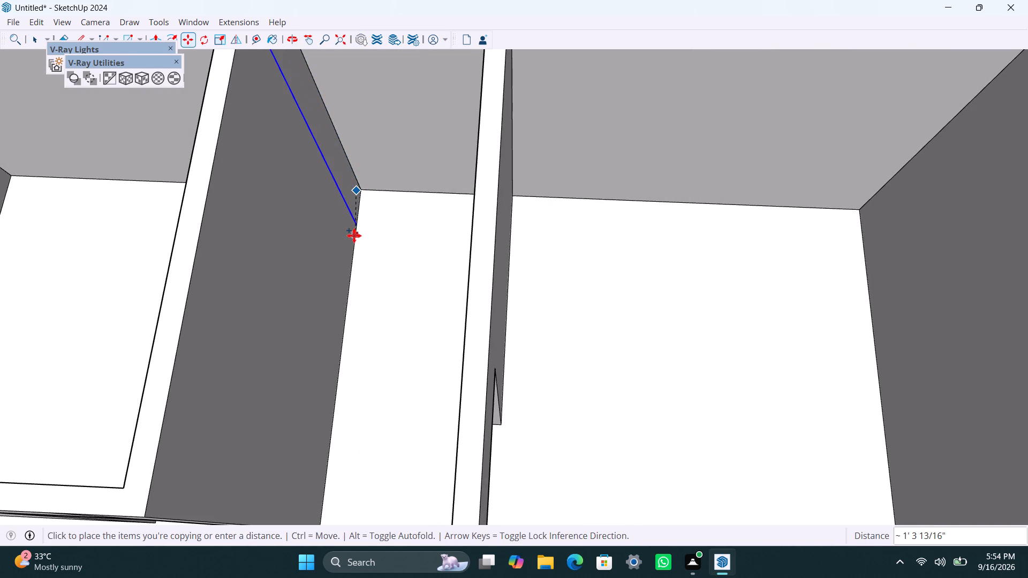
{"action": "key", "text": "Escape"}
{"action": "left_click_drag", "start_coordinate": [364, 188], "coordinate": [358, 196]}
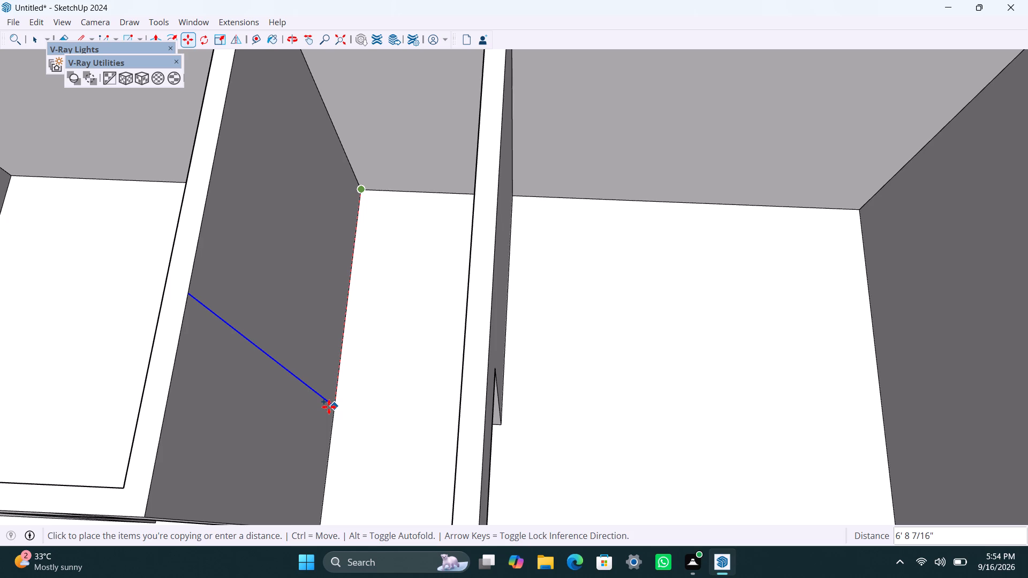
{"action": "type", "text": "6'3\""}
{"action": "key", "text": "Return"}
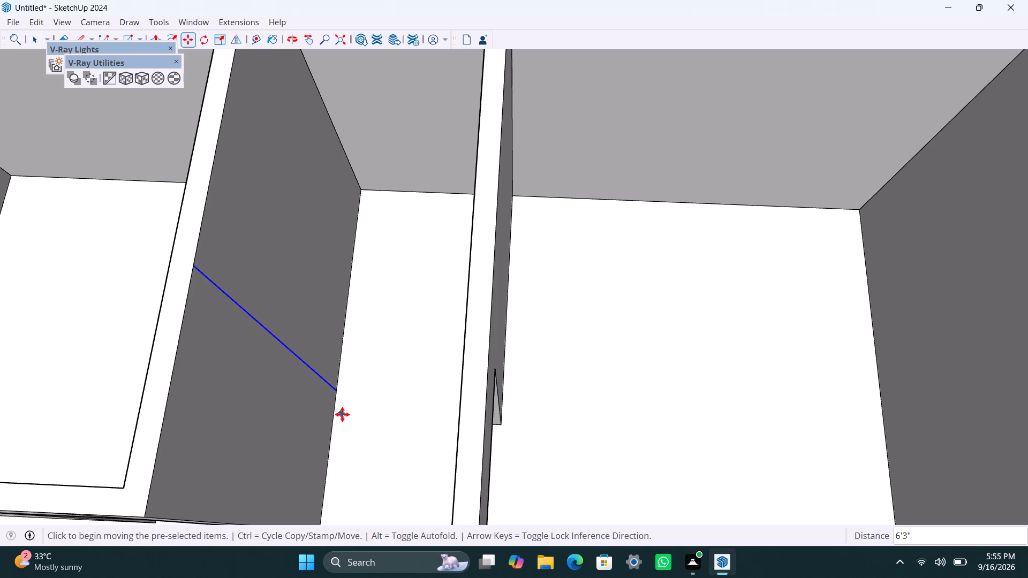
Copy the new vertical edge a further 4.5" along the partition face to outline a wall strip.
{"action": "left_click", "coordinate": [337, 391]}
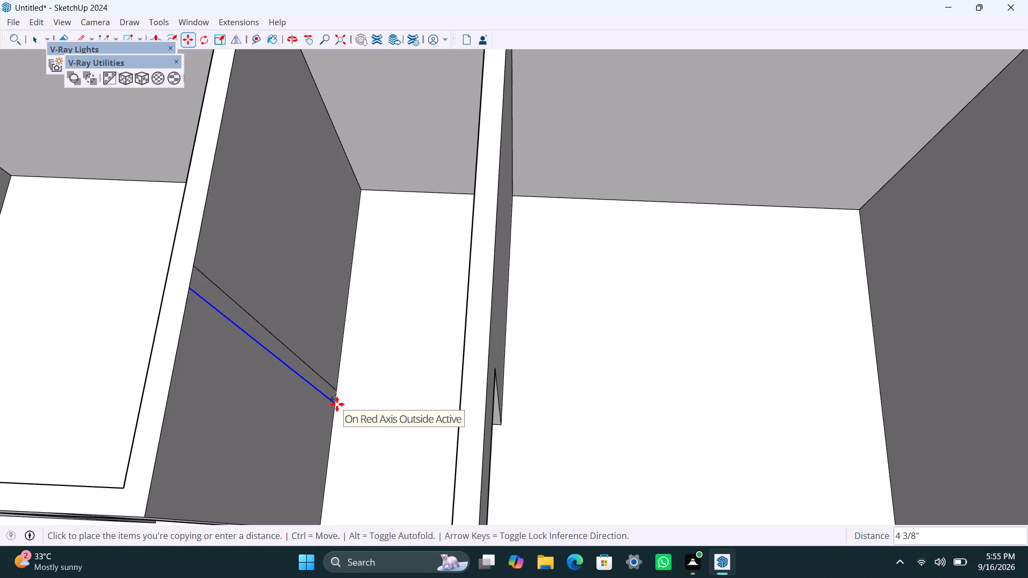
{"action": "type", "text": "4.5\""}
{"action": "key", "text": "Return"}
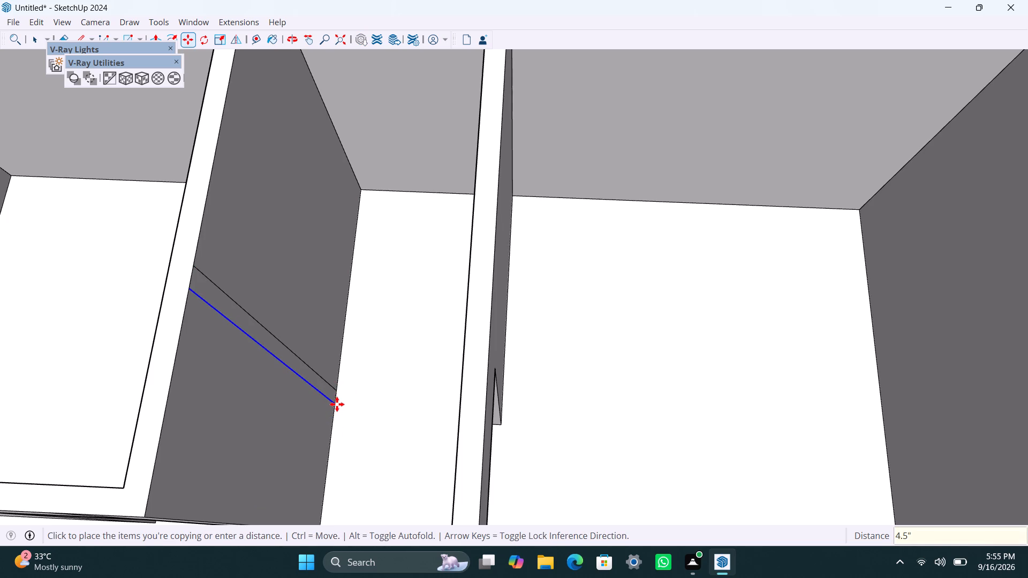
{"action": "key", "text": "space"}
Pull the 4.5" strip out 1' into the narrow room to form a stub wall.
{"action": "scroll", "coordinate": [337, 404], "scroll_direction": "up", "scroll_amount": 1}
{"action": "scroll", "coordinate": [298, 378], "scroll_direction": "up", "scroll_amount": 1}
{"action": "left_click", "coordinate": [297, 367]}
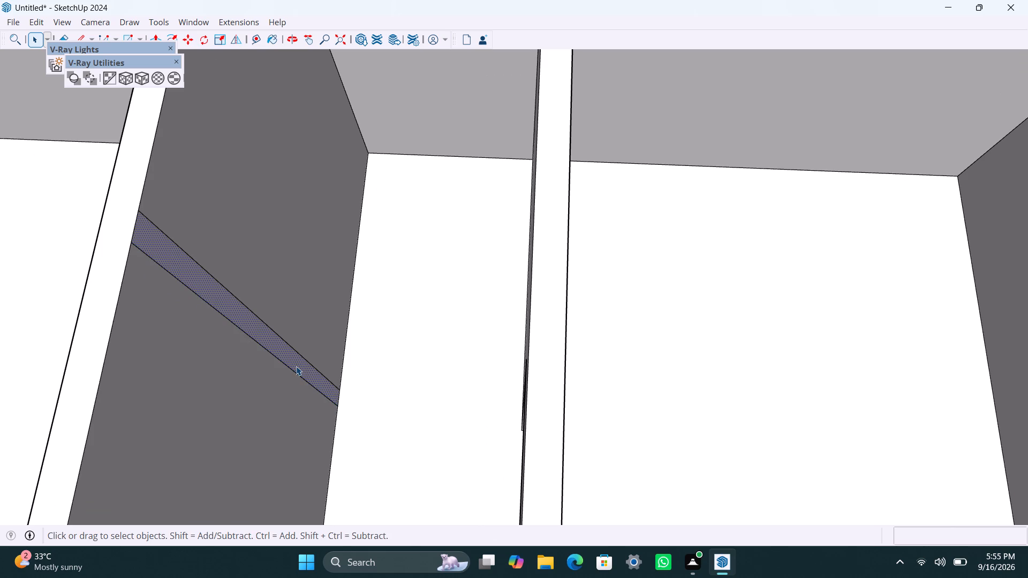
{"action": "key", "text": "p"}
{"action": "left_click_drag", "start_coordinate": [296, 366], "coordinate": [308, 370]}
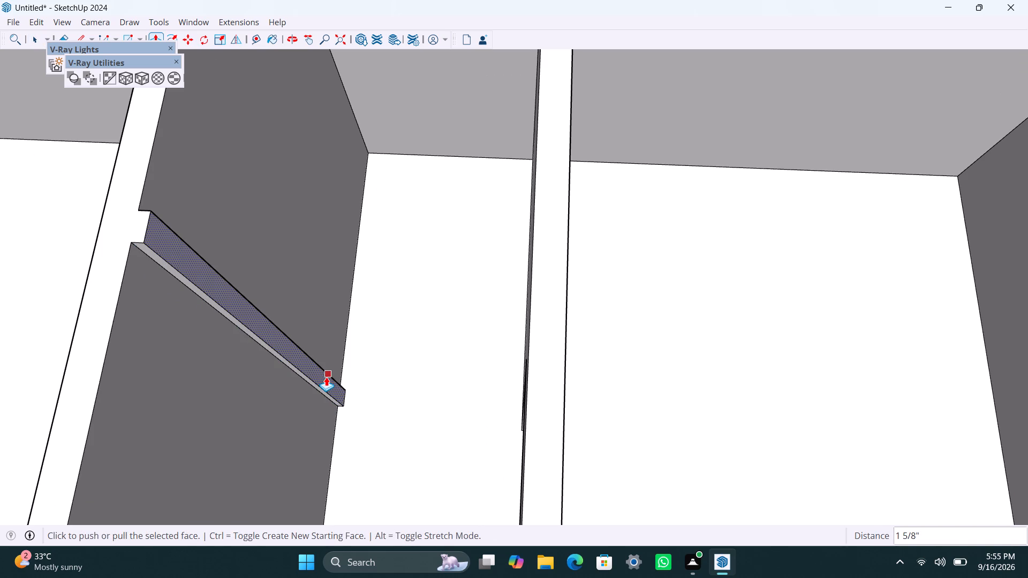
{"action": "type", "text": "1'"}
{"action": "key", "text": "Return"}
{"action": "key", "text": "space"}
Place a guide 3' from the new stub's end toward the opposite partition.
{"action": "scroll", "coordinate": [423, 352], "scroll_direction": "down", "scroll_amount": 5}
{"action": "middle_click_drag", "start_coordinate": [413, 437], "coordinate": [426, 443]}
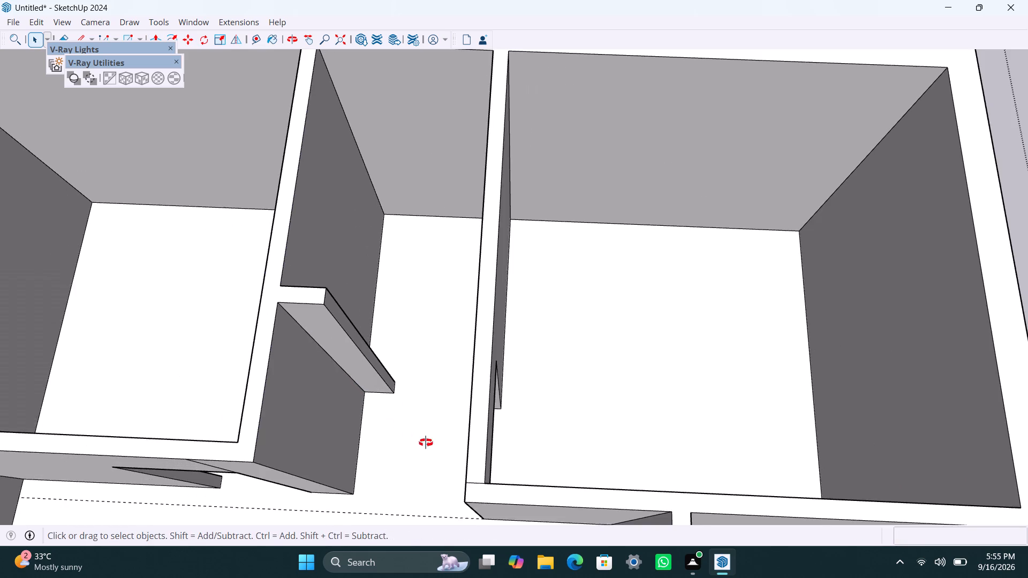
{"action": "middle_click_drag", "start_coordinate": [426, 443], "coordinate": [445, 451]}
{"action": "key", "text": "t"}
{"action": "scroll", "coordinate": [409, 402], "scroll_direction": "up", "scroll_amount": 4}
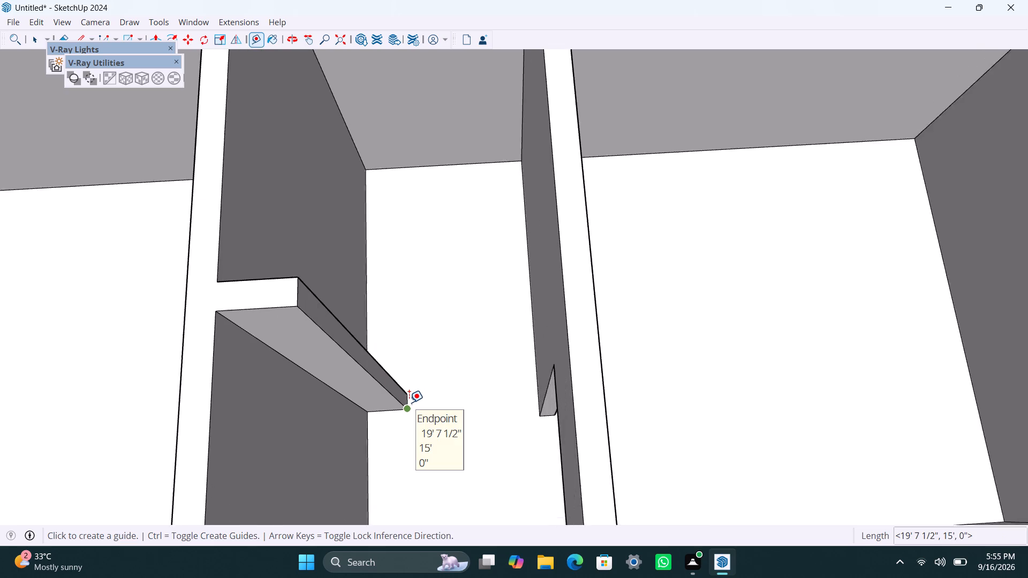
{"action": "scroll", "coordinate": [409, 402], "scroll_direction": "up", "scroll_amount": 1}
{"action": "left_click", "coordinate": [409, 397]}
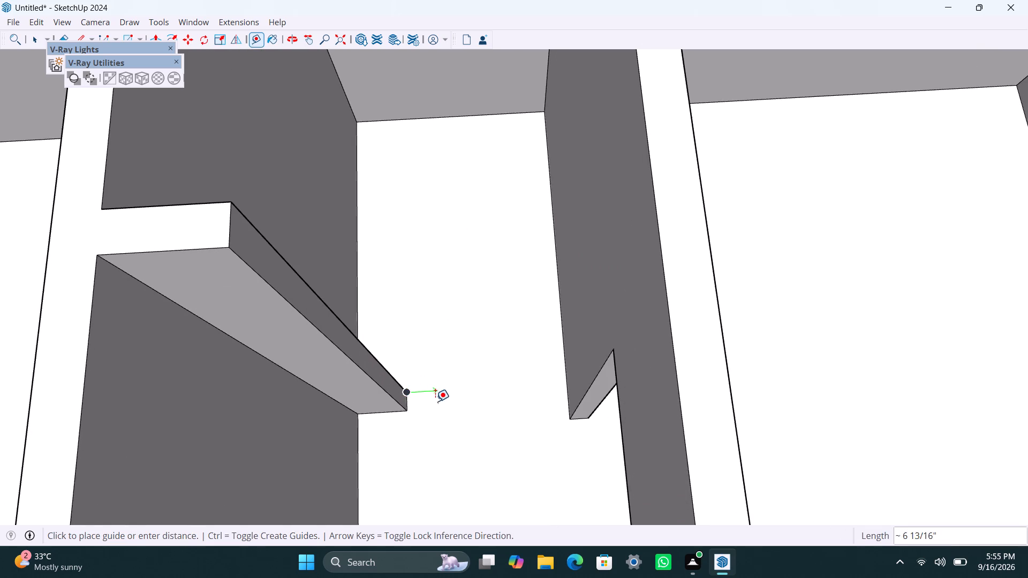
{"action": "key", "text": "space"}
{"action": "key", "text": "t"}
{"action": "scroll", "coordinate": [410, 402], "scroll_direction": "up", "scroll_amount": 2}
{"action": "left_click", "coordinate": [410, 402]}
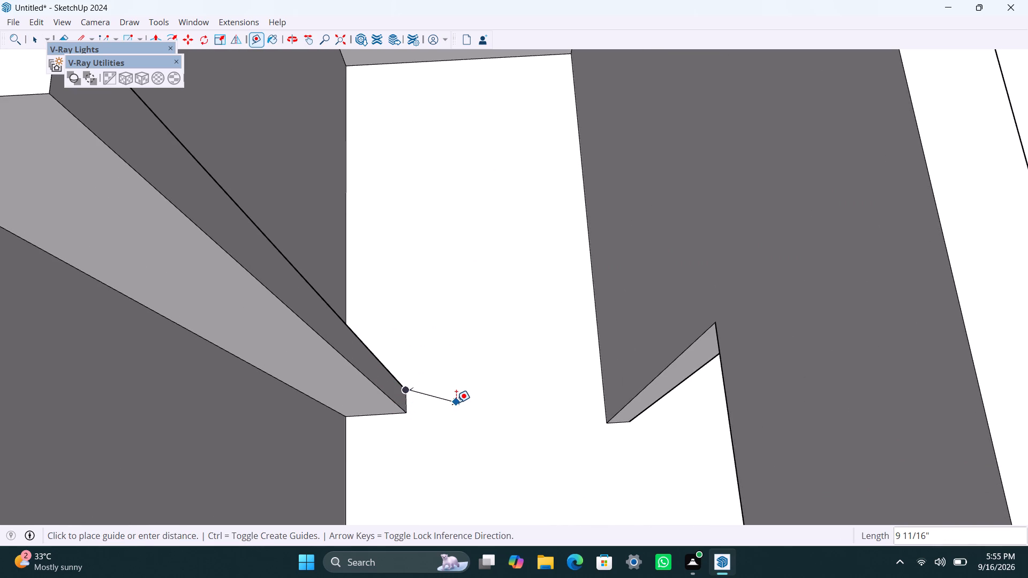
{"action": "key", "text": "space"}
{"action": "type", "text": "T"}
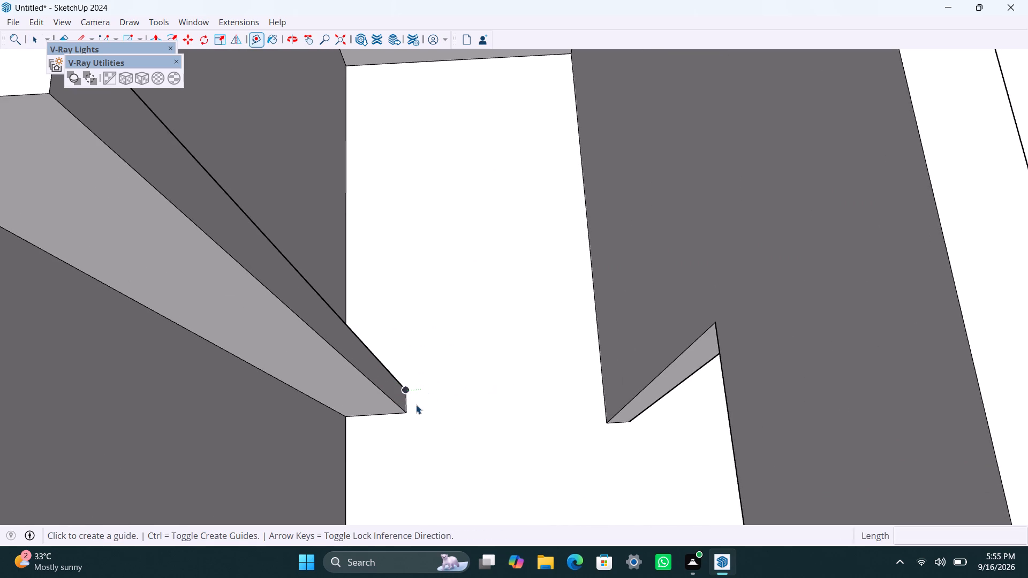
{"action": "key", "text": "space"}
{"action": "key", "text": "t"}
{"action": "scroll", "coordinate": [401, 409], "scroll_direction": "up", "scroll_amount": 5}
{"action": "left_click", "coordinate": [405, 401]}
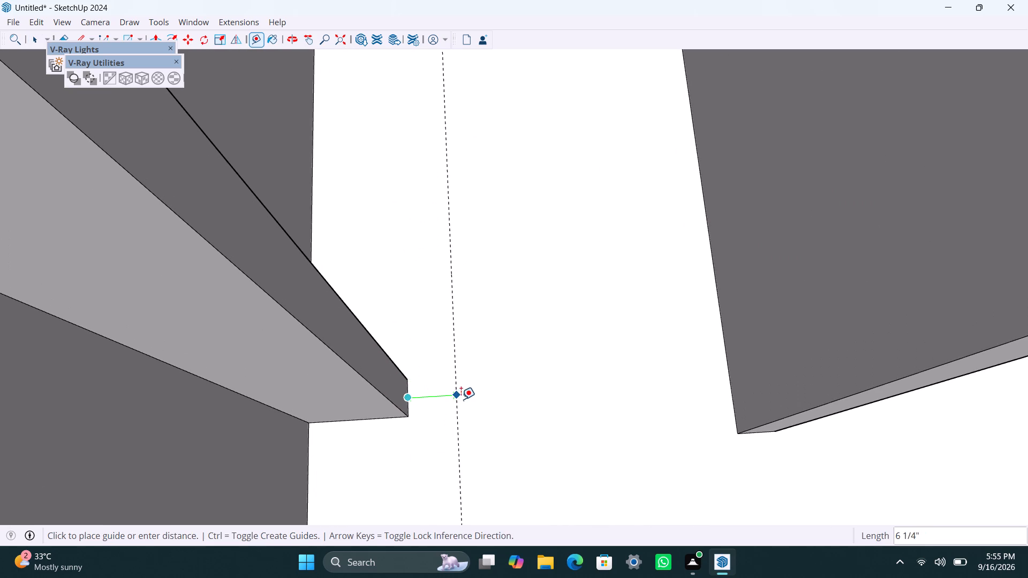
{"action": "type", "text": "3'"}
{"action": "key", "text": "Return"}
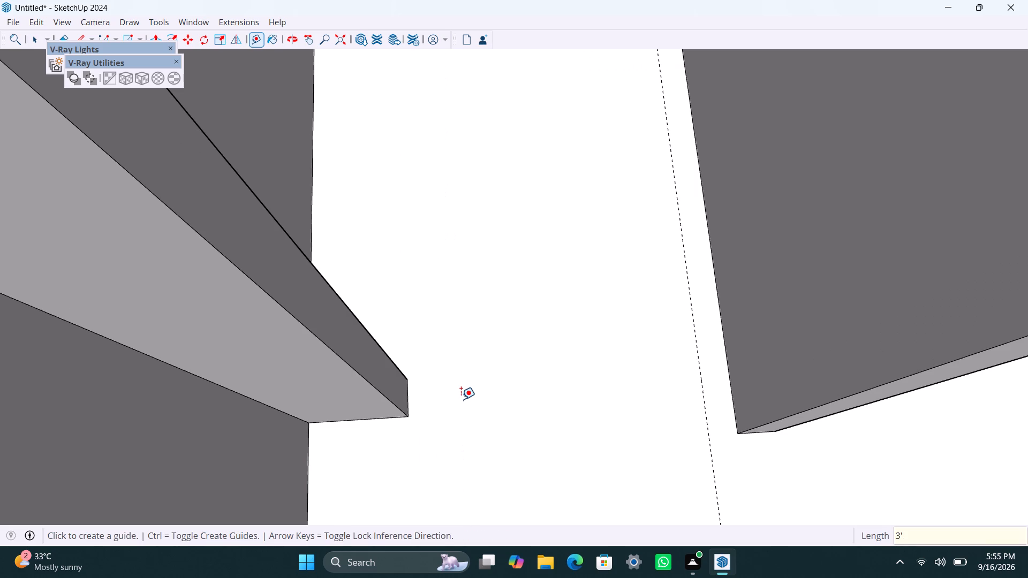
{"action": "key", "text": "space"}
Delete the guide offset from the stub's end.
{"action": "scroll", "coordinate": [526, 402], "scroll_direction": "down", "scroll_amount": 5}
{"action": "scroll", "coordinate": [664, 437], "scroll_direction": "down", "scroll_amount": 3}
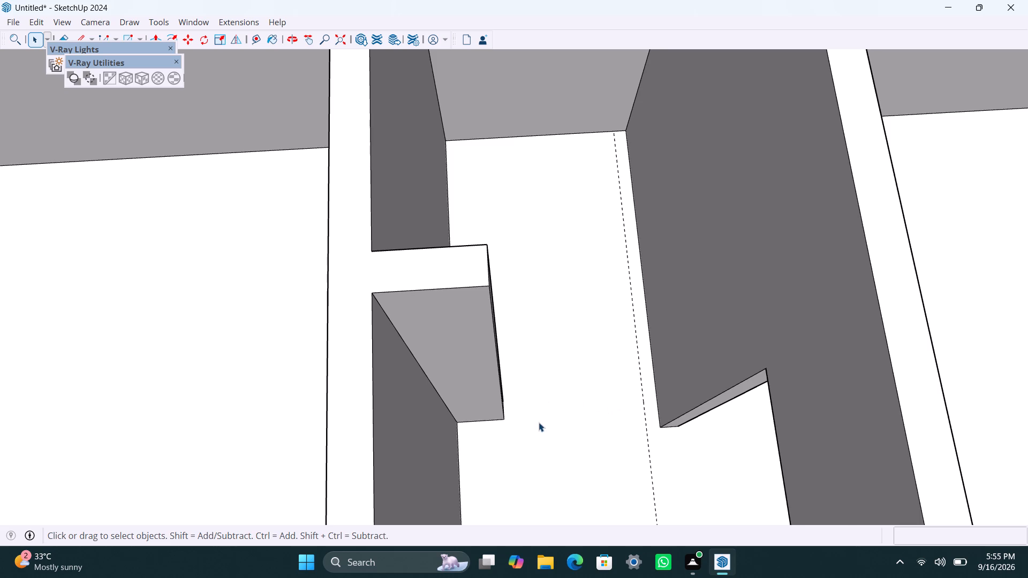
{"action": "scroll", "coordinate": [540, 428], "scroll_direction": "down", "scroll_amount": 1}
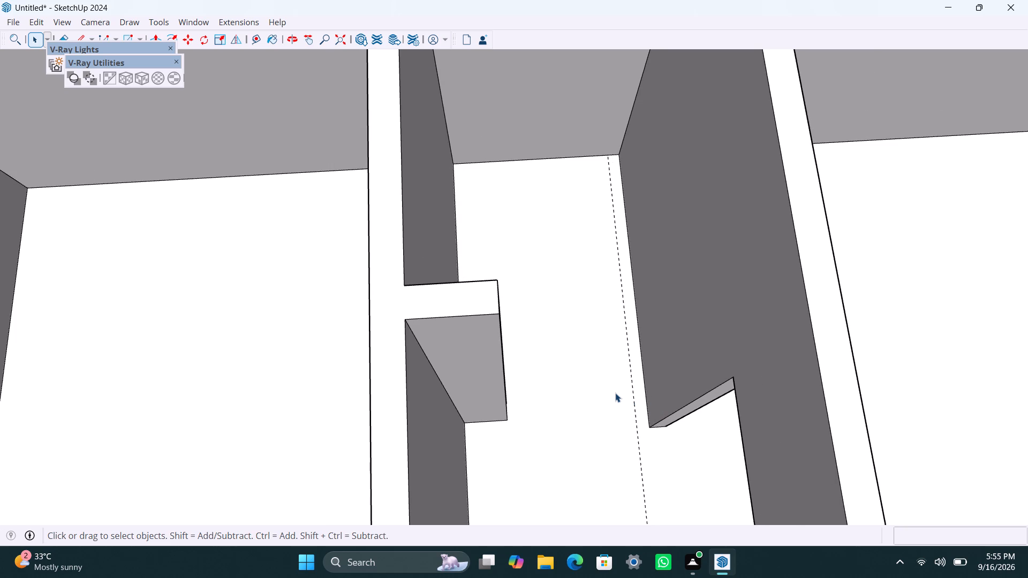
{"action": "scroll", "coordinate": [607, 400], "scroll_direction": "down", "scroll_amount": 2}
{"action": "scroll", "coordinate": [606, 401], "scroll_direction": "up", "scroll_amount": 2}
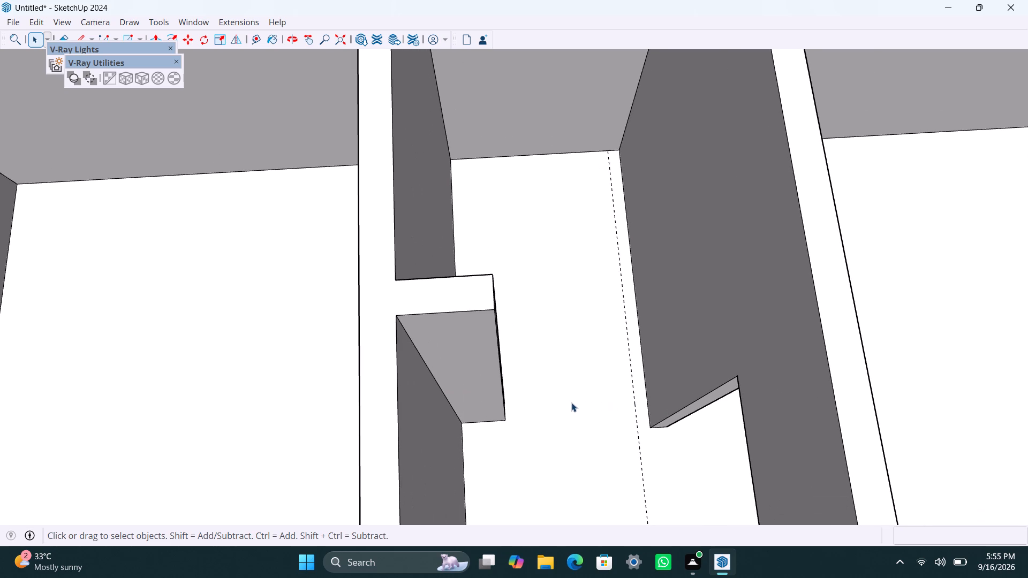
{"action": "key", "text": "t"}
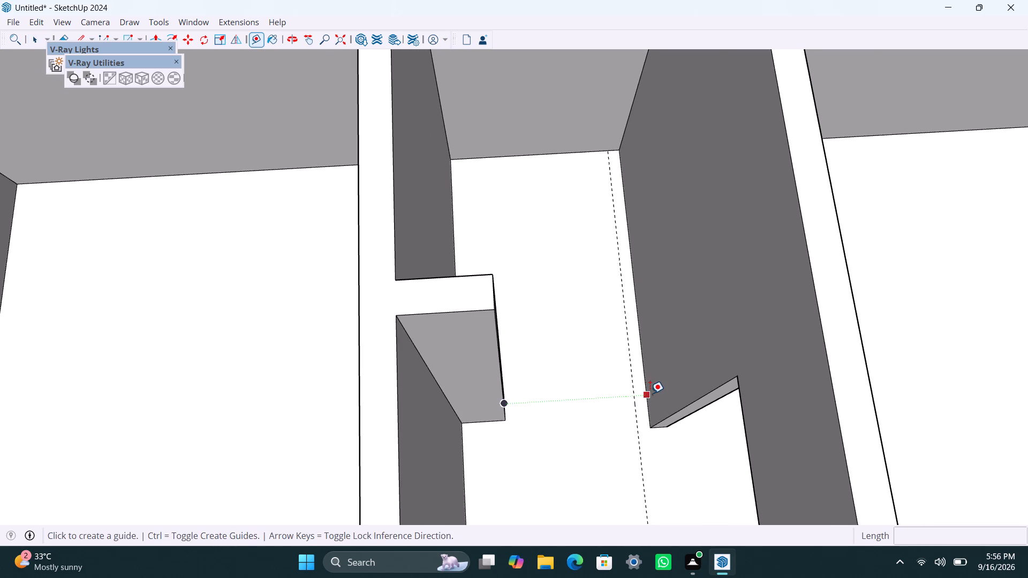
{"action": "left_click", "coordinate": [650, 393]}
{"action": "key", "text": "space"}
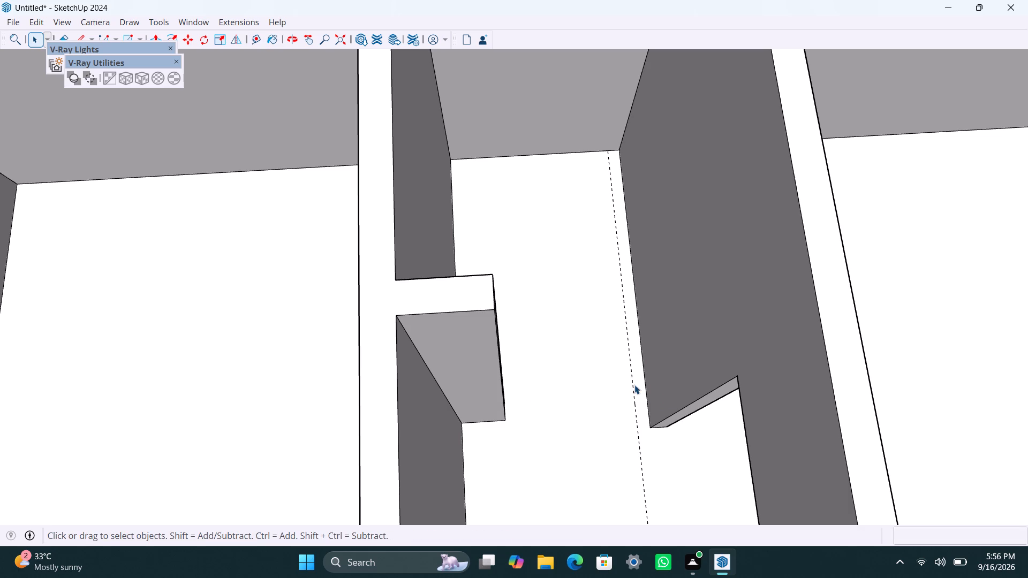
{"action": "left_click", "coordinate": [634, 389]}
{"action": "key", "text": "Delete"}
Place a guide 3' from the base of the opposite partition toward the stub.
{"action": "key", "text": "t"}
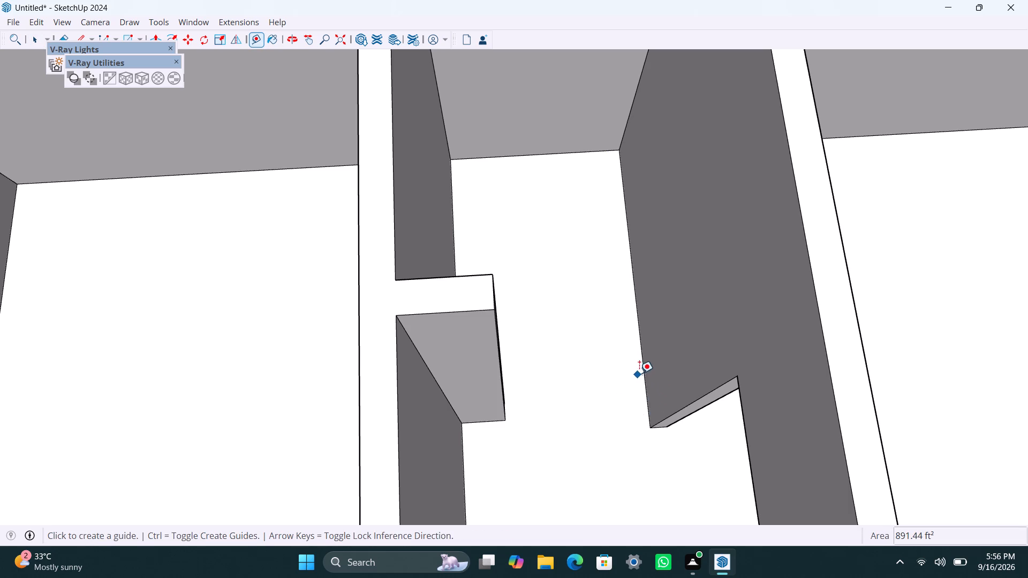
{"action": "left_click", "coordinate": [640, 370]}
{"action": "type", "text": "3'"}
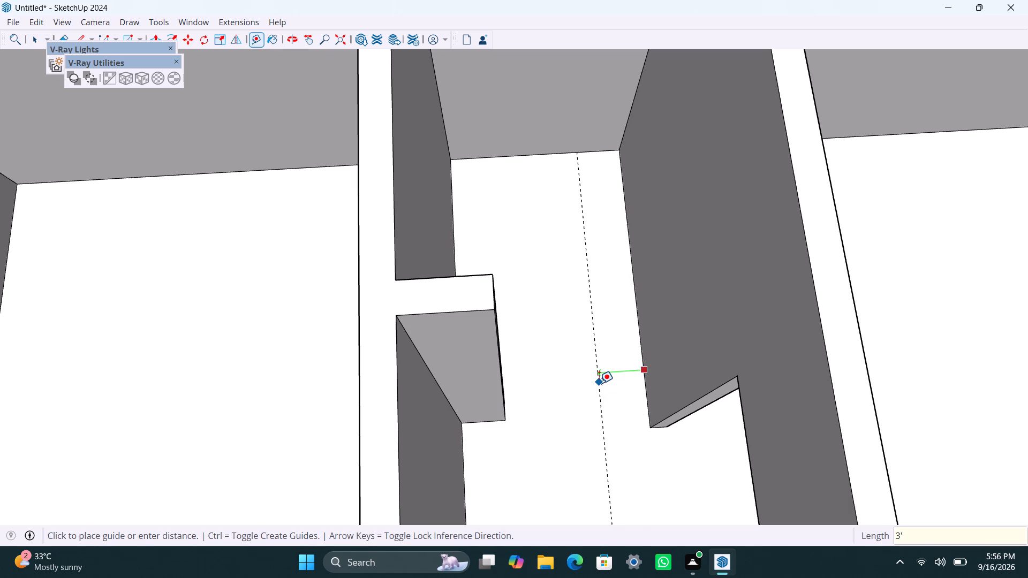
{"action": "key", "text": "Return"}
{"action": "key", "text": "space"}
Extend the stub's end face to the 3' guide line.
{"action": "middle_click_drag", "start_coordinate": [555, 445], "coordinate": [456, 468]}
{"action": "scroll", "coordinate": [474, 401], "scroll_direction": "up", "scroll_amount": 2}
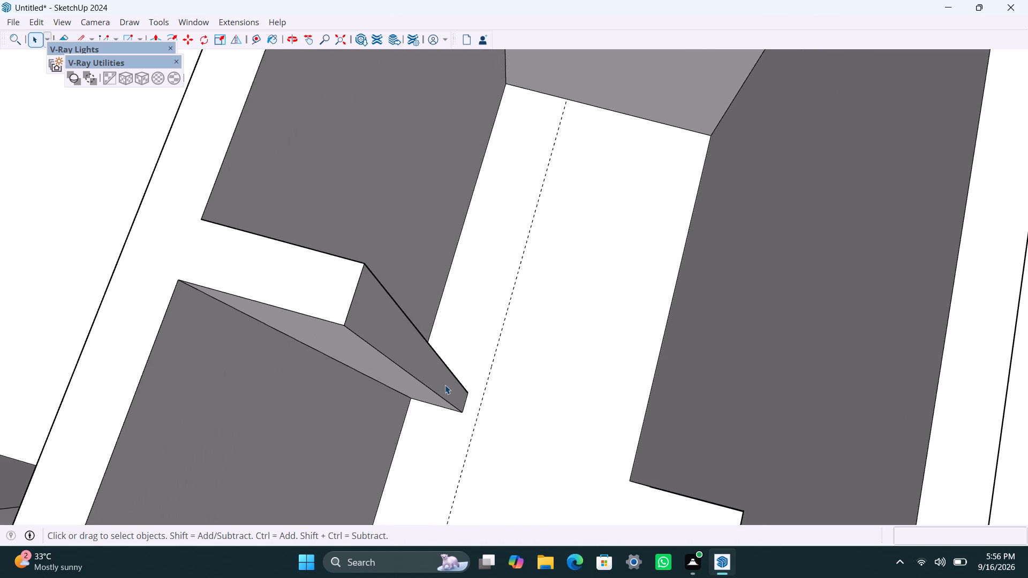
{"action": "left_click", "coordinate": [444, 384]}
{"action": "key", "text": "p"}
{"action": "left_click_drag", "start_coordinate": [452, 385], "coordinate": [472, 433]}
{"action": "key", "text": "space"}
Copy the top edge of the stub's end face 3' down that face.
{"action": "left_click", "coordinate": [399, 320]}
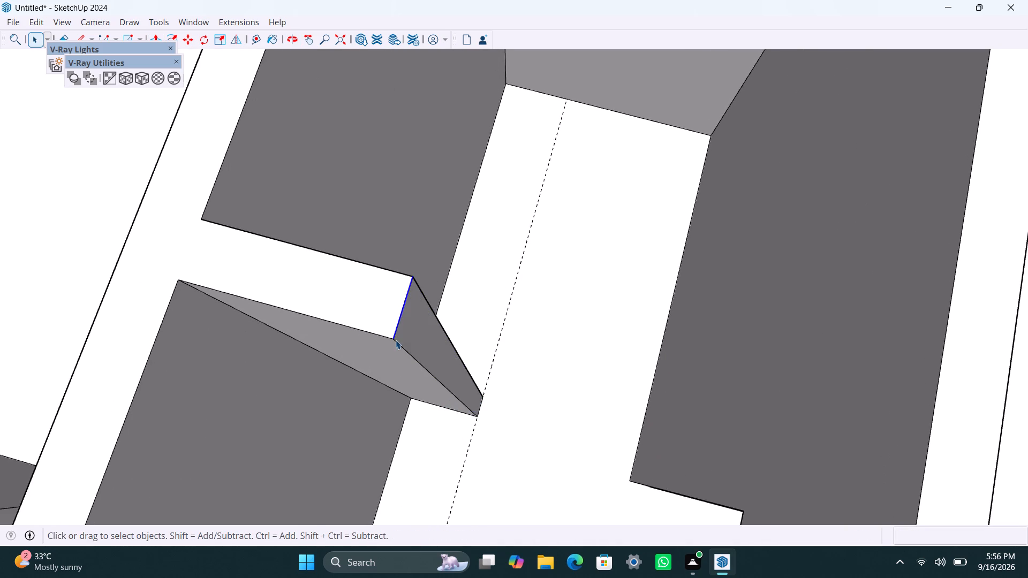
{"action": "key", "text": "m"}
{"action": "left_click", "coordinate": [396, 340]}
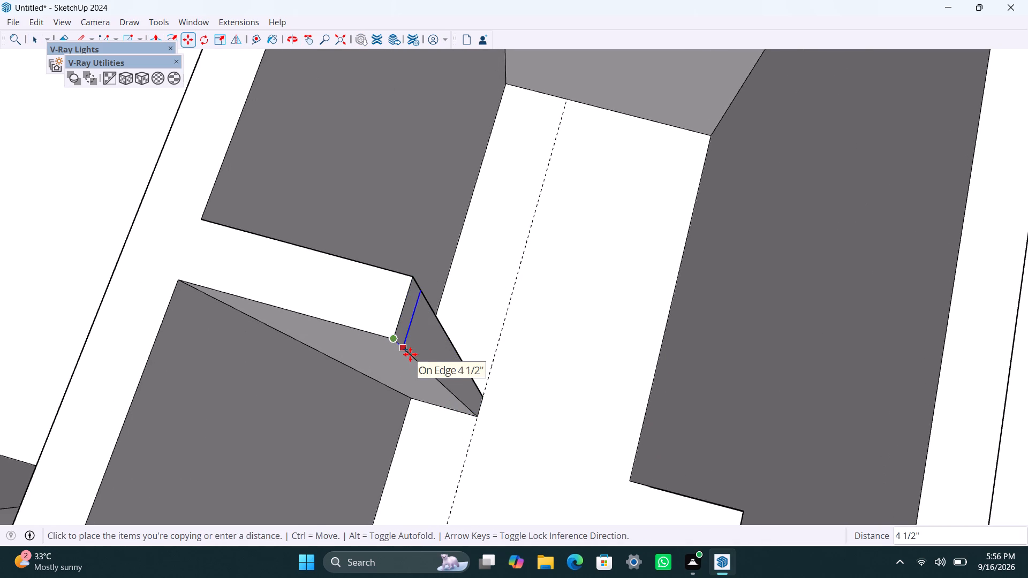
{"action": "type", "text": "3'"}
{"action": "key", "text": "Return"}
{"action": "key", "text": "space"}
Pull the upper 3' section of the stub's end face across to the opposite partition as a lintel.
{"action": "left_click", "coordinate": [427, 360]}
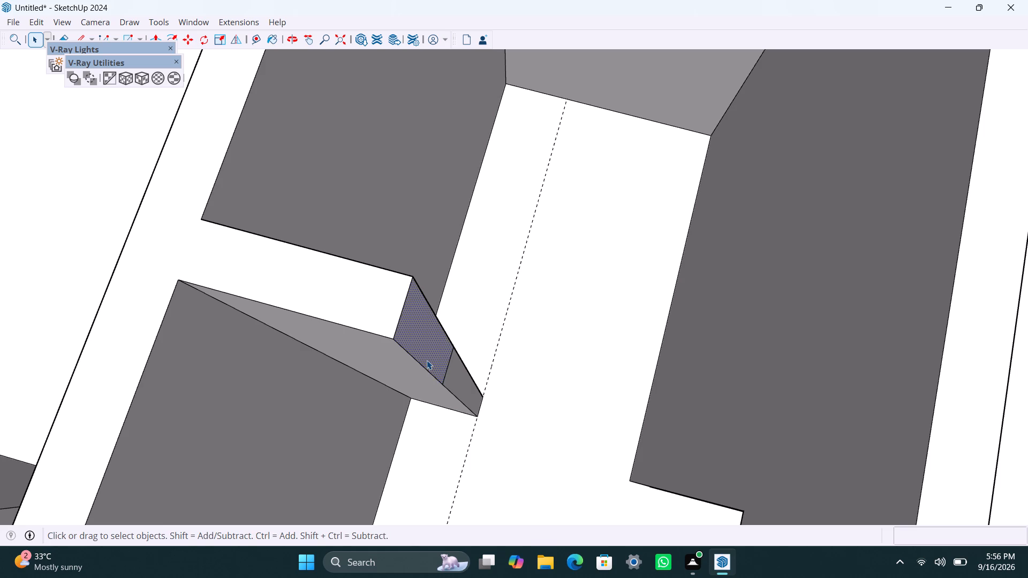
{"action": "key", "text": "p"}
{"action": "left_click_drag", "start_coordinate": [427, 360], "coordinate": [903, 429]}
{"action": "key", "text": "space"}
{"action": "scroll", "coordinate": [710, 418], "scroll_direction": "down", "scroll_amount": 14}
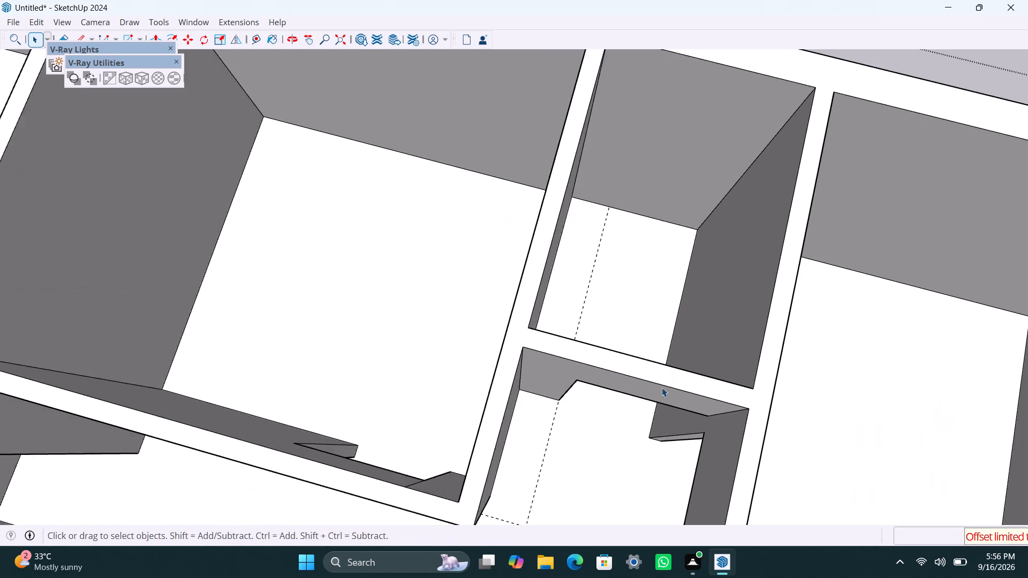
Save the model as 27' x 39' HP in the sketch up folder inside Documents > internship.
{"action": "middle_click_drag", "start_coordinate": [664, 386], "coordinate": [672, 329], "text": "shift"}
{"action": "key", "text": "ctrl+s"}
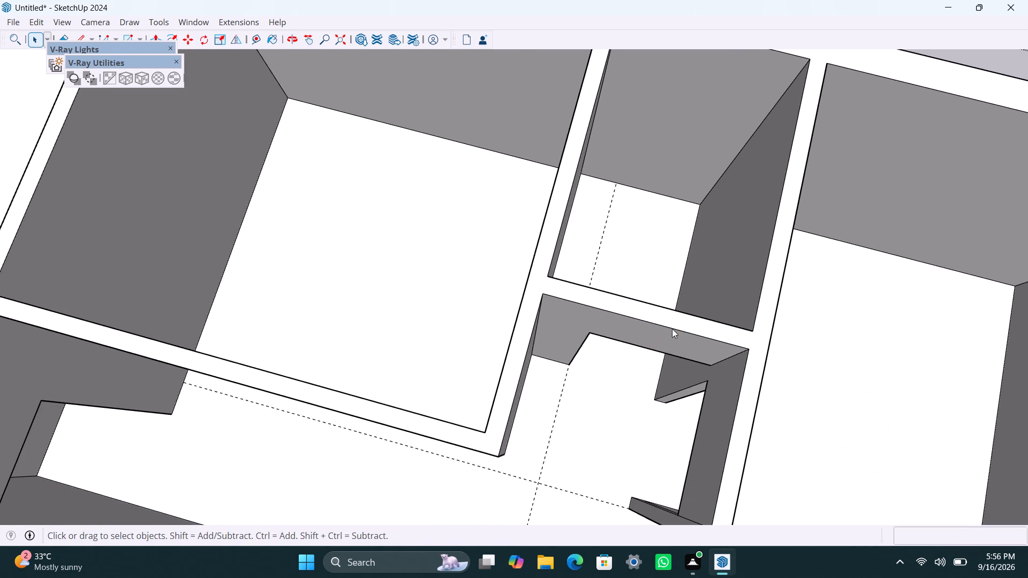
{"action": "key", "text": "space"}
{"action": "scroll", "coordinate": [672, 329], "scroll_direction": "down", "scroll_amount": 4}
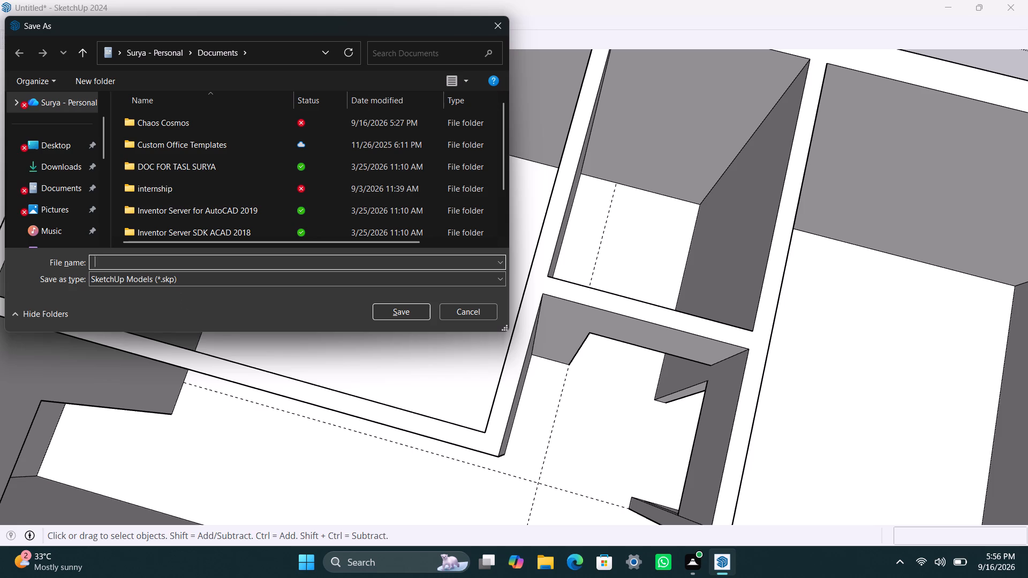
{"action": "left_click", "coordinate": [186, 263]}
{"action": "type", "text": "27"}
{"action": "type", "text": "' X"}
{"action": "key", "text": "BackSpace"}
{"action": "key", "text": "x"}
{"action": "key", "text": "space"}
{"action": "type", "text": "39"}
{"action": "key", "text": "apostrophe"}
{"action": "key", "text": "space"}
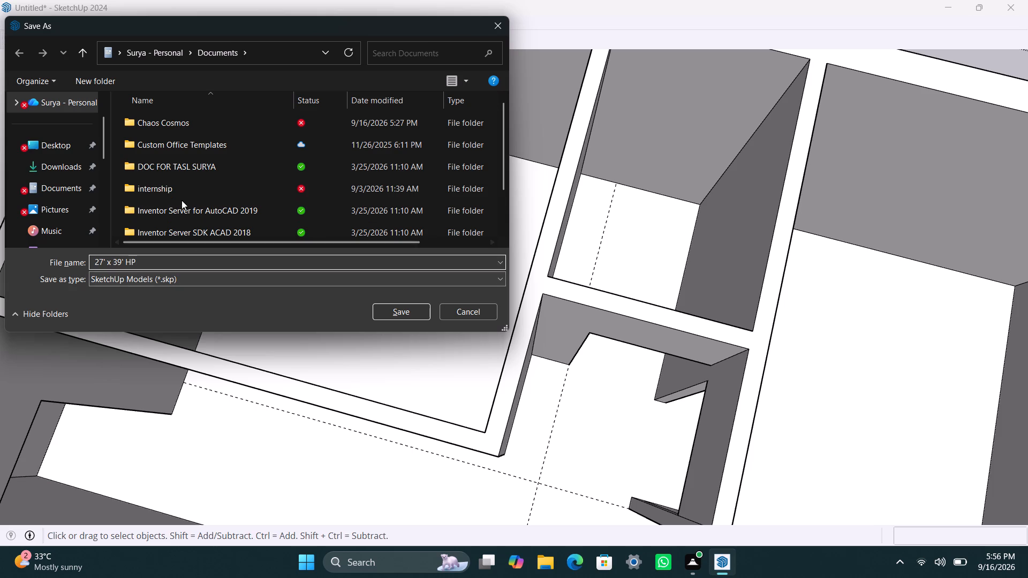
{"action": "double_click", "coordinate": [178, 195]}
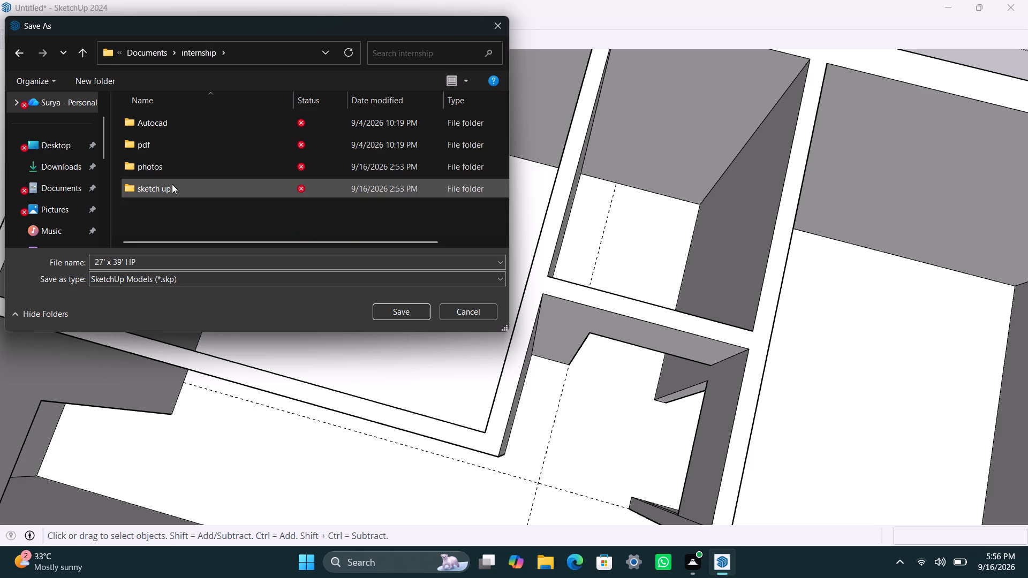
{"action": "left_click", "coordinate": [172, 184]}
{"action": "left_click", "coordinate": [167, 185]}
{"action": "double_click", "coordinate": [236, 184]}
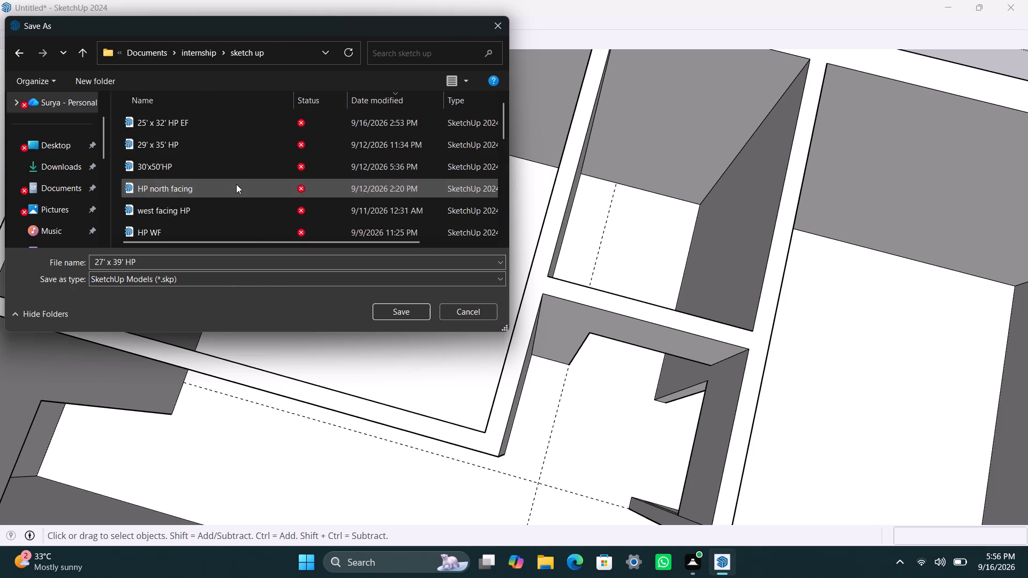
{"action": "left_click", "coordinate": [403, 310]}
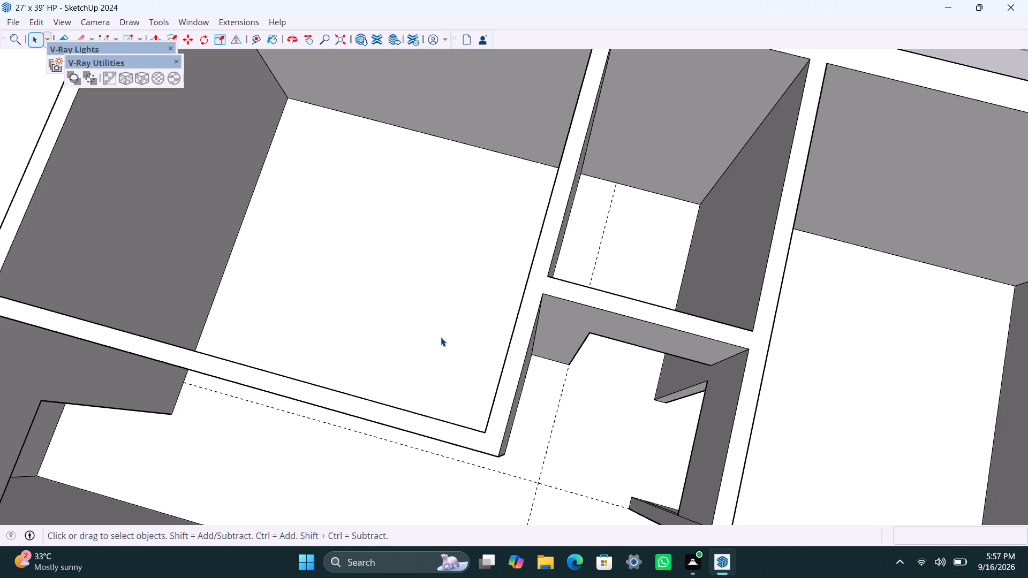
Examine the whole floor layout from above and from several sides, checking the rooms, partitions and door openings.
{"action": "scroll", "coordinate": [321, 417], "scroll_direction": "down", "scroll_amount": 4}
{"action": "scroll", "coordinate": [371, 407], "scroll_direction": "down", "scroll_amount": 4}
{"action": "middle_click_drag", "start_coordinate": [381, 433], "coordinate": [379, 325]}
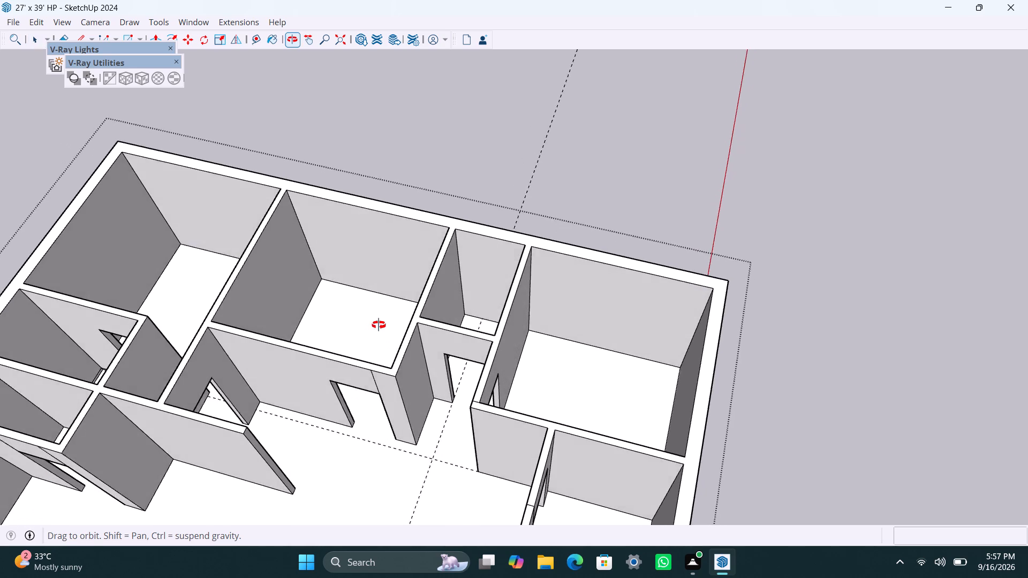
{"action": "middle_click_drag", "start_coordinate": [379, 325], "coordinate": [351, 331]}
{"action": "scroll", "coordinate": [349, 359], "scroll_direction": "down", "scroll_amount": 4}
{"action": "middle_click_drag", "start_coordinate": [373, 405], "coordinate": [445, 413]}
{"action": "scroll", "coordinate": [419, 405], "scroll_direction": "down", "scroll_amount": 2}
{"action": "middle_click_drag", "start_coordinate": [419, 404], "coordinate": [502, 339]}
{"action": "scroll", "coordinate": [468, 328], "scroll_direction": "up", "scroll_amount": 1}
{"action": "middle_click_drag", "start_coordinate": [468, 377], "coordinate": [468, 391]}
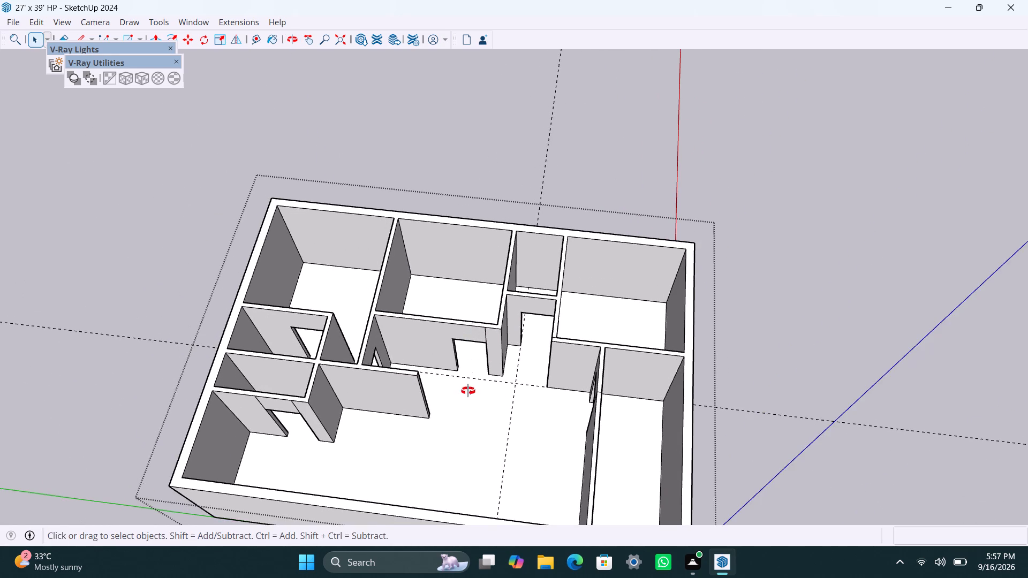
{"action": "middle_click_drag", "start_coordinate": [468, 391], "coordinate": [468, 409]}
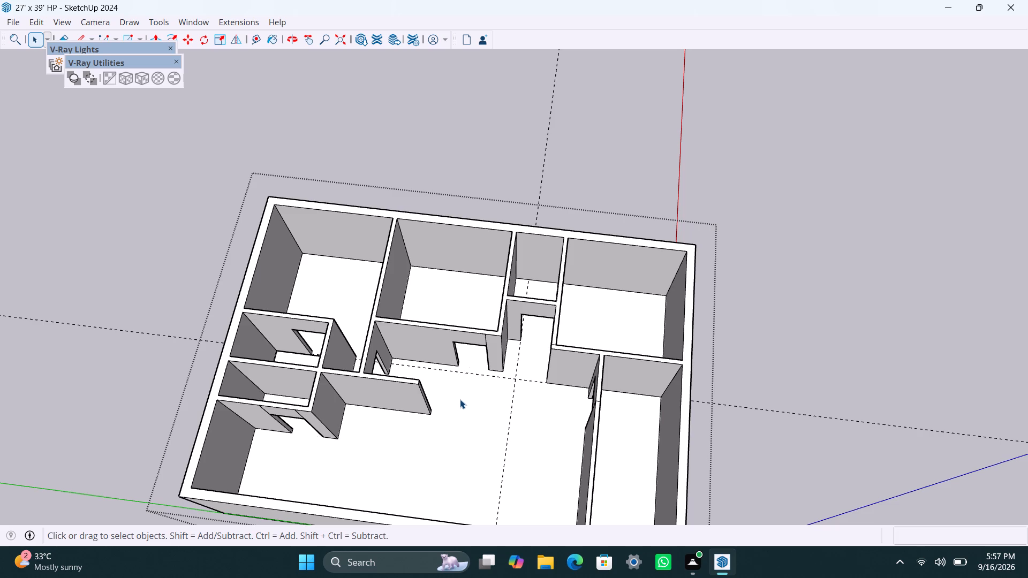
{"action": "scroll", "coordinate": [482, 381], "scroll_direction": "down", "scroll_amount": 3}
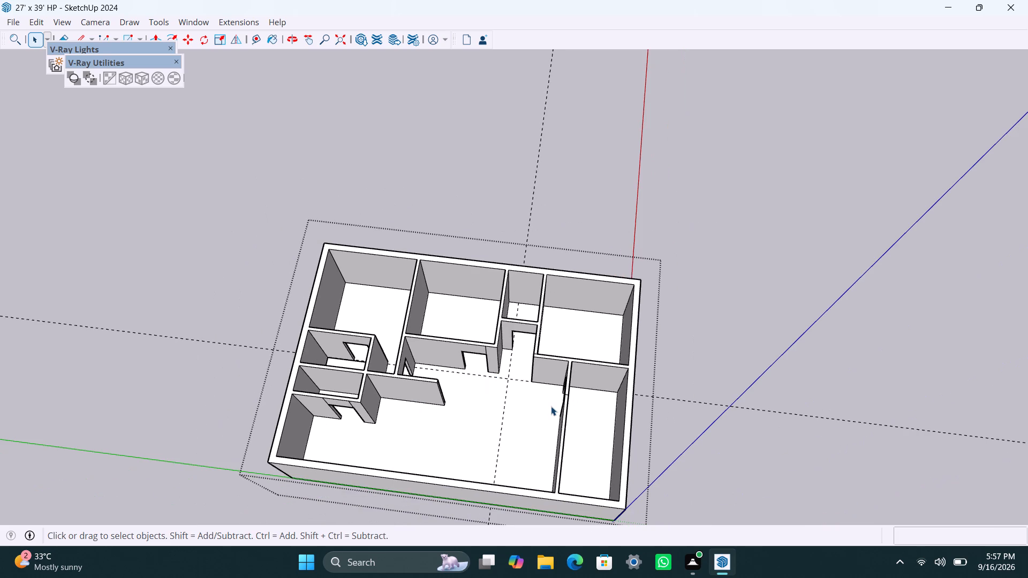
{"action": "scroll", "coordinate": [589, 401], "scroll_direction": "down", "scroll_amount": 2}
{"action": "scroll", "coordinate": [588, 409], "scroll_direction": "up", "scroll_amount": 3}
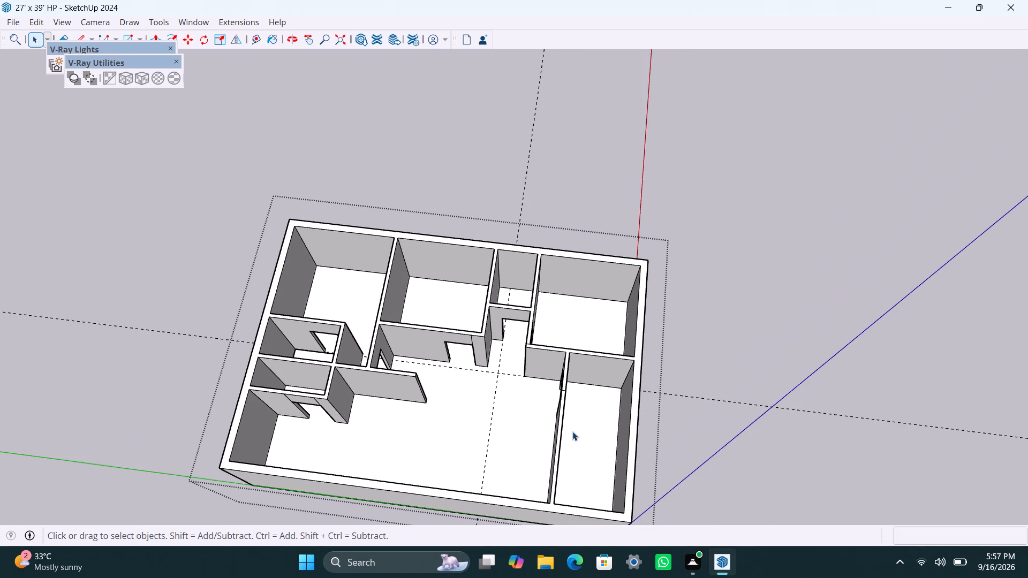
{"action": "middle_click_drag", "start_coordinate": [572, 431], "coordinate": [635, 345], "text": "shift"}
{"action": "scroll", "coordinate": [581, 363], "scroll_direction": "up", "scroll_amount": 1}
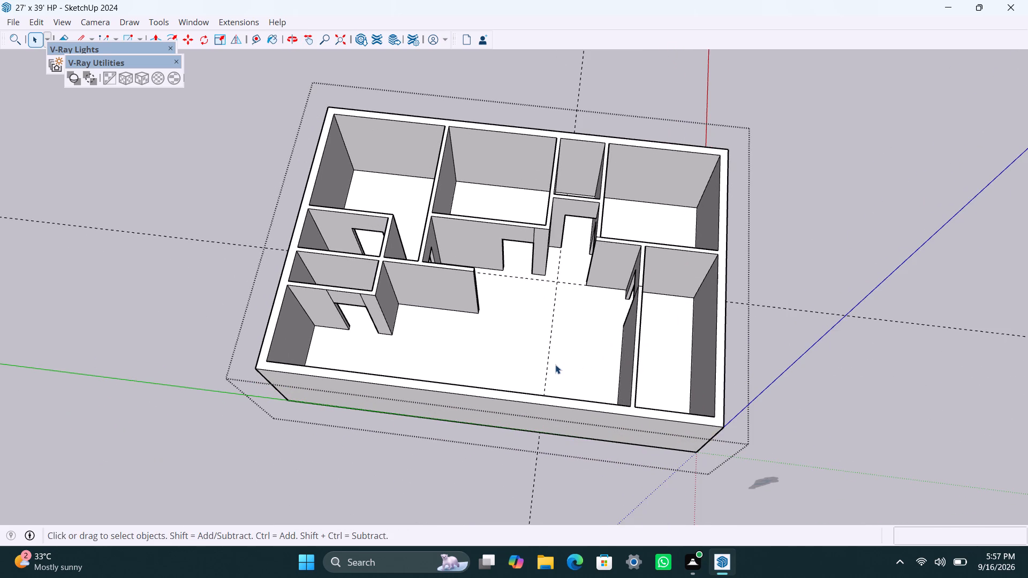
{"action": "middle_click_drag", "start_coordinate": [549, 332], "coordinate": [585, 421]}
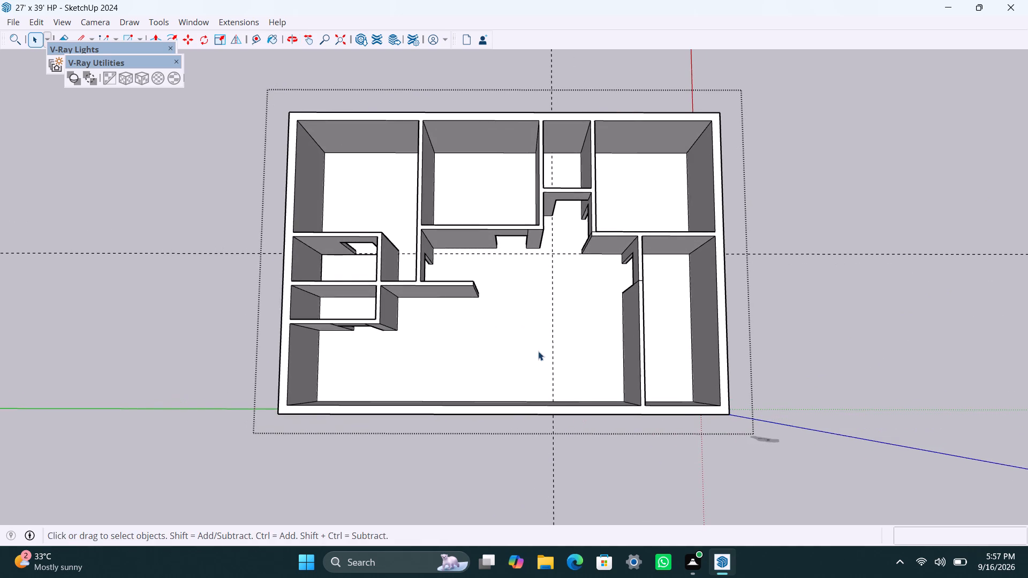
{"action": "middle_click_drag", "start_coordinate": [554, 356], "coordinate": [660, 342]}
{"action": "scroll", "coordinate": [620, 360], "scroll_direction": "up", "scroll_amount": 2}
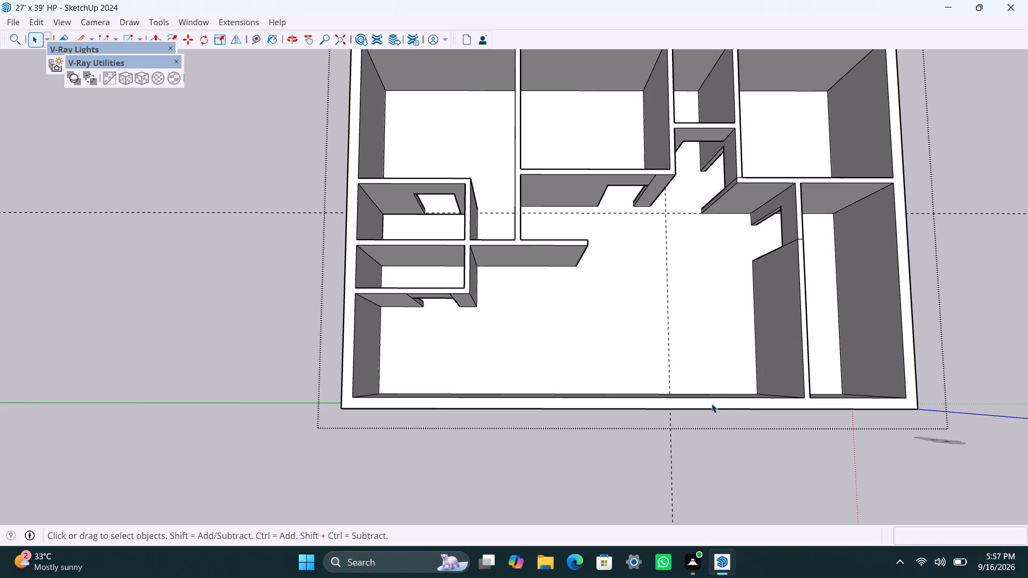
{"action": "scroll", "coordinate": [701, 376], "scroll_direction": "down", "scroll_amount": 2}
{"action": "middle_click_drag", "start_coordinate": [753, 377], "coordinate": [222, 369]}
{"action": "scroll", "coordinate": [422, 397], "scroll_direction": "down", "scroll_amount": 2}
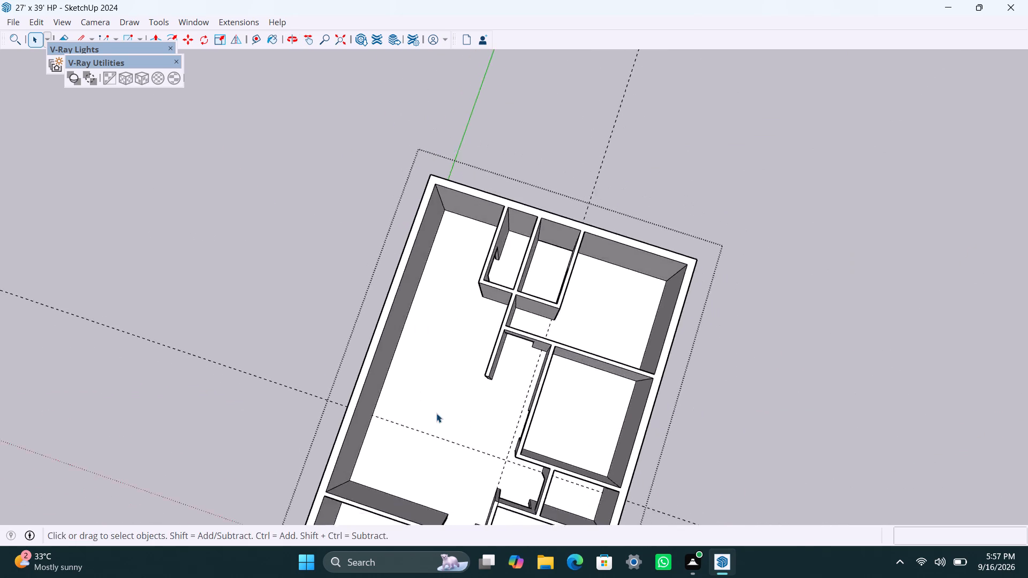
{"action": "scroll", "coordinate": [436, 413], "scroll_direction": "down", "scroll_amount": 2}
{"action": "middle_click_drag", "start_coordinate": [597, 433], "coordinate": [294, 320]}
{"action": "scroll", "coordinate": [341, 291], "scroll_direction": "up", "scroll_amount": 2}
{"action": "middle_click_drag", "start_coordinate": [381, 290], "coordinate": [437, 290]}
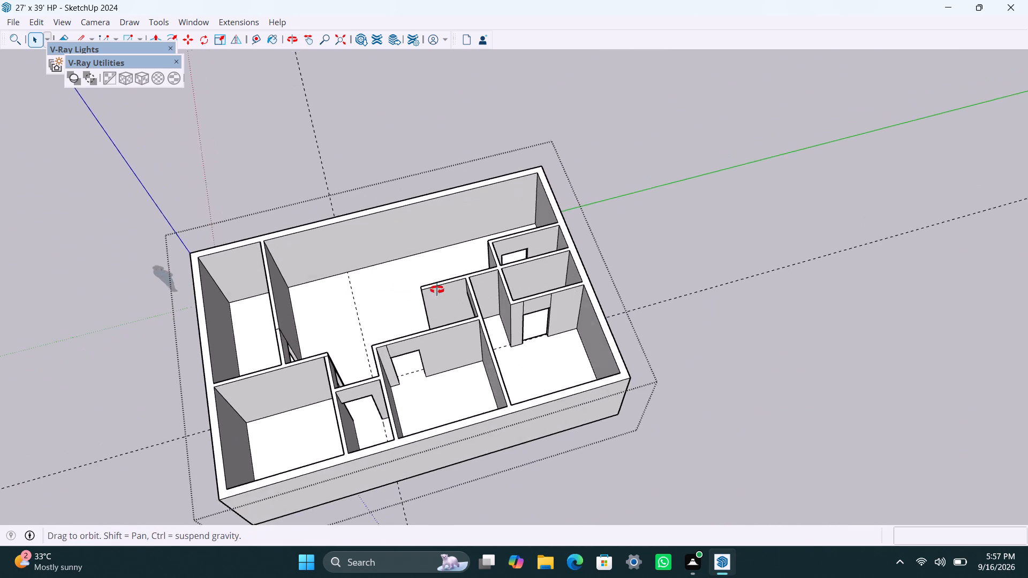
{"action": "middle_click_drag", "start_coordinate": [437, 290], "coordinate": [515, 290]}
{"action": "scroll", "coordinate": [432, 316], "scroll_direction": "up", "scroll_amount": 1}
{"action": "middle_click_drag", "start_coordinate": [448, 338], "coordinate": [309, 296]}
{"action": "scroll", "coordinate": [356, 263], "scroll_direction": "up", "scroll_amount": 1}
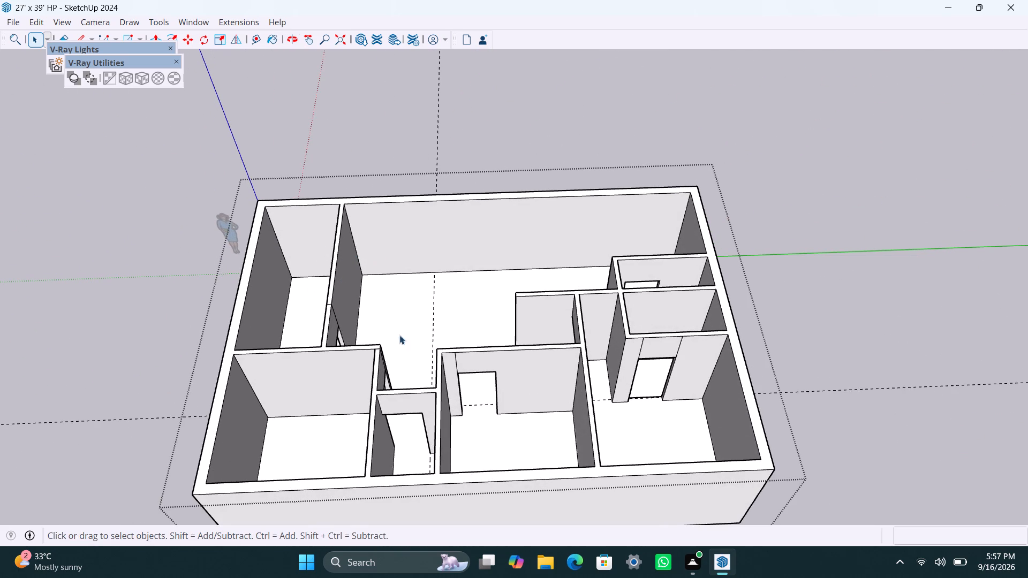
{"action": "scroll", "coordinate": [376, 311], "scroll_direction": "up", "scroll_amount": 1}
{"action": "middle_click_drag", "start_coordinate": [376, 311], "coordinate": [333, 381]}
{"action": "scroll", "coordinate": [347, 337], "scroll_direction": "up", "scroll_amount": 1}
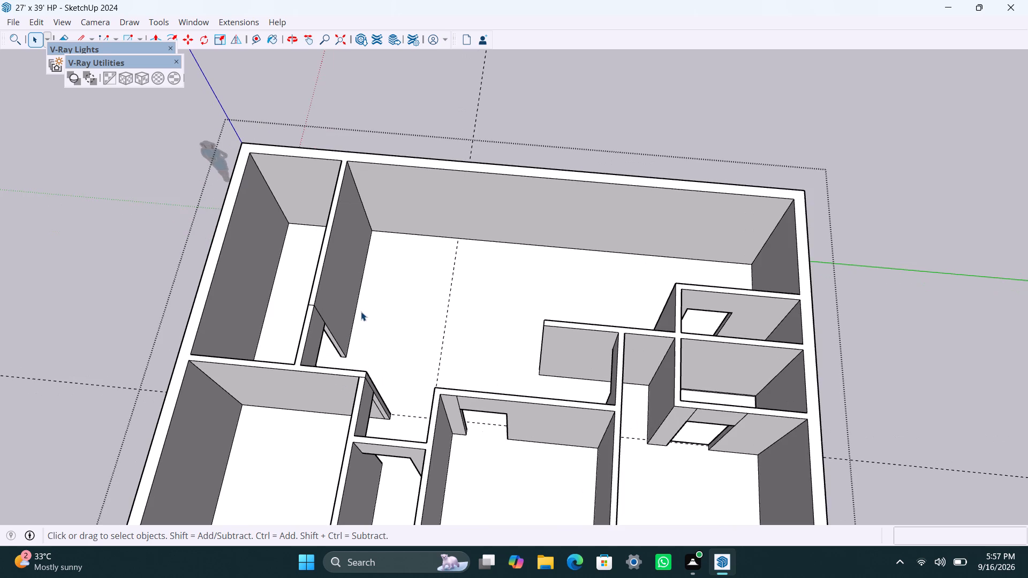
{"action": "scroll", "coordinate": [360, 311], "scroll_direction": "down", "scroll_amount": 1}
{"action": "middle_click_drag", "start_coordinate": [372, 309], "coordinate": [421, 302]}
{"action": "scroll", "coordinate": [421, 296], "scroll_direction": "down", "scroll_amount": 1}
{"action": "scroll", "coordinate": [414, 226], "scroll_direction": "up", "scroll_amount": 1}
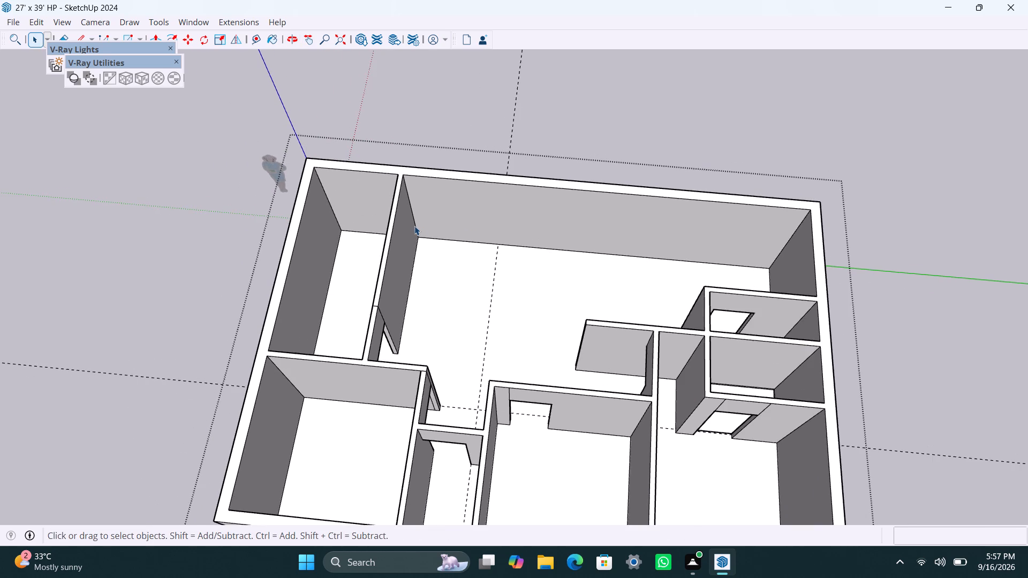
{"action": "scroll", "coordinate": [414, 226], "scroll_direction": "up", "scroll_amount": 1}
{"action": "scroll", "coordinate": [413, 230], "scroll_direction": "down", "scroll_amount": 2}
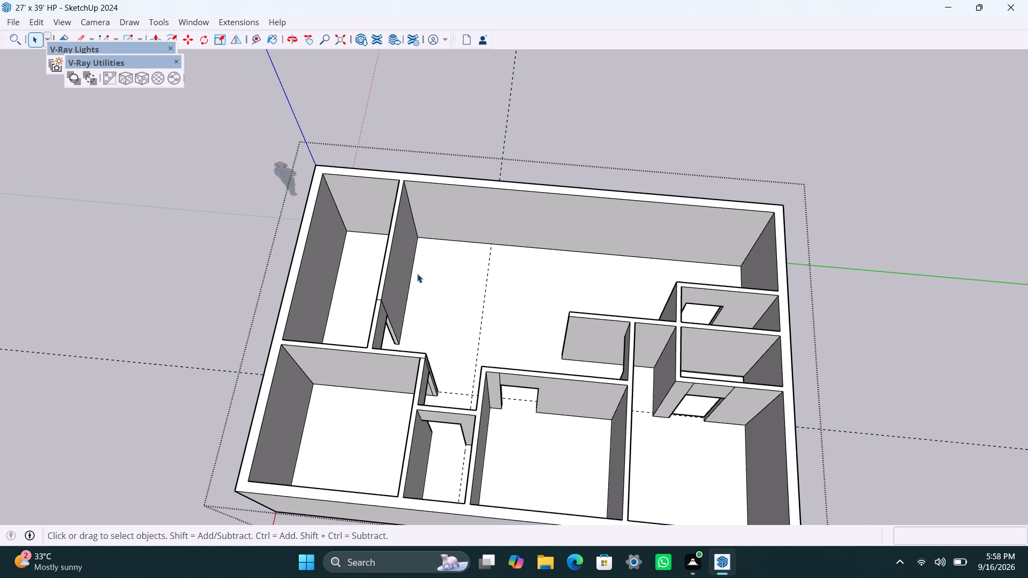
{"action": "middle_click_drag", "start_coordinate": [417, 273], "coordinate": [417, 292]}
{"action": "scroll", "coordinate": [485, 290], "scroll_direction": "up", "scroll_amount": 1}
{"action": "middle_click_drag", "start_coordinate": [464, 290], "coordinate": [535, 274]}
{"action": "middle_click_drag", "start_coordinate": [490, 232], "coordinate": [511, 208]}
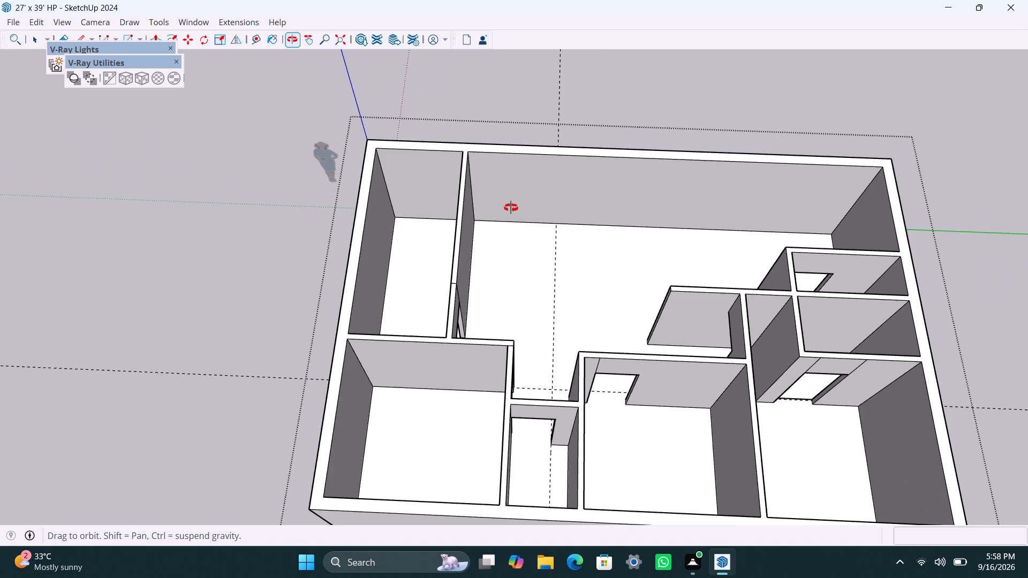
{"action": "middle_click_drag", "start_coordinate": [511, 208], "coordinate": [511, 208]}
{"action": "scroll", "coordinate": [490, 208], "scroll_direction": "up", "scroll_amount": 1}
{"action": "middle_click_drag", "start_coordinate": [488, 209], "coordinate": [440, 226]}
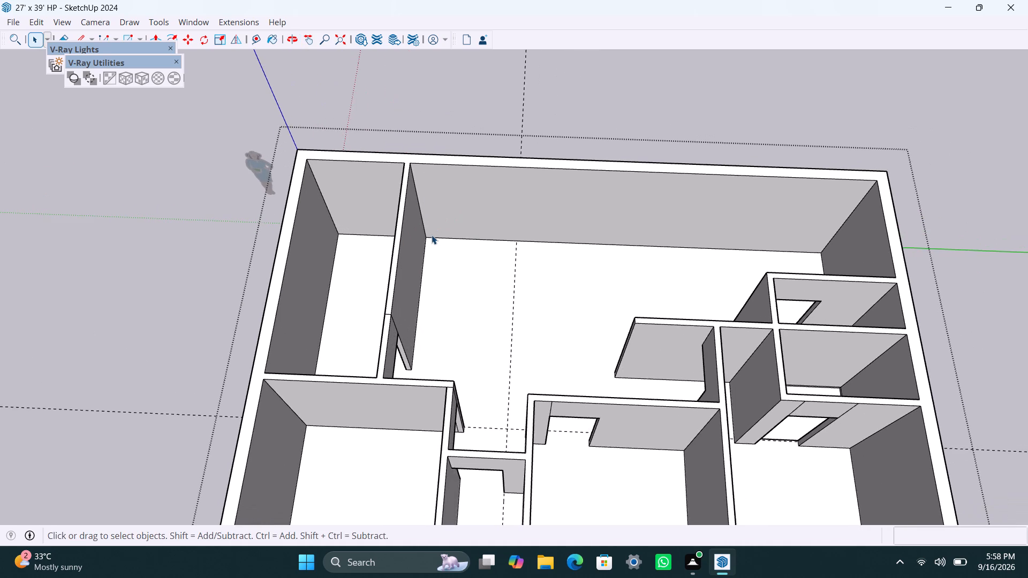
{"action": "scroll", "coordinate": [432, 235], "scroll_direction": "up", "scroll_amount": 1}
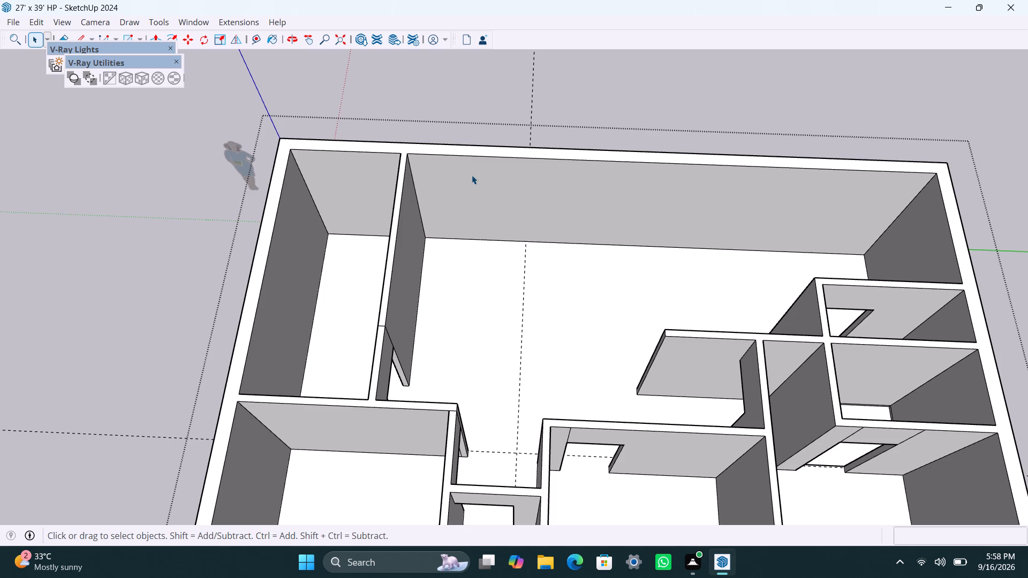
Leave the editing context of the building's wall and floor group.
{"action": "key", "text": "Escape"}
{"action": "scroll", "coordinate": [432, 234], "scroll_direction": "up", "scroll_amount": 1}
{"action": "triple_click", "coordinate": [419, 241]}
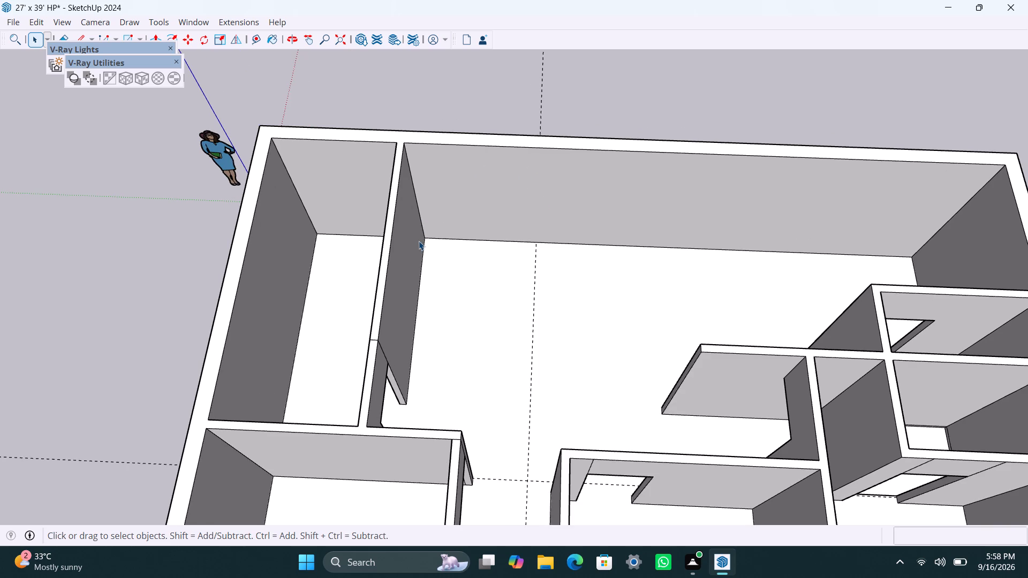
{"action": "left_click", "coordinate": [464, 284]}
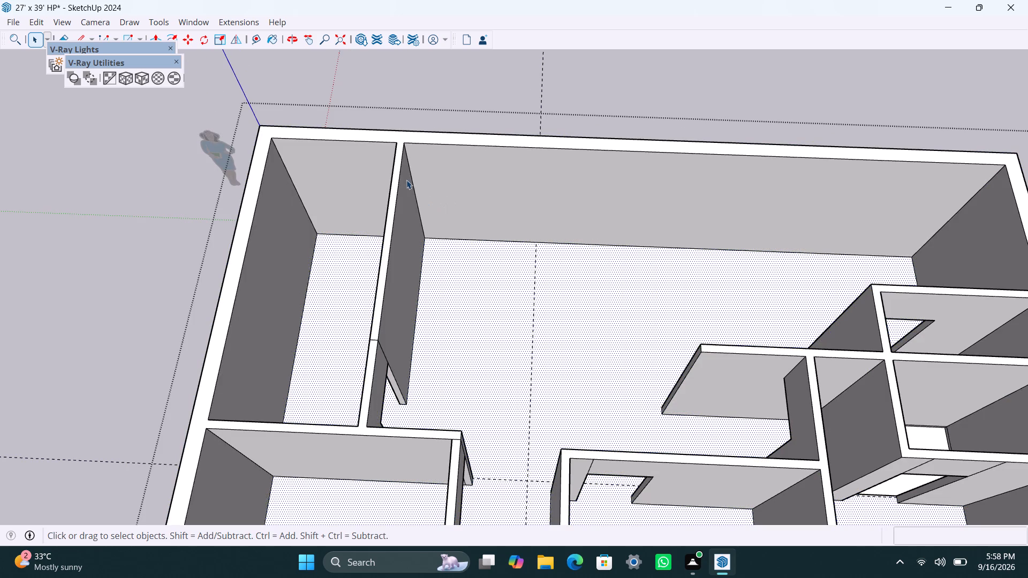
{"action": "left_click", "coordinate": [416, 92]}
Examine the large hall, its free-standing partition end and the surrounding door openings.
{"action": "scroll", "coordinate": [421, 241], "scroll_direction": "down", "scroll_amount": 1}
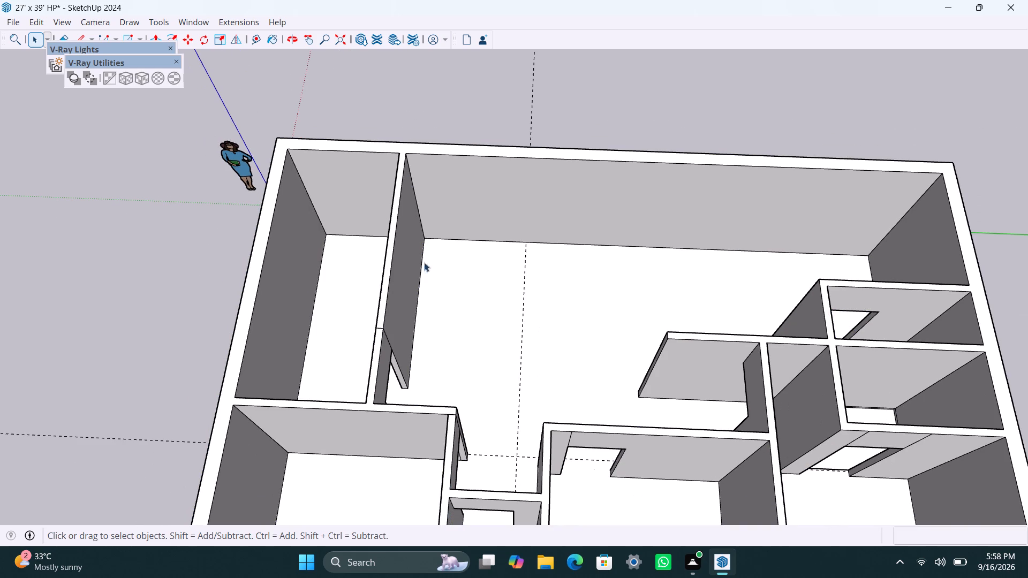
{"action": "scroll", "coordinate": [428, 292], "scroll_direction": "down", "scroll_amount": 1}
{"action": "middle_click_drag", "start_coordinate": [434, 296], "coordinate": [422, 287], "text": "shift"}
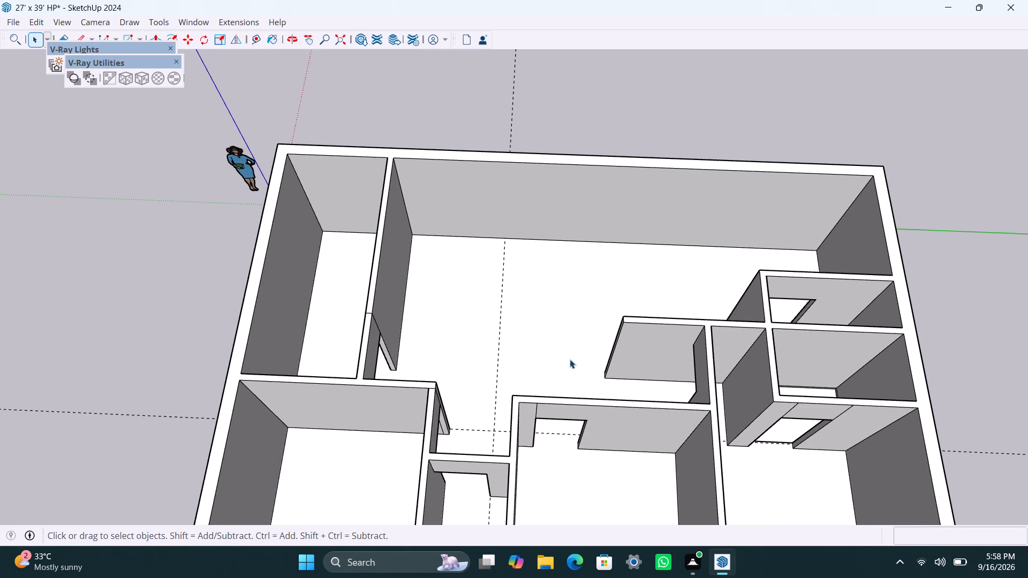
{"action": "scroll", "coordinate": [611, 364], "scroll_direction": "down", "scroll_amount": 1}
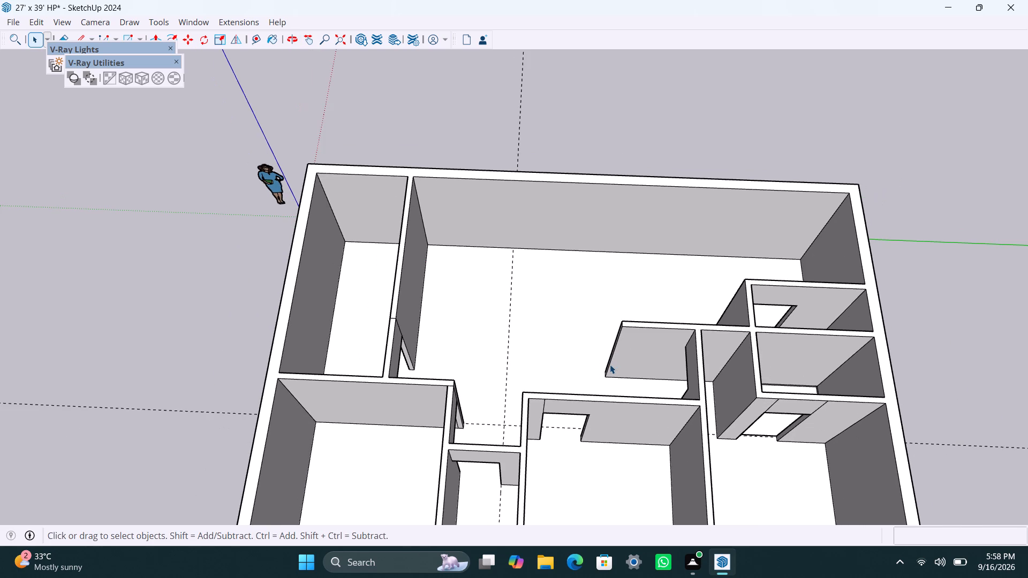
{"action": "scroll", "coordinate": [609, 364], "scroll_direction": "up", "scroll_amount": 3}
{"action": "middle_click_drag", "start_coordinate": [614, 372], "coordinate": [543, 401]}
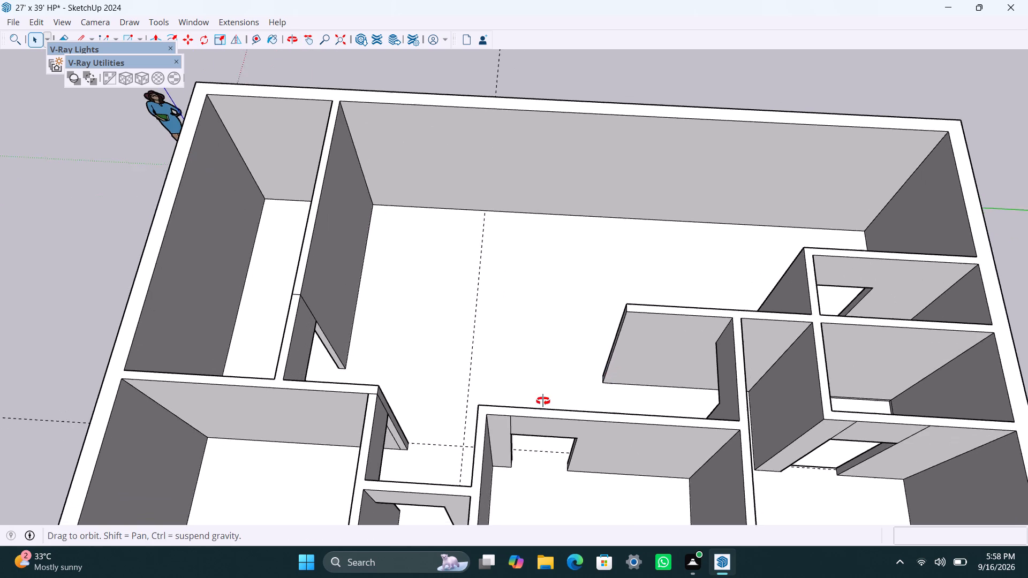
Open the building's wall and floor group for editing at the large hall's inner corner.
{"action": "middle_click_drag", "start_coordinate": [543, 401], "coordinate": [563, 410]}
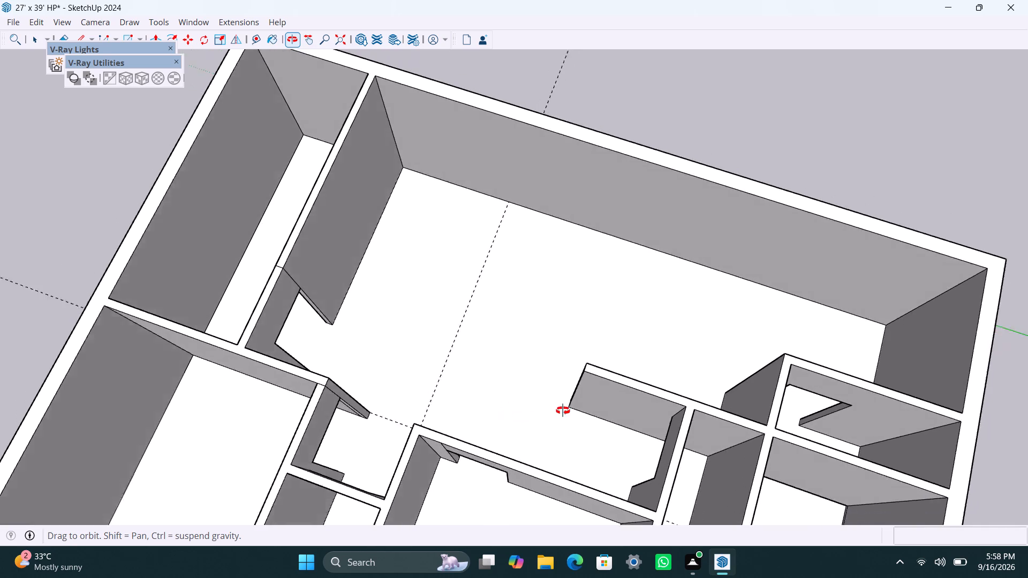
{"action": "middle_click_drag", "start_coordinate": [563, 410], "coordinate": [634, 401]}
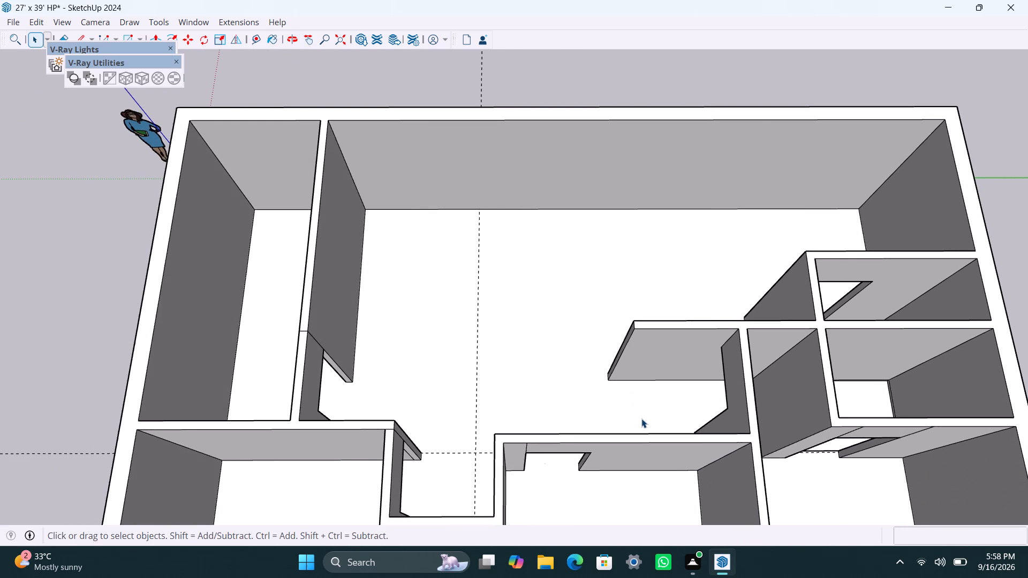
{"action": "scroll", "coordinate": [351, 354], "scroll_direction": "up", "scroll_amount": 1}
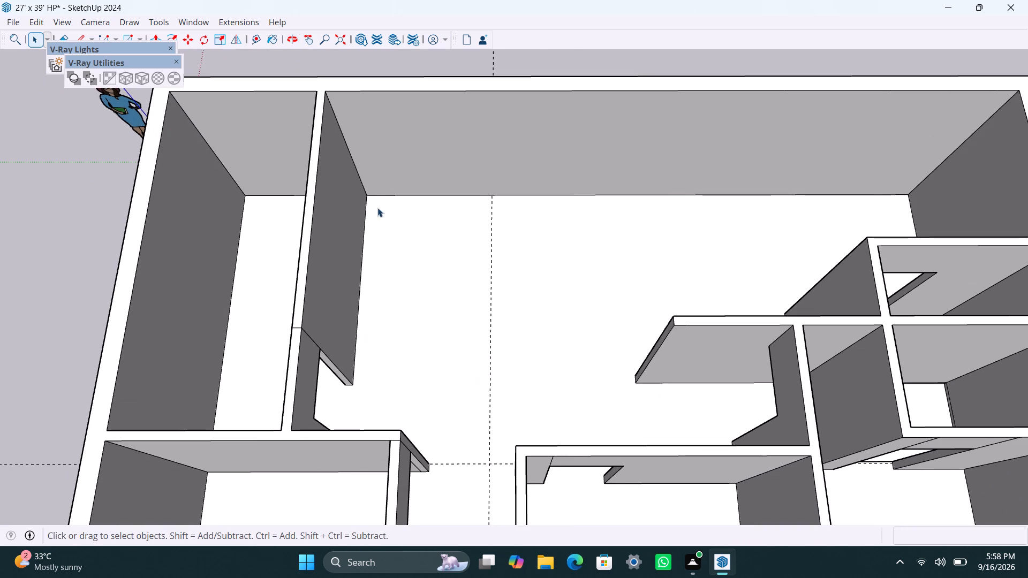
{"action": "left_click", "coordinate": [366, 191]}
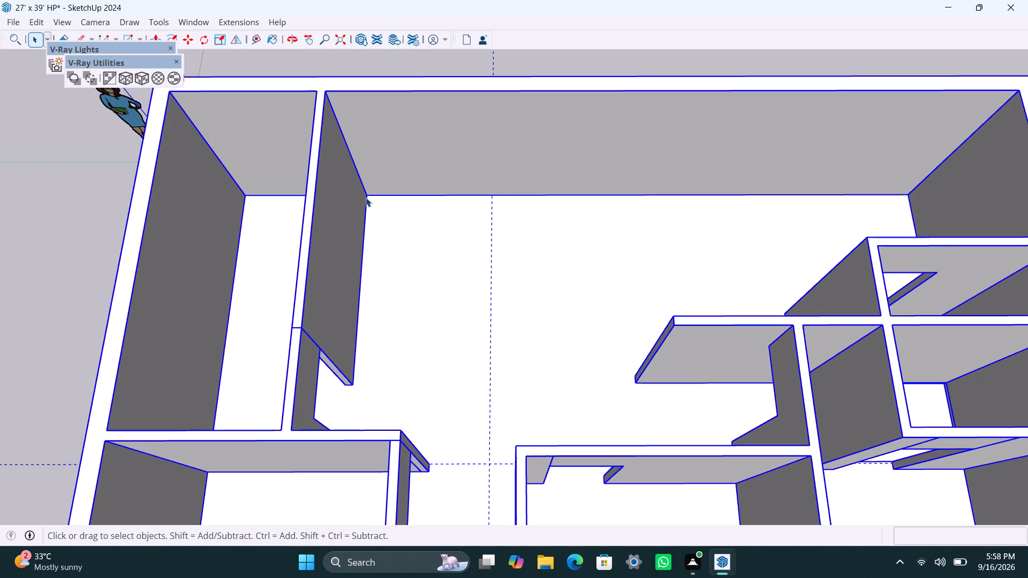
{"action": "scroll", "coordinate": [366, 197], "scroll_direction": "up", "scroll_amount": 3}
{"action": "triple_click", "coordinate": [366, 192]}
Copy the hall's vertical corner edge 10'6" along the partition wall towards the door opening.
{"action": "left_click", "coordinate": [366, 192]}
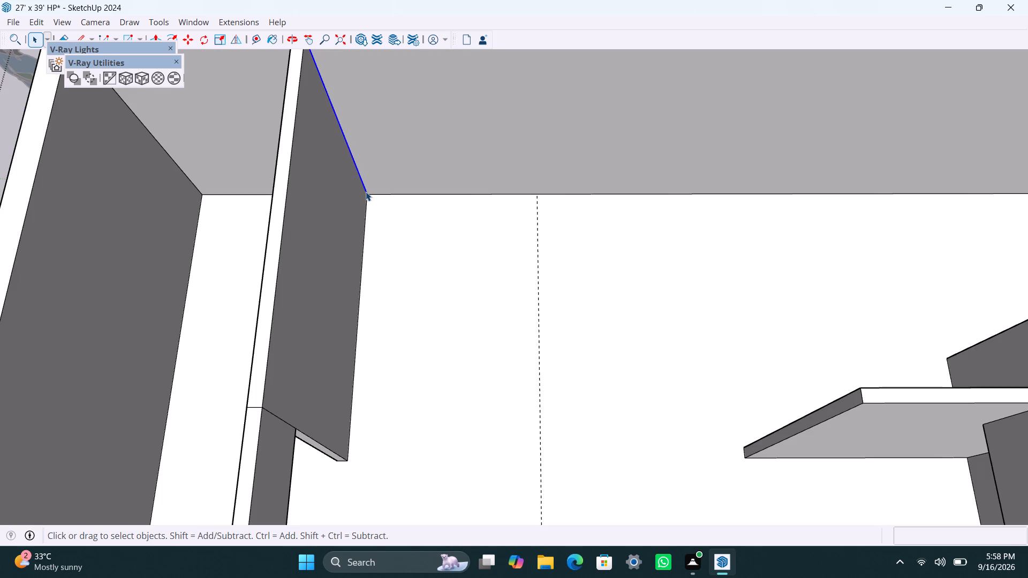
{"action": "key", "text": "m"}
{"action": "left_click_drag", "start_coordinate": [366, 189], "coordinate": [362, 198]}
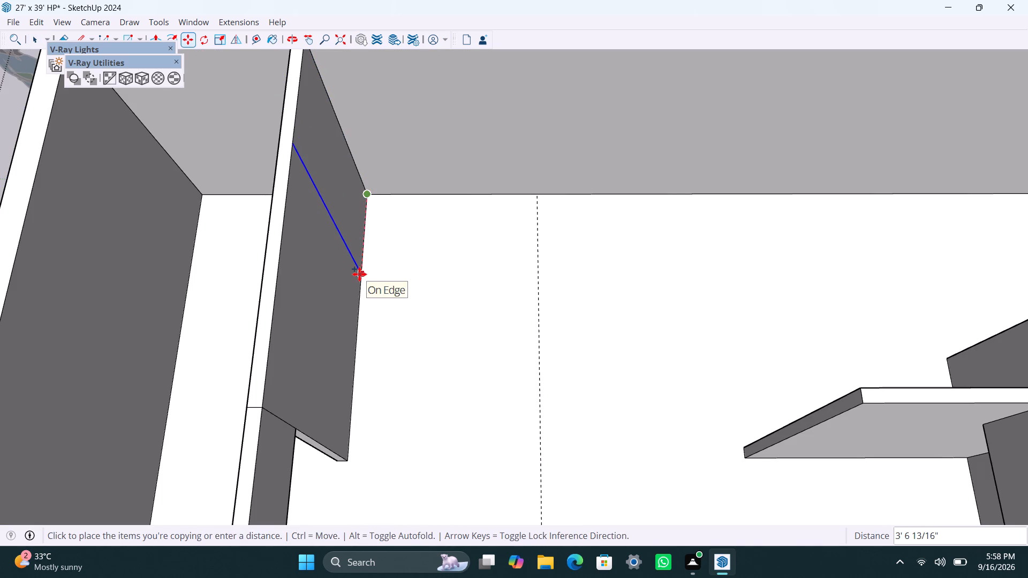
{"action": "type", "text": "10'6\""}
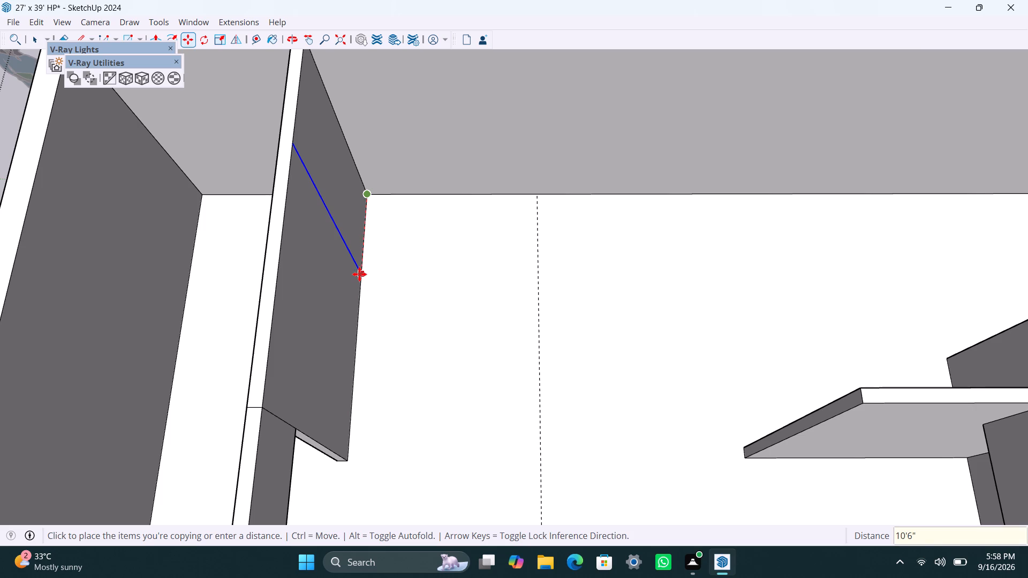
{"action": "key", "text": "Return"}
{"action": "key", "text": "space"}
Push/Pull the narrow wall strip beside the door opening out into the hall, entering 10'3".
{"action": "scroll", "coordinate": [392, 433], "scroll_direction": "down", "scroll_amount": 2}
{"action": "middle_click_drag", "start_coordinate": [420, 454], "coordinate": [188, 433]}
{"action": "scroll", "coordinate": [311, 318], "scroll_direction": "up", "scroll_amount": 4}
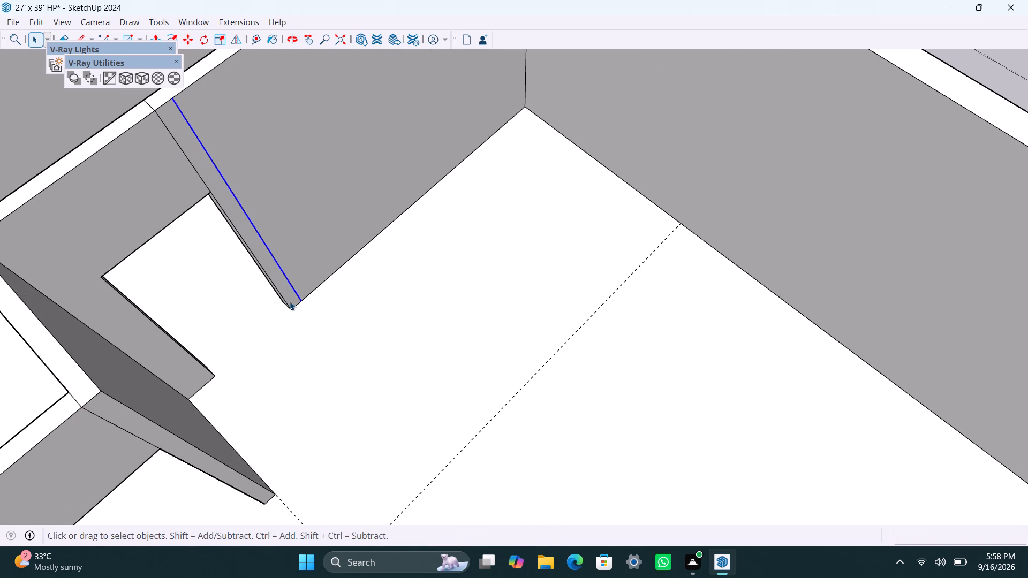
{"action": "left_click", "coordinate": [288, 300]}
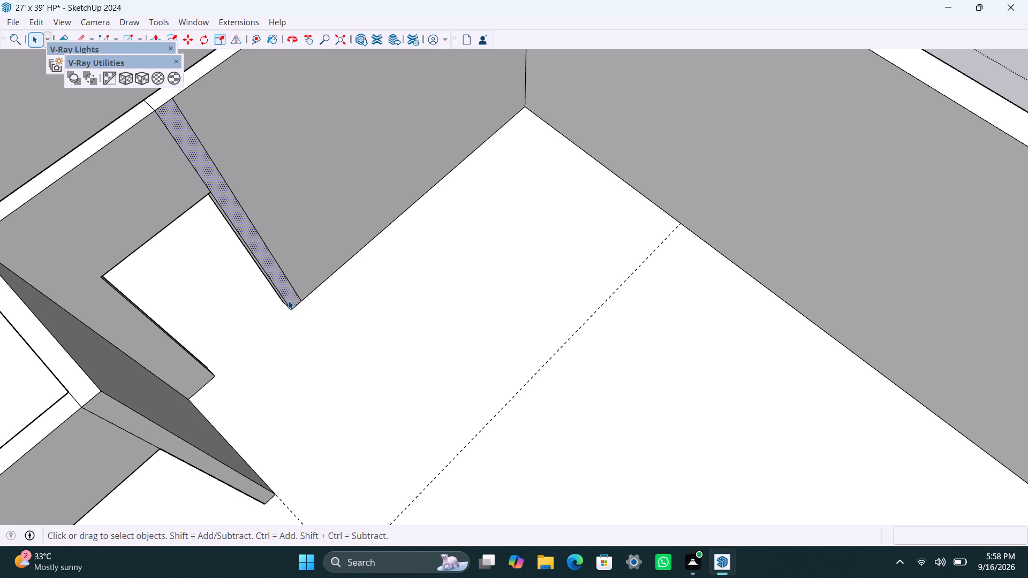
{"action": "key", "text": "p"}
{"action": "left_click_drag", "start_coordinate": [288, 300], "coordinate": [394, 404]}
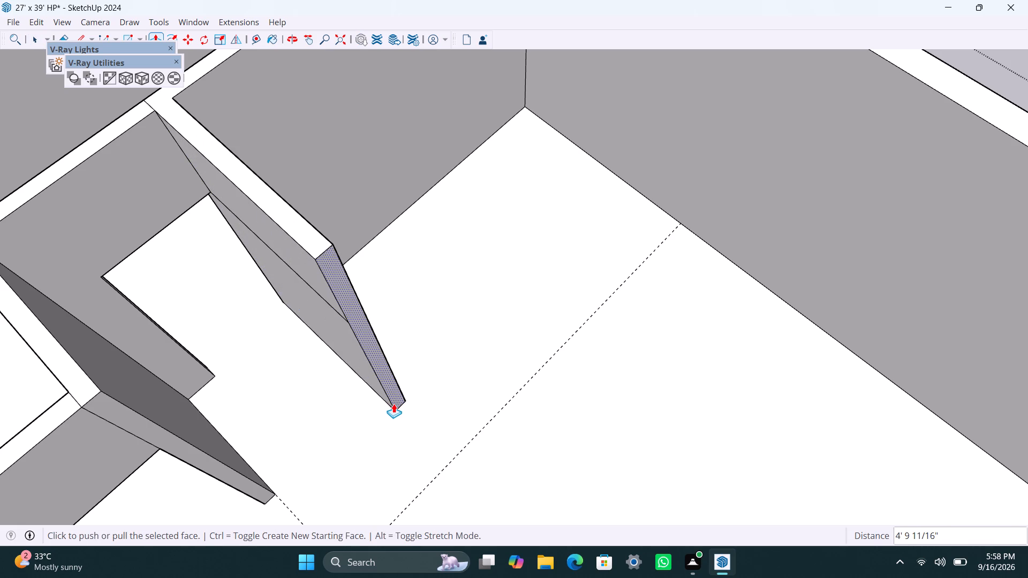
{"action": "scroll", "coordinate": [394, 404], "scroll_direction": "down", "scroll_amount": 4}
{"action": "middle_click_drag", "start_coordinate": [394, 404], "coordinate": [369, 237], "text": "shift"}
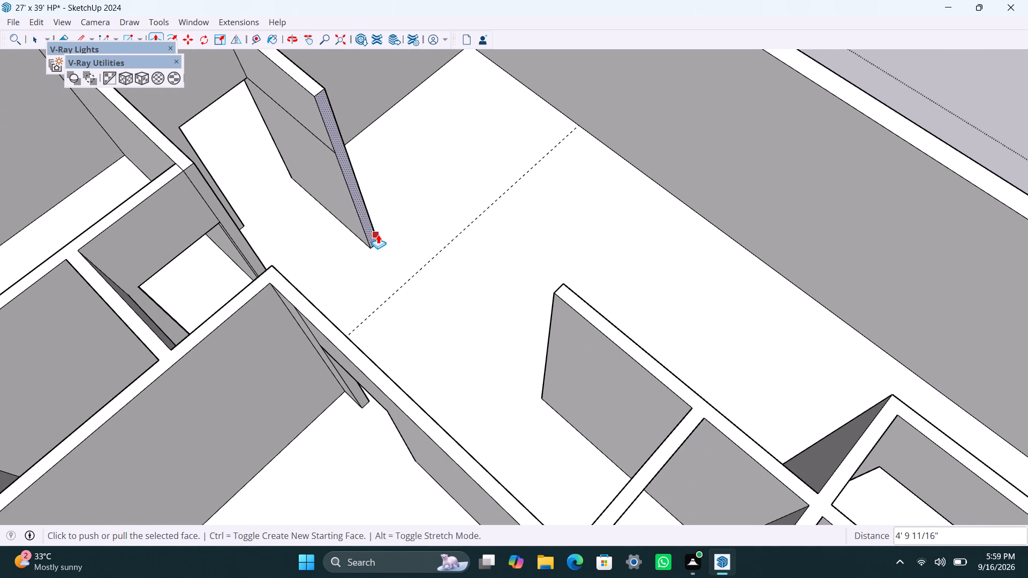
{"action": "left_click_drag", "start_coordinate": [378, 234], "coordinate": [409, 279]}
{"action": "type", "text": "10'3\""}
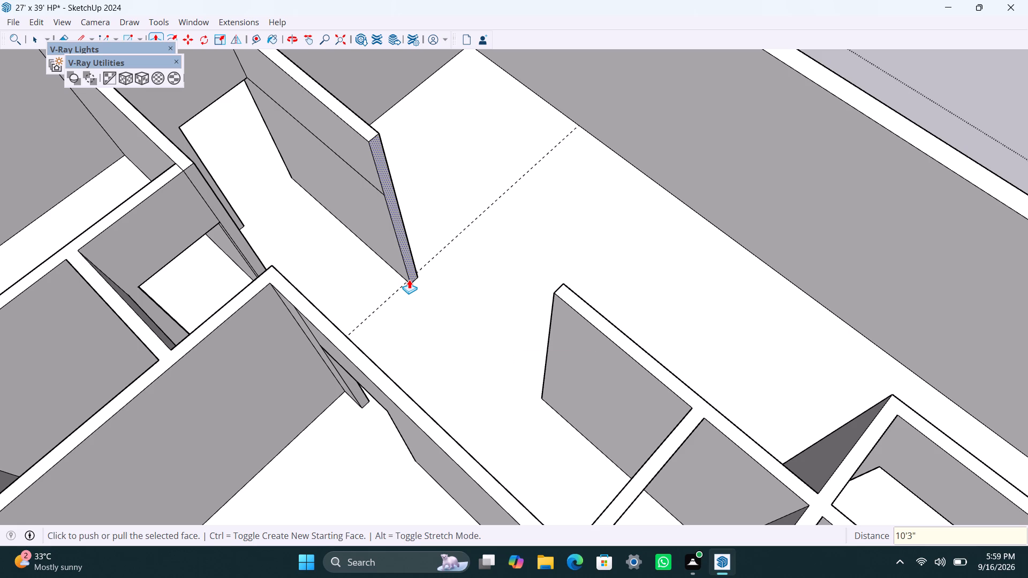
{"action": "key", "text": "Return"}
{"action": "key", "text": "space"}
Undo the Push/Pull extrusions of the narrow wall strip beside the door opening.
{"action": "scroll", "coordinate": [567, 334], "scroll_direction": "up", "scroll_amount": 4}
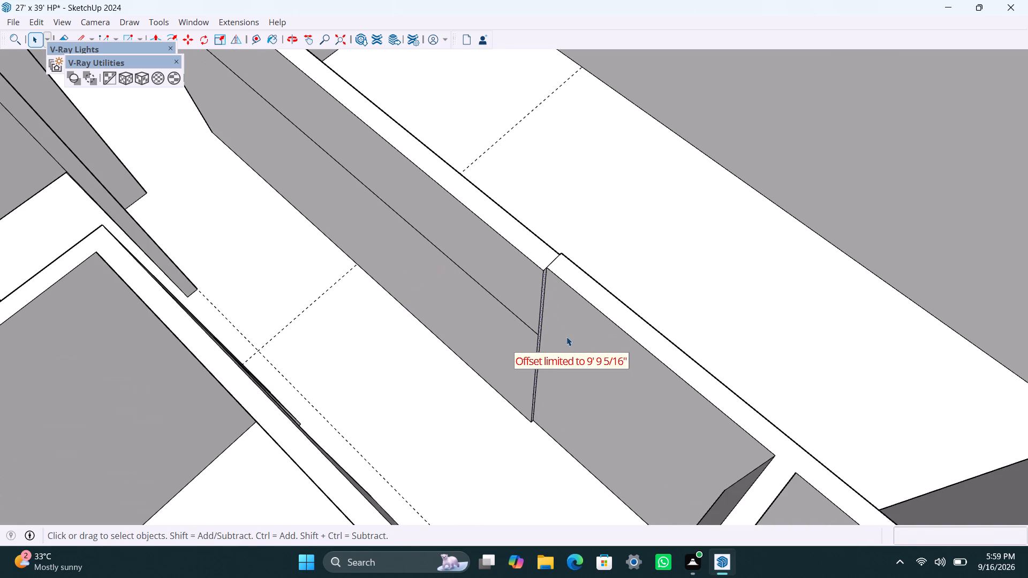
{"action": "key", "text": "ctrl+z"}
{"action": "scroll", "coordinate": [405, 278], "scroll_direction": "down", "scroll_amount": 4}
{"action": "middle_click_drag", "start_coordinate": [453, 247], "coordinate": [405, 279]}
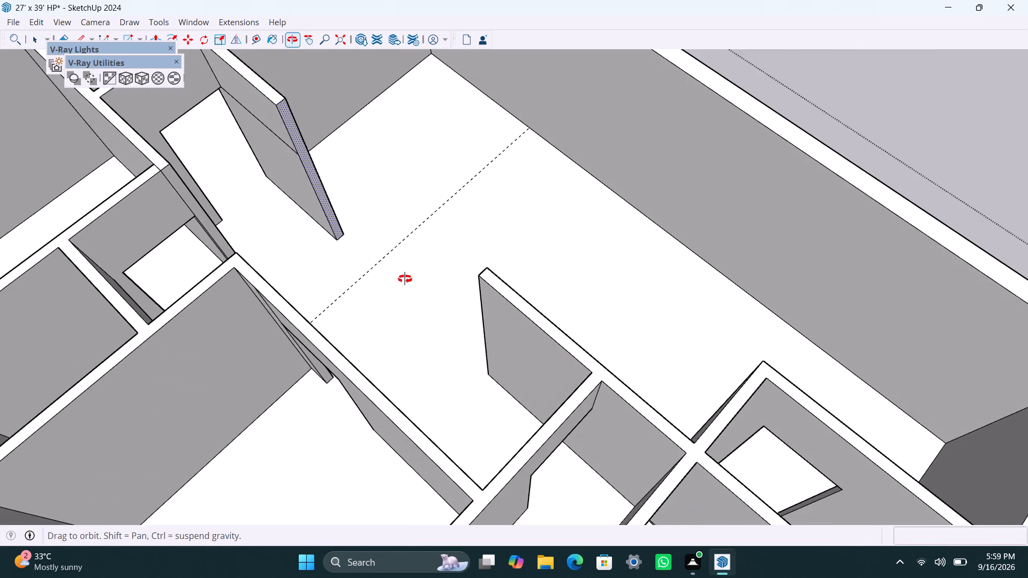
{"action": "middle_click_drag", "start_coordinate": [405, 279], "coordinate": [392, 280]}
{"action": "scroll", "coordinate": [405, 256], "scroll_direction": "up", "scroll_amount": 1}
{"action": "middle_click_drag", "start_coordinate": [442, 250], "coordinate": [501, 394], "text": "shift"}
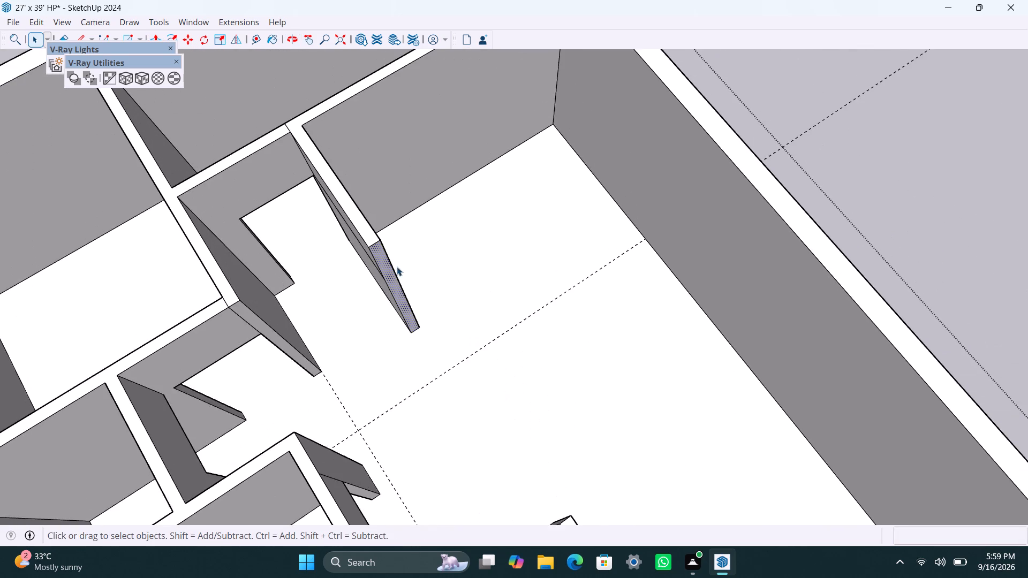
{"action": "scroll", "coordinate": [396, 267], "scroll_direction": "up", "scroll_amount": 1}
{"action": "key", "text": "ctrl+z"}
Delete the copied vertical edge, the line beside the door opening and the short seam across the partition's top.
{"action": "scroll", "coordinate": [328, 173], "scroll_direction": "up", "scroll_amount": 1}
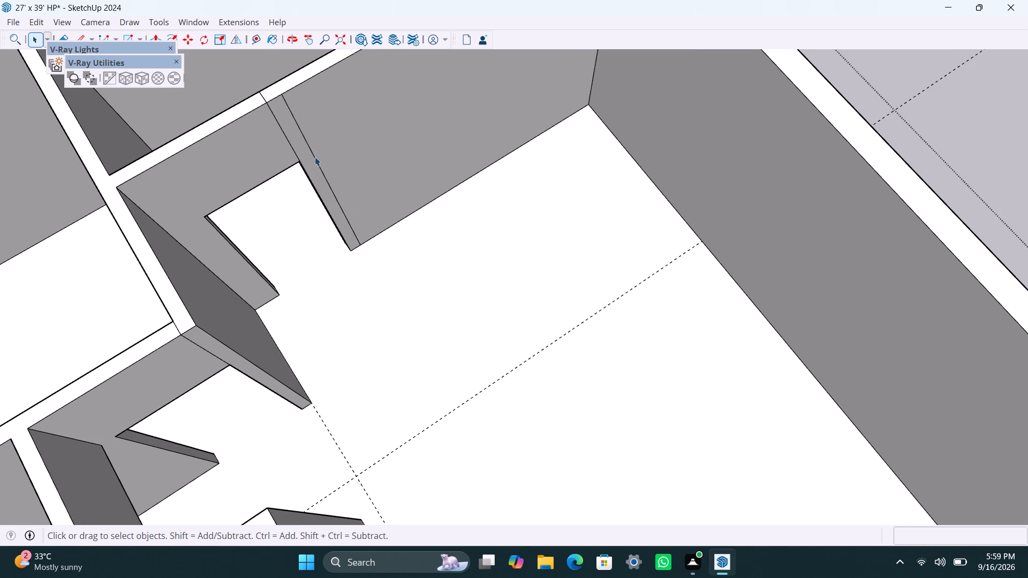
{"action": "left_click", "coordinate": [290, 114]}
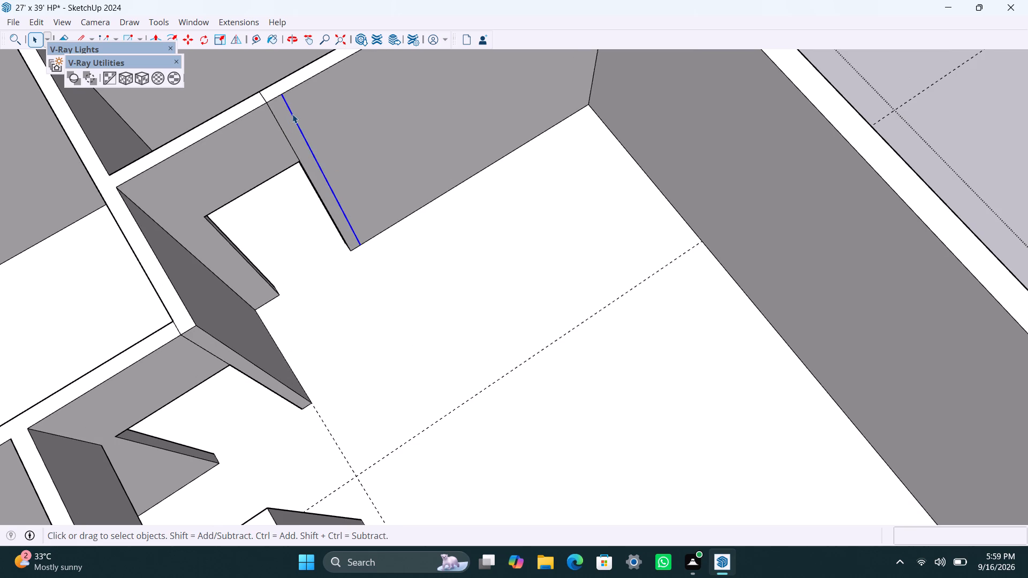
{"action": "key", "text": "Delete"}
{"action": "left_click", "coordinate": [276, 121]}
{"action": "key", "text": "Delete"}
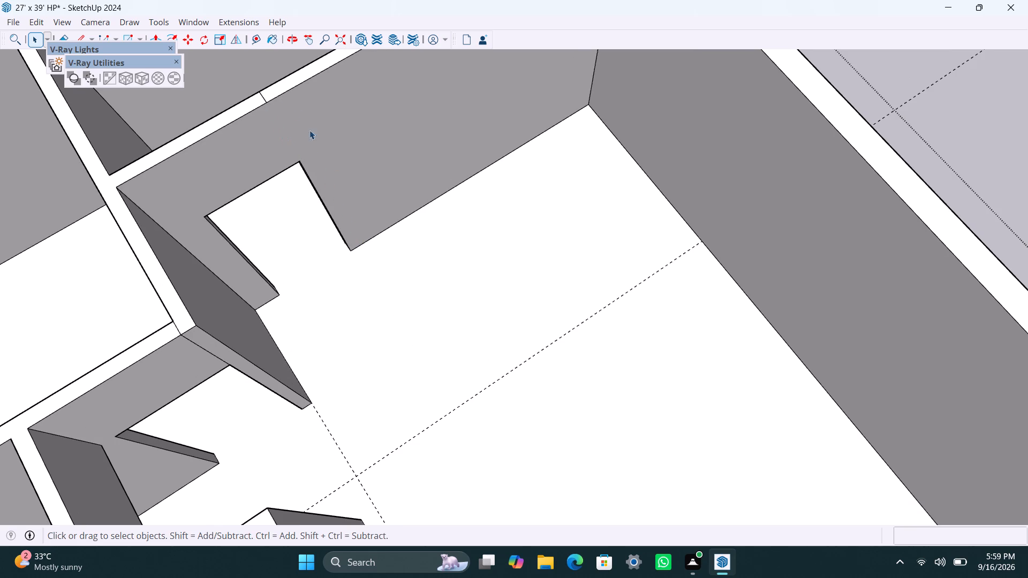
{"action": "scroll", "coordinate": [251, 100], "scroll_direction": "up", "scroll_amount": 3}
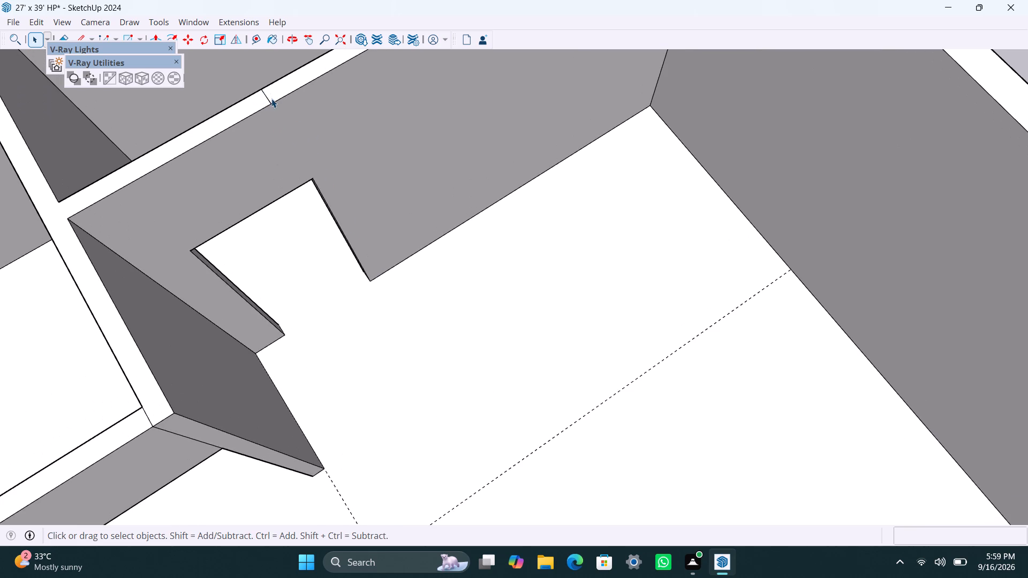
{"action": "scroll", "coordinate": [266, 102], "scroll_direction": "up", "scroll_amount": 2}
{"action": "left_click", "coordinate": [263, 93]}
{"action": "key", "text": "Delete"}
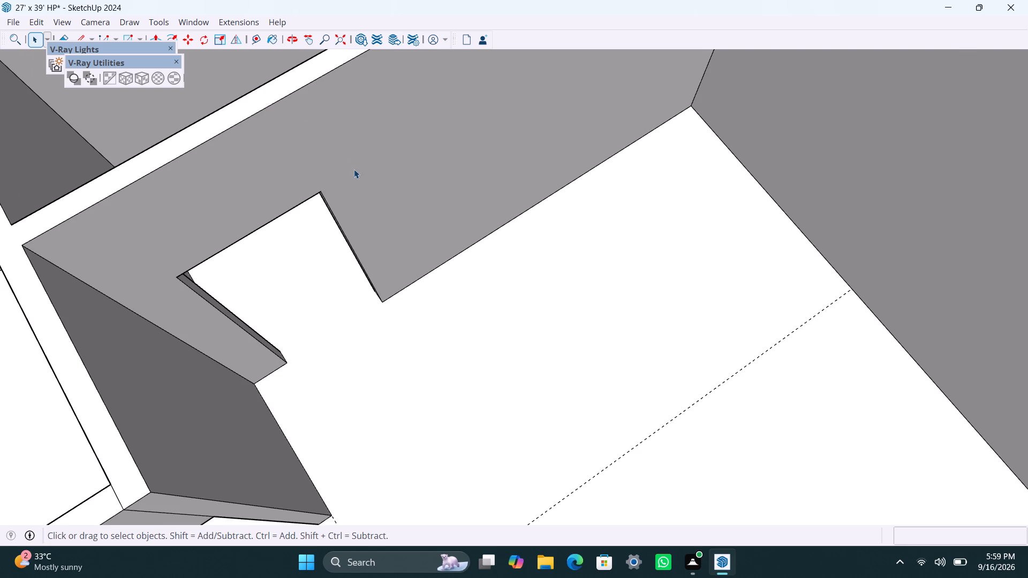
Copy the vertical edge at the hall's outer-wall corner 10'6" along the partition towards the door opening.
{"action": "scroll", "coordinate": [352, 231], "scroll_direction": "down", "scroll_amount": 4}
{"action": "scroll", "coordinate": [417, 360], "scroll_direction": "down", "scroll_amount": 4}
{"action": "middle_click_drag", "start_coordinate": [431, 355], "coordinate": [310, 324]}
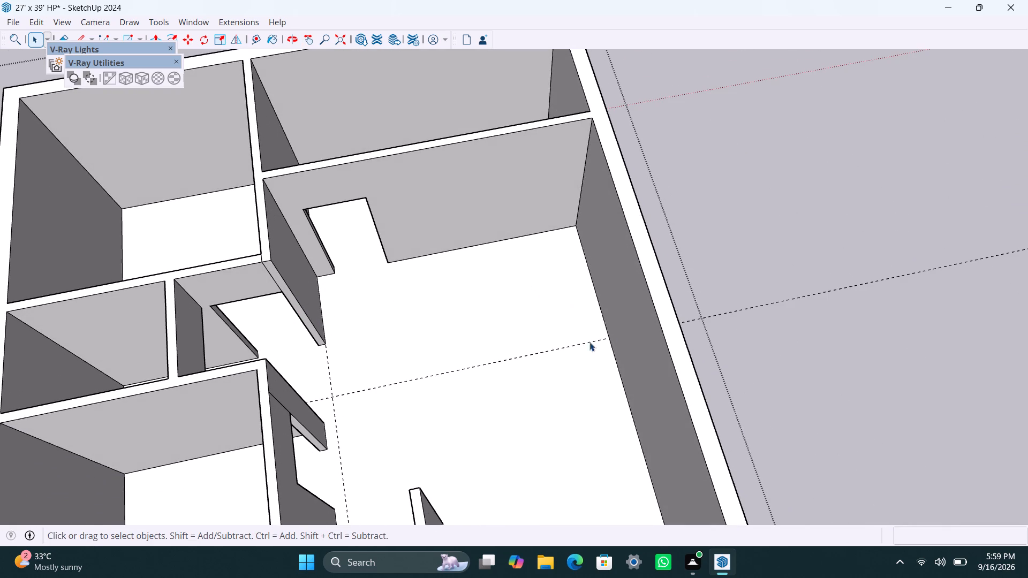
{"action": "scroll", "coordinate": [458, 462], "scroll_direction": "down", "scroll_amount": 2}
{"action": "scroll", "coordinate": [468, 245], "scroll_direction": "up", "scroll_amount": 1}
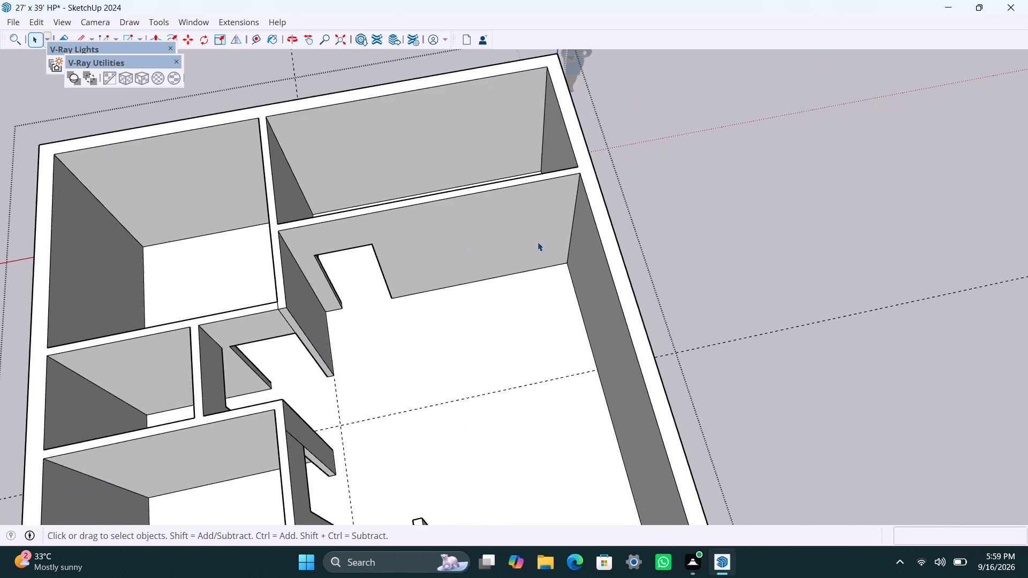
{"action": "scroll", "coordinate": [582, 231], "scroll_direction": "up", "scroll_amount": 3}
{"action": "left_click", "coordinate": [569, 243]}
{"action": "key", "text": "m"}
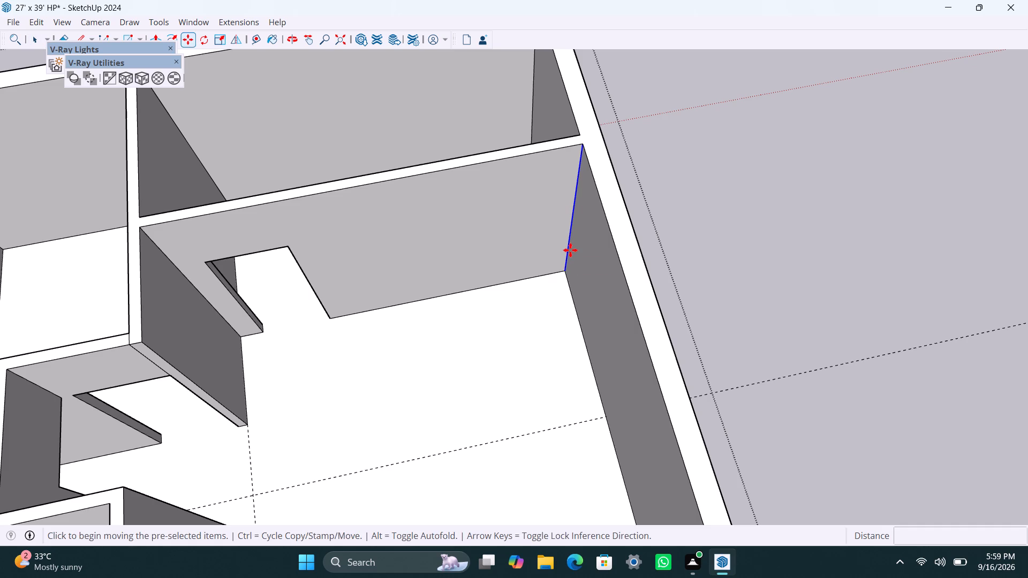
{"action": "left_click", "coordinate": [570, 272]}
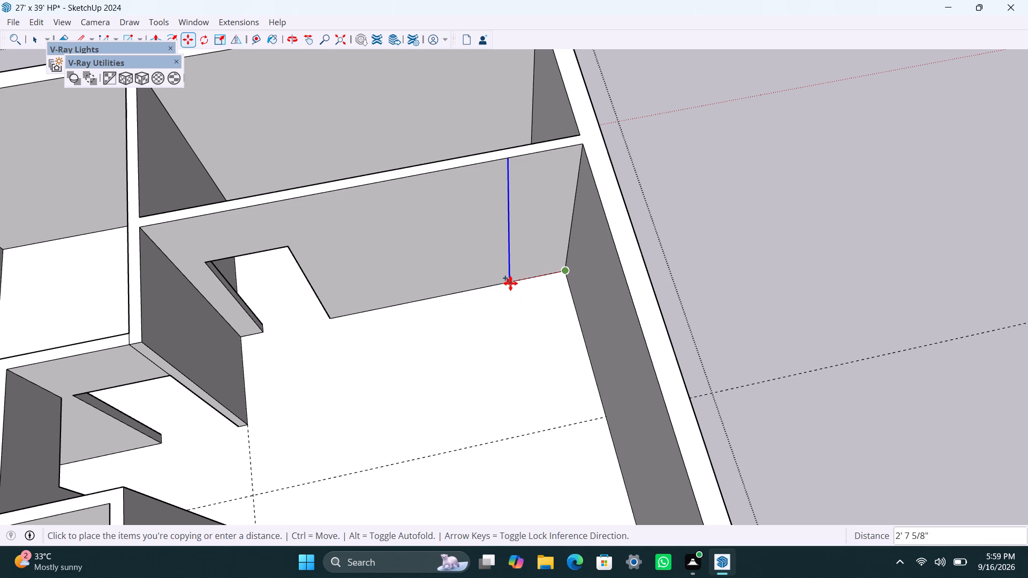
{"action": "type", "text": "10'"}
{"action": "type", "text": "10'"}
{"action": "type", "text": "6\""}
{"action": "key", "text": "Return"}
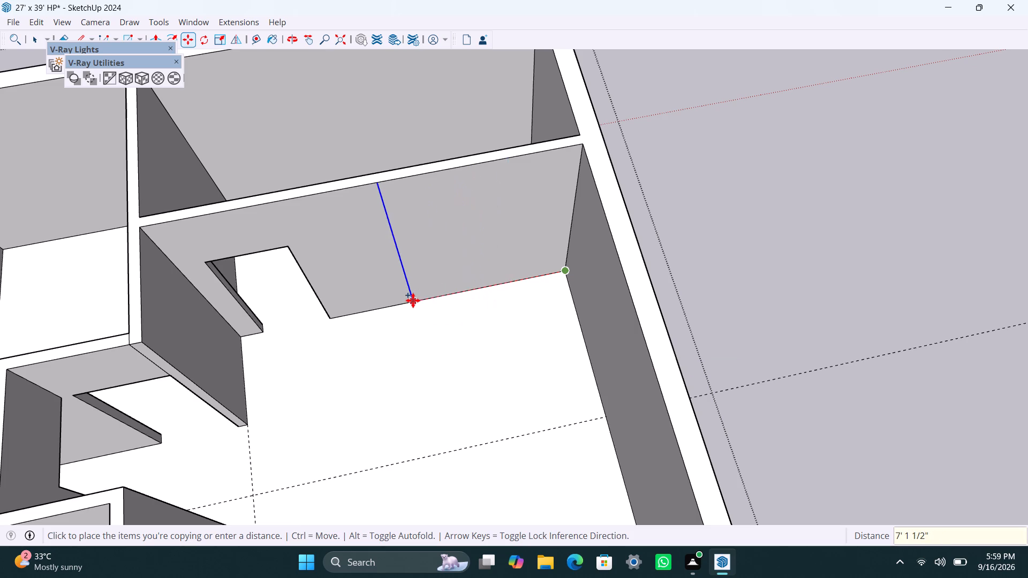
{"action": "key", "text": "1"}
{"action": "key", "text": "0"}
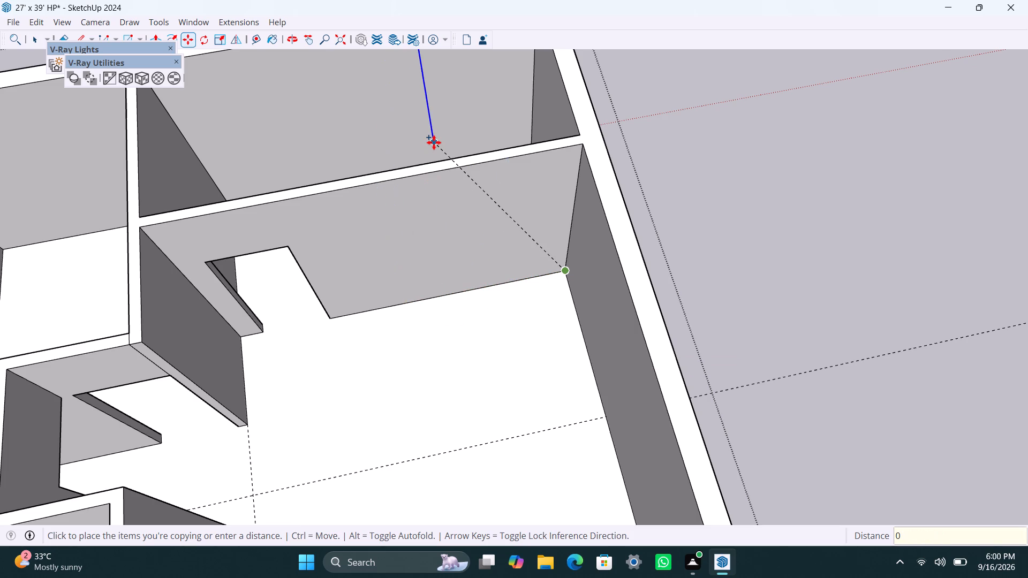
{"action": "key", "text": "Escape"}
{"action": "type", "text": "10'6\""}
{"action": "key", "text": "Return"}
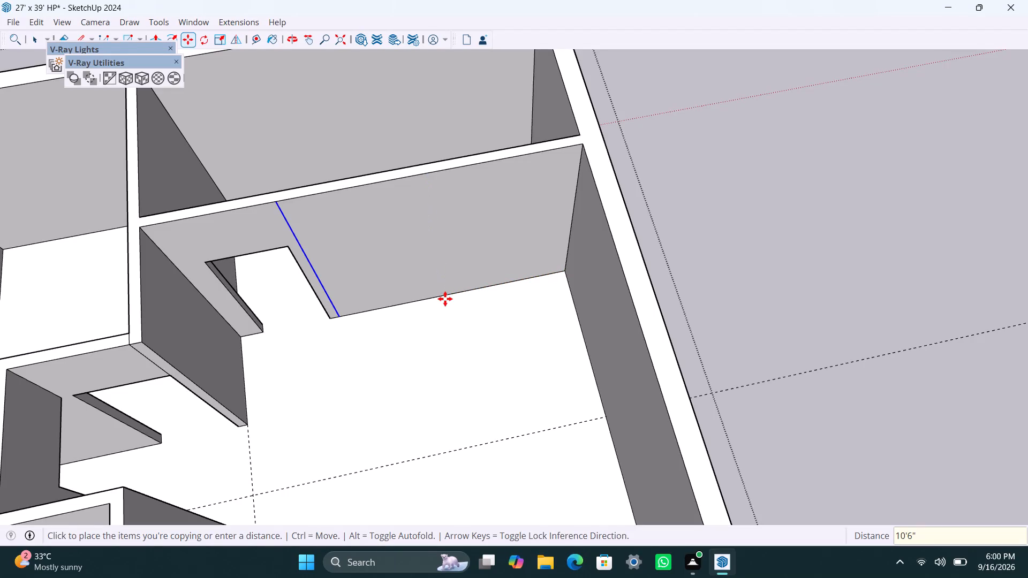
{"action": "key", "text": "space"}
Measure the clear distance from the hall's free-standing partition to the opposite outer wall with the Dimension tool.
{"action": "scroll", "coordinate": [368, 349], "scroll_direction": "down", "scroll_amount": 7}
{"action": "middle_click_drag", "start_coordinate": [382, 485], "coordinate": [415, 301]}
{"action": "scroll", "coordinate": [430, 355], "scroll_direction": "up", "scroll_amount": 2}
{"action": "key", "text": "d"}
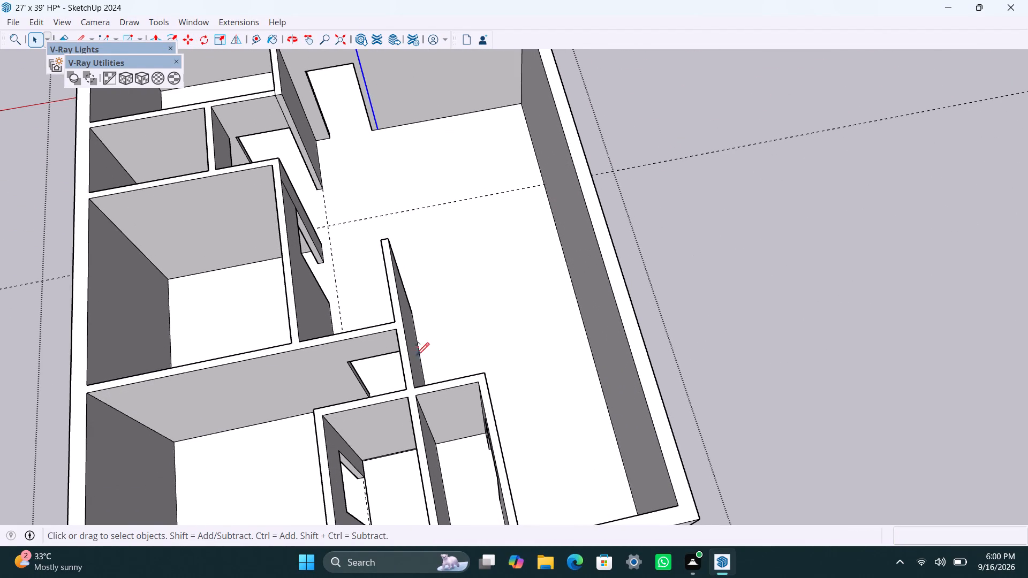
{"action": "left_click", "coordinate": [414, 309]}
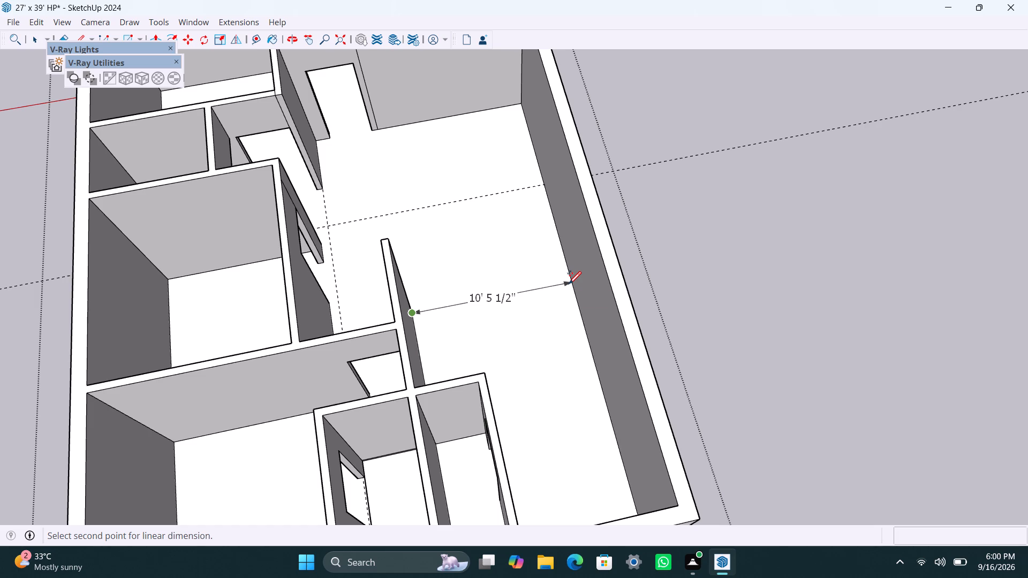
{"action": "key", "text": "Escape"}
Copy the vertical edge at the hall's outer-wall corner 10'5.5" along the partition towards the door opening.
{"action": "scroll", "coordinate": [449, 229], "scroll_direction": "down", "scroll_amount": 7}
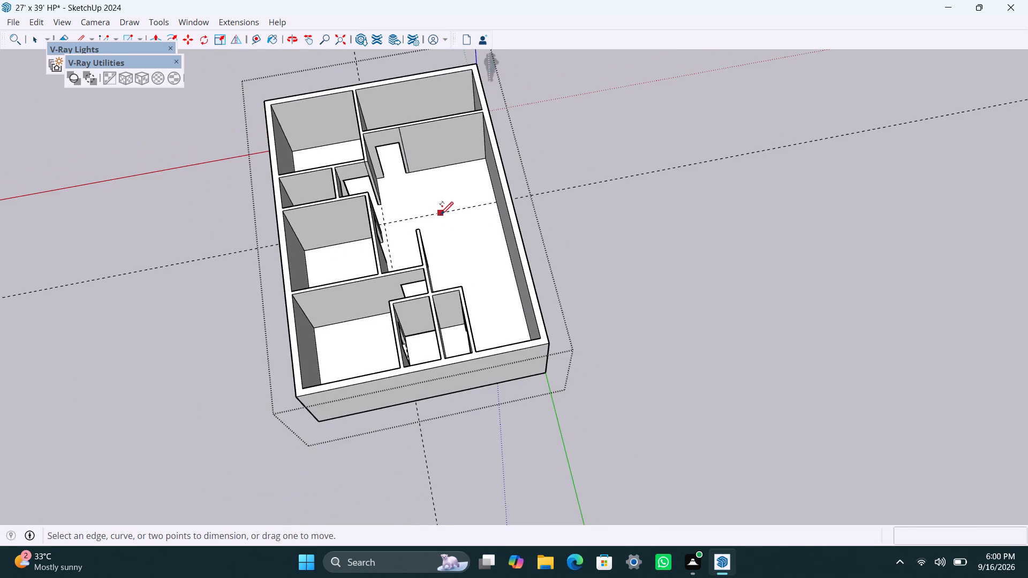
{"action": "middle_click_drag", "start_coordinate": [441, 214], "coordinate": [460, 347], "text": "shift"}
{"action": "scroll", "coordinate": [441, 311], "scroll_direction": "up", "scroll_amount": 6}
{"action": "key", "text": "space"}
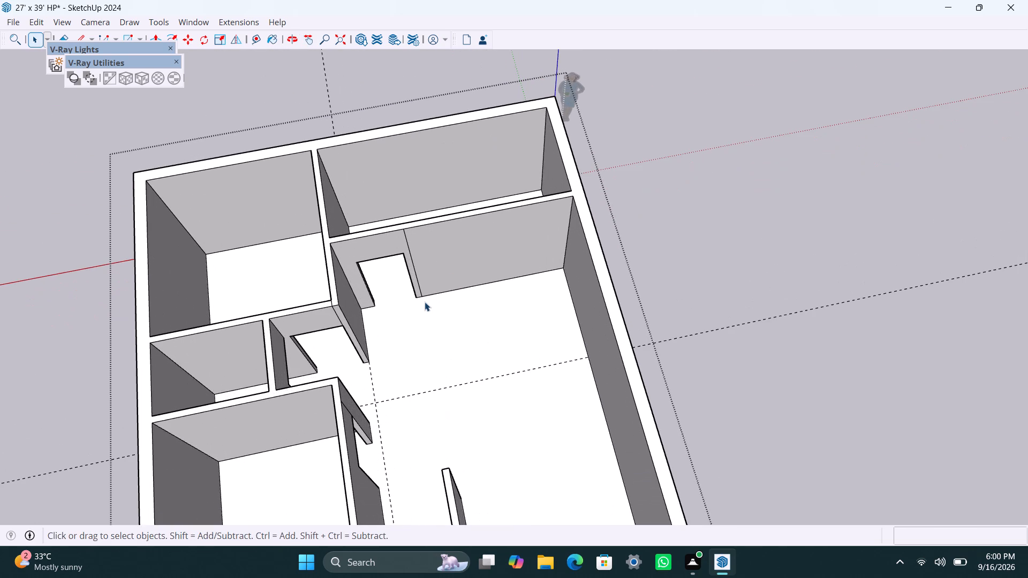
{"action": "key", "text": "m"}
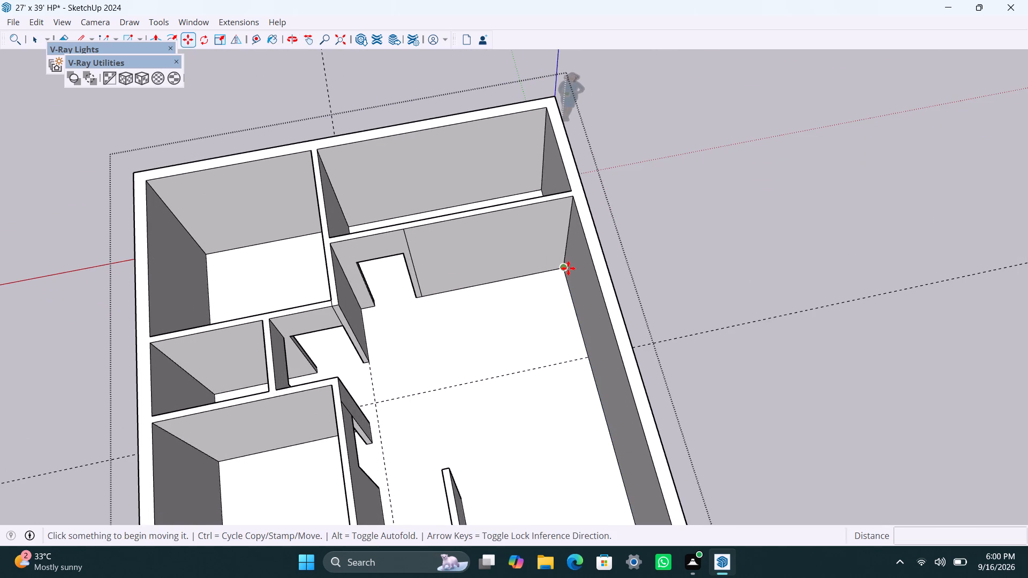
{"action": "key", "text": "space"}
{"action": "left_click", "coordinate": [565, 247]}
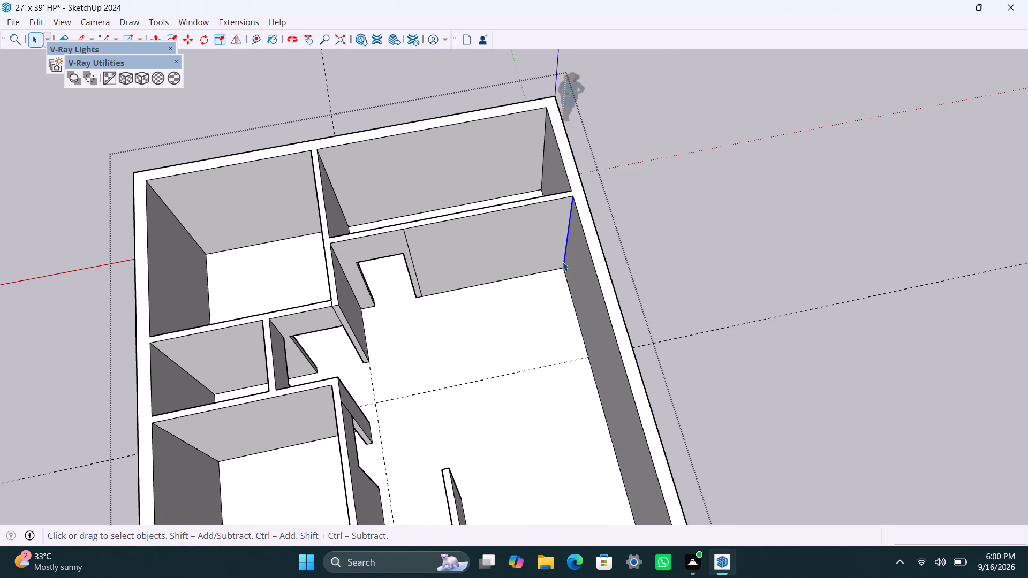
{"action": "key", "text": "m"}
{"action": "left_click_drag", "start_coordinate": [565, 268], "coordinate": [559, 273]}
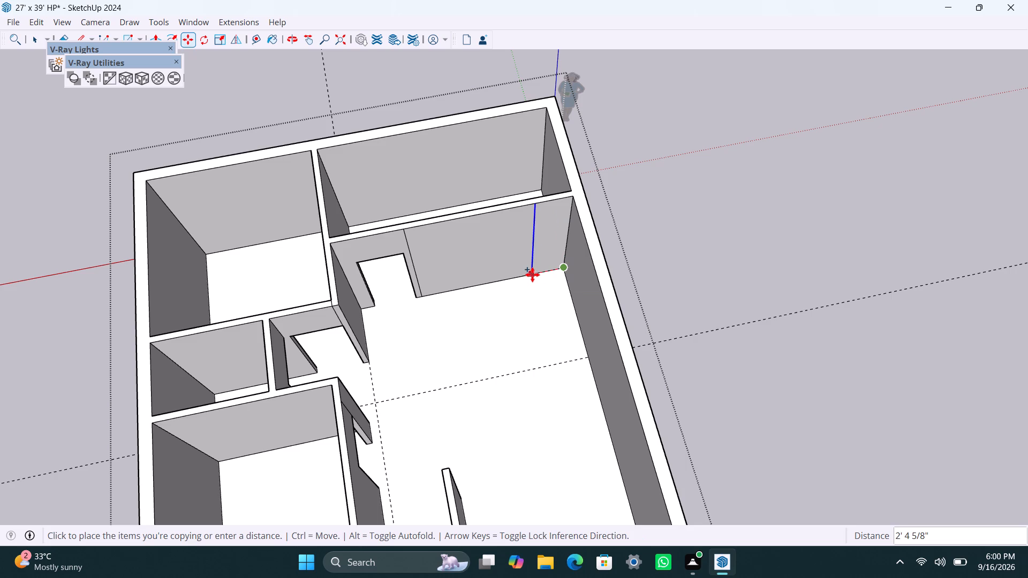
{"action": "type", "text": "10'5.5\""}
{"action": "key", "text": "Return"}
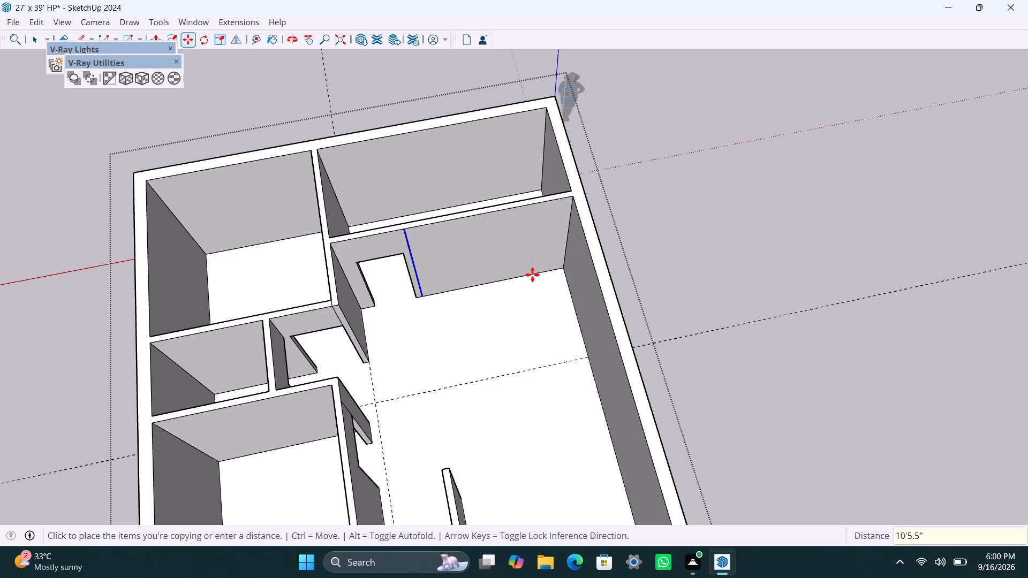
Delete the earlier 10'6" copied edge, the one nearer the door opening of the two closely spaced lines.
{"action": "key", "text": "space"}
{"action": "scroll", "coordinate": [443, 307], "scroll_direction": "up", "scroll_amount": 16}
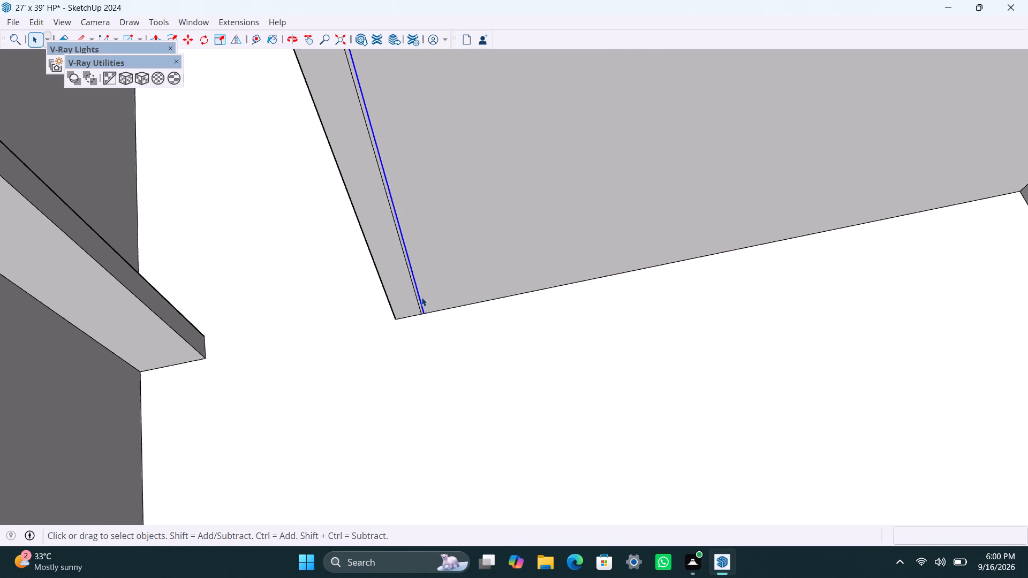
{"action": "scroll", "coordinate": [421, 297], "scroll_direction": "up", "scroll_amount": 1}
{"action": "left_click", "coordinate": [417, 299]}
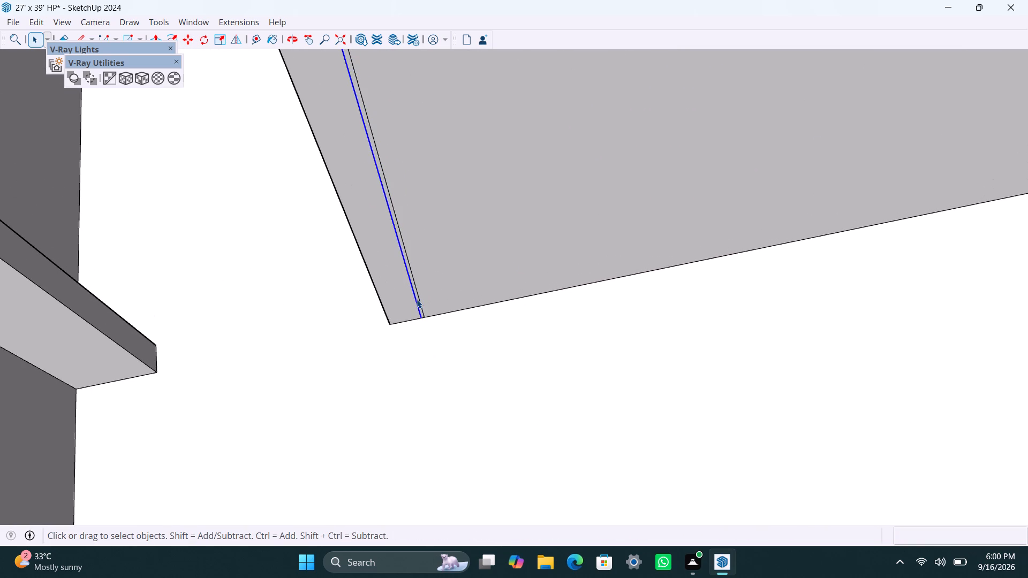
{"action": "key", "text": "Delete"}
Copy the remaining vertical edge 4.5" along the partition towards the door opening.
{"action": "key", "text": "m"}
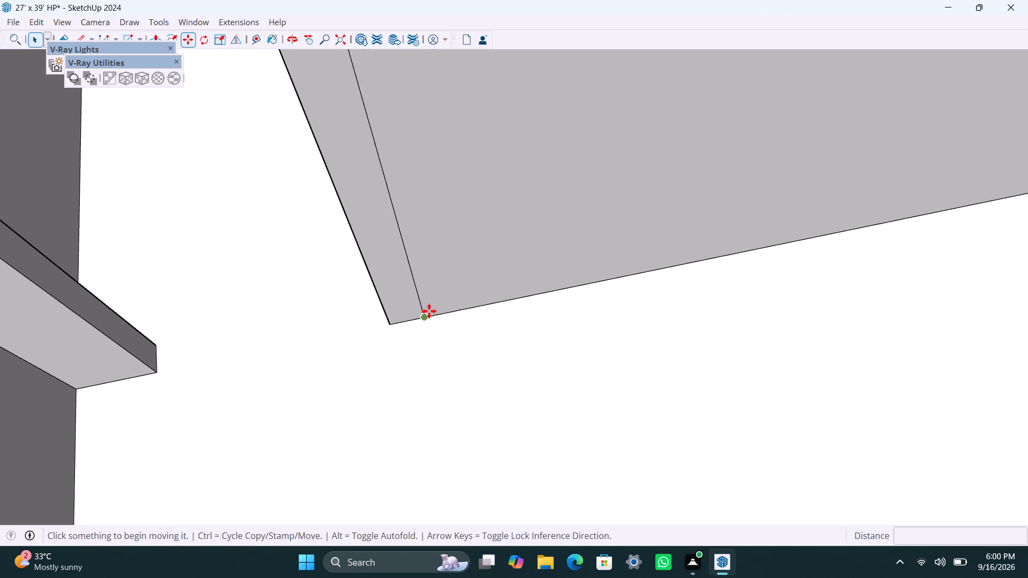
{"action": "key", "text": "space"}
{"action": "left_click", "coordinate": [419, 303]}
{"action": "key", "text": "m"}
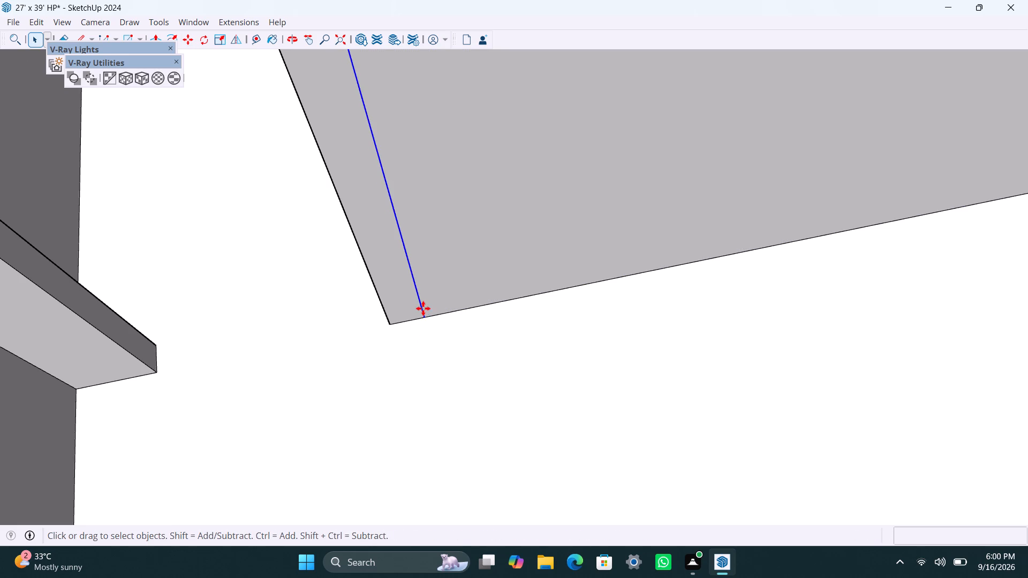
{"action": "left_click", "coordinate": [425, 314]}
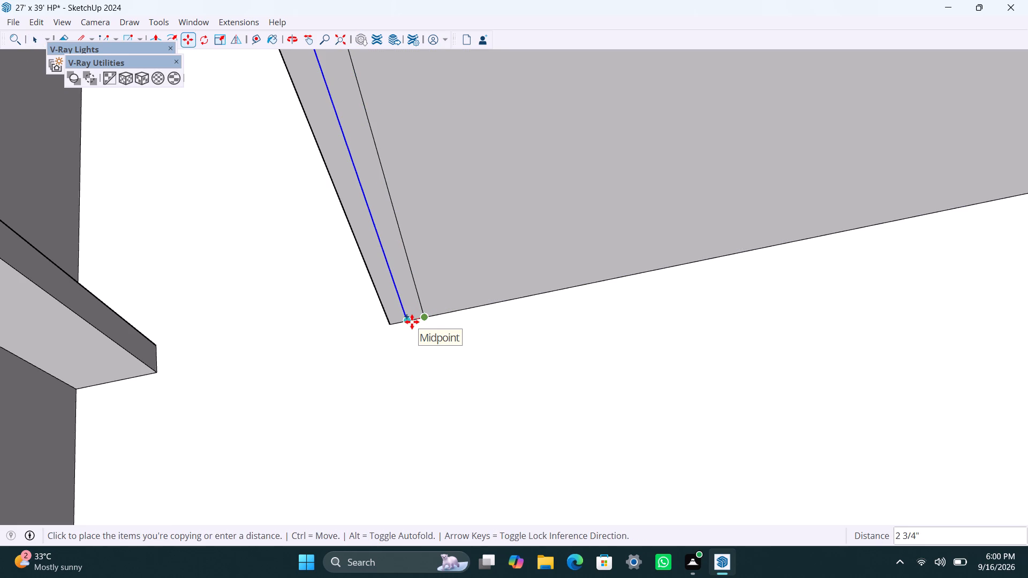
{"action": "type", "text": "4.5\""}
{"action": "key", "text": "Return"}
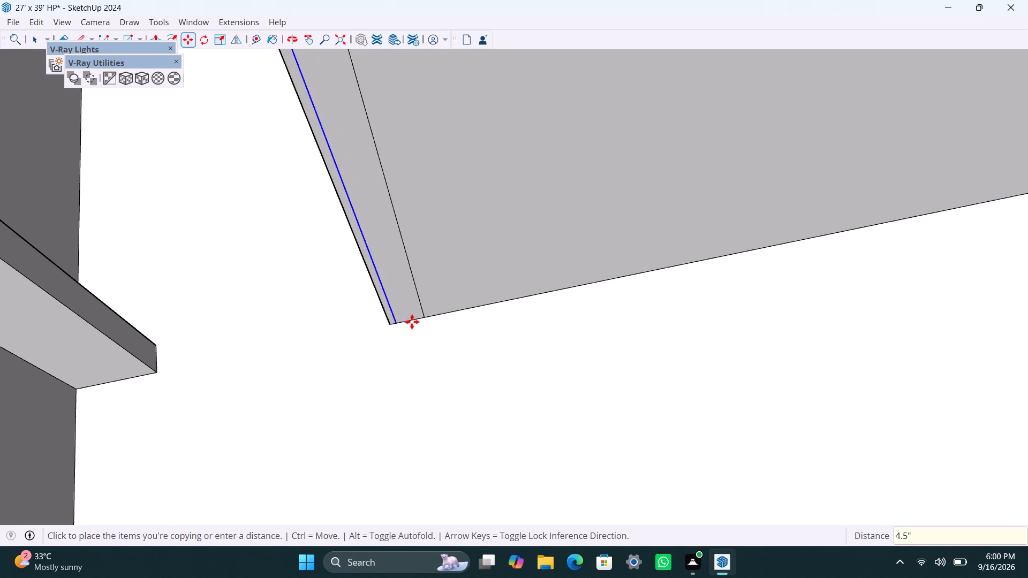
Push/Pull the 4.5" wall strip beside the door opening 10'3" into the hall to form a partition.
{"action": "key", "text": "space"}
{"action": "left_click", "coordinate": [393, 279]}
{"action": "key", "text": "p"}
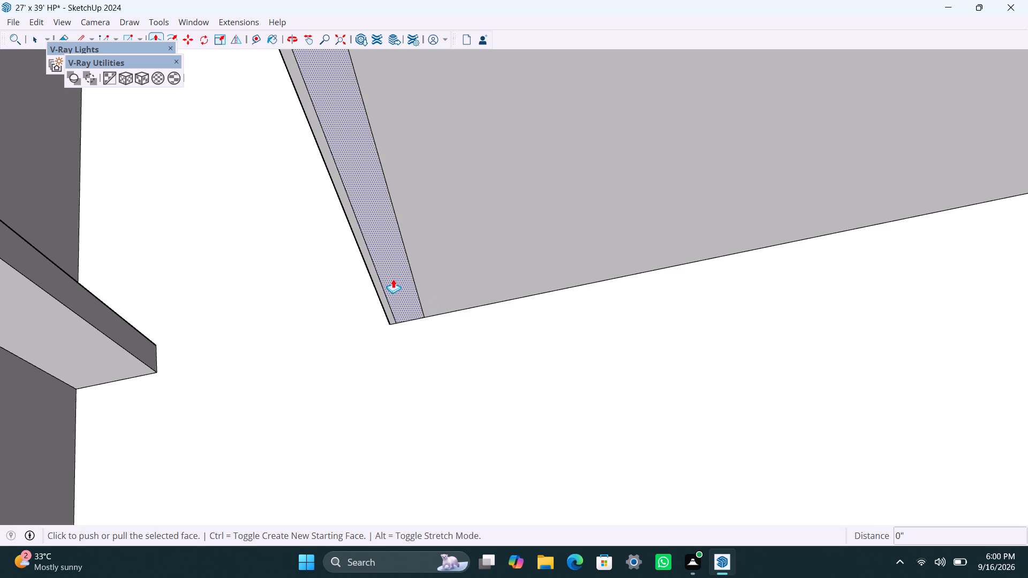
{"action": "left_click_drag", "start_coordinate": [393, 279], "coordinate": [412, 404]}
{"action": "scroll", "coordinate": [413, 408], "scroll_direction": "down", "scroll_amount": 11}
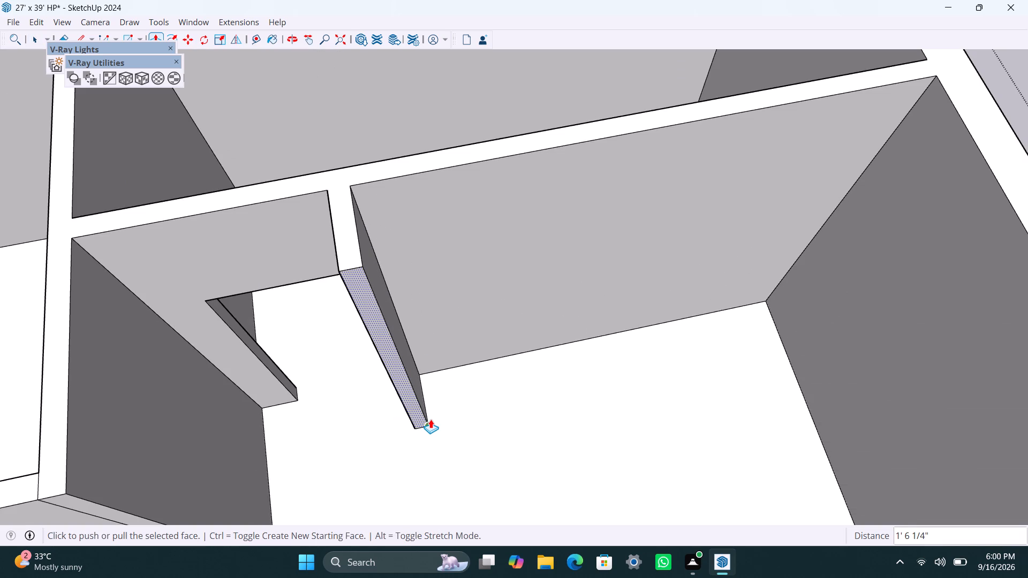
{"action": "type", "text": "10'3\""}
{"action": "key", "text": "Return"}
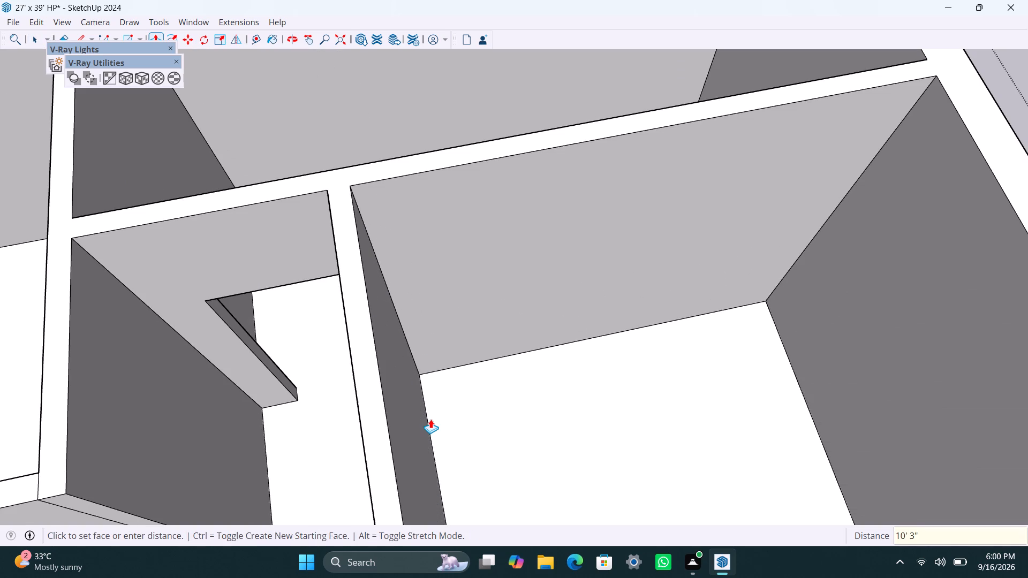
Measure the gap between the free ends of the two facing hall partitions with the Dimension tool.
{"action": "scroll", "coordinate": [439, 395], "scroll_direction": "down", "scroll_amount": 13}
{"action": "scroll", "coordinate": [429, 454], "scroll_direction": "down", "scroll_amount": 6}
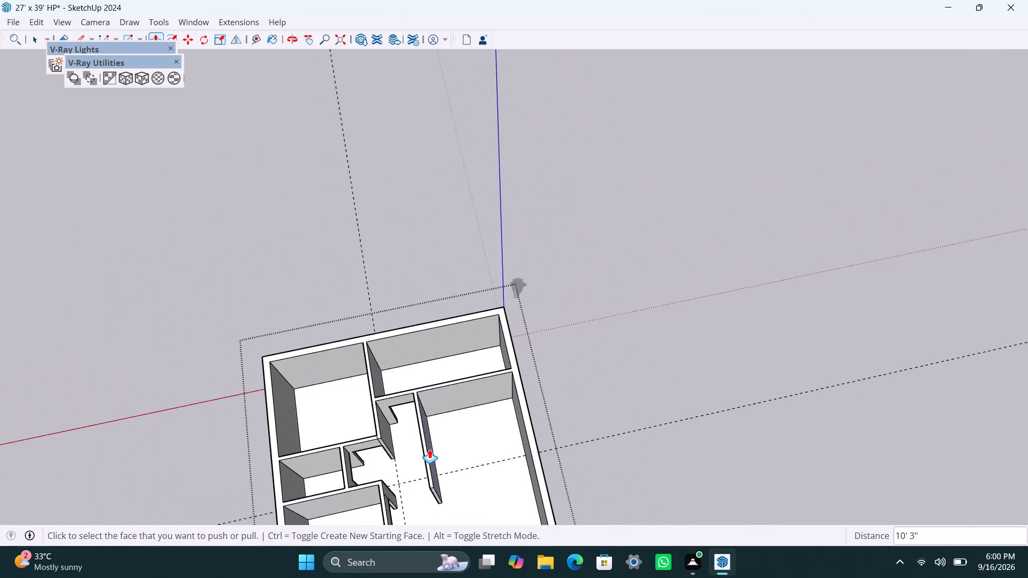
{"action": "middle_click_drag", "start_coordinate": [433, 447], "coordinate": [436, 298], "text": "shift"}
{"action": "scroll", "coordinate": [432, 346], "scroll_direction": "up", "scroll_amount": 2}
{"action": "middle_click_drag", "start_coordinate": [429, 392], "coordinate": [755, 394]}
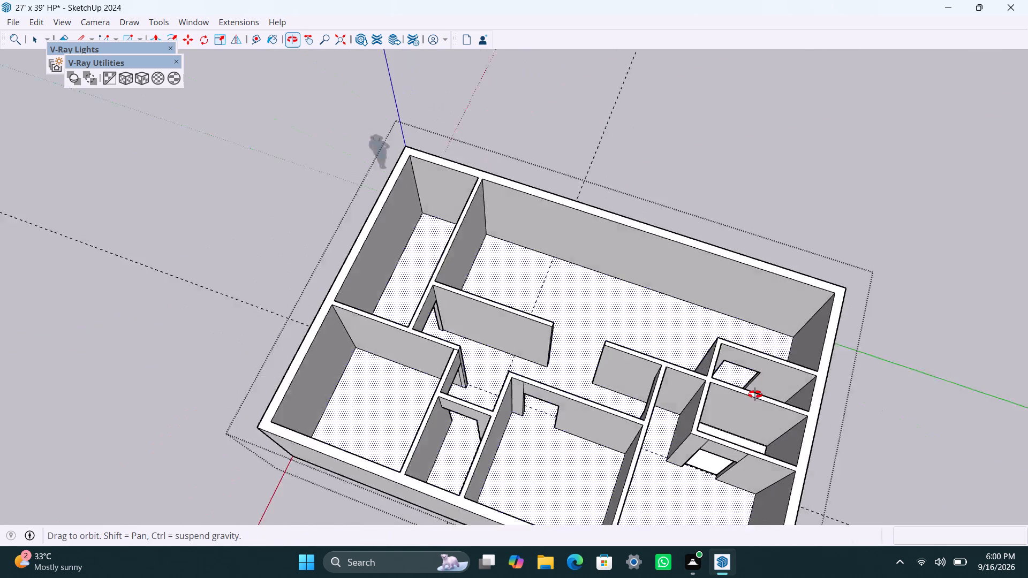
{"action": "middle_click_drag", "start_coordinate": [755, 394], "coordinate": [814, 392]}
{"action": "key", "text": "space"}
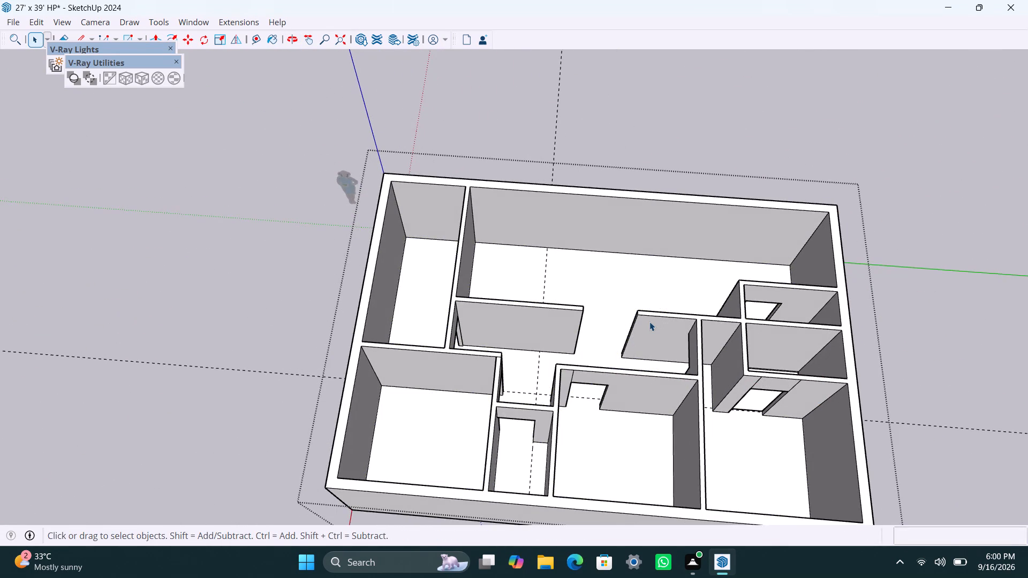
{"action": "scroll", "coordinate": [636, 306], "scroll_direction": "up", "scroll_amount": 1}
{"action": "scroll", "coordinate": [592, 356], "scroll_direction": "up", "scroll_amount": 2}
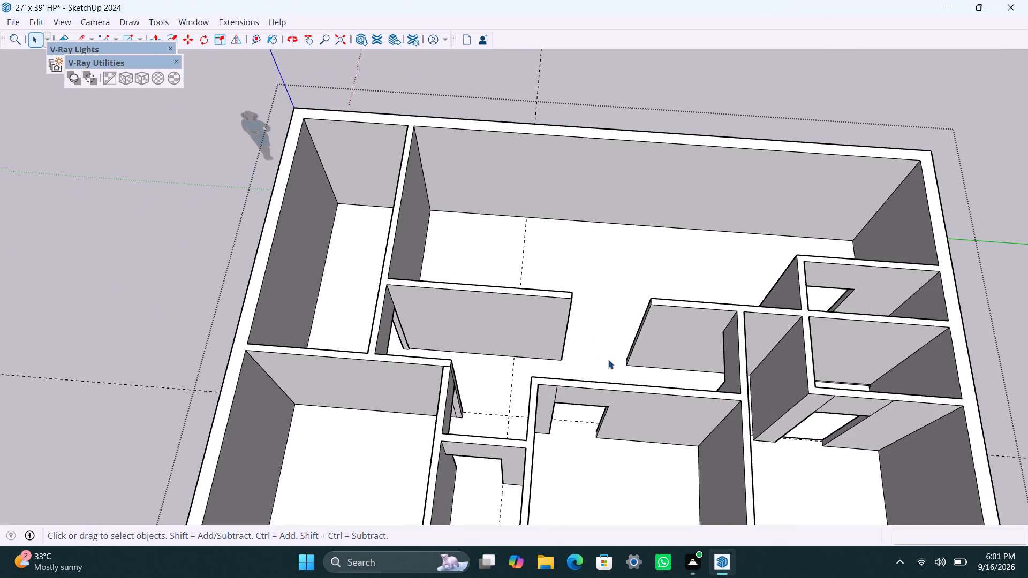
{"action": "middle_click_drag", "start_coordinate": [609, 345], "coordinate": [573, 348], "text": "shift"}
{"action": "scroll", "coordinate": [602, 354], "scroll_direction": "up", "scroll_amount": 1}
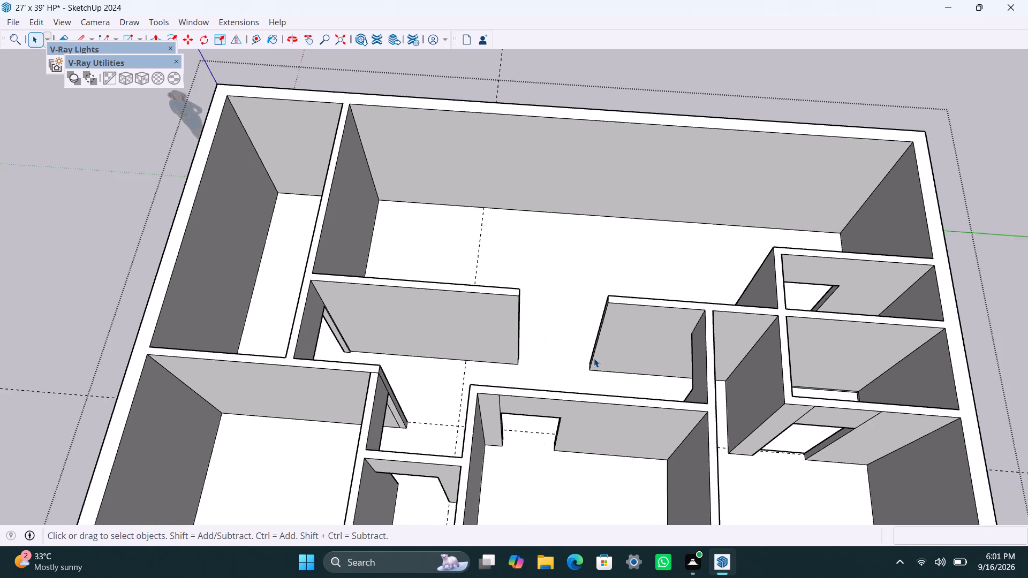
{"action": "scroll", "coordinate": [594, 358], "scroll_direction": "up", "scroll_amount": 2}
{"action": "key", "text": "d"}
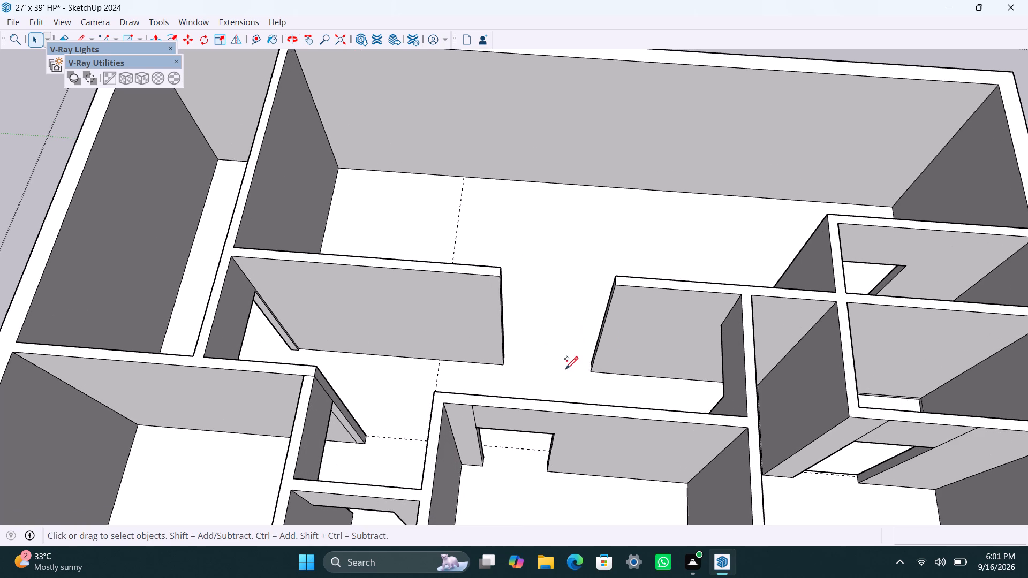
{"action": "scroll", "coordinate": [533, 361], "scroll_direction": "up", "scroll_amount": 4}
{"action": "left_click", "coordinate": [499, 364]}
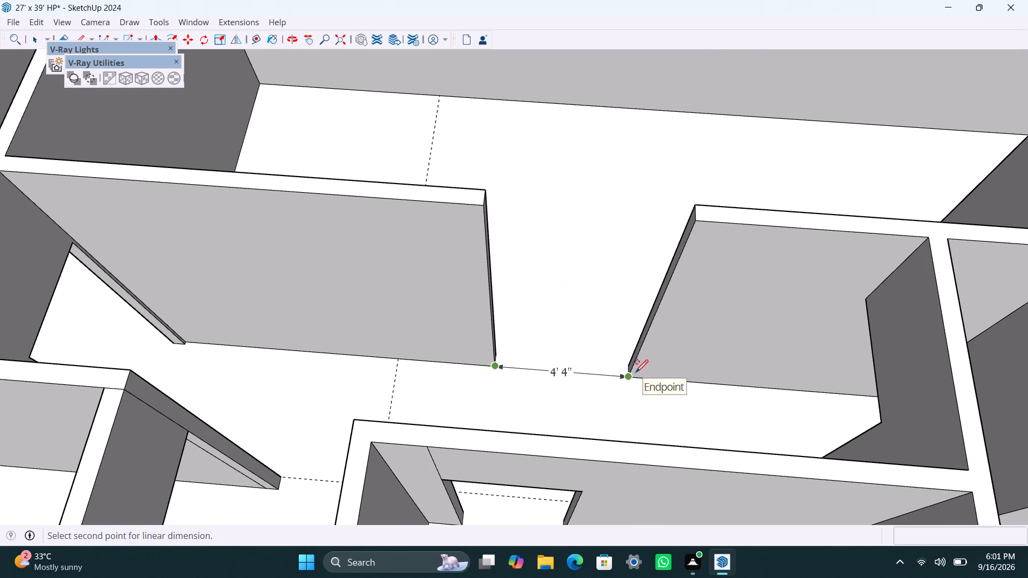
{"action": "key", "text": "space"}
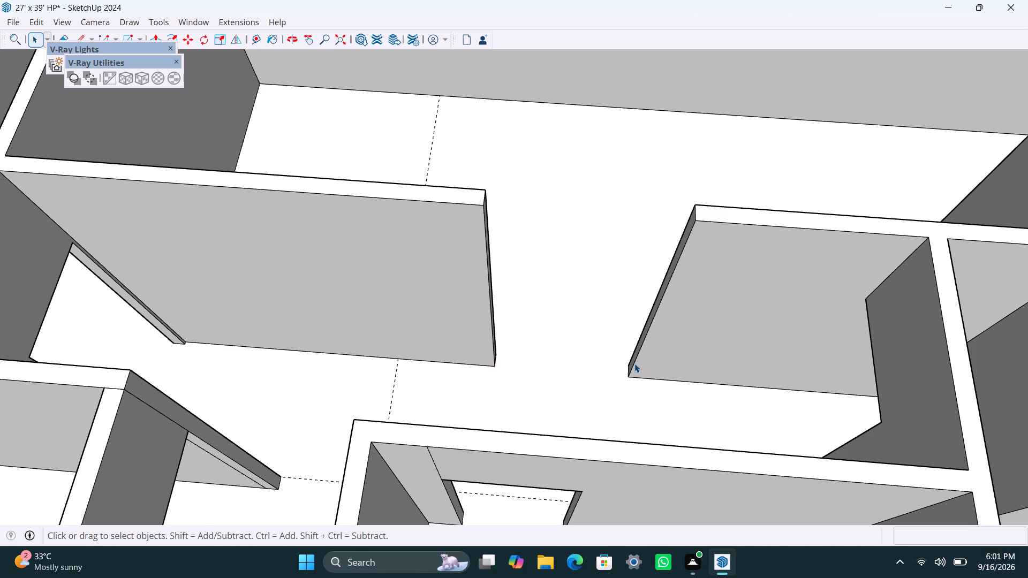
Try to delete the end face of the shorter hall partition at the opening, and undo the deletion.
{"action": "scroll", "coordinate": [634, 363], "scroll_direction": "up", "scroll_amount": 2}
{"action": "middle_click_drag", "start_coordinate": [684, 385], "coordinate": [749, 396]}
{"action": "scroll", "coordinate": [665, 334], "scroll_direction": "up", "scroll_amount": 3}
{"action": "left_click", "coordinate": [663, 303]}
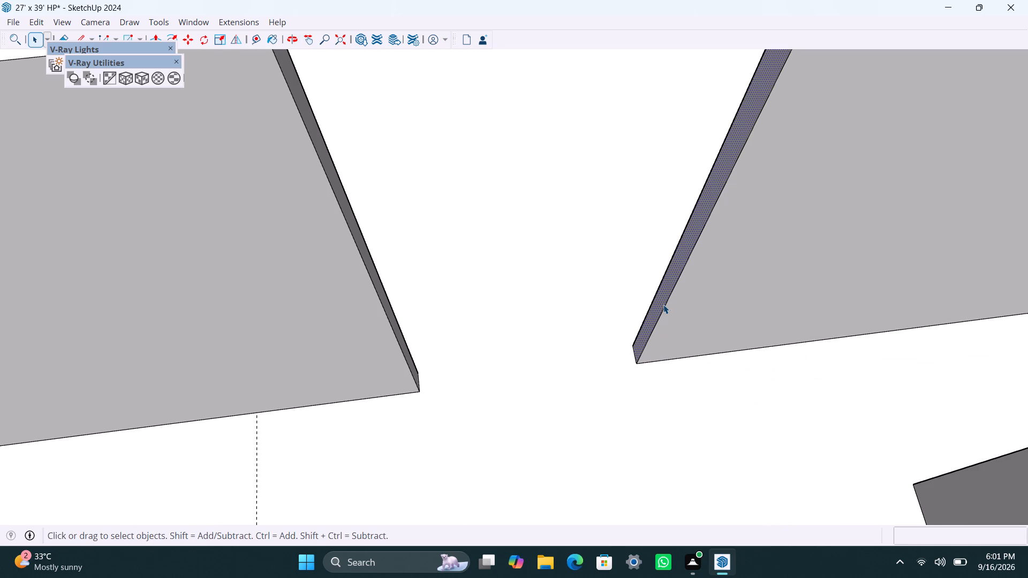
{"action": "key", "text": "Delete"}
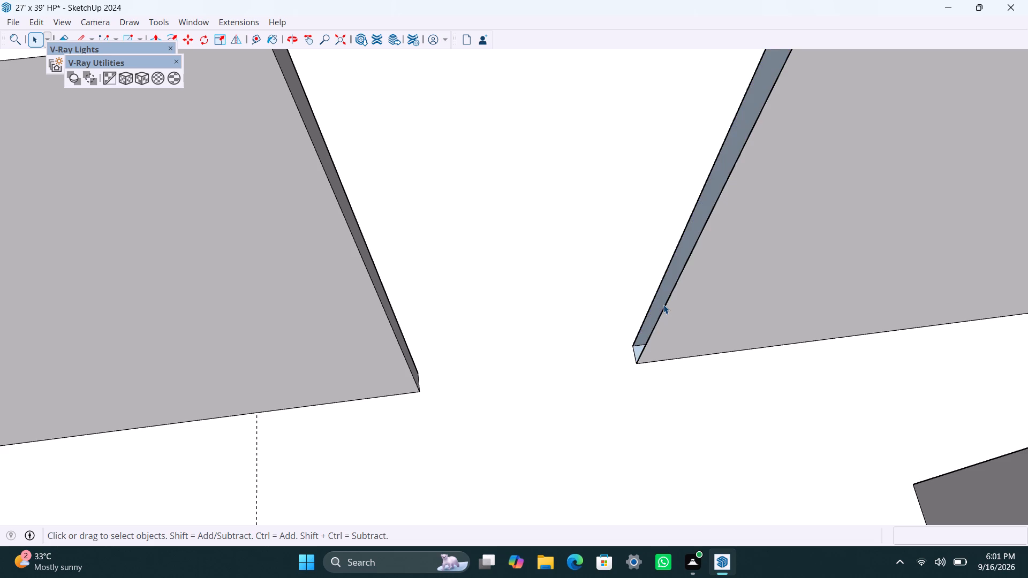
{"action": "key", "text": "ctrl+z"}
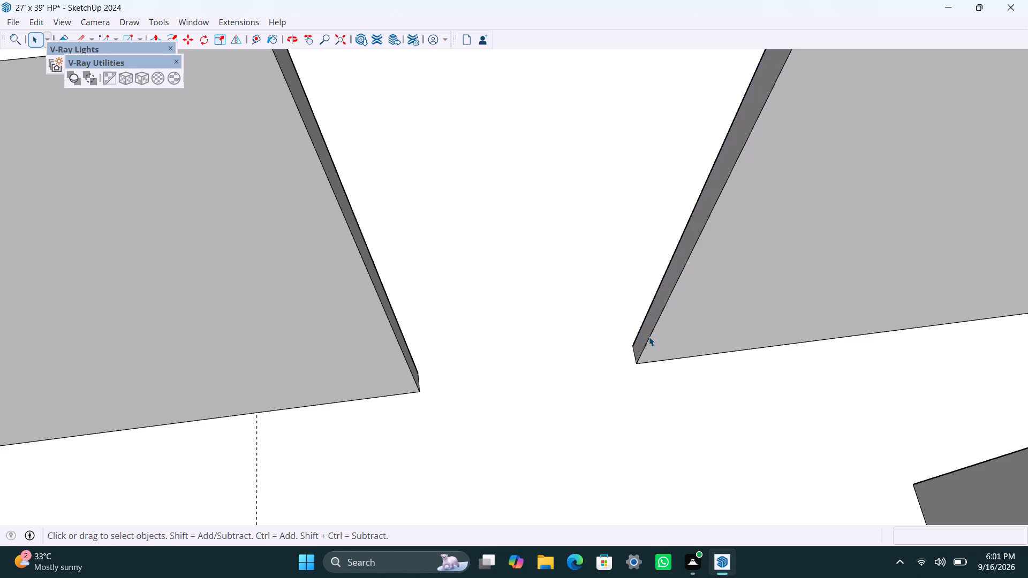
Push/Pull the end face of the shorter hall partition back 2" to widen the opening.
{"action": "scroll", "coordinate": [649, 337], "scroll_direction": "up", "scroll_amount": 1}
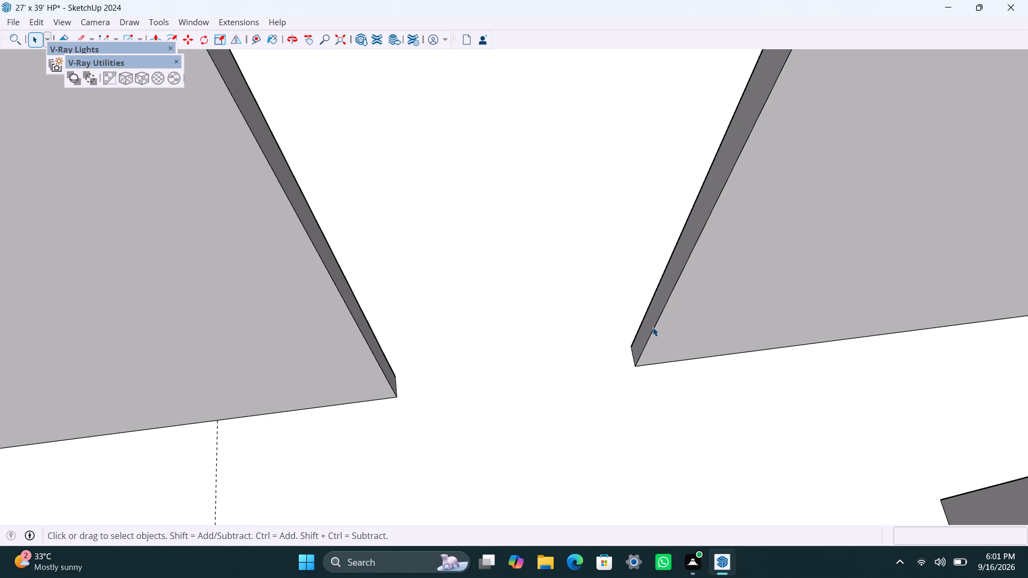
{"action": "left_click", "coordinate": [653, 327]}
{"action": "left_click", "coordinate": [653, 323]}
{"action": "key", "text": "p"}
{"action": "left_click_drag", "start_coordinate": [653, 322], "coordinate": [652, 321]}
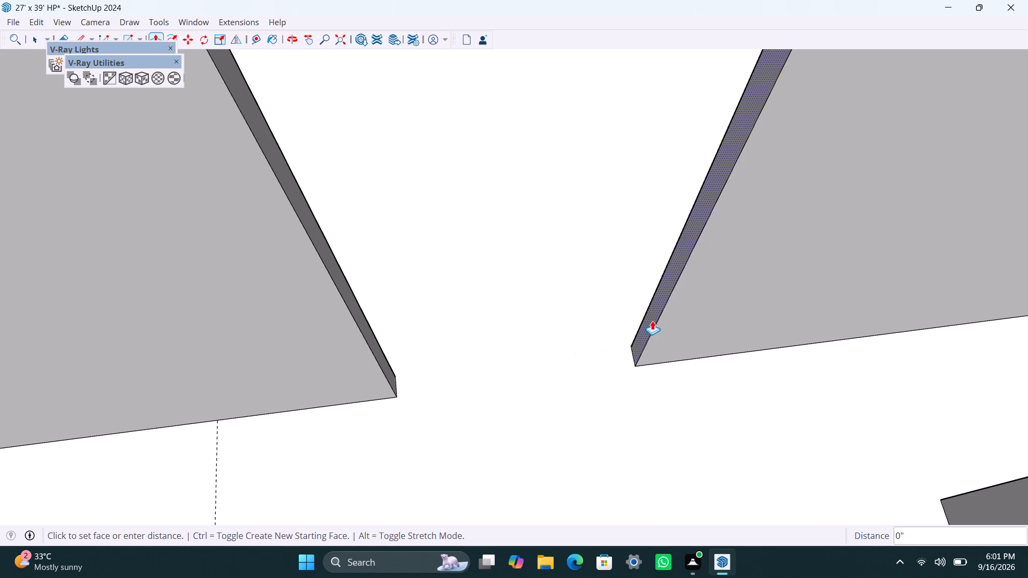
{"action": "left_click_drag", "start_coordinate": [652, 321], "coordinate": [659, 324]}
{"action": "type", "text": "2\""}
{"action": "key", "text": "Return"}
{"action": "key", "text": "space"}
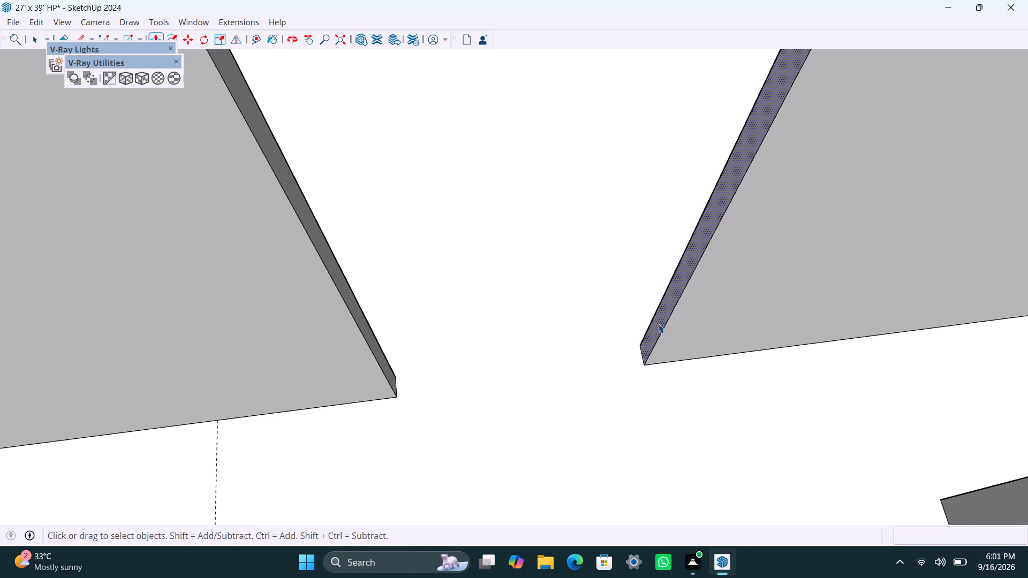
Copy the vertical end edge of the shorter hall partition 4.5" inward along its face on the large hall side.
{"action": "scroll", "coordinate": [490, 444], "scroll_direction": "down", "scroll_amount": 4}
{"action": "scroll", "coordinate": [525, 379], "scroll_direction": "down", "scroll_amount": 3}
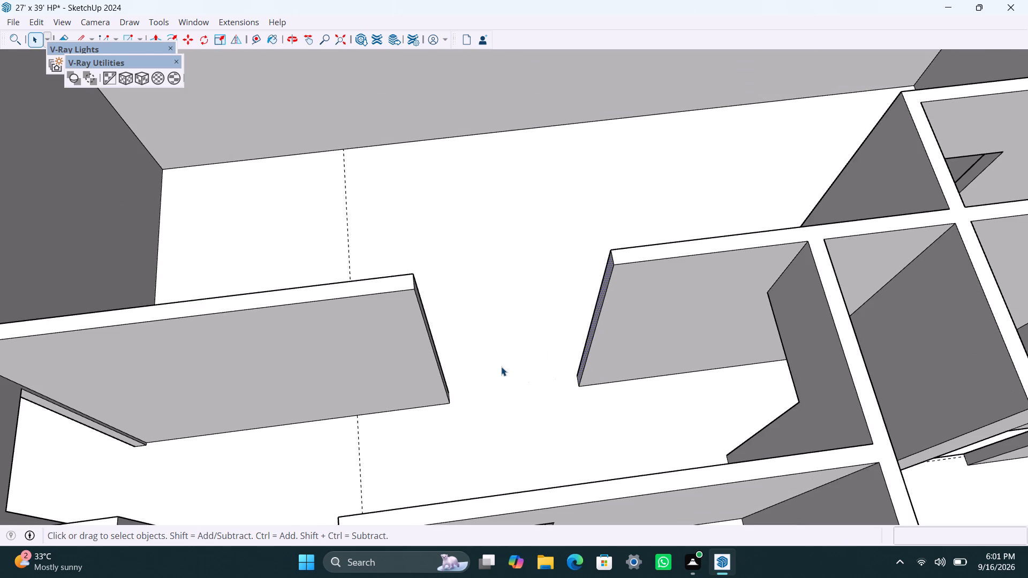
{"action": "scroll", "coordinate": [501, 367], "scroll_direction": "down", "scroll_amount": 2}
{"action": "middle_click_drag", "start_coordinate": [499, 362], "coordinate": [428, 383]}
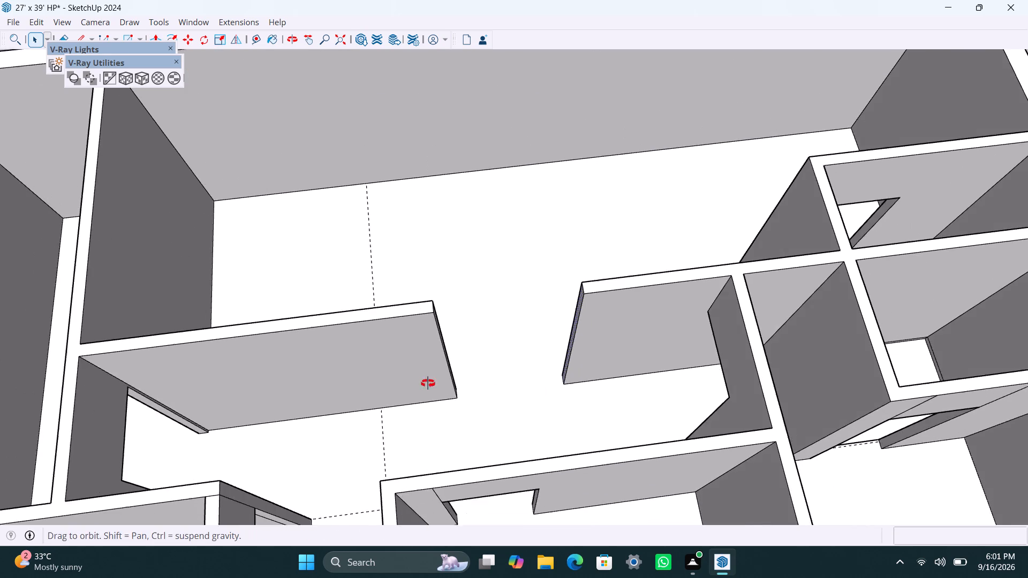
{"action": "middle_click_drag", "start_coordinate": [428, 383], "coordinate": [190, 415]}
{"action": "scroll", "coordinate": [485, 393], "scroll_direction": "down", "scroll_amount": 4}
{"action": "middle_click_drag", "start_coordinate": [531, 401], "coordinate": [137, 409]}
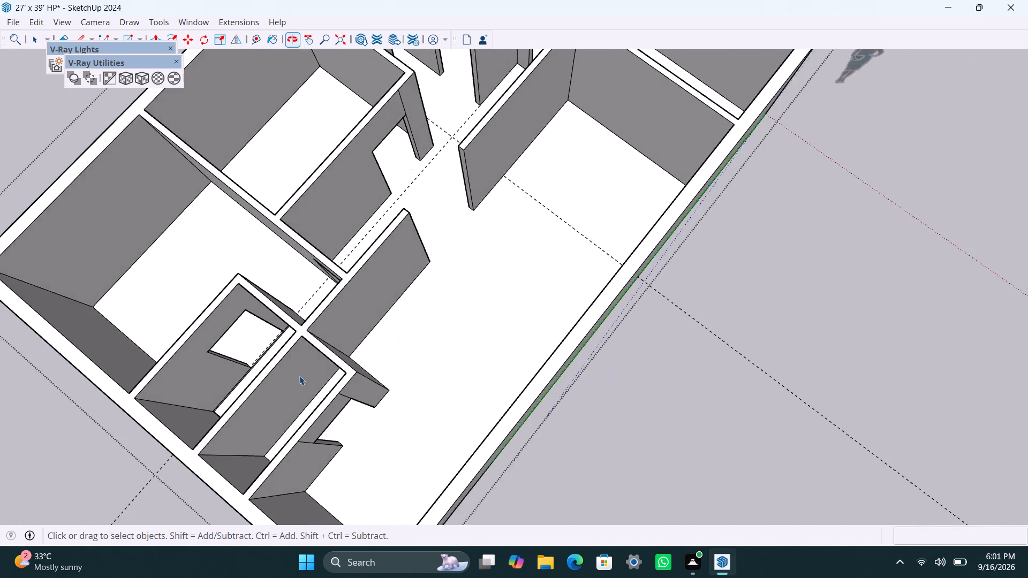
{"action": "scroll", "coordinate": [386, 343], "scroll_direction": "up", "scroll_amount": 3}
{"action": "middle_click_drag", "start_coordinate": [488, 340], "coordinate": [323, 374]}
{"action": "scroll", "coordinate": [478, 231], "scroll_direction": "up", "scroll_amount": 3}
{"action": "middle_click_drag", "start_coordinate": [476, 231], "coordinate": [445, 218]}
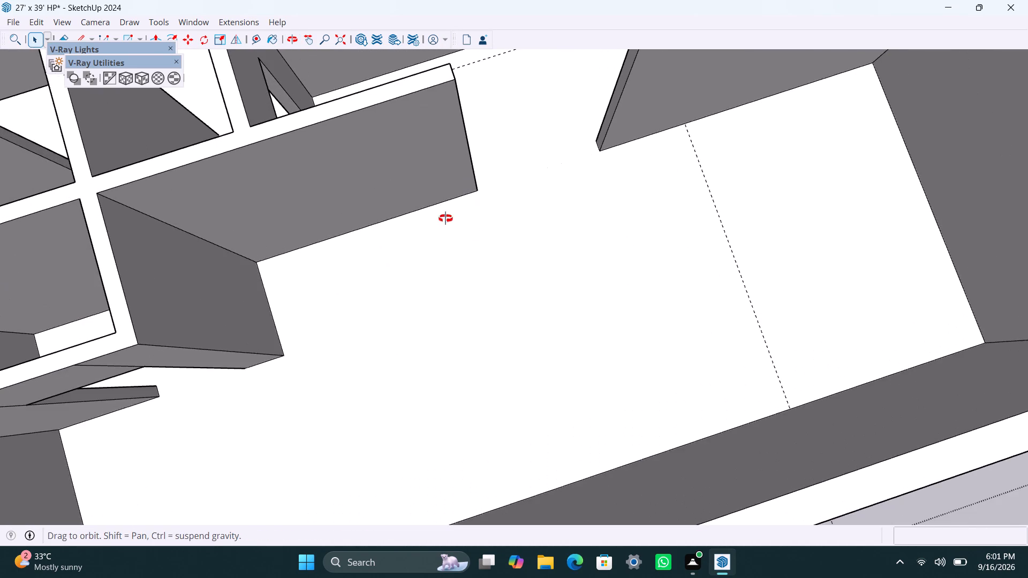
{"action": "middle_click_drag", "start_coordinate": [445, 218], "coordinate": [419, 180]}
{"action": "scroll", "coordinate": [474, 220], "scroll_direction": "down", "scroll_amount": 6}
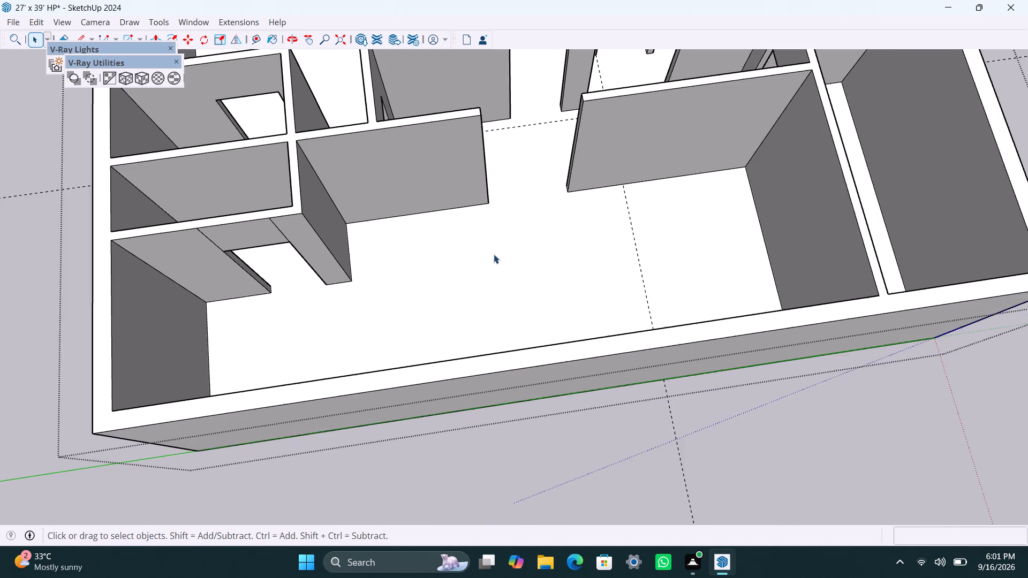
{"action": "scroll", "coordinate": [494, 247], "scroll_direction": "up", "scroll_amount": 2}
{"action": "left_click", "coordinate": [486, 182]}
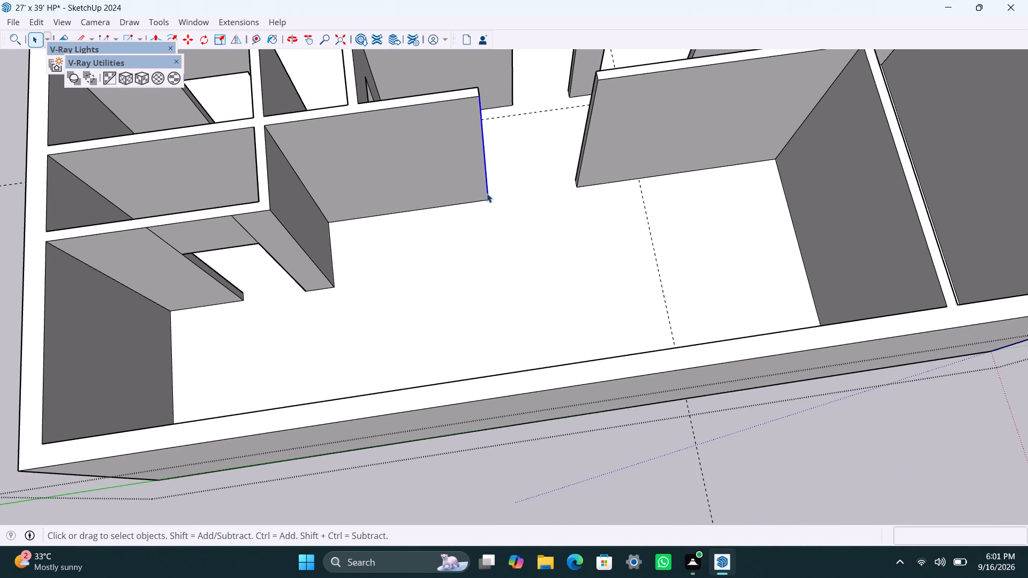
{"action": "key", "text": "m"}
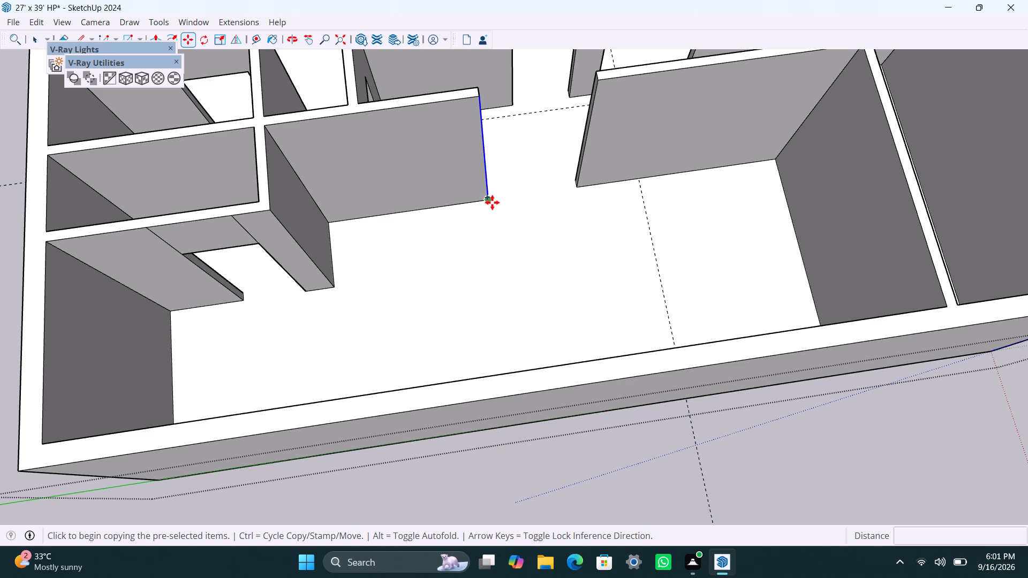
{"action": "left_click_drag", "start_coordinate": [492, 202], "coordinate": [486, 202]}
{"action": "type", "text": "4.5\""}
{"action": "key", "text": "Return"}
{"action": "key", "text": "space"}
Push/Pull the 4.5" strip at the shorter partition's end 2' into the large hall to form a return wall.
{"action": "scroll", "coordinate": [482, 186], "scroll_direction": "up", "scroll_amount": 3}
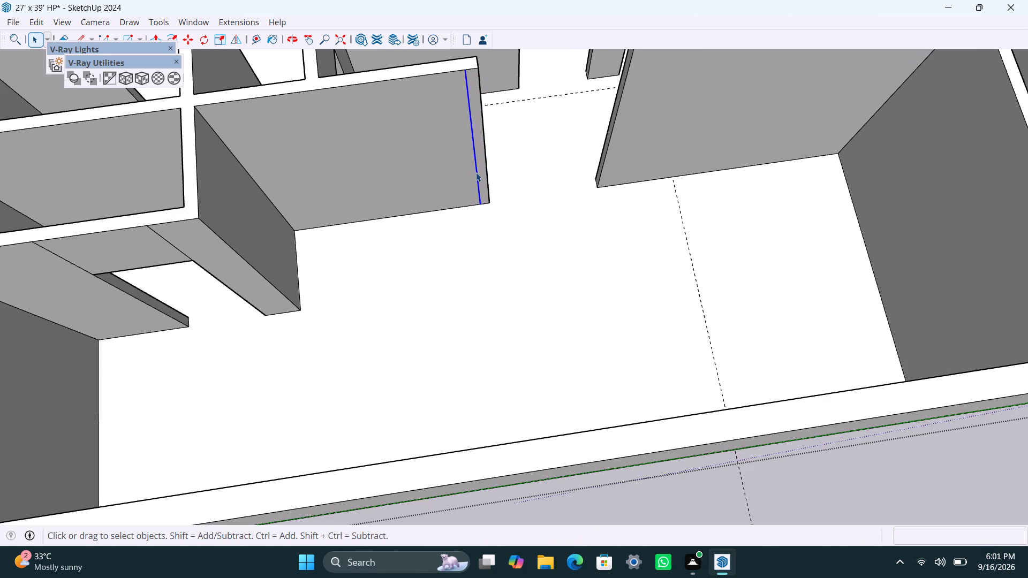
{"action": "left_click", "coordinate": [478, 150]}
{"action": "key", "text": "p"}
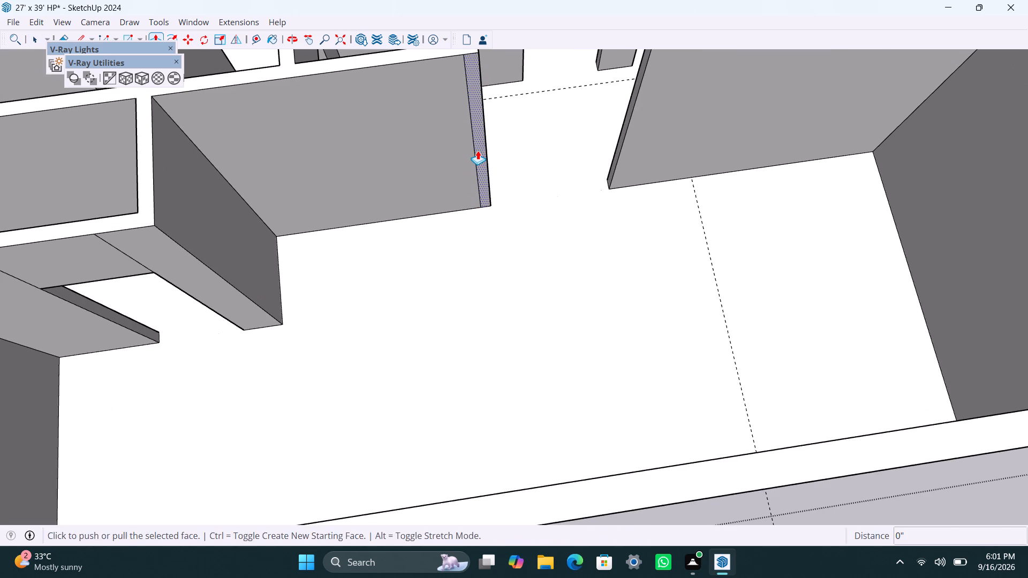
{"action": "left_click_drag", "start_coordinate": [478, 150], "coordinate": [488, 215]}
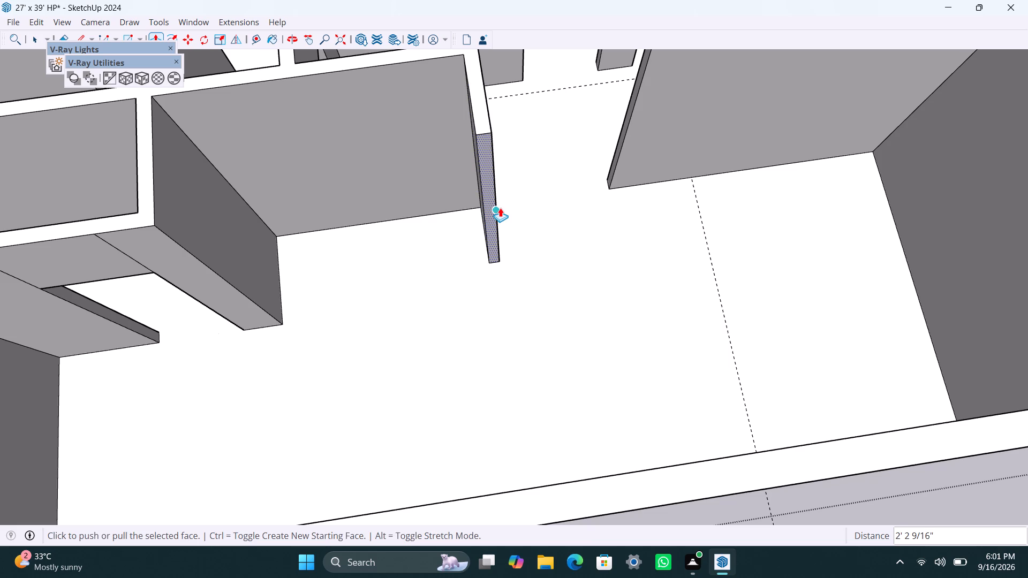
{"action": "type", "text": "2'"}
{"action": "key", "text": "Return"}
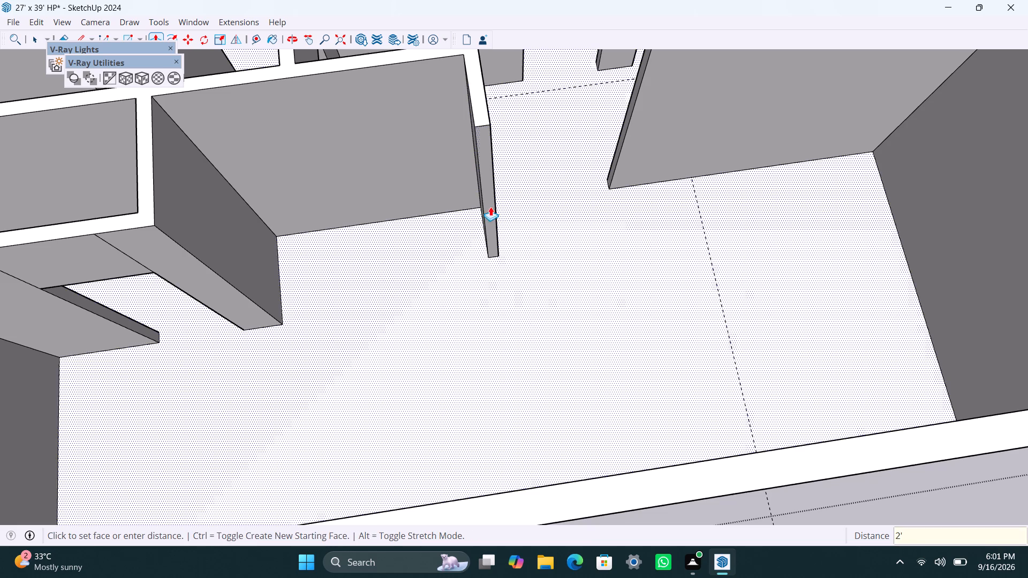
{"action": "key", "text": "space"}
Copy the vertical end edge of the longer hall partition 4.5" inward along its face on the large hall side.
{"action": "scroll", "coordinate": [606, 252], "scroll_direction": "down", "scroll_amount": 3}
{"action": "middle_click_drag", "start_coordinate": [601, 263], "coordinate": [544, 250]}
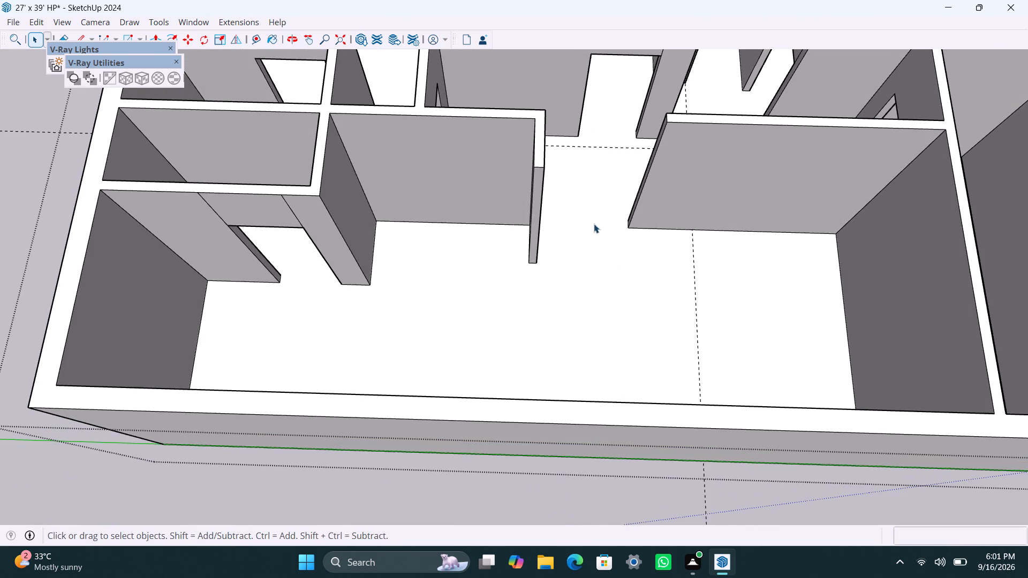
{"action": "scroll", "coordinate": [623, 215], "scroll_direction": "up", "scroll_amount": 2}
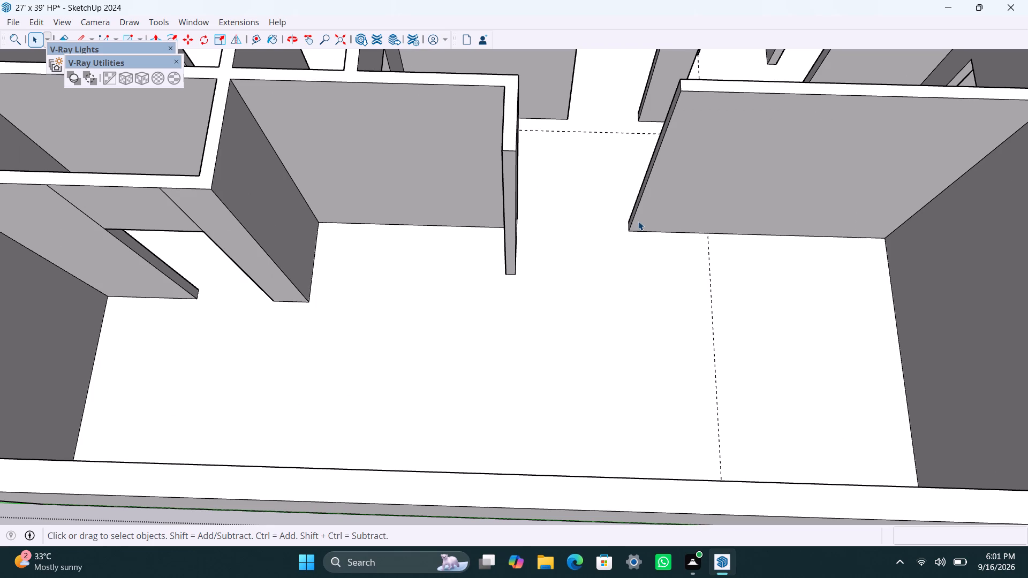
{"action": "scroll", "coordinate": [637, 223], "scroll_direction": "up", "scroll_amount": 1}
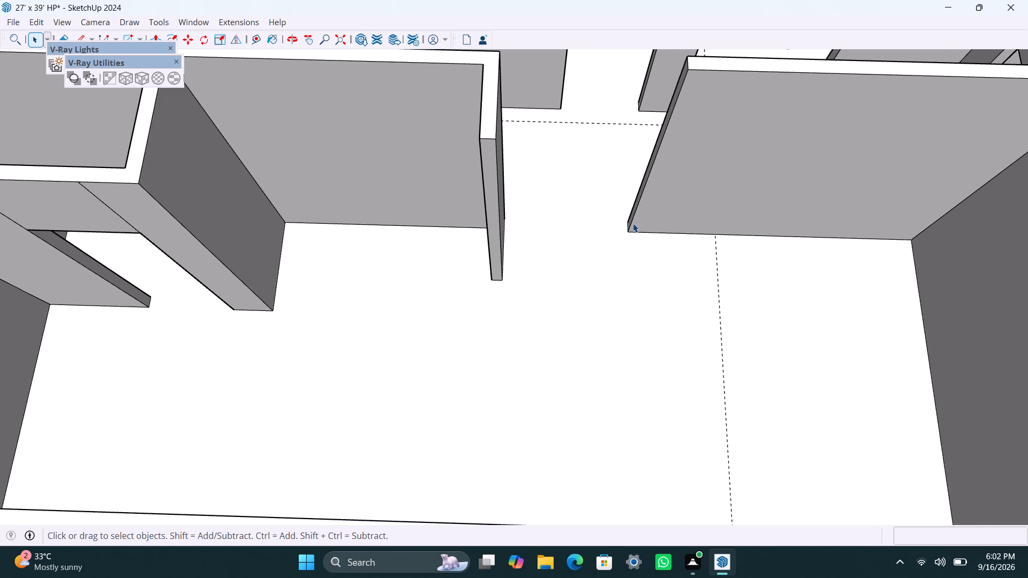
{"action": "scroll", "coordinate": [633, 223], "scroll_direction": "up", "scroll_amount": 1}
{"action": "left_click", "coordinate": [633, 223]}
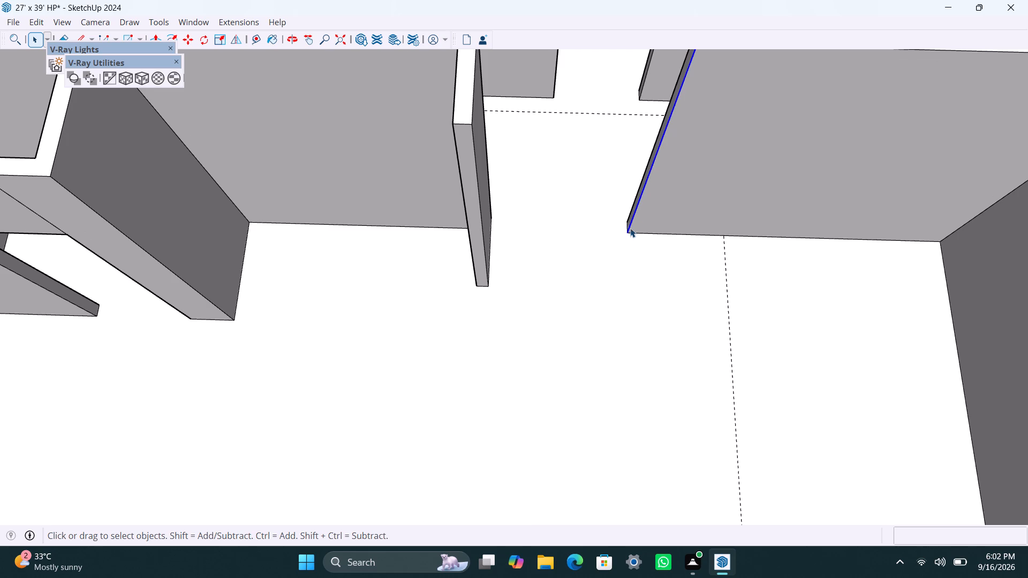
{"action": "scroll", "coordinate": [631, 222], "scroll_direction": "up", "scroll_amount": 2}
{"action": "middle_click_drag", "start_coordinate": [598, 258], "coordinate": [639, 294]}
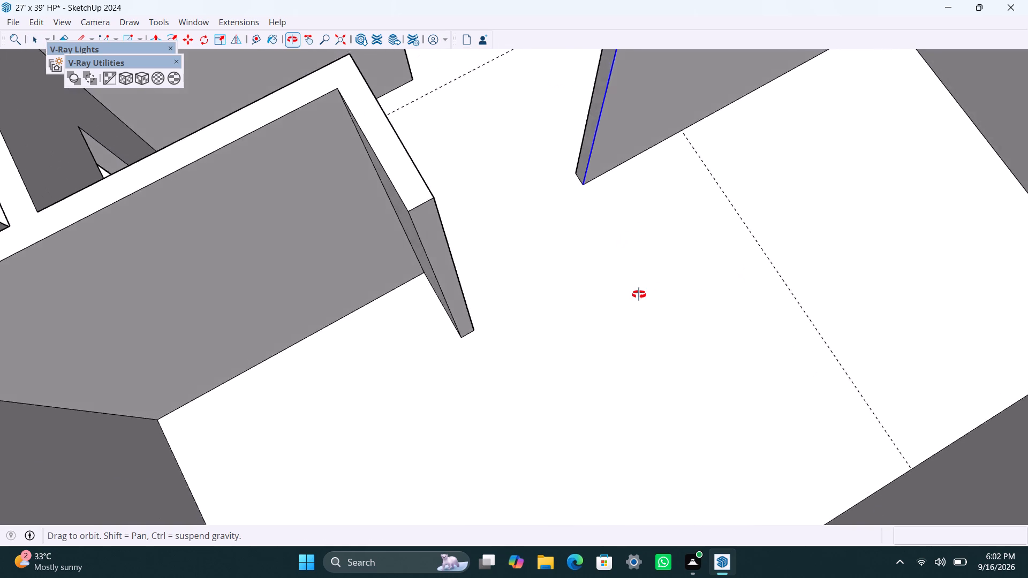
{"action": "middle_click_drag", "start_coordinate": [639, 294], "coordinate": [595, 295]}
{"action": "key", "text": "m"}
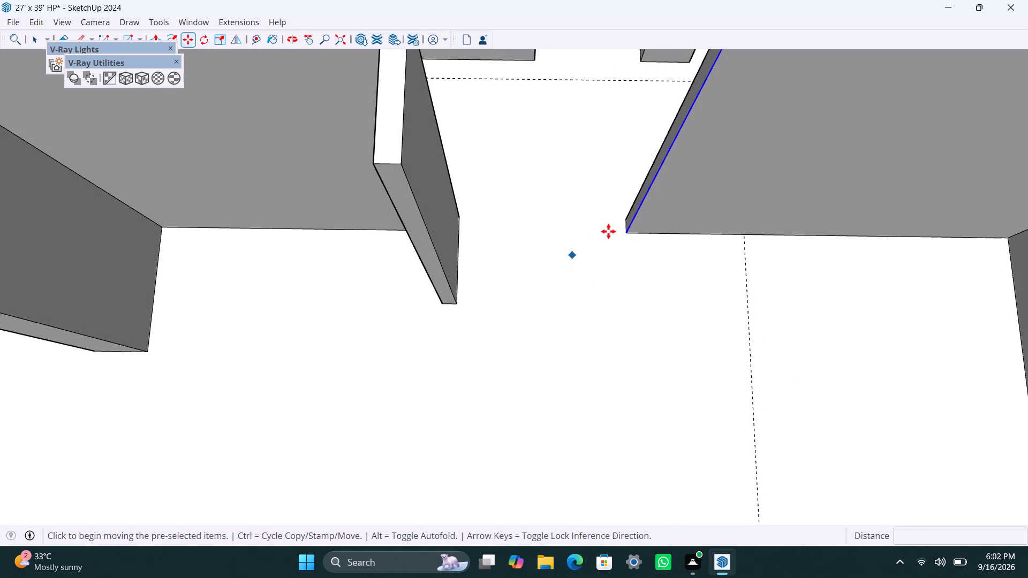
{"action": "left_click", "coordinate": [626, 231], "text": "ctrl"}
{"action": "type", "text": "4.5\""}
{"action": "key", "text": "Return"}
{"action": "key", "text": "space"}
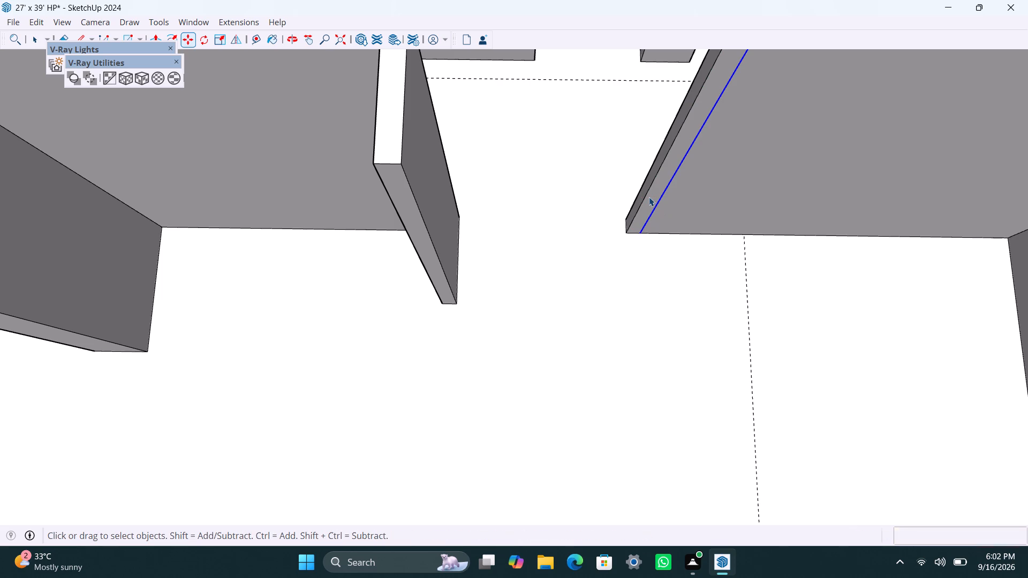
Push/Pull the 4.5" strip at the longer partition's end 2' into the large hall to form a matching return wall.
{"action": "scroll", "coordinate": [649, 197], "scroll_direction": "up", "scroll_amount": 2}
{"action": "left_click", "coordinate": [656, 188]}
{"action": "key", "text": "p"}
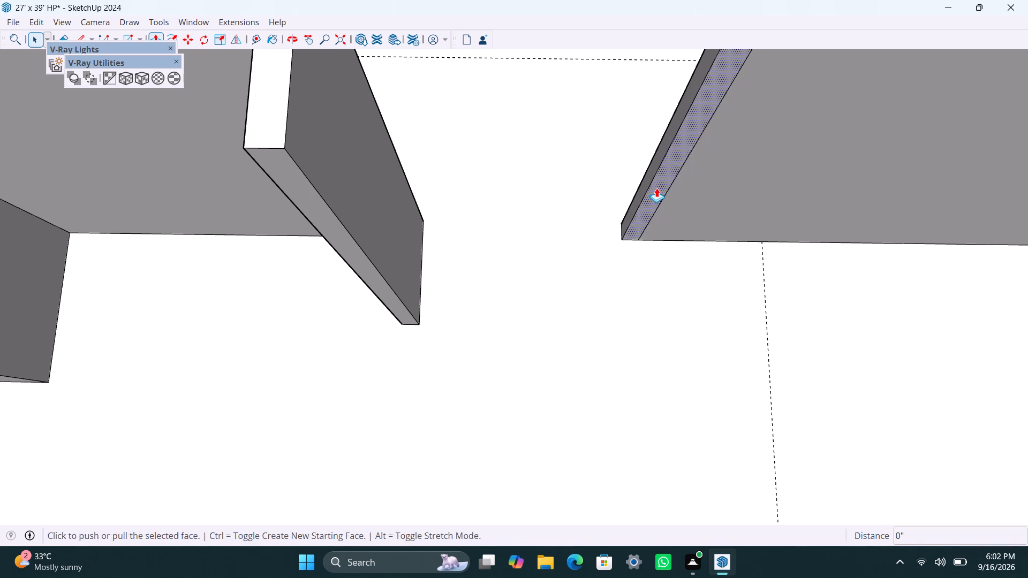
{"action": "left_click_drag", "start_coordinate": [656, 188], "coordinate": [607, 306]}
{"action": "type", "text": "2'"}
{"action": "key", "text": "Return"}
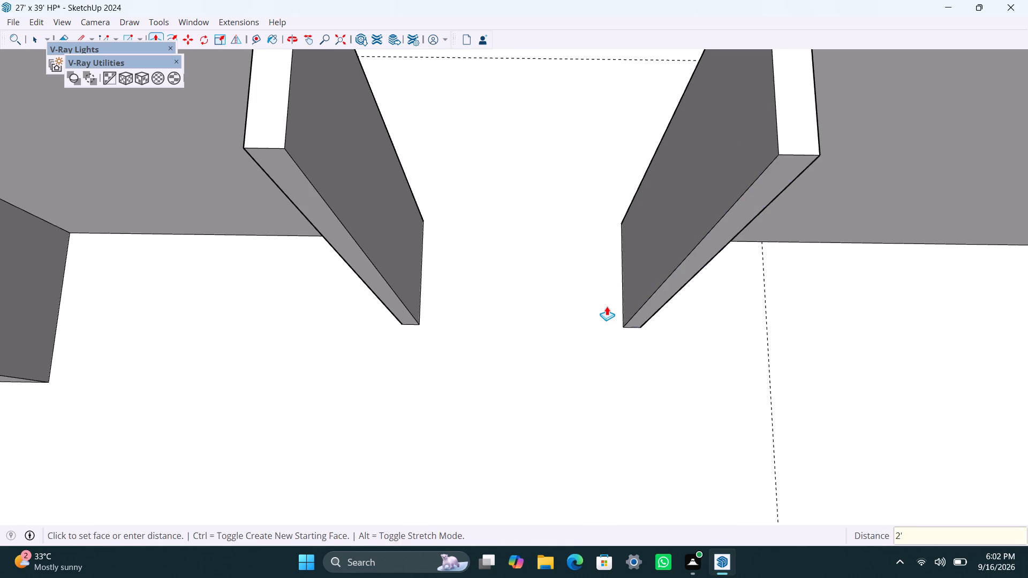
{"action": "key", "text": "space"}
Save the house model.
{"action": "scroll", "coordinate": [572, 338], "scroll_direction": "down", "scroll_amount": 11}
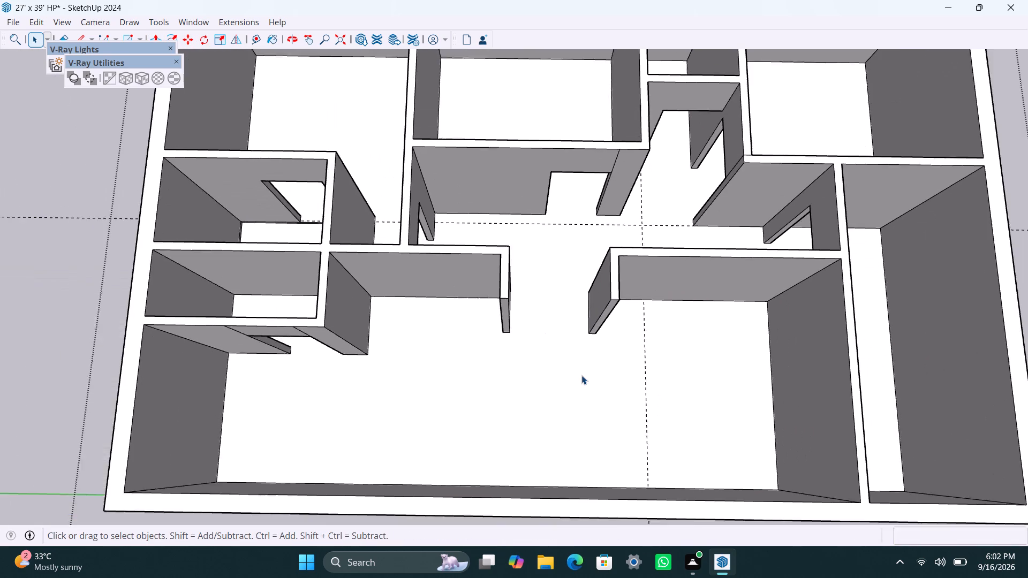
{"action": "middle_click_drag", "start_coordinate": [568, 356], "coordinate": [561, 313], "text": "shift"}
{"action": "scroll", "coordinate": [539, 328], "scroll_direction": "down", "scroll_amount": 2}
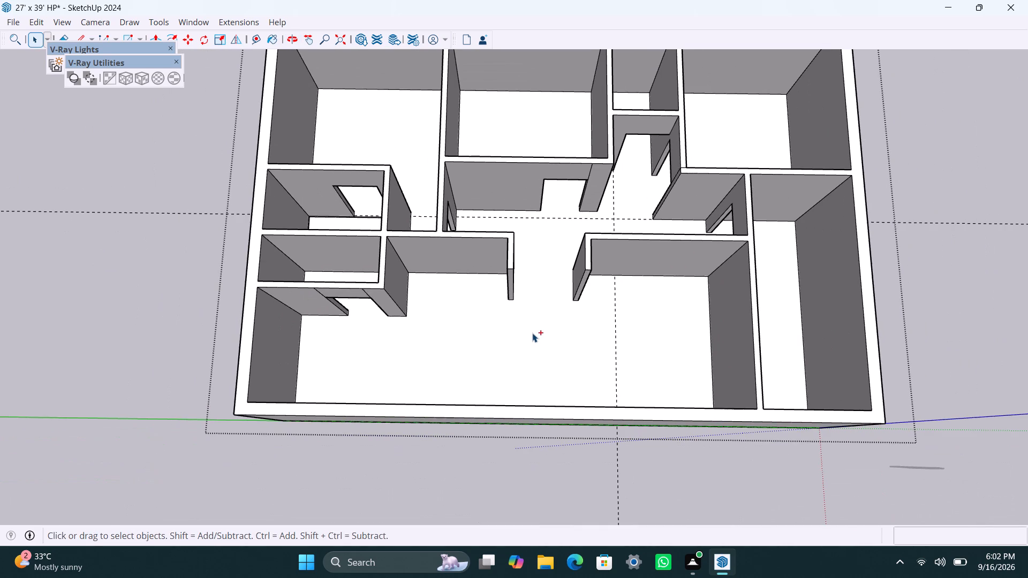
{"action": "key", "text": "ctrl+s"}
{"action": "key", "text": "space"}
Leave the house group's editing mode and run the FixIt 101 clean-up on the whole group.
{"action": "scroll", "coordinate": [956, 333], "scroll_direction": "down", "scroll_amount": 2}
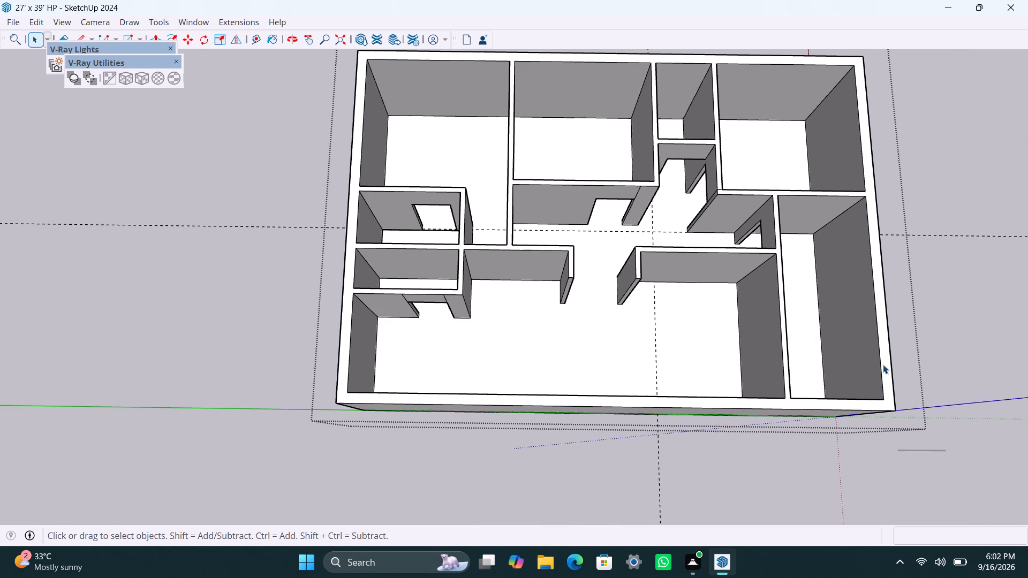
{"action": "middle_click_drag", "start_coordinate": [861, 380], "coordinate": [263, 319]}
{"action": "scroll", "coordinate": [527, 355], "scroll_direction": "down", "scroll_amount": 5}
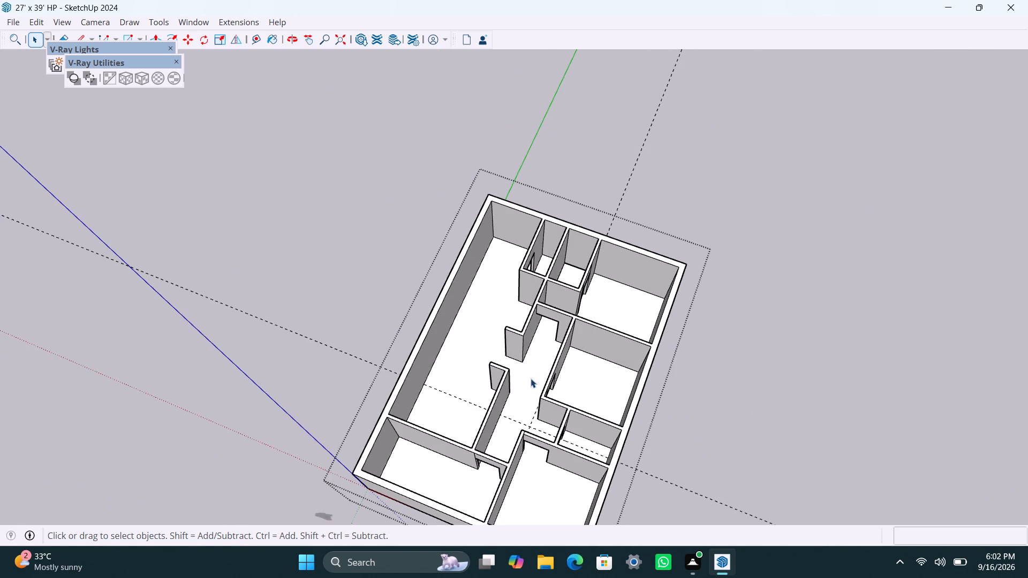
{"action": "middle_click_drag", "start_coordinate": [540, 382], "coordinate": [616, 355]}
{"action": "scroll", "coordinate": [526, 258], "scroll_direction": "up", "scroll_amount": 2}
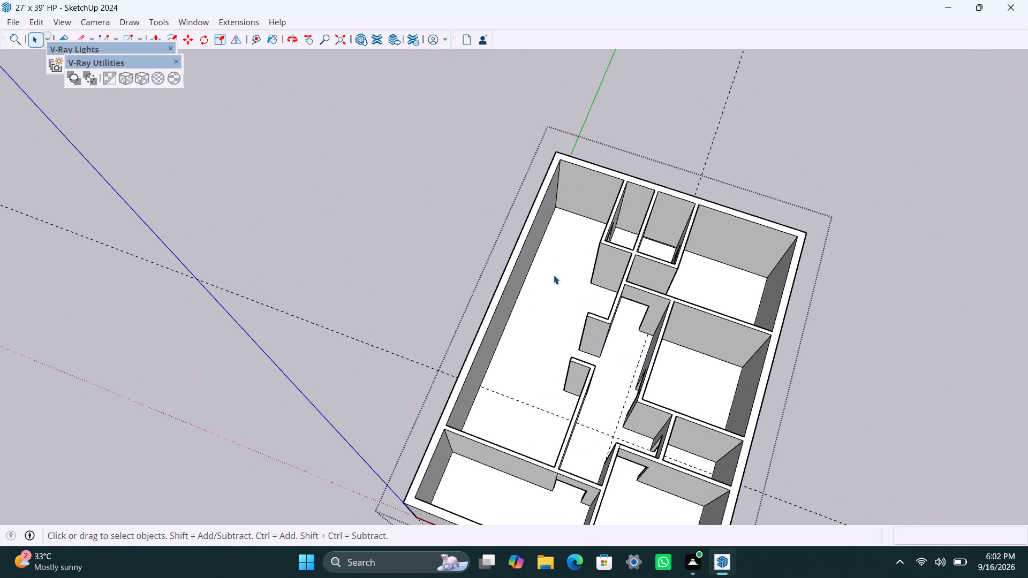
{"action": "scroll", "coordinate": [557, 300], "scroll_direction": "down", "scroll_amount": 2}
{"action": "middle_click_drag", "start_coordinate": [580, 368], "coordinate": [633, 371]}
{"action": "left_click", "coordinate": [817, 361]}
{"action": "left_click", "coordinate": [600, 385]}
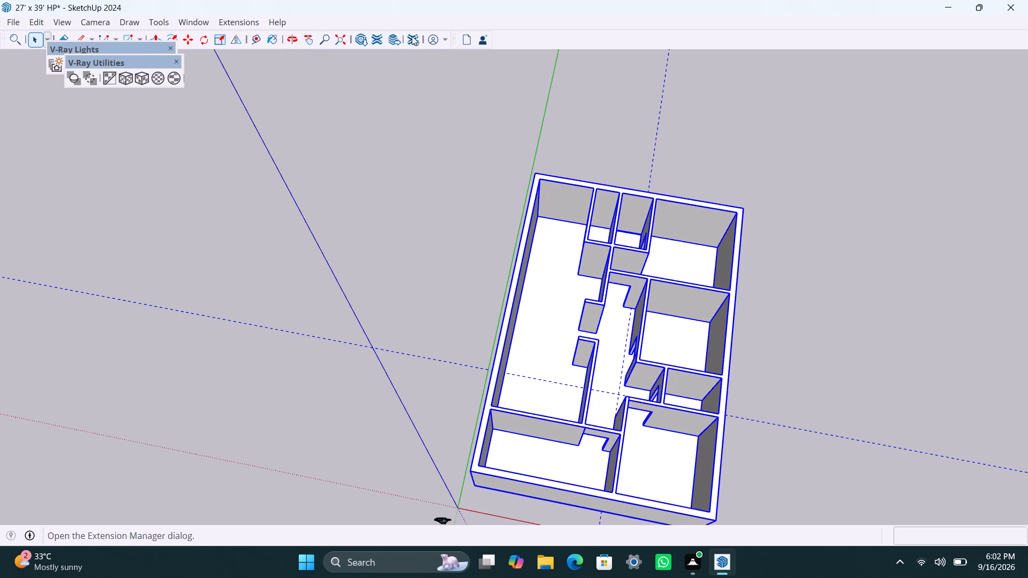
{"action": "right_click", "coordinate": [607, 61]}
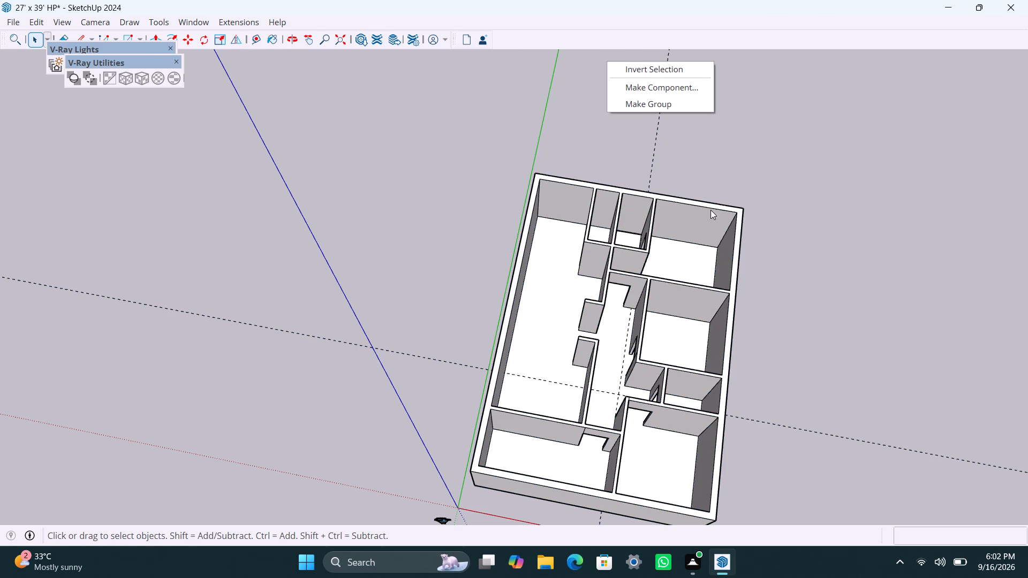
{"action": "left_click", "coordinate": [710, 211]}
{"action": "right_click", "coordinate": [710, 211]}
{"action": "left_click", "coordinate": [757, 527]}
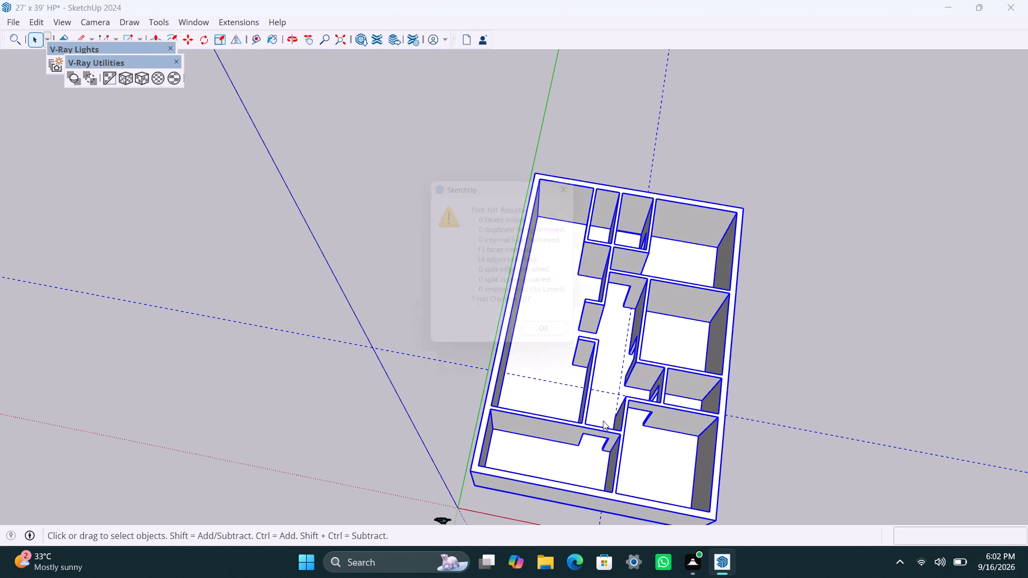
{"action": "left_click", "coordinate": [554, 334]}
Run the FixIt 101 clean-up on the house group a second time and deselect it.
{"action": "right_click", "coordinate": [625, 293]}
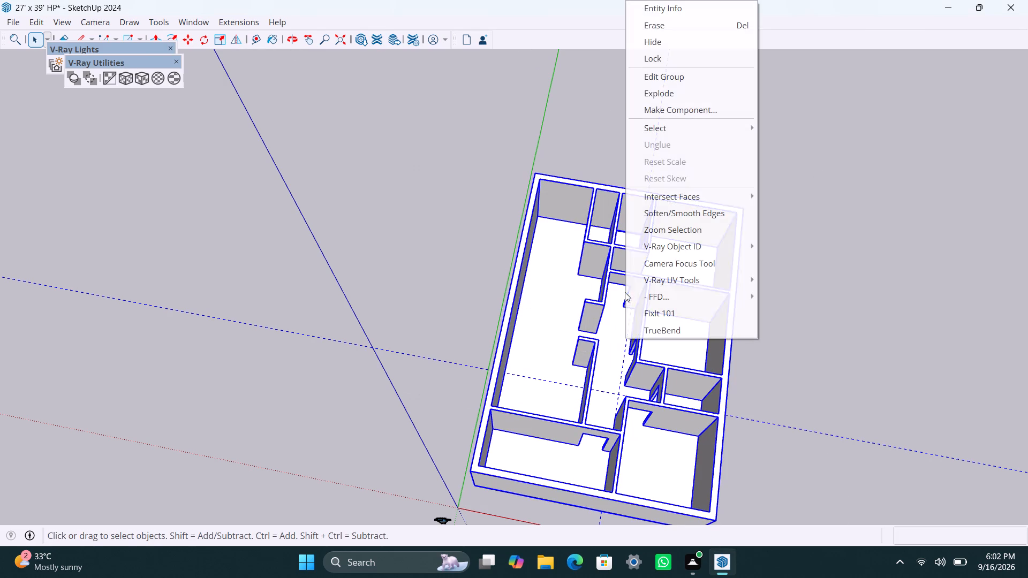
{"action": "left_click", "coordinate": [648, 315]}
{"action": "left_click", "coordinate": [569, 342]}
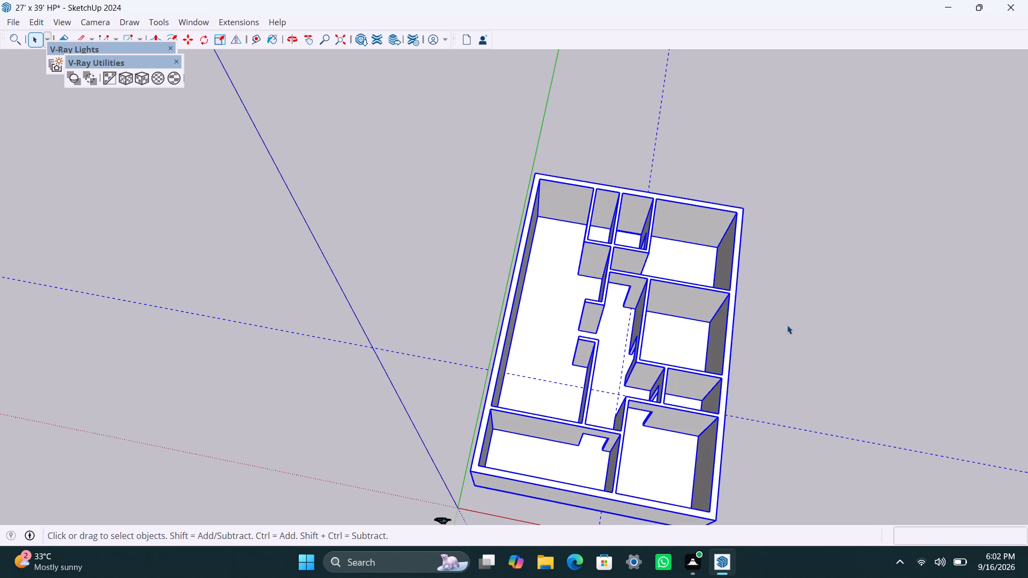
{"action": "left_click", "coordinate": [787, 325]}
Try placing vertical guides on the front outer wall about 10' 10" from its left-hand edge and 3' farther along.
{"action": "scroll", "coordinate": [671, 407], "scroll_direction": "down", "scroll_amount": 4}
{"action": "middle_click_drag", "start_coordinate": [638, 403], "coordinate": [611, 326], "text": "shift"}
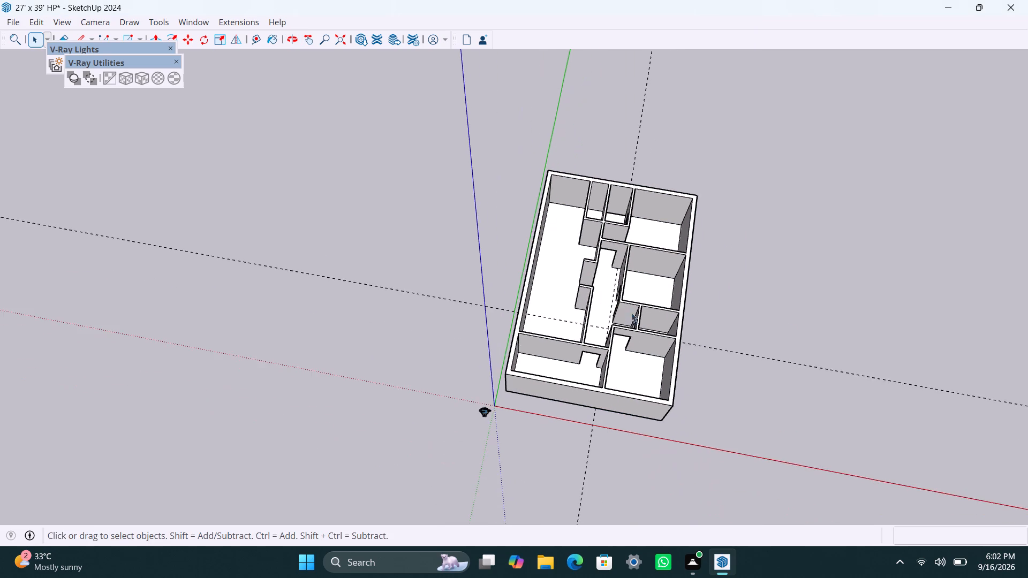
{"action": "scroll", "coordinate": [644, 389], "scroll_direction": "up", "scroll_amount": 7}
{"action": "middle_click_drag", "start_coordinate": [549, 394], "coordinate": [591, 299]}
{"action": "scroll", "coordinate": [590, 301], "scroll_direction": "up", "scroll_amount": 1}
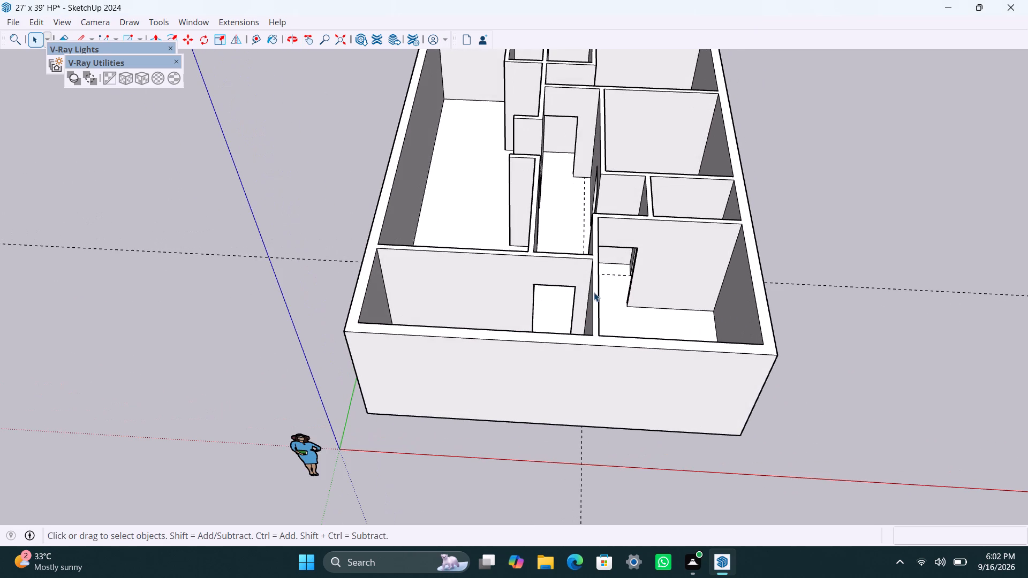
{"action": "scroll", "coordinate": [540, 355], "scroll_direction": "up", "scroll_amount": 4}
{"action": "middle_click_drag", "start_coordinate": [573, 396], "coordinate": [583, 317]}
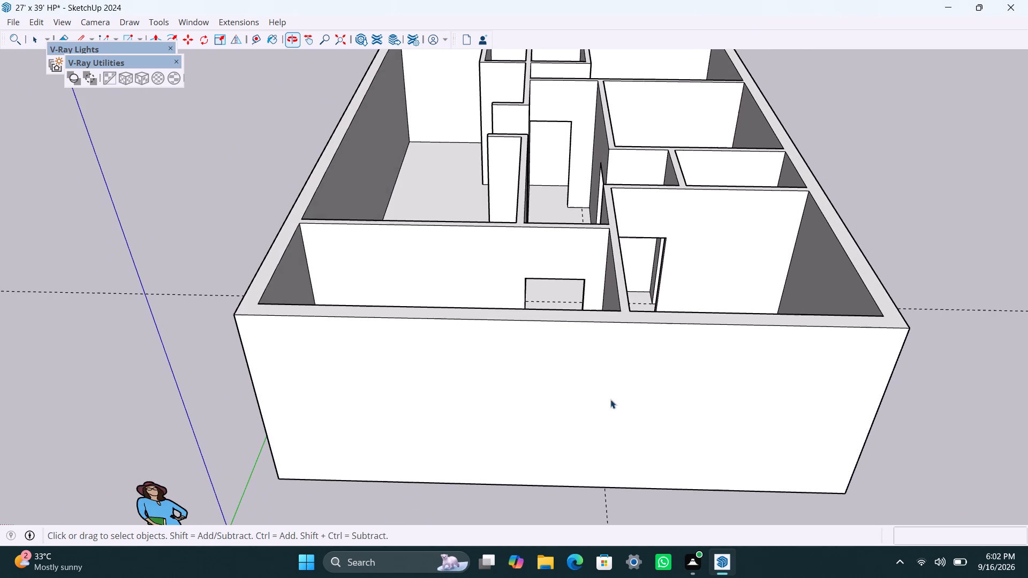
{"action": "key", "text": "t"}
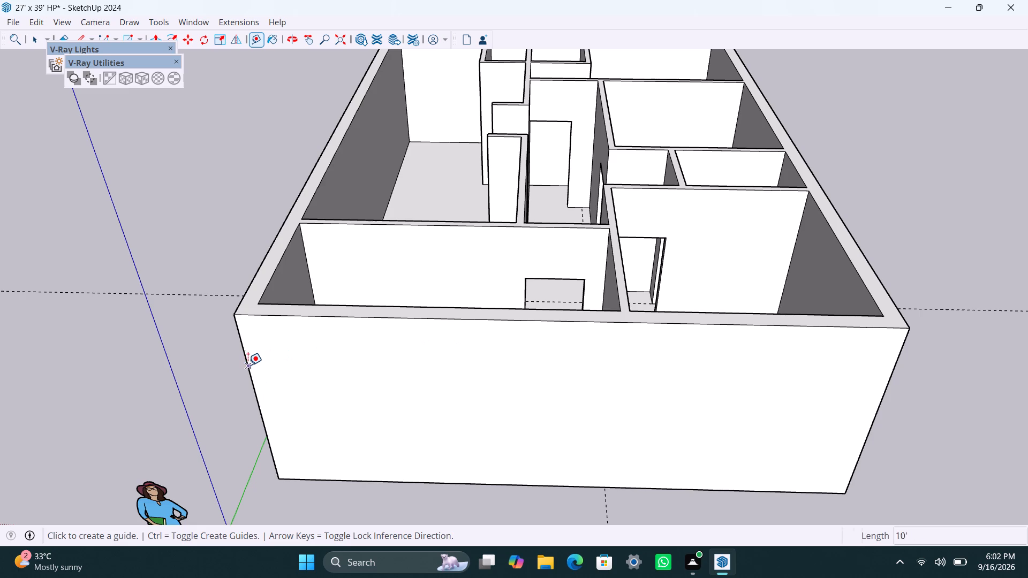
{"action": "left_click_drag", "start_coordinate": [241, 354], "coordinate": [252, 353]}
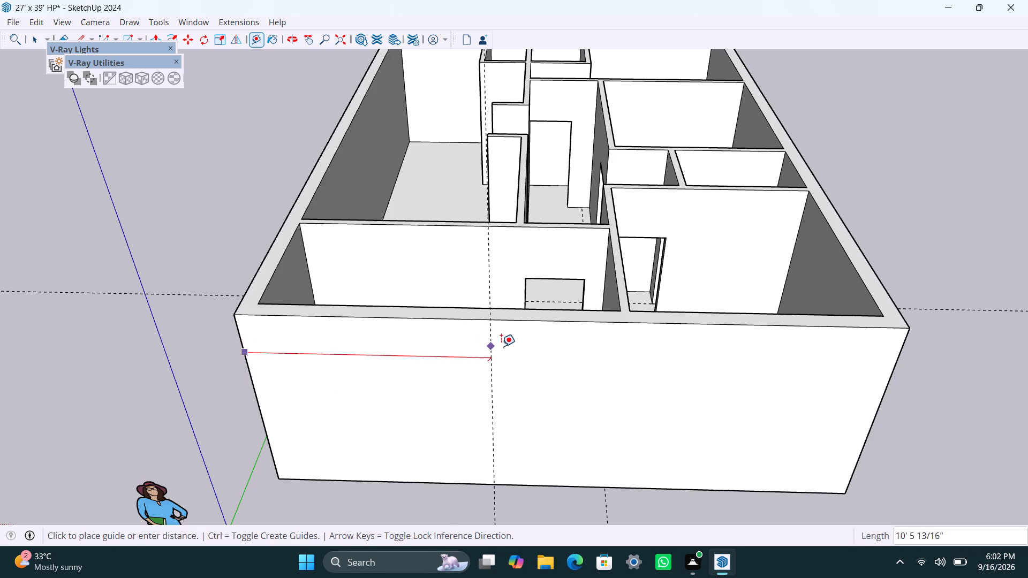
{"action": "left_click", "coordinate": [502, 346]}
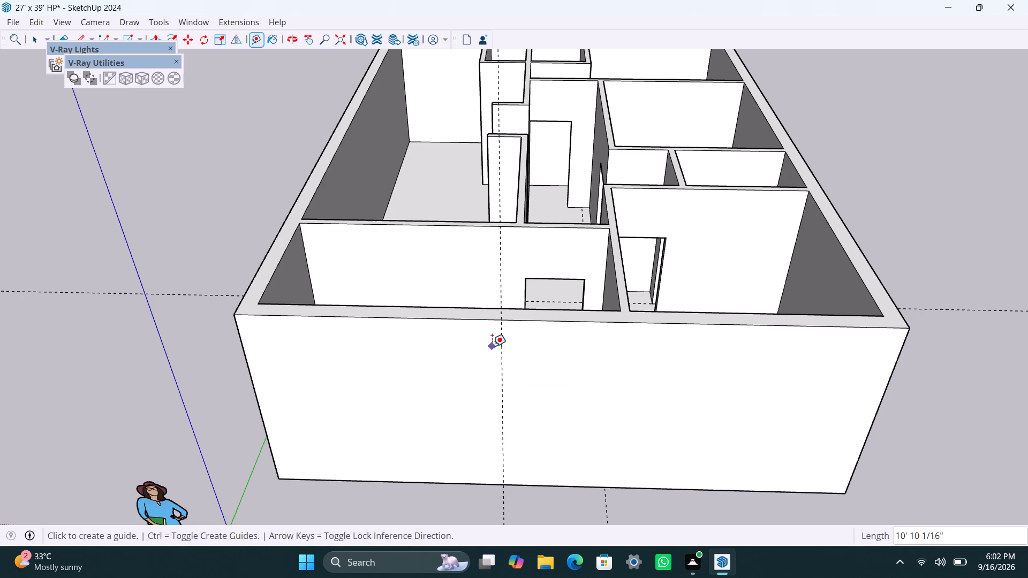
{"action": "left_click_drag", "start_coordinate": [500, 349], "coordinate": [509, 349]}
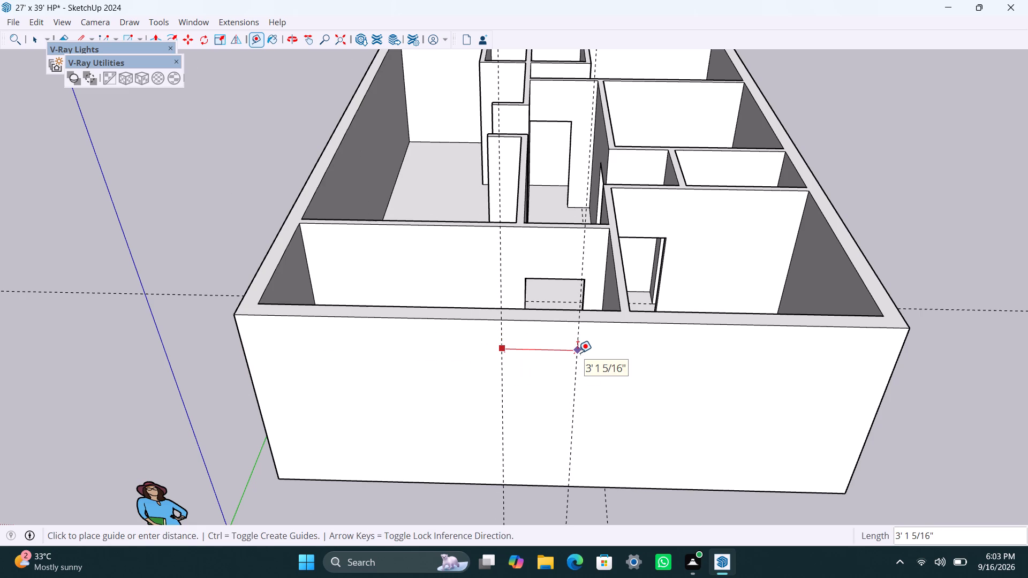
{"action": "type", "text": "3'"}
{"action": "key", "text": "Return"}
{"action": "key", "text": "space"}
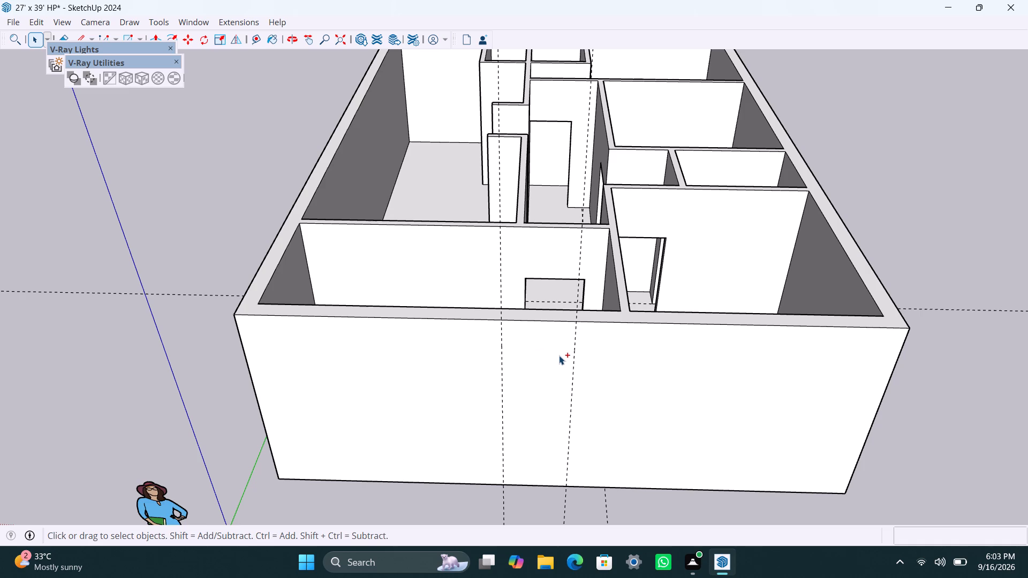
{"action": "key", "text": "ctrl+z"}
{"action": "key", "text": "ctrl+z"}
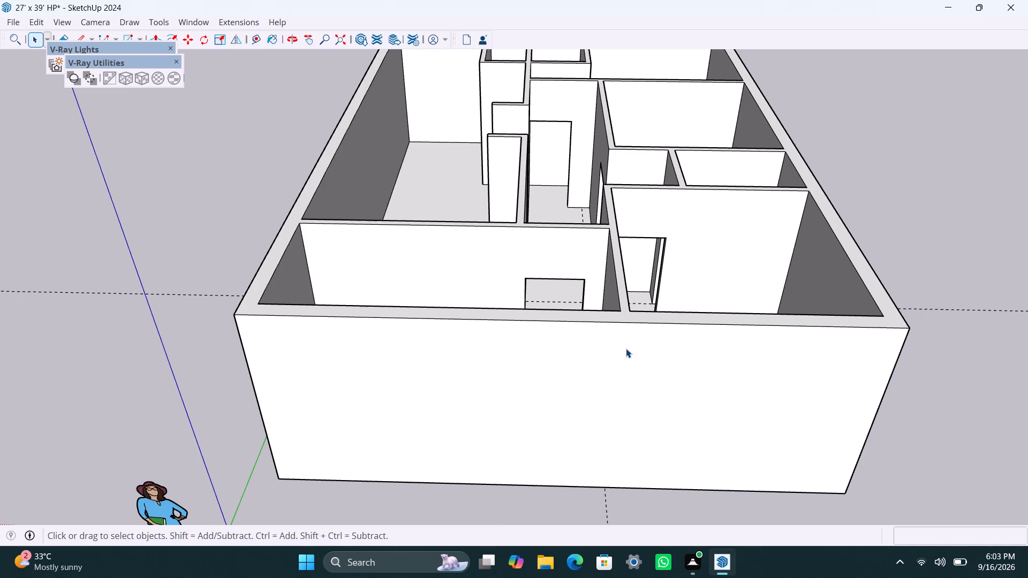
Place vertical guides on the front wall about 11' 5" from its right-hand edge, 1' farther along, and another 3' beyond that.
{"action": "key", "text": "t"}
{"action": "key", "text": "space"}
{"action": "left_click", "coordinate": [887, 382]}
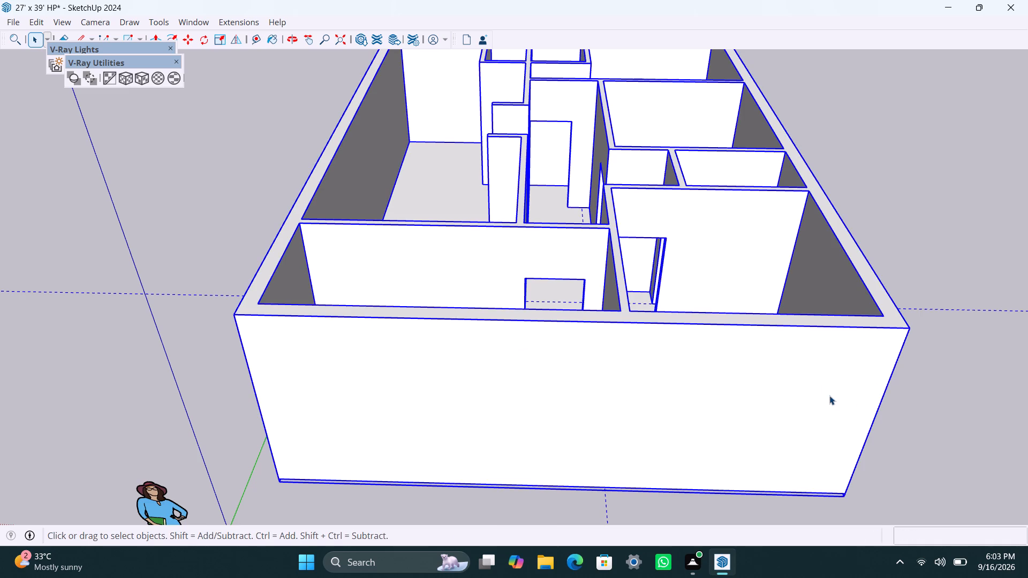
{"action": "key", "text": "t"}
{"action": "left_click_drag", "start_coordinate": [882, 392], "coordinate": [858, 393]}
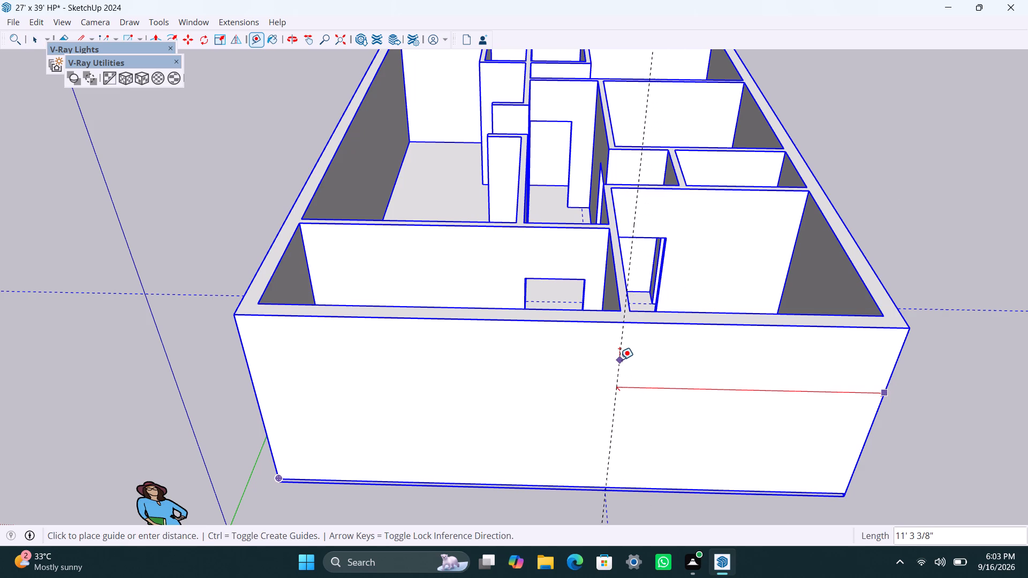
{"action": "left_click", "coordinate": [618, 356]}
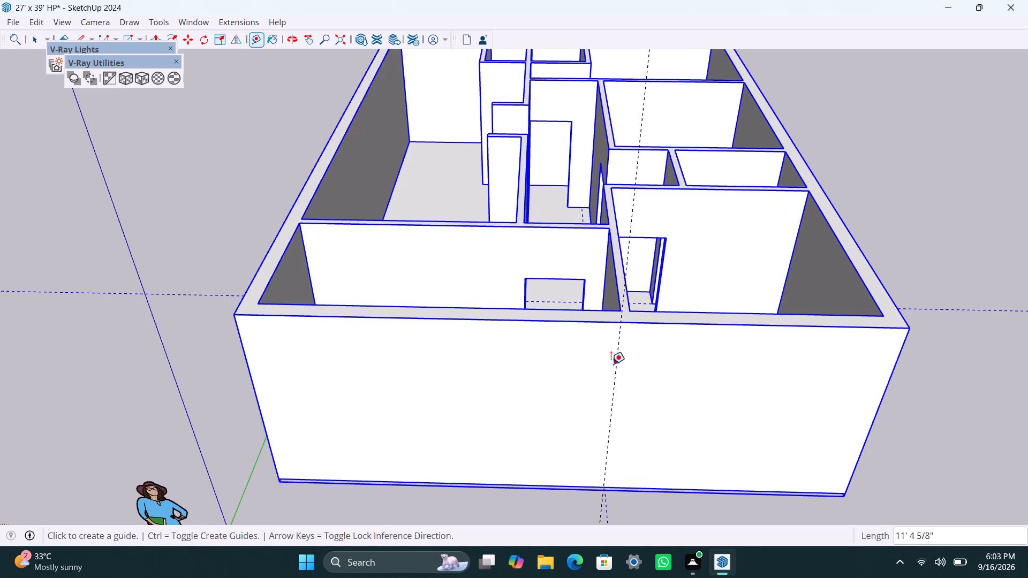
{"action": "left_click_drag", "start_coordinate": [614, 364], "coordinate": [609, 364]}
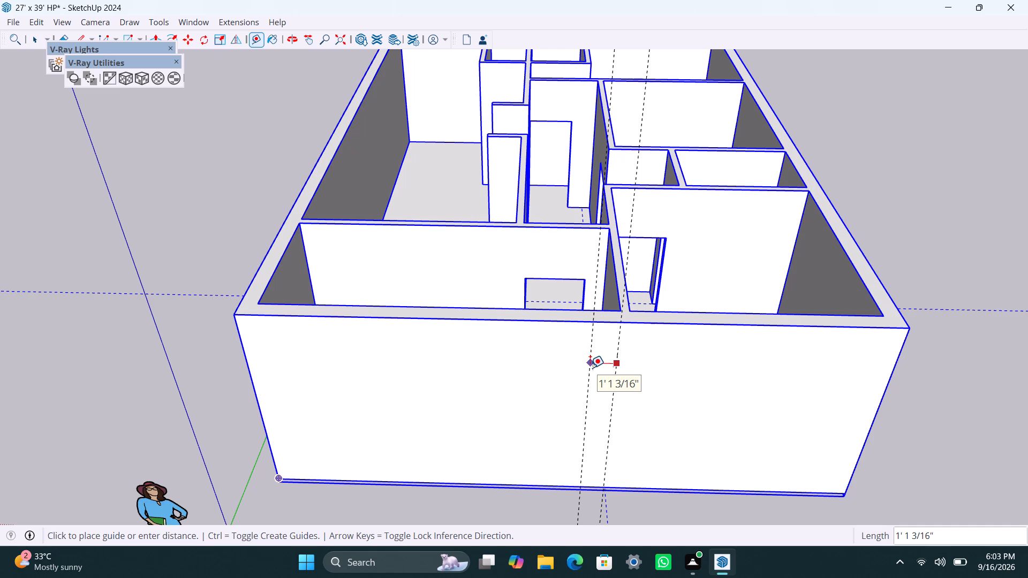
{"action": "type", "text": "1'"}
{"action": "key", "text": "Return"}
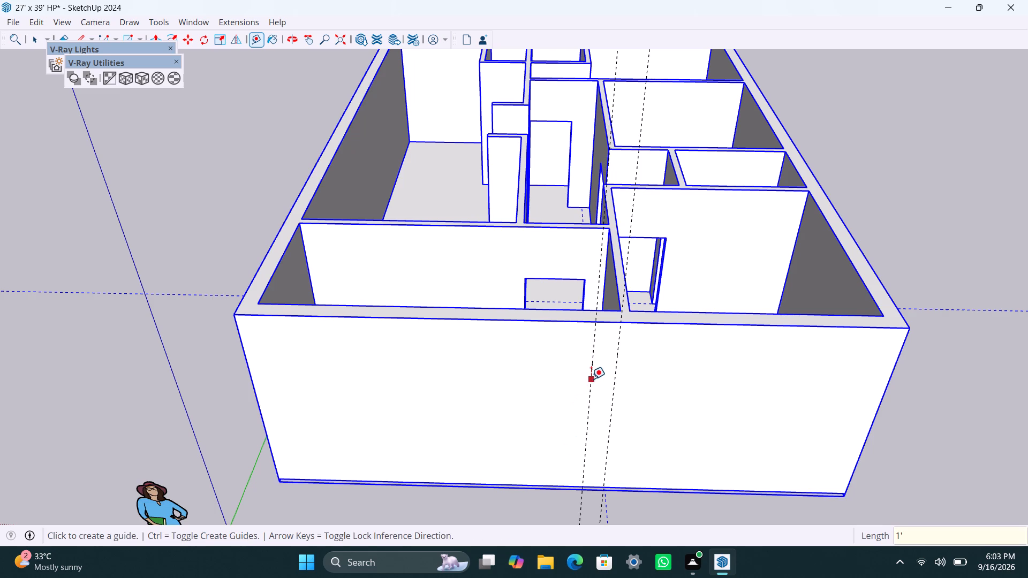
{"action": "left_click", "coordinate": [591, 379]}
{"action": "type", "text": "3'"}
{"action": "key", "text": "Return"}
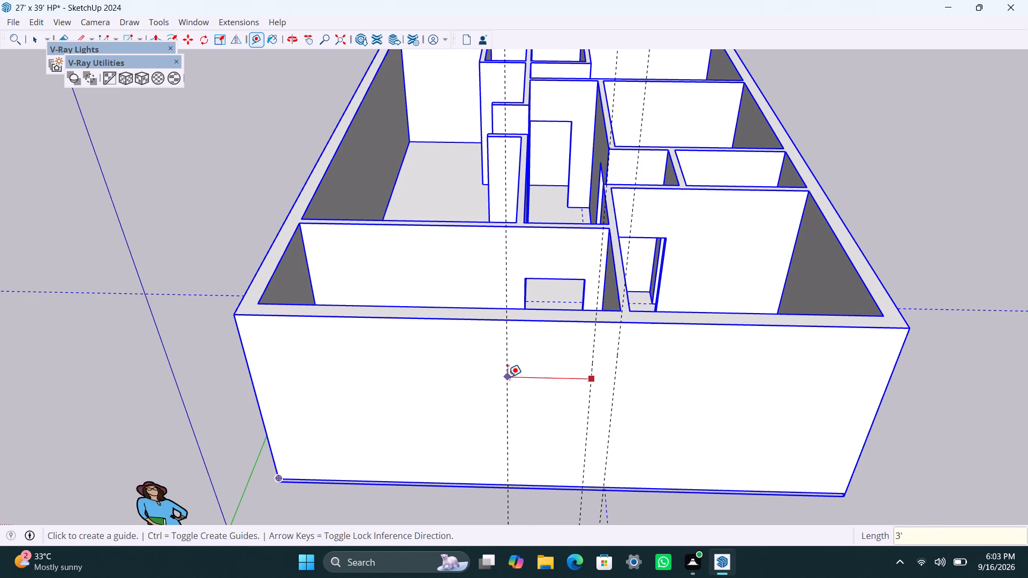
{"action": "key", "text": "space"}
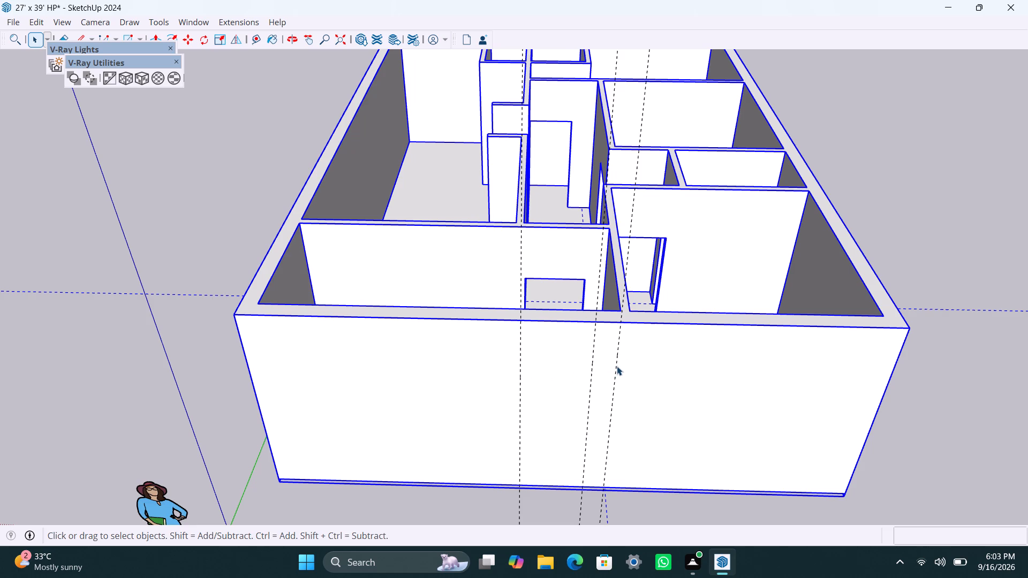
Delete the first vertical reference guide, the one nearest the front wall's right-hand edge.
{"action": "left_click", "coordinate": [617, 366]}
{"action": "key", "text": "Delete"}
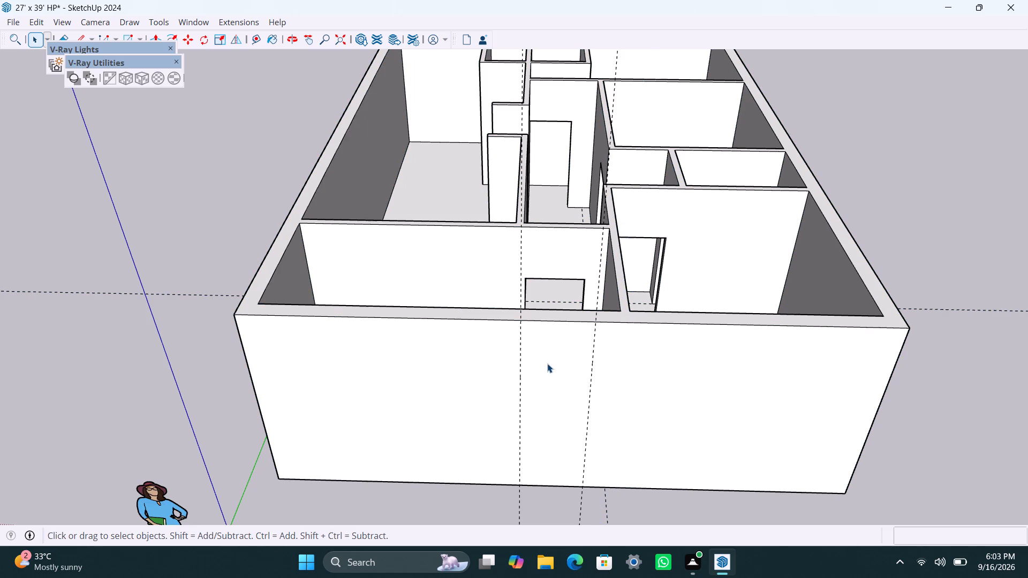
Open the house group for editing and place a horizontal guide 3' below the front wall's top edge.
{"action": "triple_click", "coordinate": [544, 363]}
{"action": "scroll", "coordinate": [543, 360], "scroll_direction": "up", "scroll_amount": 2}
{"action": "left_click_drag", "start_coordinate": [536, 369], "coordinate": [526, 369]}
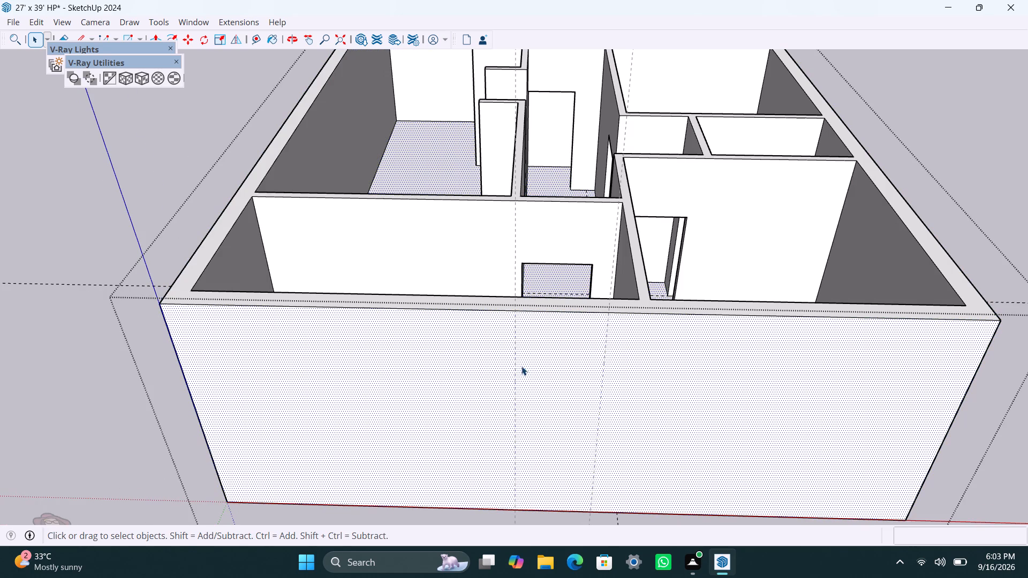
{"action": "key", "text": "t"}
{"action": "left_click", "coordinate": [548, 315]}
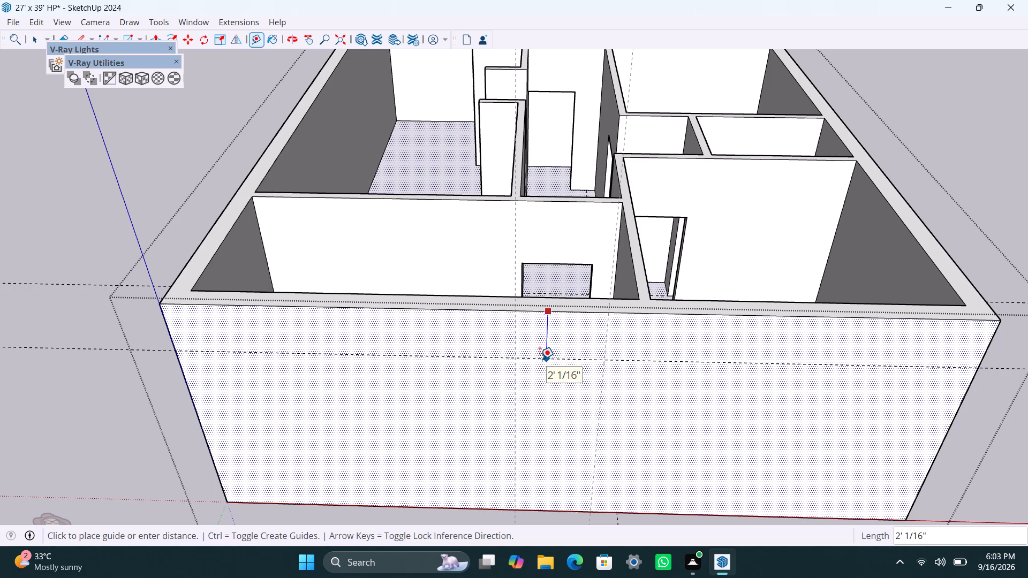
{"action": "type", "text": "3'"}
{"action": "key", "text": "Return"}
{"action": "key", "text": "space"}
Draw a 3'-wide door rectangle on the front wall between the vertical guides, from the horizontal guide down to the wall's base.
{"action": "key", "text": "r"}
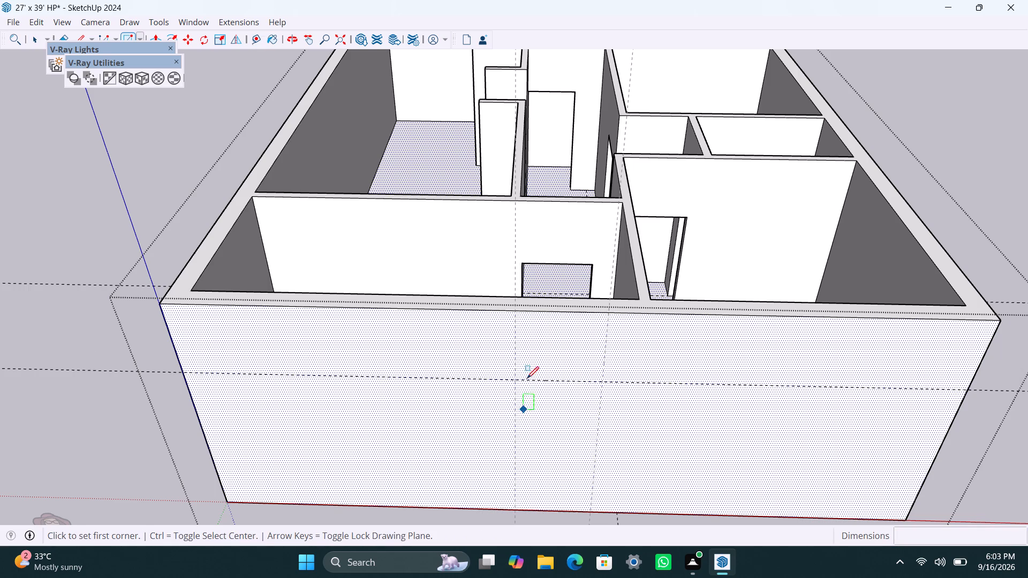
{"action": "left_click", "coordinate": [515, 381]}
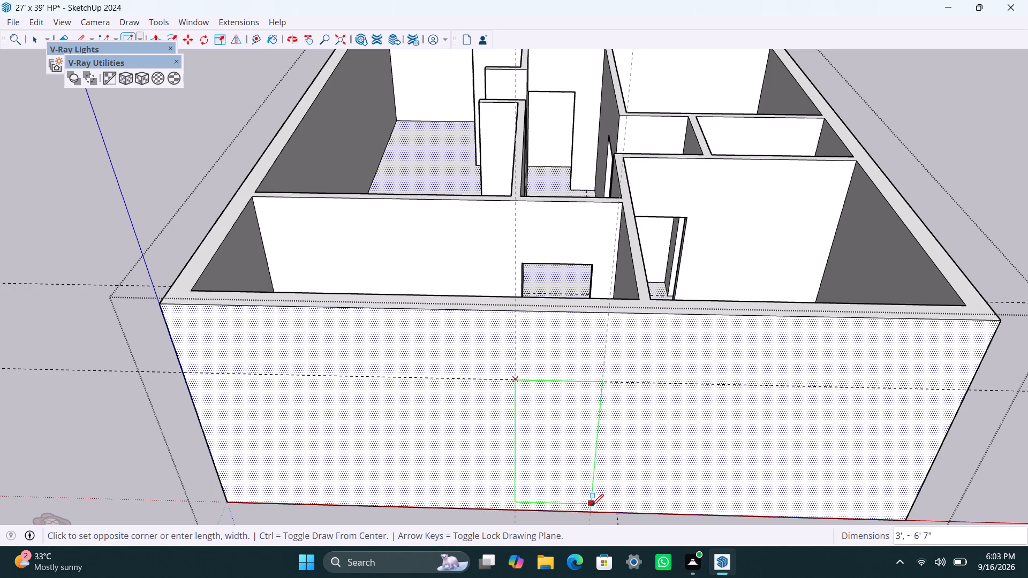
{"action": "left_click", "coordinate": [592, 511]}
{"action": "key", "text": "space"}
Push/Pull the door rectangle through the front wall to cut the main doorway, and leave the group's editing mode.
{"action": "left_click", "coordinate": [547, 457]}
{"action": "key", "text": "p"}
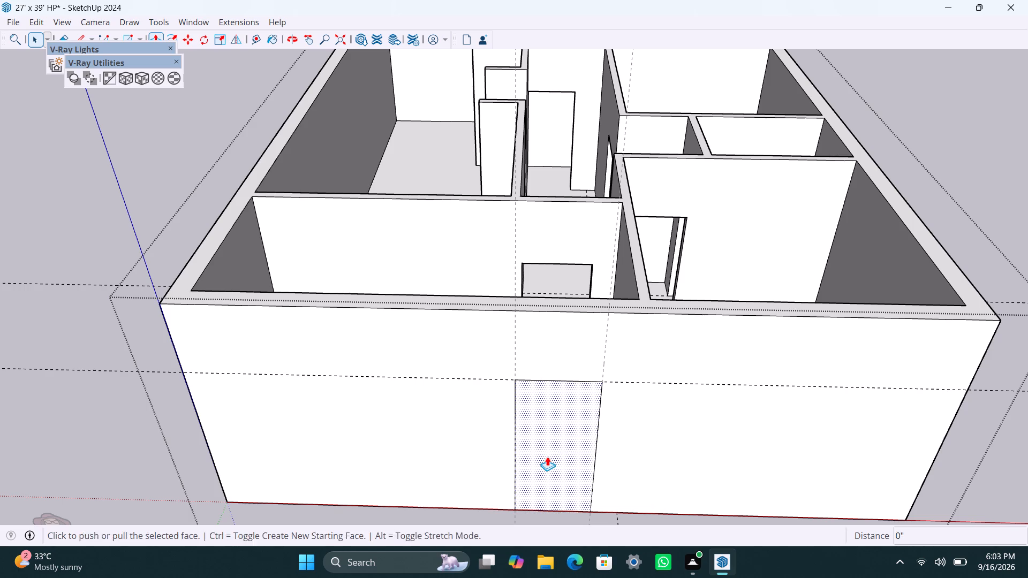
{"action": "left_click", "coordinate": [547, 457]}
{"action": "left_click", "coordinate": [534, 435]}
{"action": "key", "text": "space"}
{"action": "scroll", "coordinate": [521, 460], "scroll_direction": "down", "scroll_amount": 4}
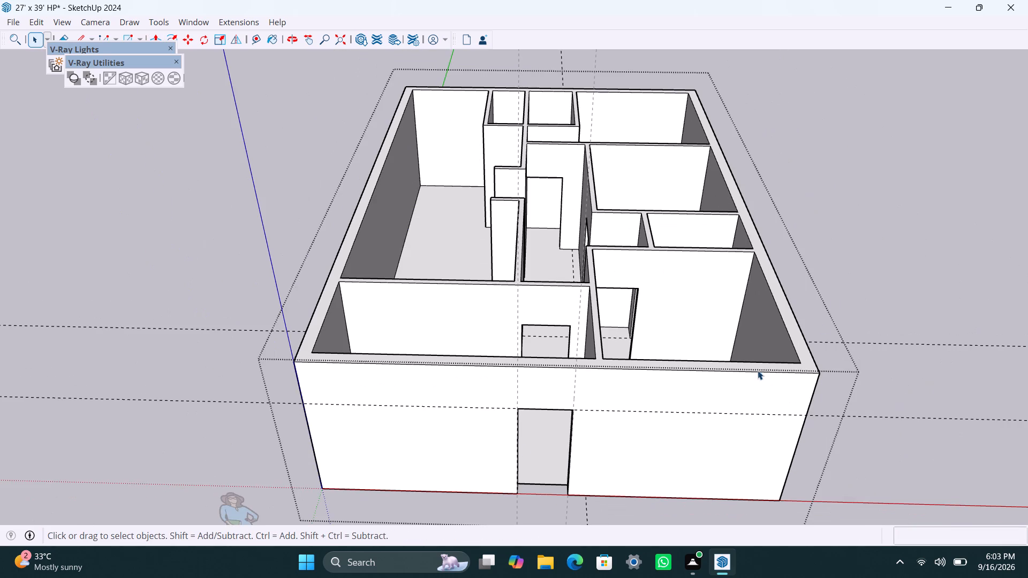
{"action": "left_click", "coordinate": [870, 240]}
Delete all guide lines in the model.
{"action": "scroll", "coordinate": [652, 420], "scroll_direction": "down", "scroll_amount": 3}
{"action": "scroll", "coordinate": [599, 435], "scroll_direction": "down", "scroll_amount": 2}
{"action": "middle_click_drag", "start_coordinate": [591, 436], "coordinate": [546, 410], "text": "shift"}
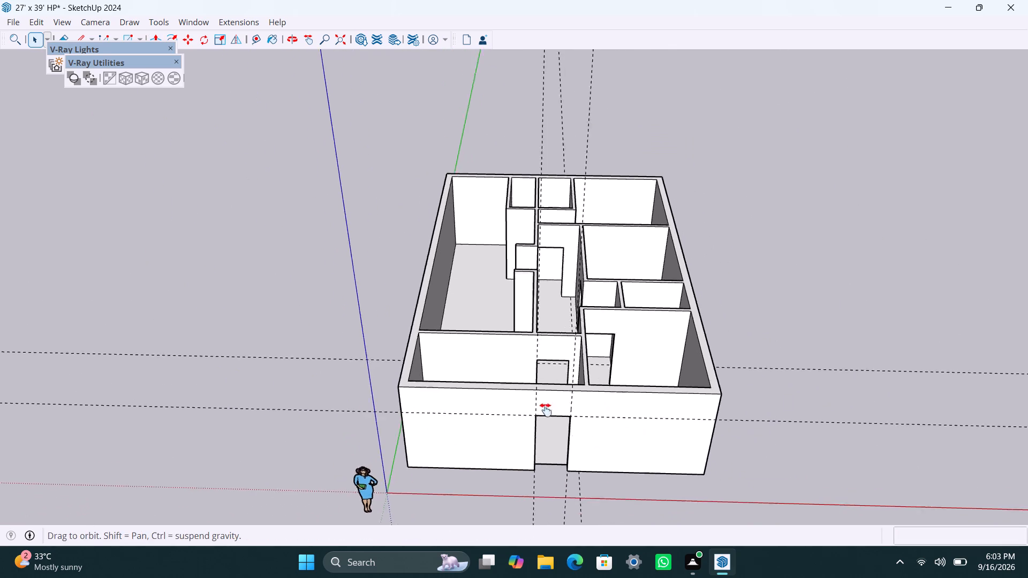
{"action": "middle_click_drag", "start_coordinate": [546, 410], "coordinate": [546, 402], "text": "shift"}
{"action": "left_click", "coordinate": [749, 330]}
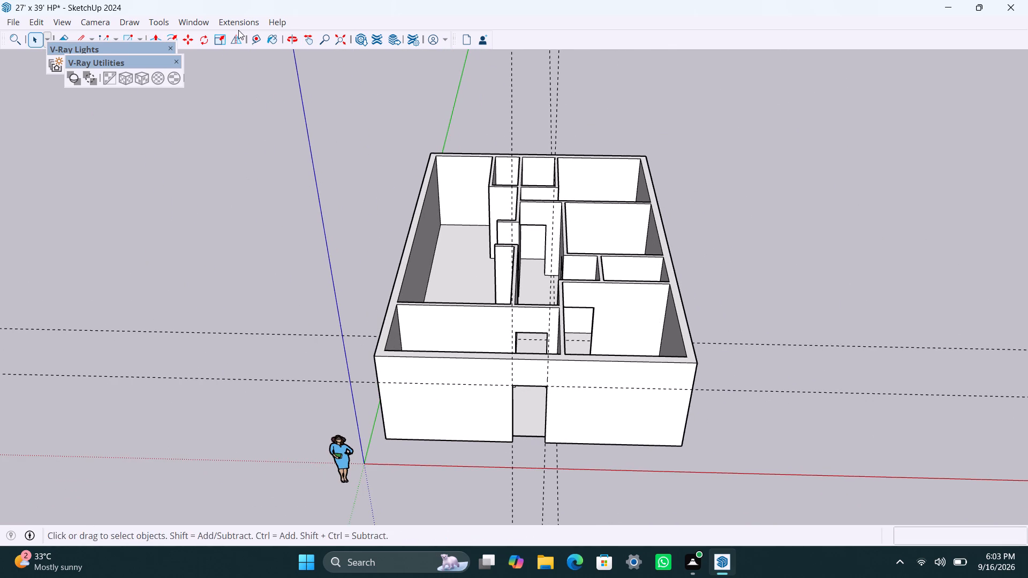
{"action": "left_click", "coordinate": [41, 18]}
{"action": "left_click", "coordinate": [101, 154]}
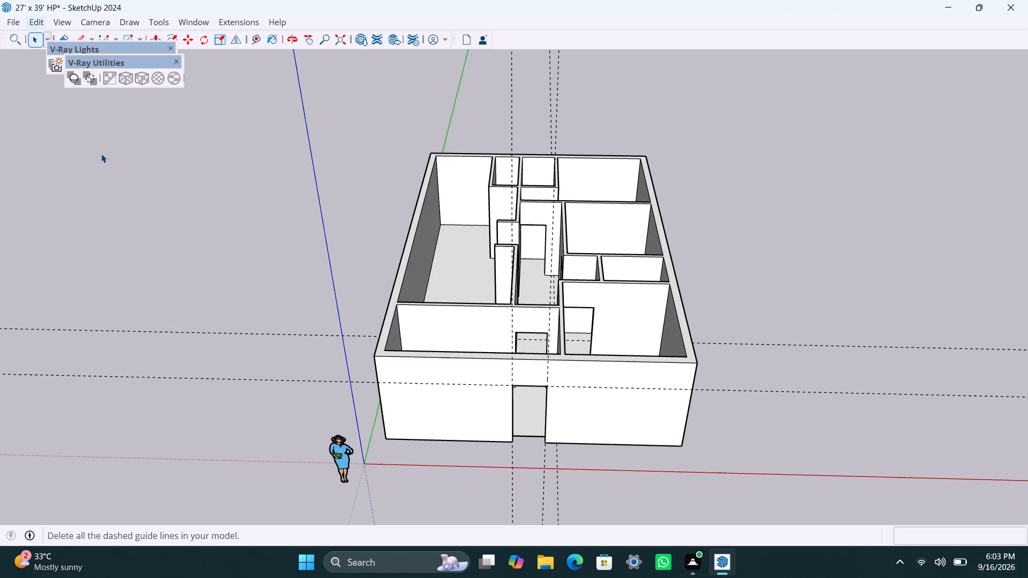
{"action": "left_click", "coordinate": [195, 183]}
Examine the new front doorway and the surrounding rooms from several angles.
{"action": "scroll", "coordinate": [511, 454], "scroll_direction": "down", "scroll_amount": 2}
{"action": "scroll", "coordinate": [524, 444], "scroll_direction": "up", "scroll_amount": 2}
{"action": "middle_click_drag", "start_coordinate": [511, 412], "coordinate": [328, 349]}
{"action": "scroll", "coordinate": [436, 429], "scroll_direction": "up", "scroll_amount": 6}
{"action": "middle_click_drag", "start_coordinate": [471, 445], "coordinate": [729, 534]}
{"action": "scroll", "coordinate": [575, 421], "scroll_direction": "up", "scroll_amount": 1}
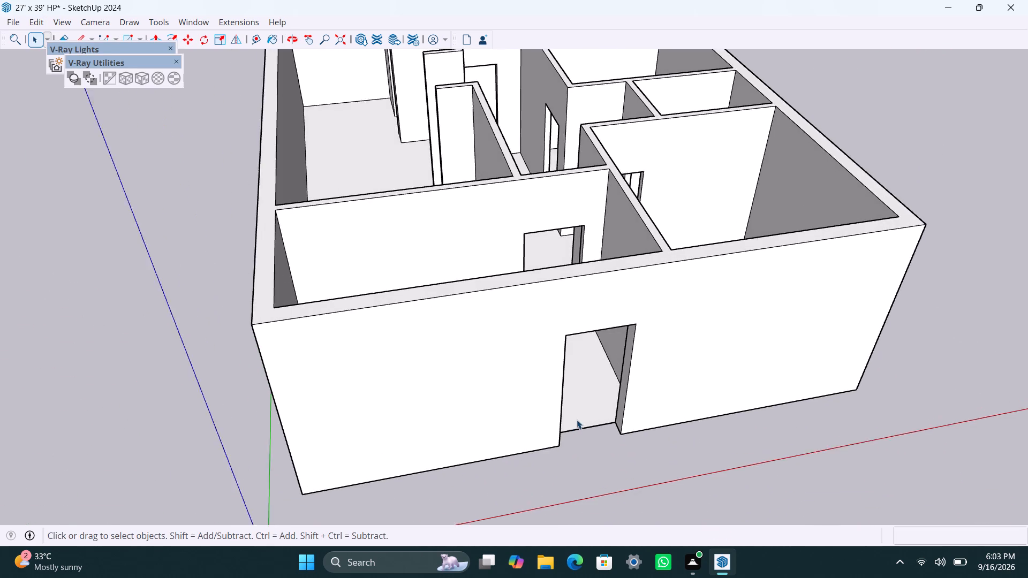
{"action": "scroll", "coordinate": [577, 420], "scroll_direction": "up", "scroll_amount": 1}
{"action": "scroll", "coordinate": [591, 426], "scroll_direction": "down", "scroll_amount": 3}
{"action": "middle_click_drag", "start_coordinate": [613, 434], "coordinate": [489, 552]}
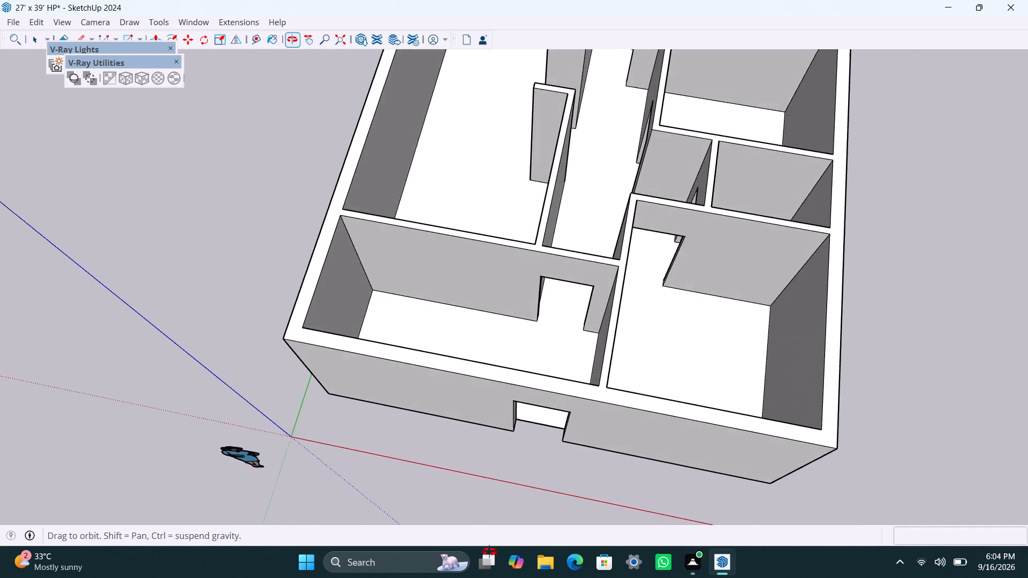
{"action": "middle_click_drag", "start_coordinate": [489, 552], "coordinate": [543, 424]}
{"action": "scroll", "coordinate": [547, 425], "scroll_direction": "down", "scroll_amount": 5}
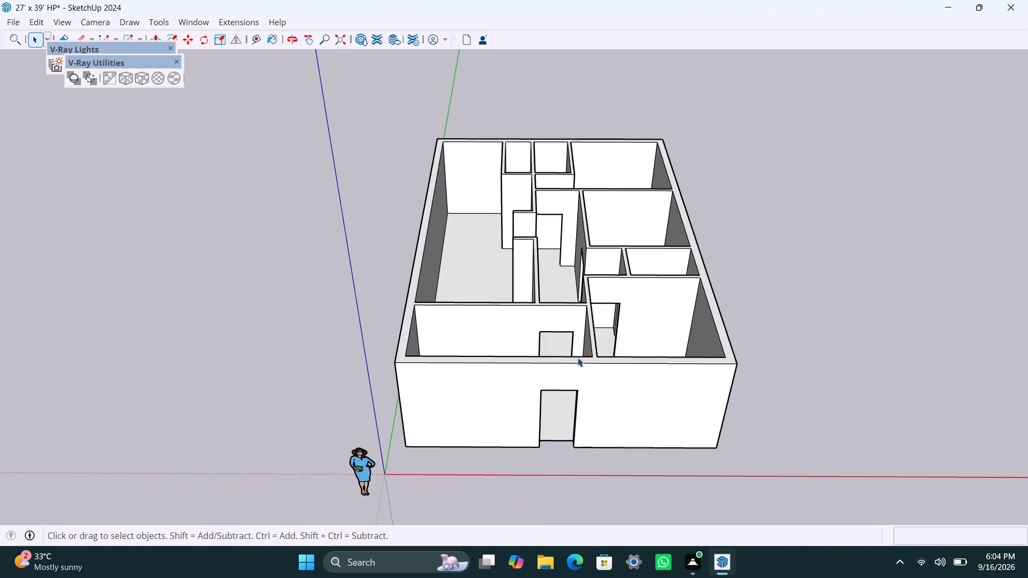
{"action": "scroll", "coordinate": [566, 331], "scroll_direction": "up", "scroll_amount": 1}
Save the house model.
{"action": "key", "text": "ctrl+s"}
{"action": "key", "text": "space"}
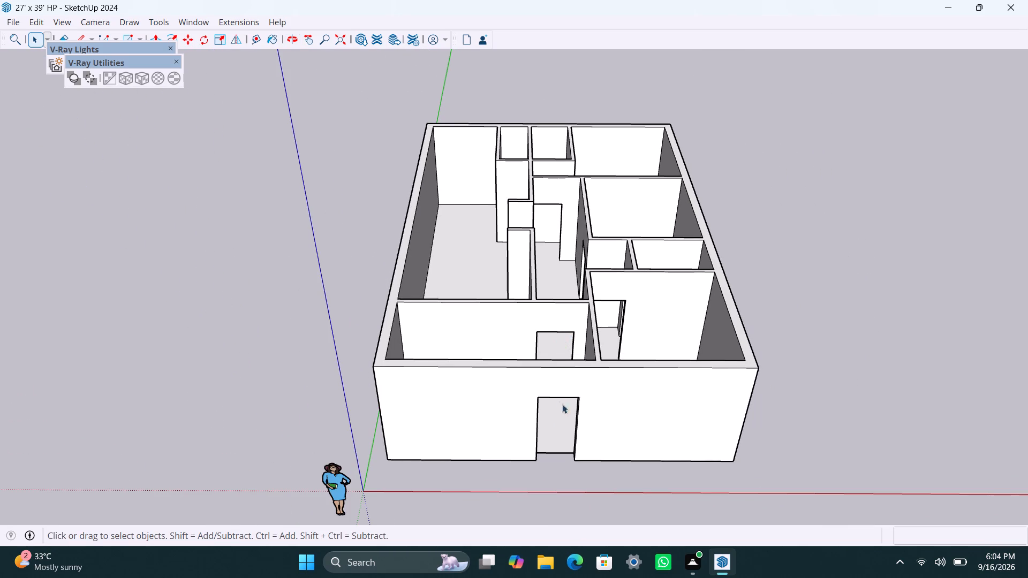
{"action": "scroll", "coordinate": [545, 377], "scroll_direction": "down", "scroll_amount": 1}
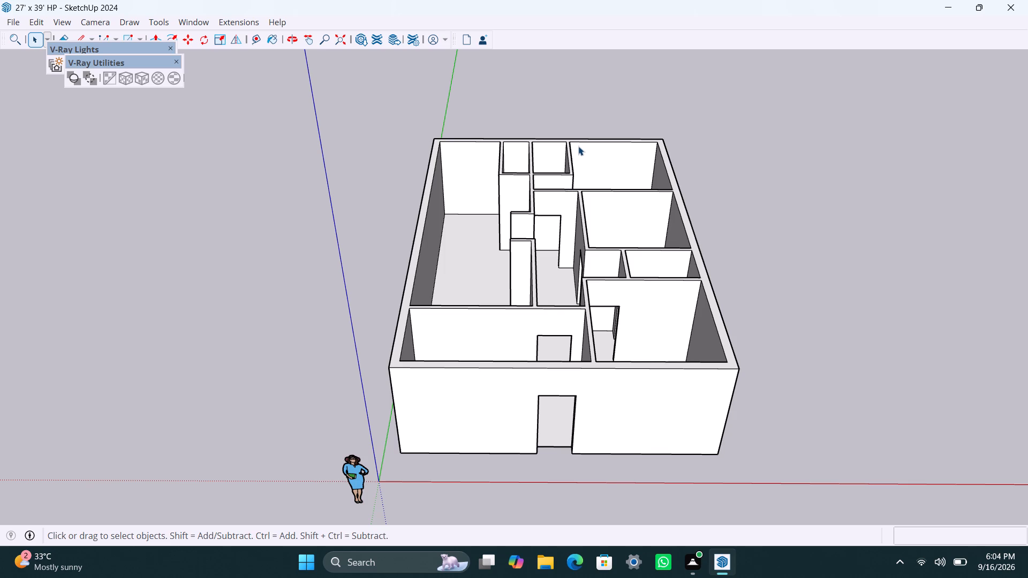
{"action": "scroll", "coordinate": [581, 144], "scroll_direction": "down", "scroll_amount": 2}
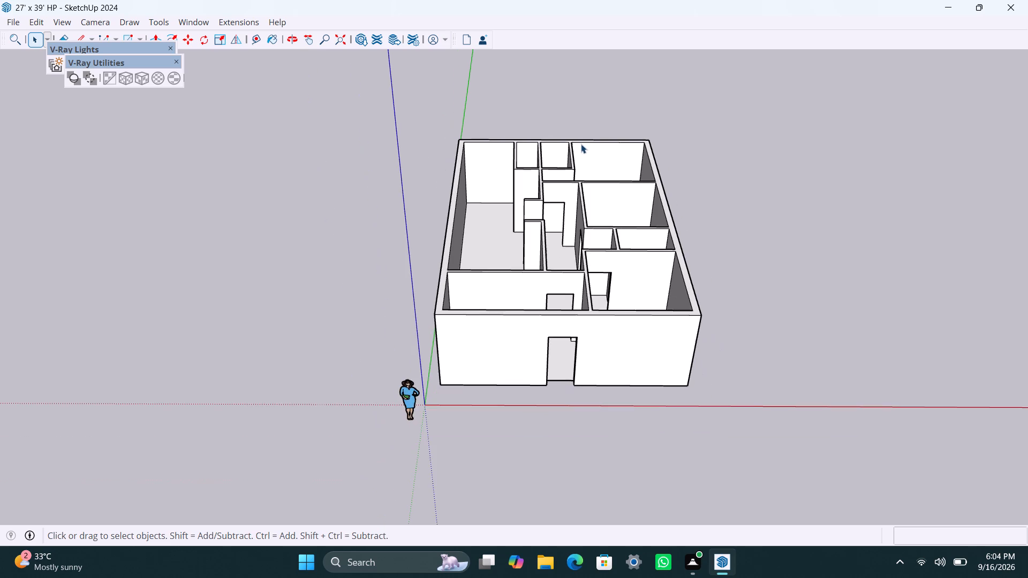
Place guide lines on the floor of the rear-left room, 1'6" from the back wall and 1'6" from the outer side wall.
{"action": "scroll", "coordinate": [590, 138], "scroll_direction": "up", "scroll_amount": 1}
{"action": "scroll", "coordinate": [521, 171], "scroll_direction": "up", "scroll_amount": 2}
{"action": "middle_click_drag", "start_coordinate": [543, 215], "coordinate": [659, 317]}
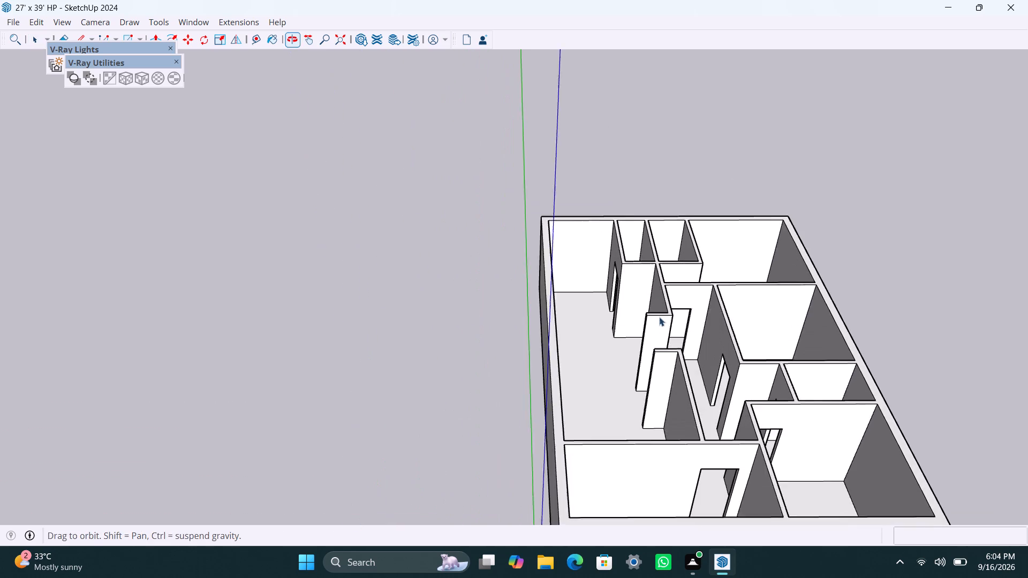
{"action": "middle_click_drag", "start_coordinate": [659, 317], "coordinate": [661, 313]}
{"action": "scroll", "coordinate": [594, 306], "scroll_direction": "up", "scroll_amount": 2}
{"action": "middle_click_drag", "start_coordinate": [601, 316], "coordinate": [574, 467]}
{"action": "scroll", "coordinate": [591, 368], "scroll_direction": "up", "scroll_amount": 1}
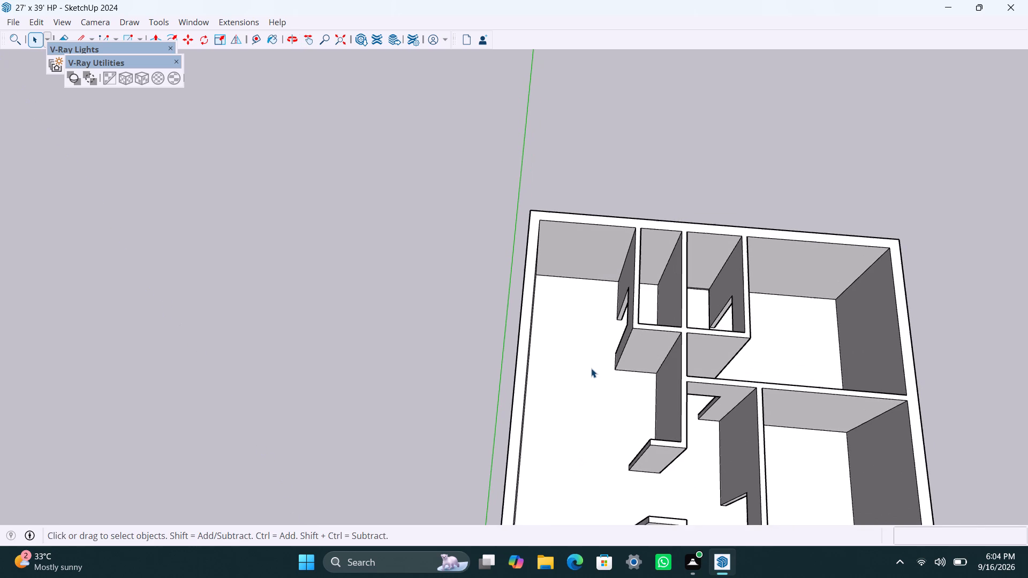
{"action": "scroll", "coordinate": [591, 368], "scroll_direction": "up", "scroll_amount": 1}
{"action": "middle_click_drag", "start_coordinate": [591, 368], "coordinate": [550, 382]}
{"action": "scroll", "coordinate": [538, 333], "scroll_direction": "up", "scroll_amount": 2}
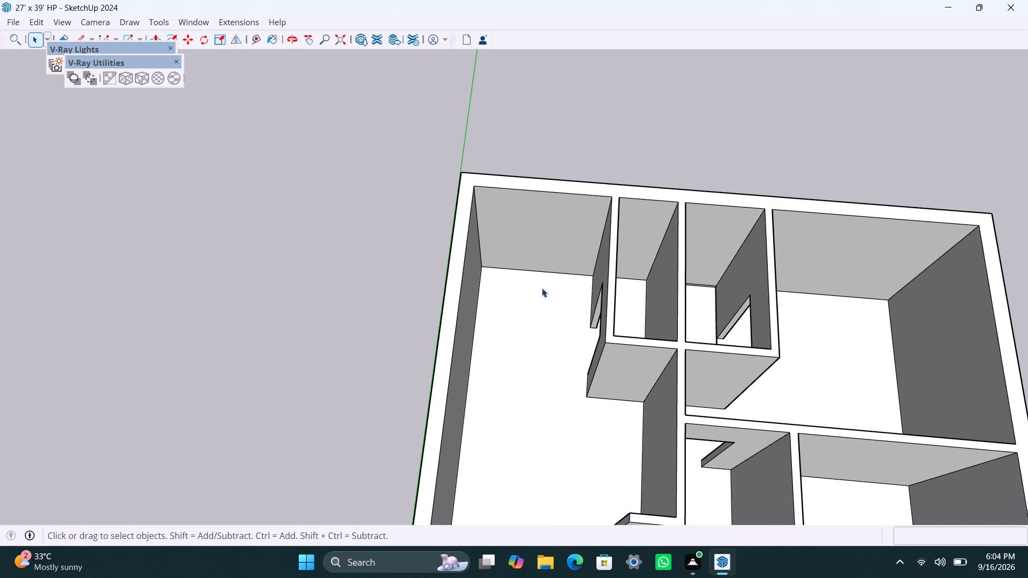
{"action": "key", "text": "t"}
{"action": "left_click", "coordinate": [552, 269]}
{"action": "key", "text": "1"}
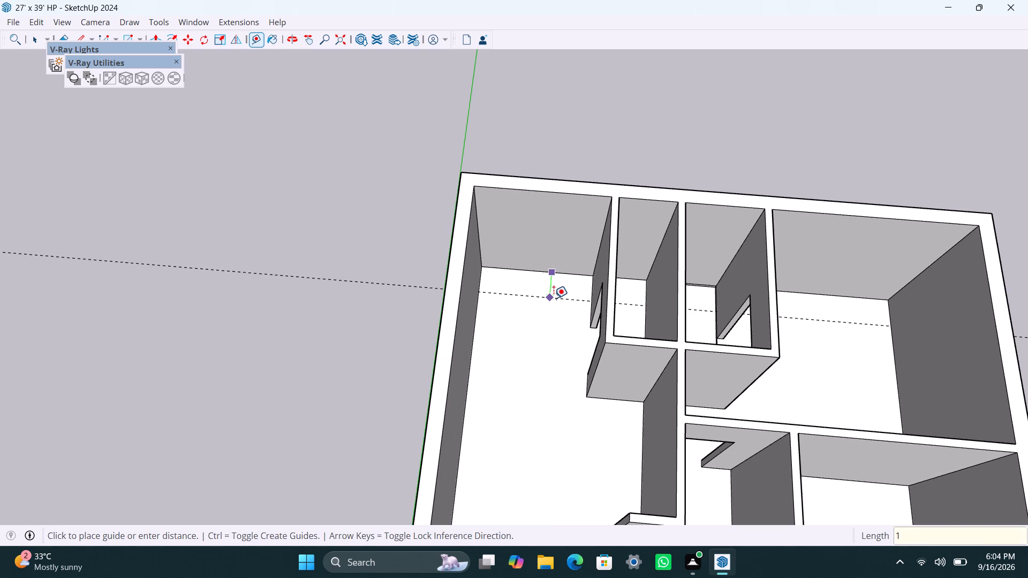
{"action": "key", "text": "apostrophe"}
{"action": "type", "text": "6\""}
{"action": "key", "text": "Return"}
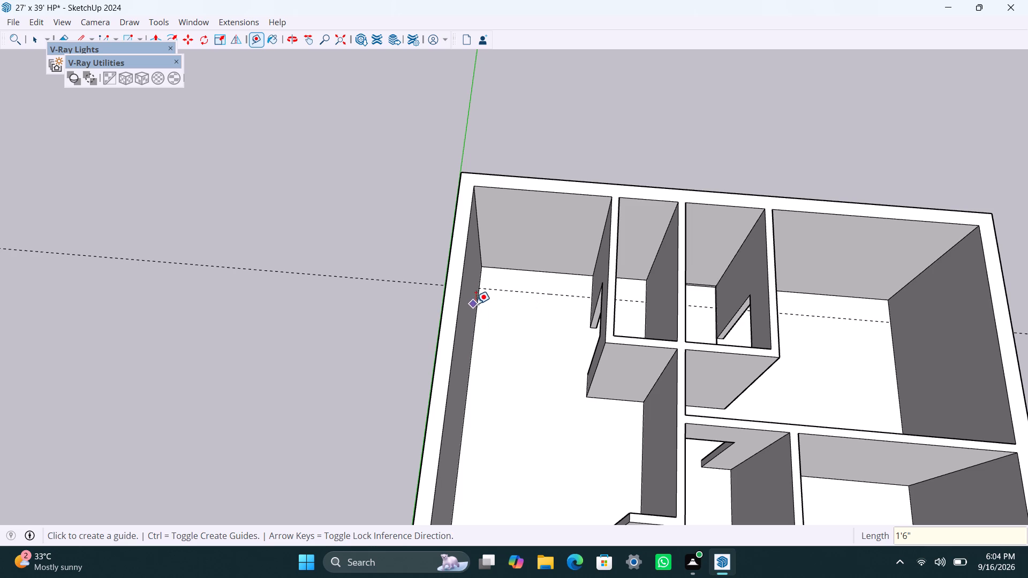
{"action": "left_click", "coordinate": [476, 303]}
{"action": "type", "text": "1'6\""}
{"action": "key", "text": "Return"}
{"action": "key", "text": "space"}
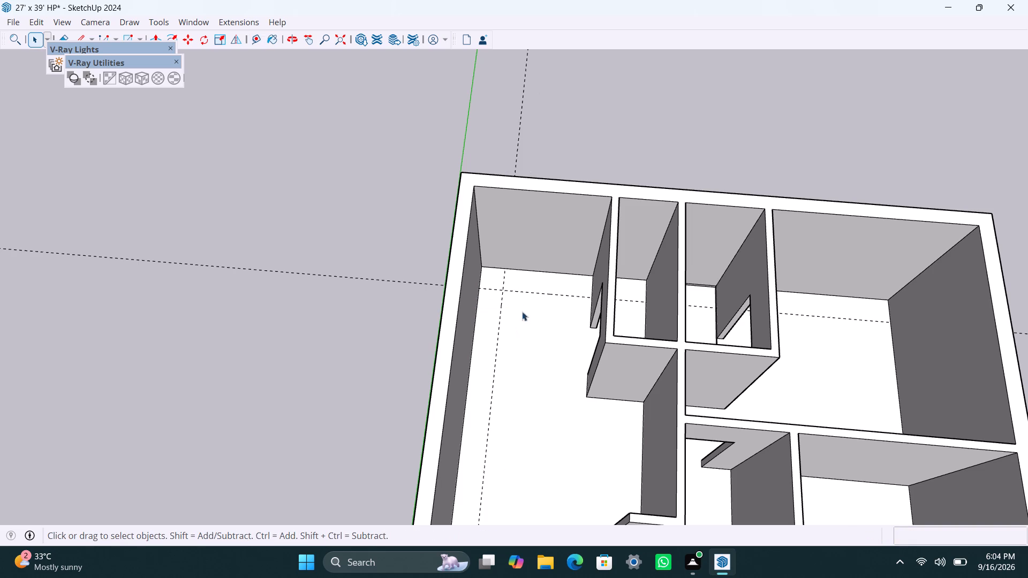
Add a floor guide line parallel to the back wall and about 7'11" from it, level with the partition corner.
{"action": "key", "text": "t"}
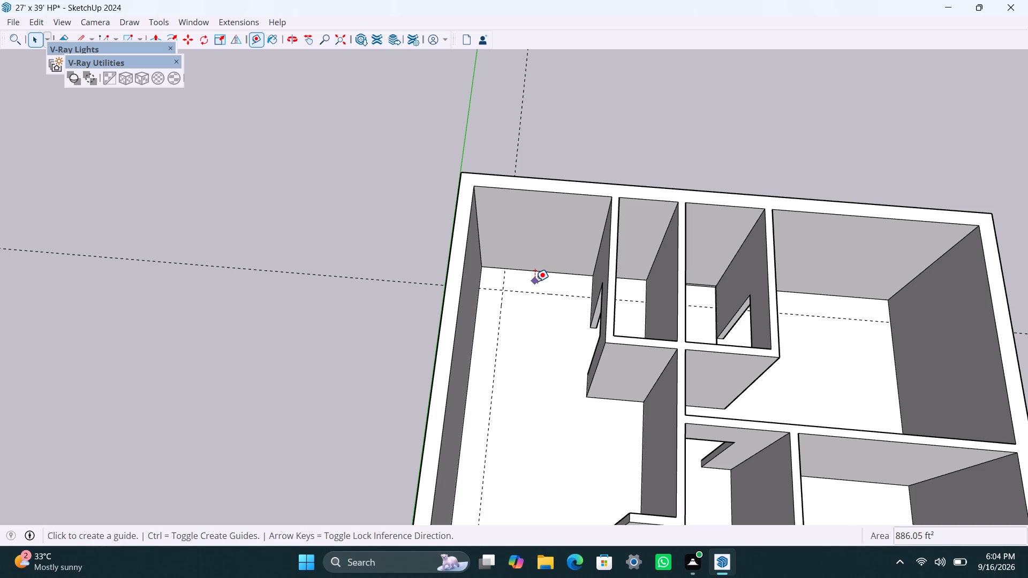
{"action": "left_click_drag", "start_coordinate": [538, 272], "coordinate": [534, 284]}
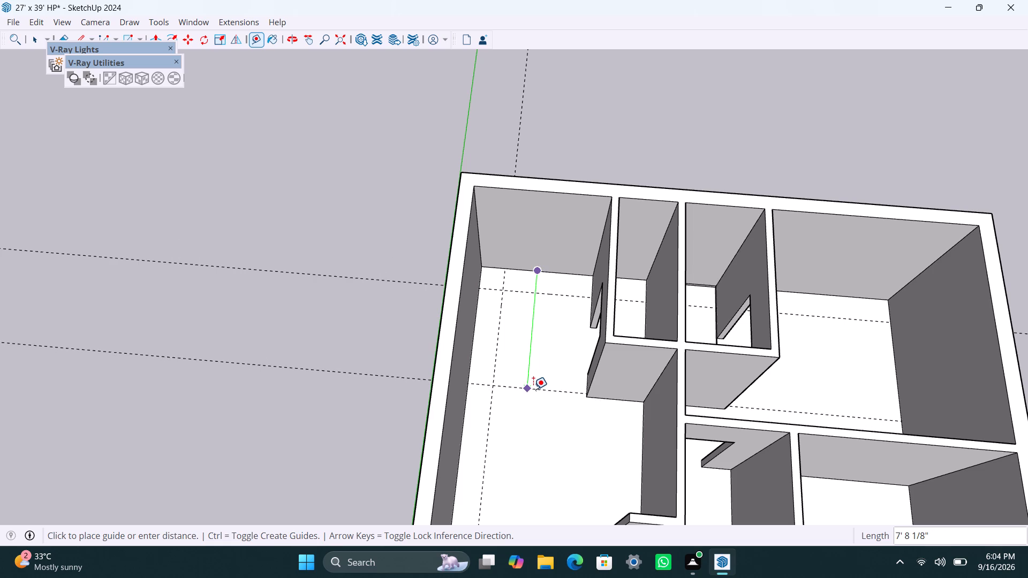
{"action": "left_click", "coordinate": [531, 393]}
{"action": "key", "text": "space"}
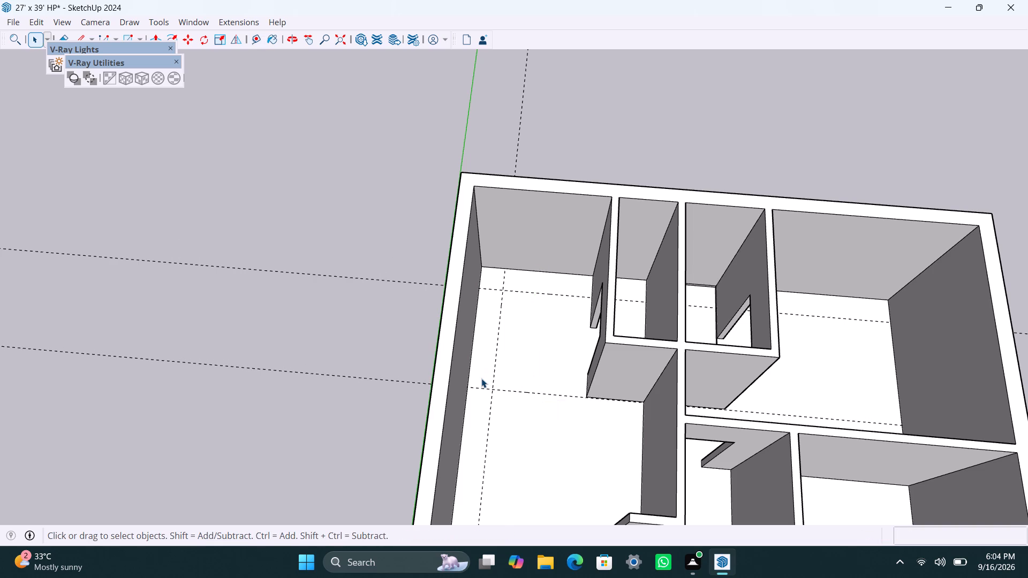
Draw a 7'11" x 1'6" floor rectangle along the outer side wall from the rear corner to the guide intersection, and make it a group.
{"action": "key", "text": "r"}
{"action": "left_click_drag", "start_coordinate": [485, 266], "coordinate": [486, 282]}
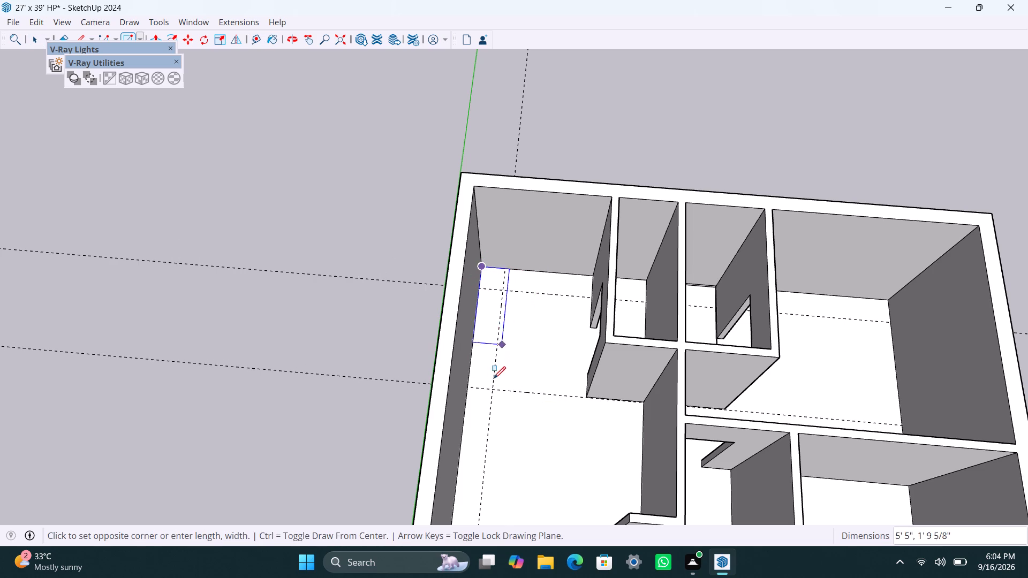
{"action": "left_click", "coordinate": [493, 390]}
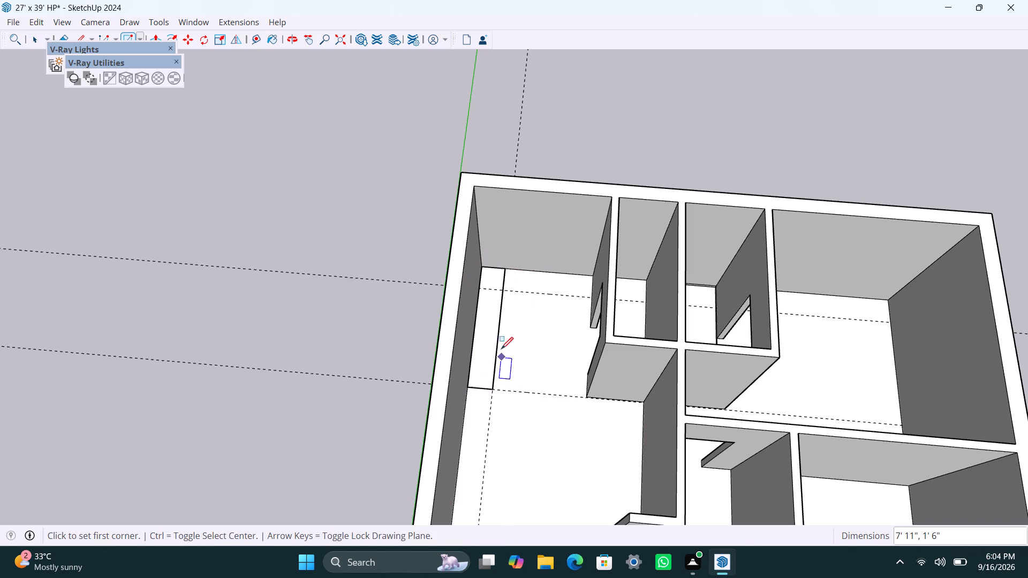
{"action": "key", "text": "space"}
{"action": "double_click", "coordinate": [492, 328]}
{"action": "right_click", "coordinate": [492, 328]}
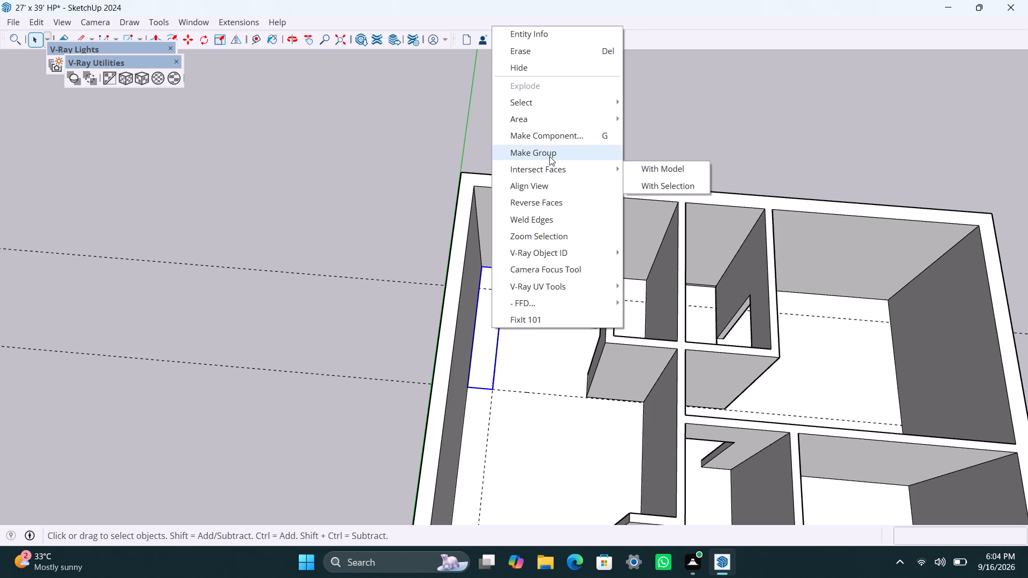
{"action": "left_click", "coordinate": [549, 156]}
Open the rectangle's group and Push/Pull its face up 3'.
{"action": "triple_click", "coordinate": [495, 337]}
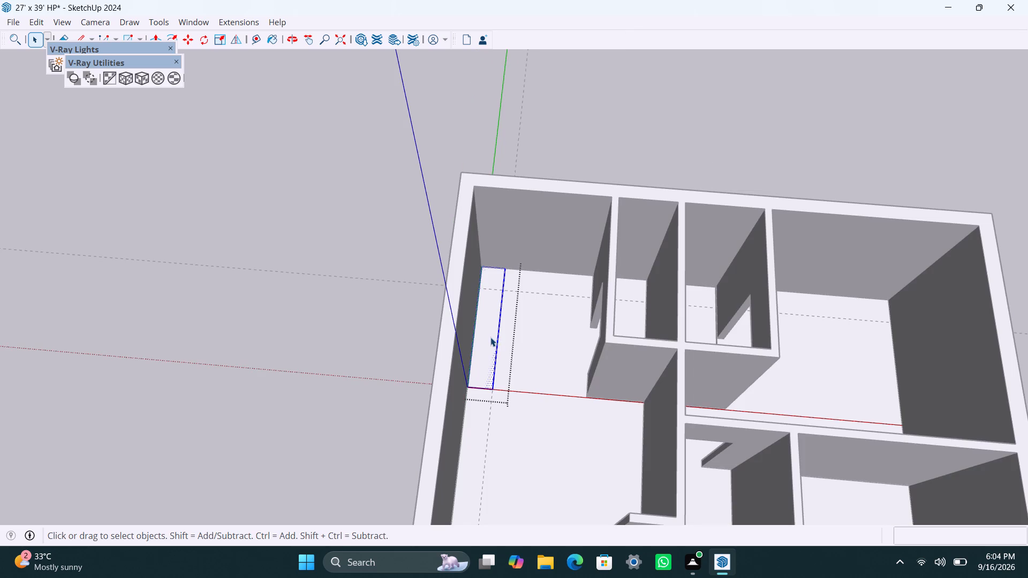
{"action": "key", "text": "p"}
{"action": "left_click", "coordinate": [490, 337]}
{"action": "type", "text": "3'"}
{"action": "key", "text": "Return"}
{"action": "key", "text": "space"}
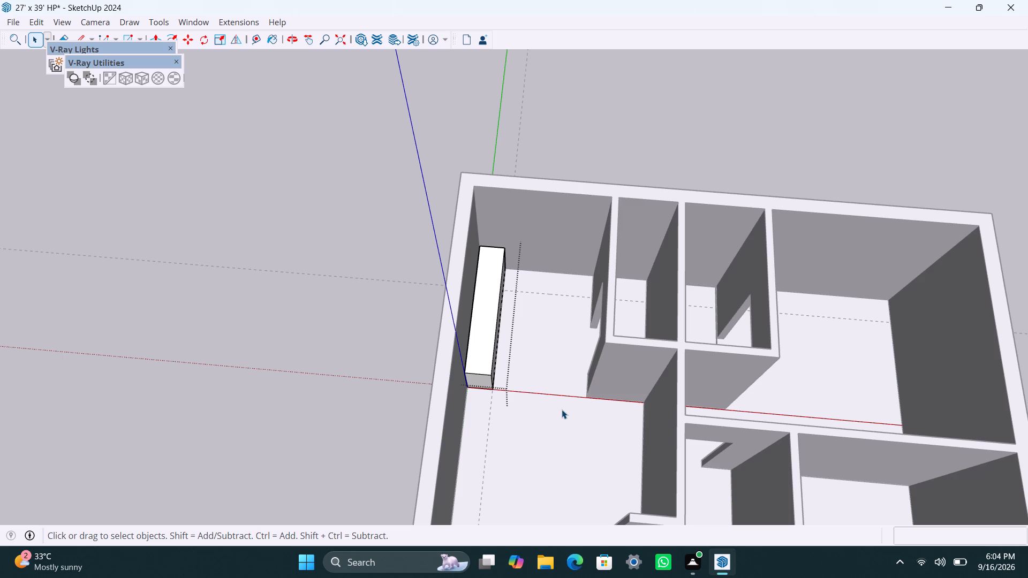
Copy the block's rear vertical edge 1'6" along its room-facing side, dividing that face.
{"action": "scroll", "coordinate": [576, 402], "scroll_direction": "down", "scroll_amount": 2}
{"action": "middle_click_drag", "start_coordinate": [584, 365], "coordinate": [356, 365]}
{"action": "scroll", "coordinate": [578, 312], "scroll_direction": "up", "scroll_amount": 1}
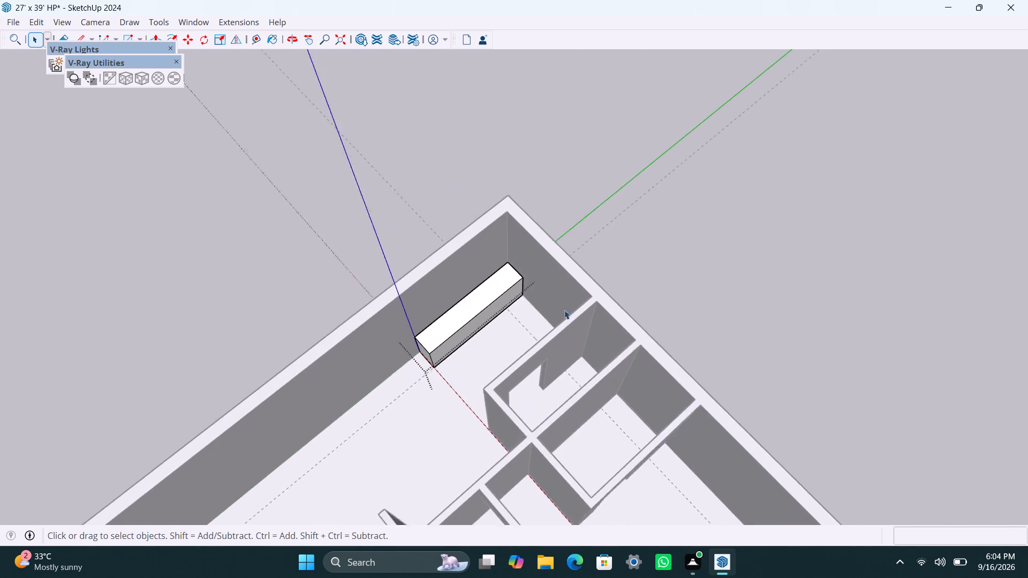
{"action": "scroll", "coordinate": [564, 310], "scroll_direction": "up", "scroll_amount": 8}
{"action": "middle_click_drag", "start_coordinate": [546, 319], "coordinate": [470, 343]}
{"action": "scroll", "coordinate": [511, 305], "scroll_direction": "up", "scroll_amount": 4}
{"action": "middle_click_drag", "start_coordinate": [488, 268], "coordinate": [493, 247]}
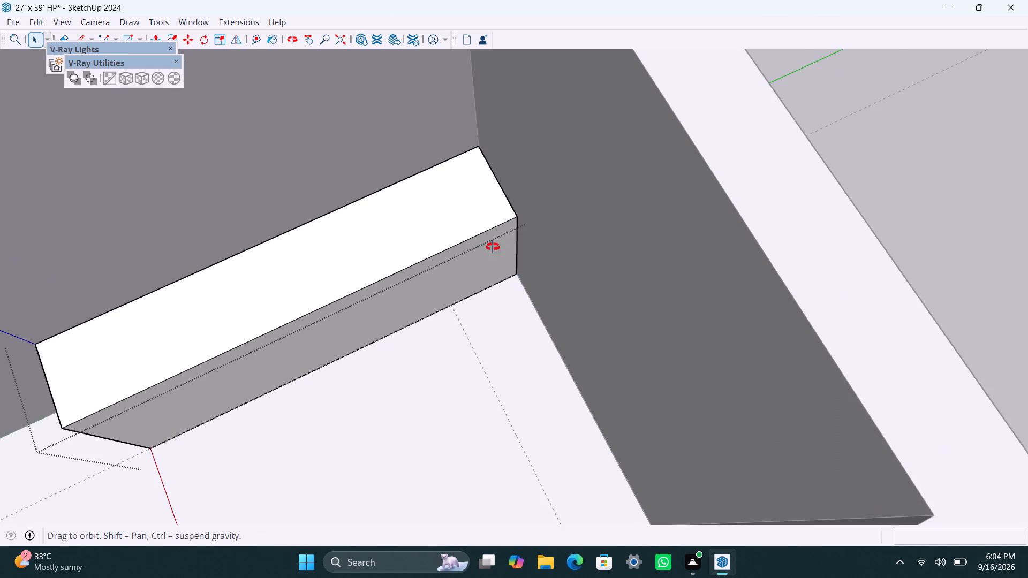
{"action": "middle_click_drag", "start_coordinate": [493, 247], "coordinate": [489, 215]}
{"action": "scroll", "coordinate": [538, 263], "scroll_direction": "up", "scroll_amount": 2}
{"action": "left_click", "coordinate": [513, 283]}
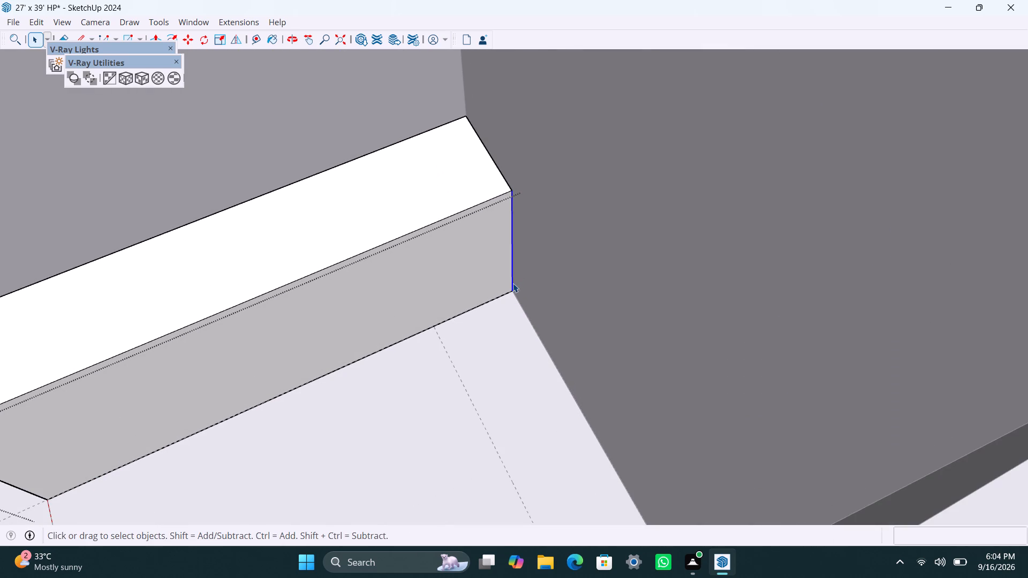
{"action": "key", "text": "m"}
{"action": "left_click", "coordinate": [513, 290]}
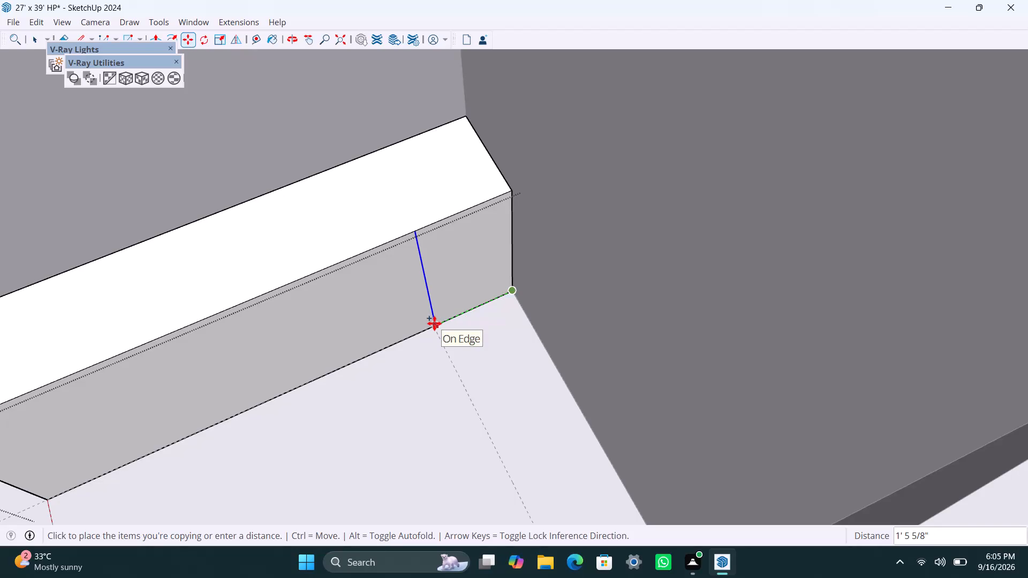
{"action": "type", "text": "1'5"}
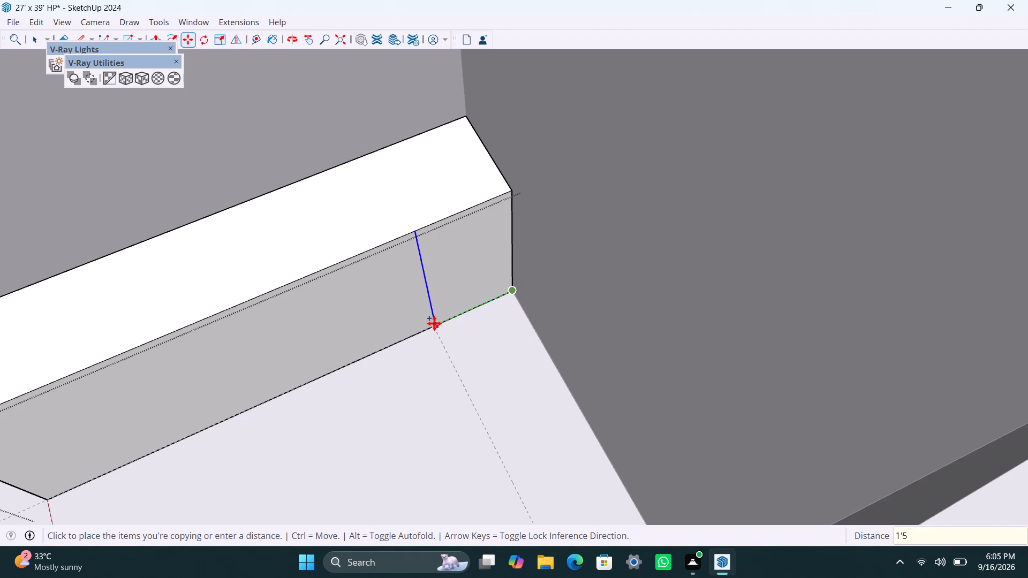
{"action": "key", "text": "BackSpace"}
{"action": "type", "text": "6\""}
{"action": "key", "text": "Return"}
{"action": "key", "text": "space"}
Push/Pull the 1'6"-wide end face along the back wall to the partition, making the block an L-shaped counter.
{"action": "left_click", "coordinate": [464, 278]}
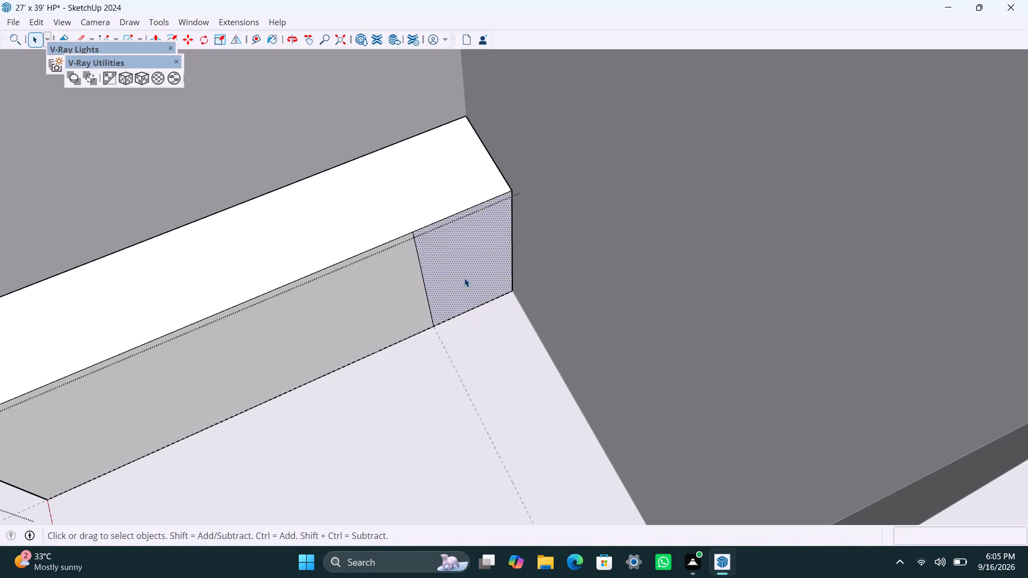
{"action": "scroll", "coordinate": [454, 348], "scroll_direction": "down", "scroll_amount": 9}
{"action": "middle_click_drag", "start_coordinate": [452, 392], "coordinate": [706, 404]}
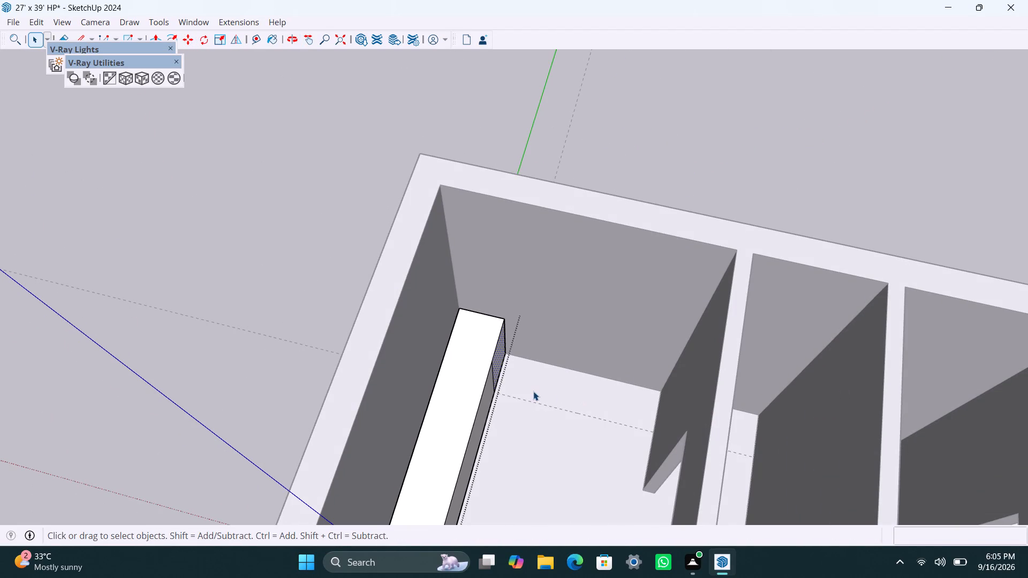
{"action": "key", "text": "p"}
{"action": "left_click_drag", "start_coordinate": [503, 362], "coordinate": [681, 389]}
{"action": "key", "text": "space"}
{"action": "scroll", "coordinate": [566, 393], "scroll_direction": "down", "scroll_amount": 2}
Save the house model and leave the counter group's editing mode.
{"action": "key", "text": "ctrl+s"}
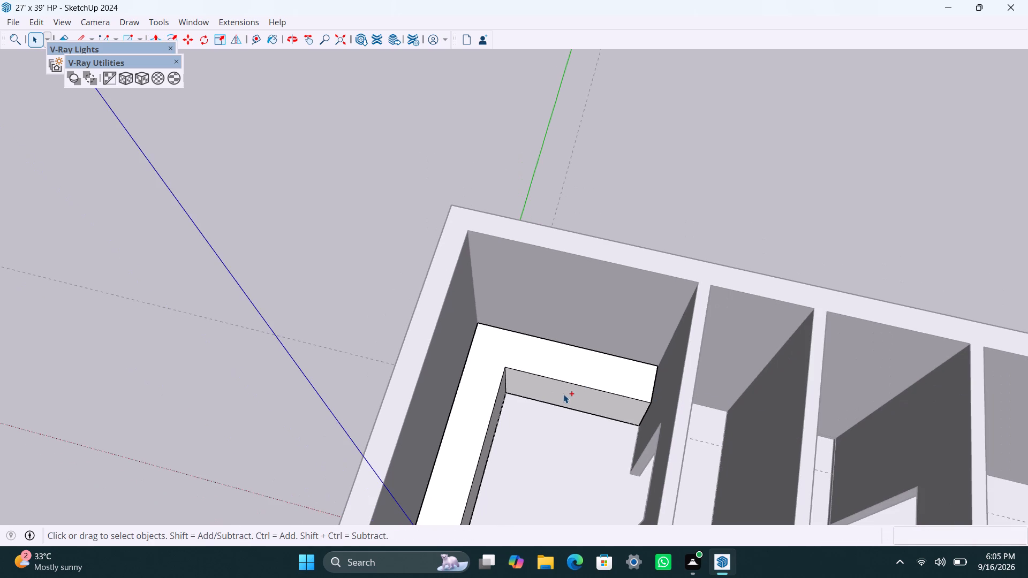
{"action": "key", "text": "space"}
{"action": "scroll", "coordinate": [552, 410], "scroll_direction": "down", "scroll_amount": 3}
{"action": "middle_click_drag", "start_coordinate": [548, 427], "coordinate": [543, 354], "text": "shift"}
{"action": "left_click", "coordinate": [675, 172]}
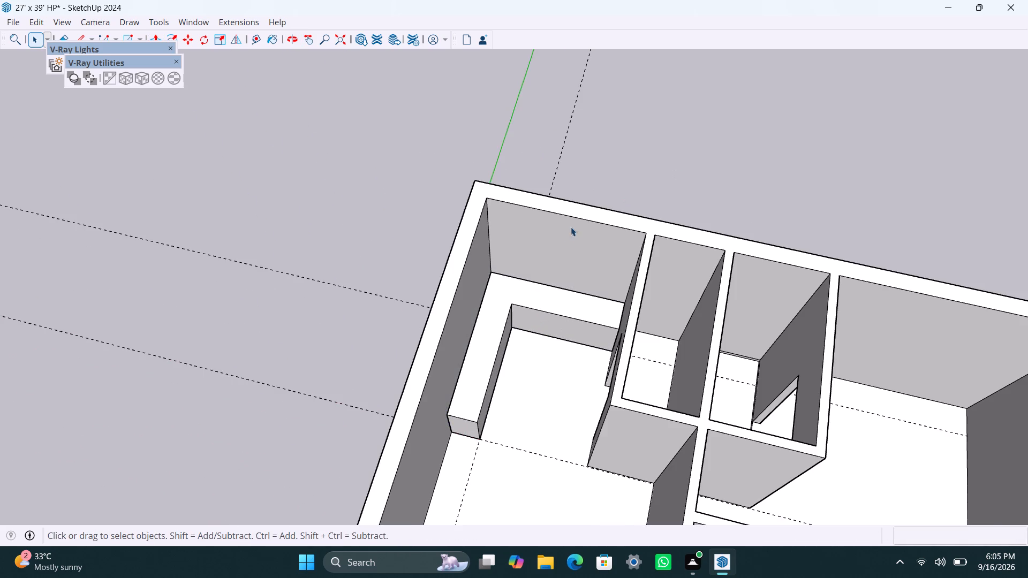
Delete all guide lines in the model.
{"action": "scroll", "coordinate": [558, 251], "scroll_direction": "down", "scroll_amount": 3}
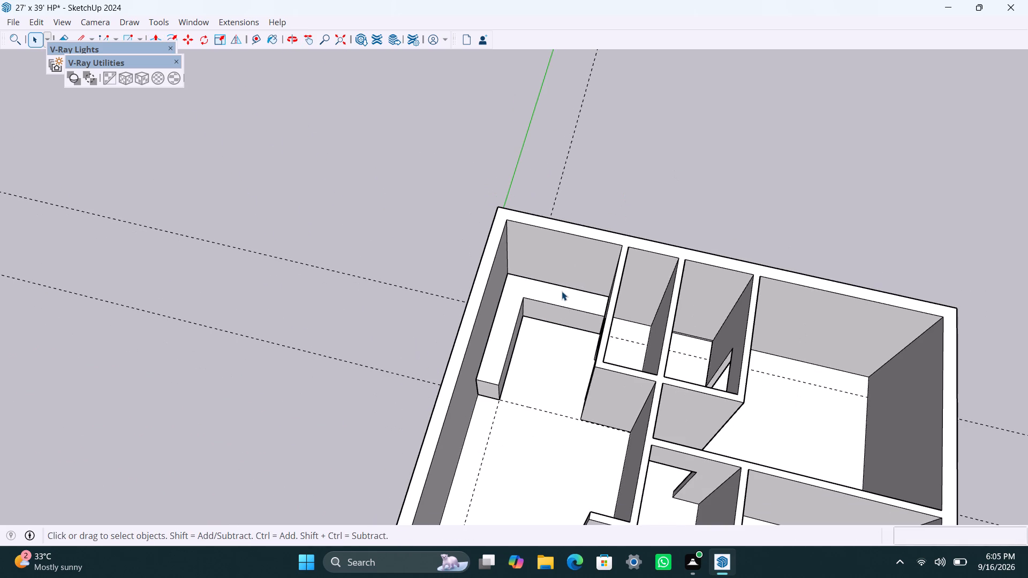
{"action": "scroll", "coordinate": [556, 352], "scroll_direction": "down", "scroll_amount": 3}
{"action": "middle_click_drag", "start_coordinate": [625, 338], "coordinate": [646, 246], "text": "shift"}
{"action": "scroll", "coordinate": [593, 309], "scroll_direction": "down", "scroll_amount": 2}
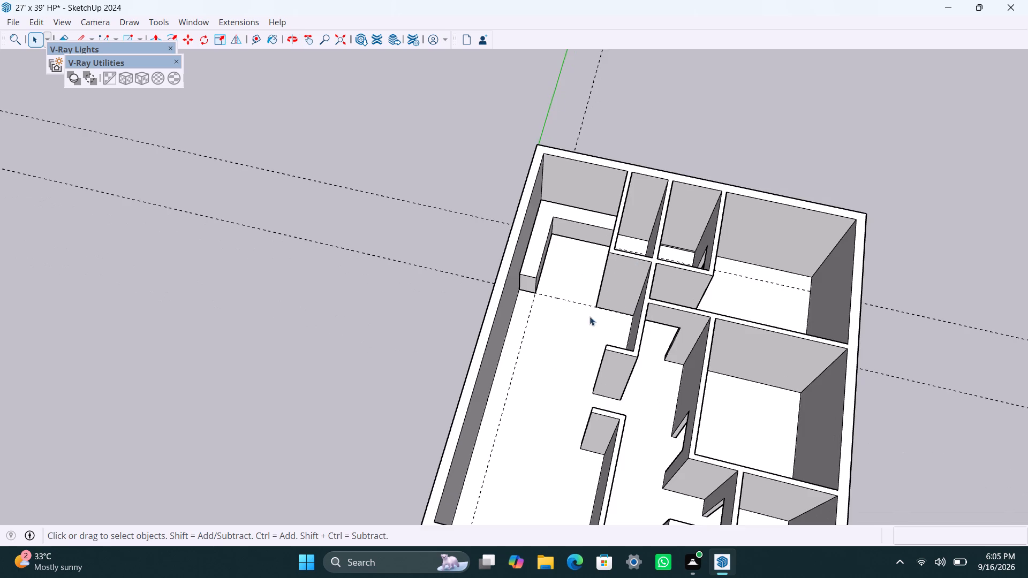
{"action": "scroll", "coordinate": [589, 316], "scroll_direction": "down", "scroll_amount": 3}
{"action": "middle_click_drag", "start_coordinate": [588, 369], "coordinate": [614, 399]}
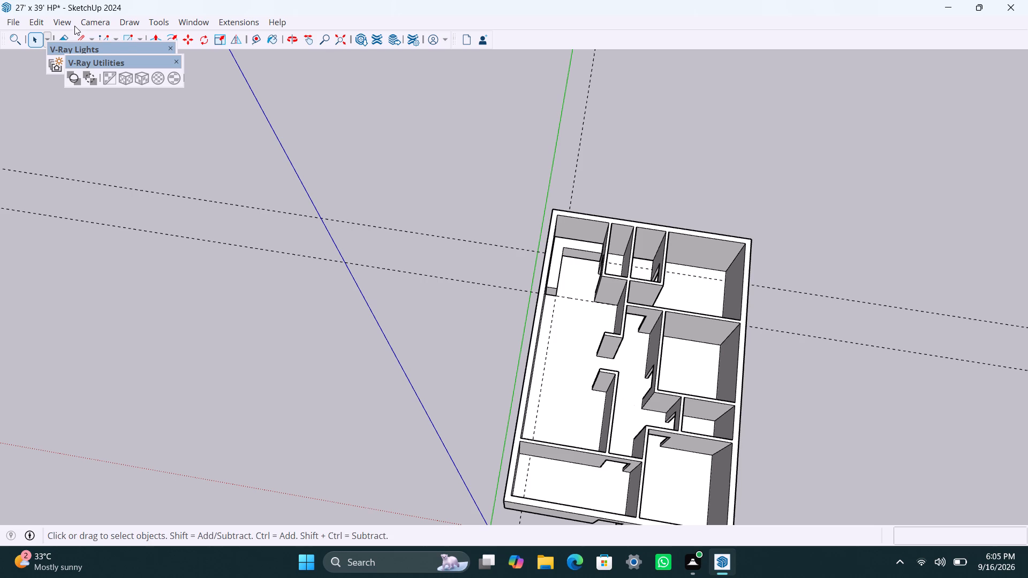
{"action": "left_click", "coordinate": [42, 25]}
{"action": "left_click", "coordinate": [73, 149]}
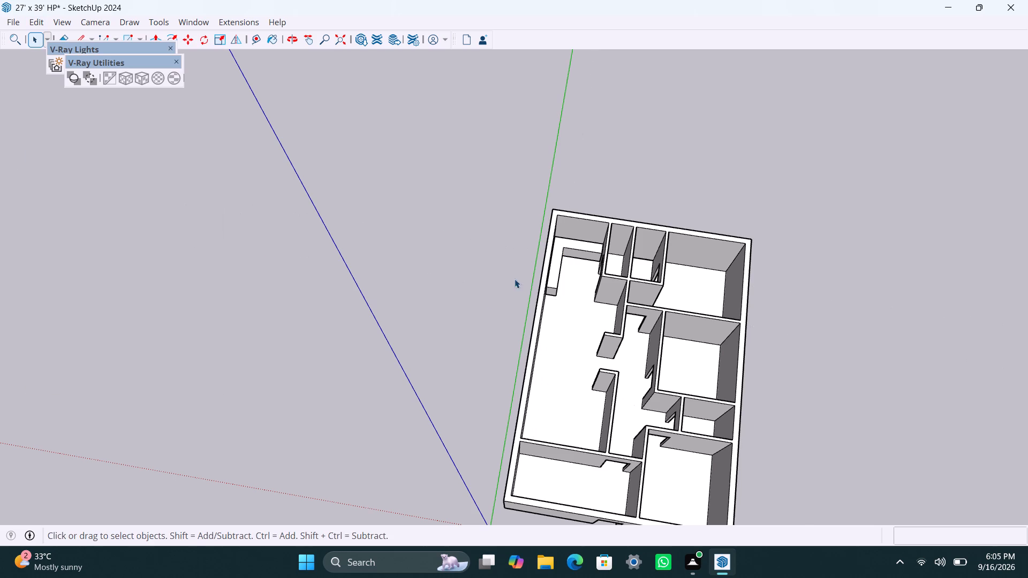
Examine the room layout and the new counter from above at several zoom levels.
{"action": "scroll", "coordinate": [508, 308], "scroll_direction": "down", "scroll_amount": 4}
{"action": "scroll", "coordinate": [618, 361], "scroll_direction": "up", "scroll_amount": 2}
{"action": "middle_click_drag", "start_coordinate": [556, 377], "coordinate": [631, 417]}
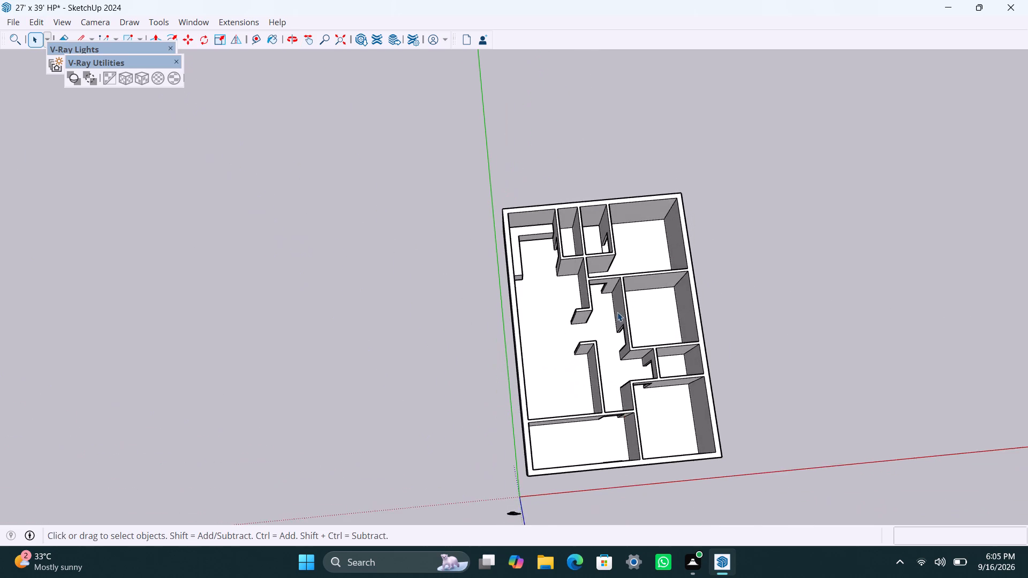
{"action": "scroll", "coordinate": [617, 312], "scroll_direction": "up", "scroll_amount": 1}
{"action": "middle_click_drag", "start_coordinate": [645, 331], "coordinate": [571, 359], "text": "shift"}
{"action": "scroll", "coordinate": [590, 256], "scroll_direction": "up", "scroll_amount": 3}
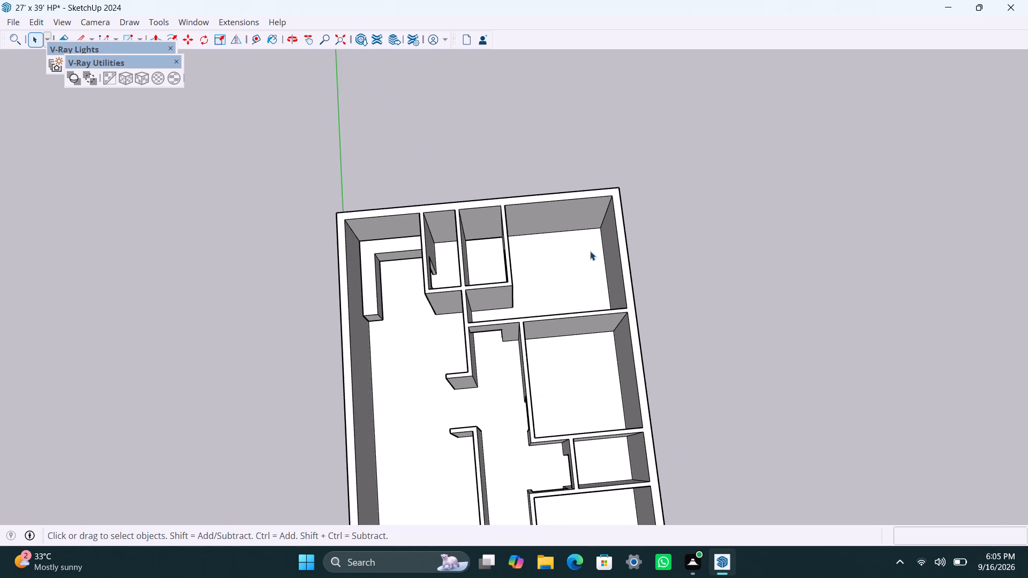
{"action": "scroll", "coordinate": [570, 267], "scroll_direction": "up", "scroll_amount": 1}
{"action": "middle_click_drag", "start_coordinate": [596, 276], "coordinate": [578, 329]}
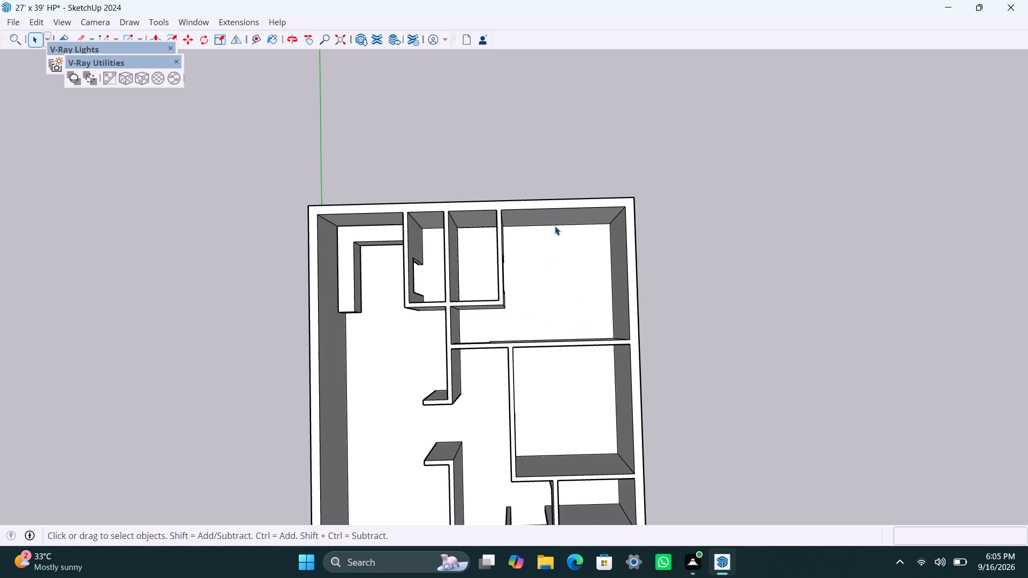
{"action": "scroll", "coordinate": [562, 229], "scroll_direction": "up", "scroll_amount": 2}
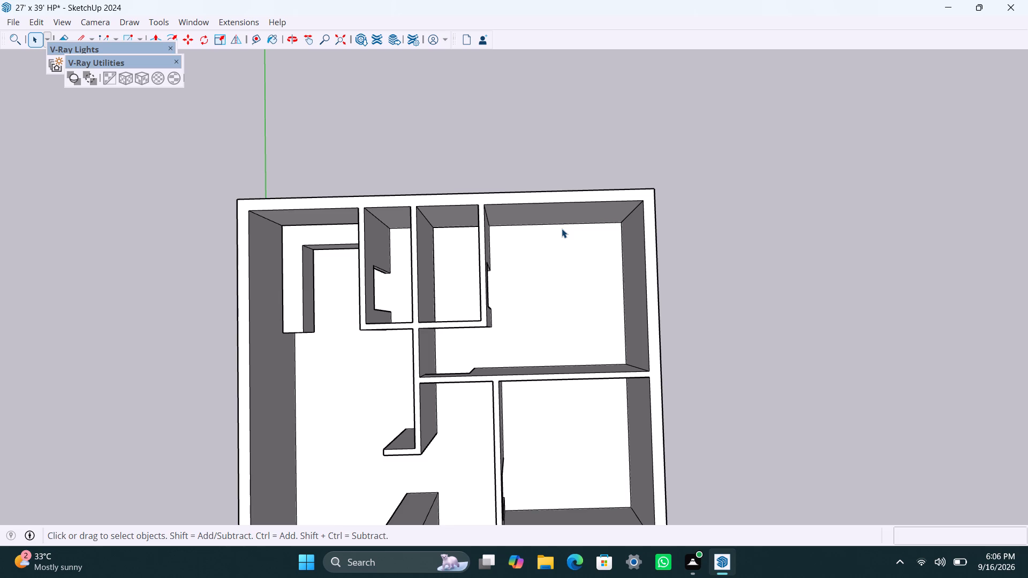
{"action": "scroll", "coordinate": [544, 352], "scroll_direction": "down", "scroll_amount": 4}
{"action": "scroll", "coordinate": [573, 396], "scroll_direction": "up", "scroll_amount": 2}
{"action": "middle_click_drag", "start_coordinate": [549, 382], "coordinate": [603, 352]}
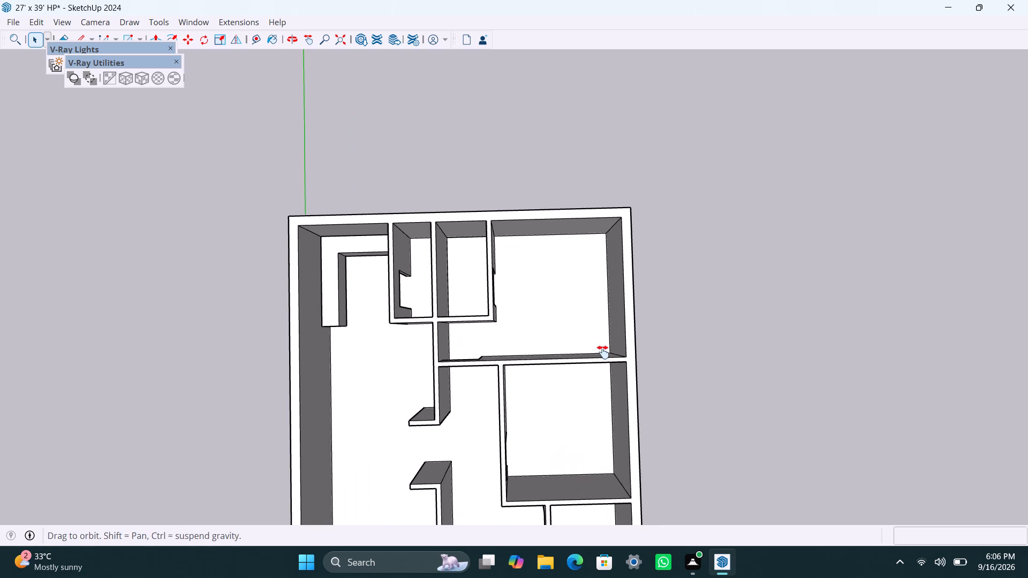
{"action": "middle_click_drag", "start_coordinate": [603, 352], "coordinate": [705, 306]}
{"action": "scroll", "coordinate": [666, 383], "scroll_direction": "up", "scroll_amount": 1}
{"action": "middle_click_drag", "start_coordinate": [706, 406], "coordinate": [684, 412]}
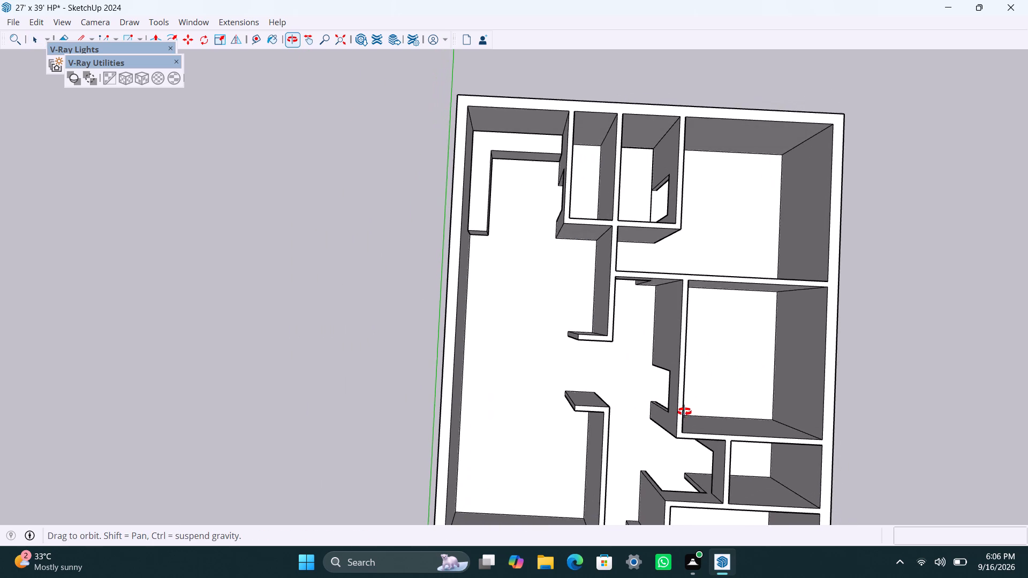
{"action": "middle_click_drag", "start_coordinate": [684, 412], "coordinate": [706, 414]}
{"action": "scroll", "coordinate": [644, 348], "scroll_direction": "down", "scroll_amount": 3}
{"action": "middle_click_drag", "start_coordinate": [678, 374], "coordinate": [638, 374], "text": "shift"}
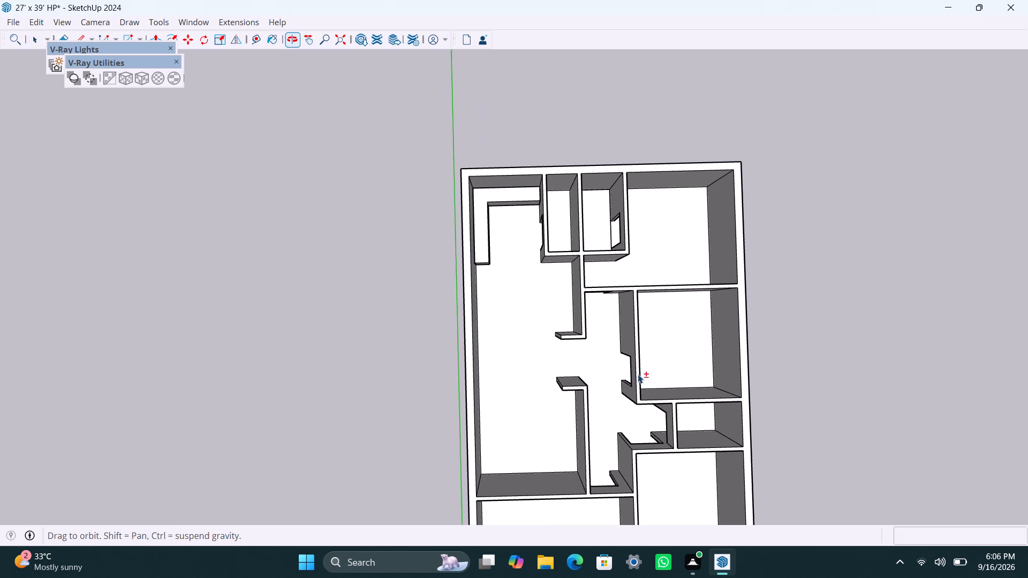
Examine the rear rooms, partitions and L-shaped counter from above at several angles.
{"action": "middle_click_drag", "start_coordinate": [638, 374], "coordinate": [638, 374], "text": "shift"}
{"action": "scroll", "coordinate": [618, 373], "scroll_direction": "up", "scroll_amount": 2}
{"action": "middle_click_drag", "start_coordinate": [638, 397], "coordinate": [588, 372]}
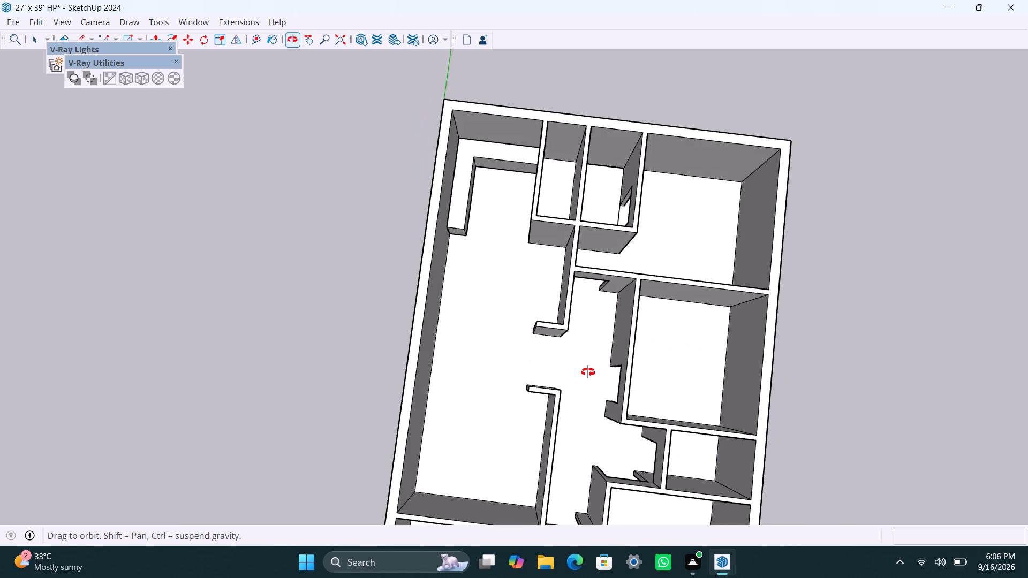
{"action": "middle_click_drag", "start_coordinate": [588, 372], "coordinate": [629, 326]}
{"action": "scroll", "coordinate": [666, 300], "scroll_direction": "up", "scroll_amount": 1}
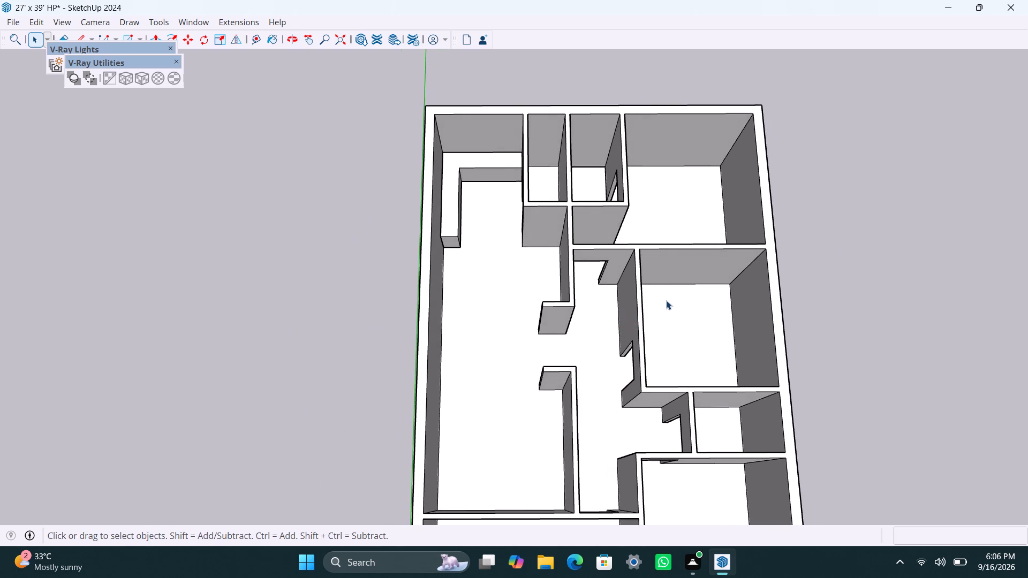
{"action": "middle_click_drag", "start_coordinate": [657, 299], "coordinate": [554, 310]}
{"action": "scroll", "coordinate": [571, 225], "scroll_direction": "up", "scroll_amount": 1}
{"action": "middle_click_drag", "start_coordinate": [555, 257], "coordinate": [623, 271]}
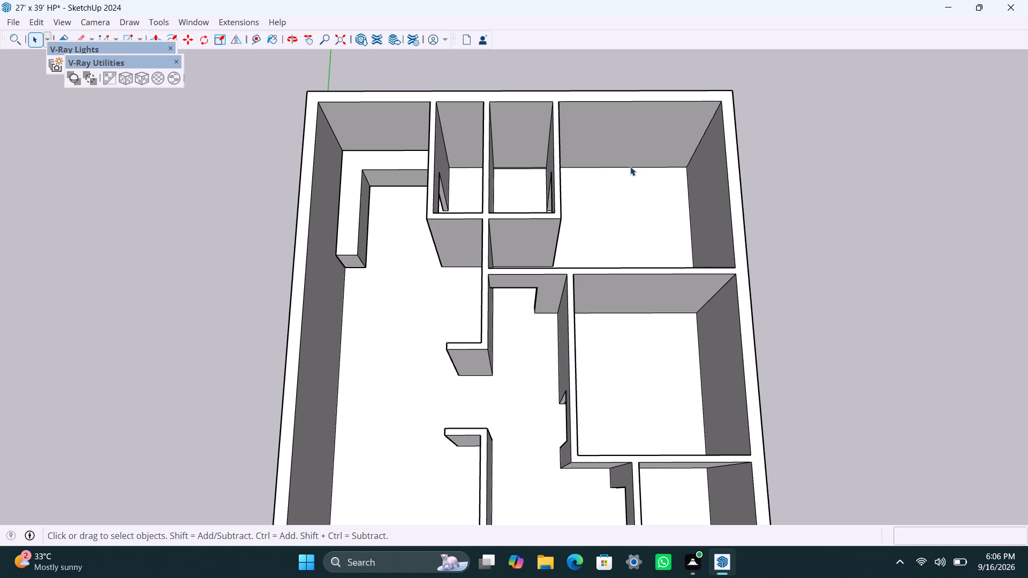
{"action": "scroll", "coordinate": [630, 166], "scroll_direction": "up", "scroll_amount": 1}
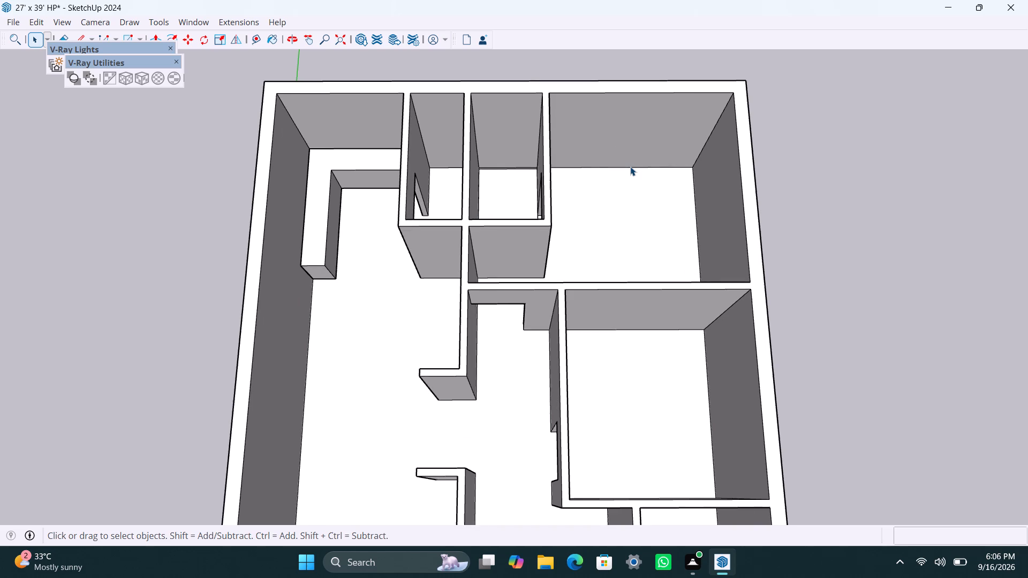
{"action": "middle_click_drag", "start_coordinate": [630, 166], "coordinate": [691, 169], "text": "shift"}
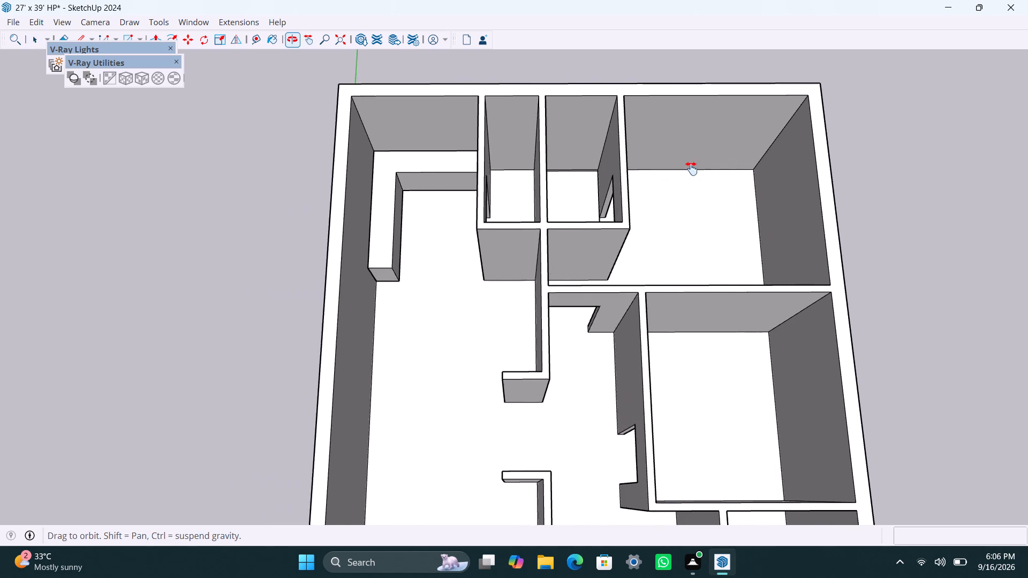
{"action": "middle_click_drag", "start_coordinate": [691, 169], "coordinate": [668, 174], "text": "shift"}
{"action": "scroll", "coordinate": [676, 191], "scroll_direction": "up", "scroll_amount": 2}
{"action": "middle_click_drag", "start_coordinate": [612, 234], "coordinate": [598, 276]}
Open the house group and inspect the floor edges and doorway of the small rear room next to the rear-right room.
{"action": "double_click", "coordinate": [660, 233]}
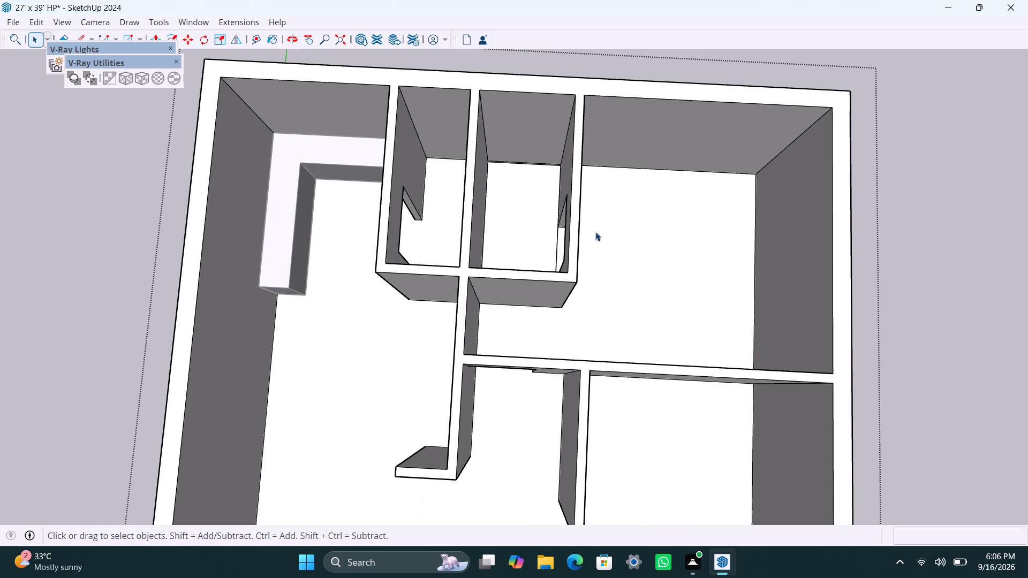
{"action": "scroll", "coordinate": [530, 178], "scroll_direction": "up", "scroll_amount": 3}
{"action": "middle_click_drag", "start_coordinate": [526, 171], "coordinate": [525, 132]}
{"action": "scroll", "coordinate": [534, 180], "scroll_direction": "up", "scroll_amount": 11}
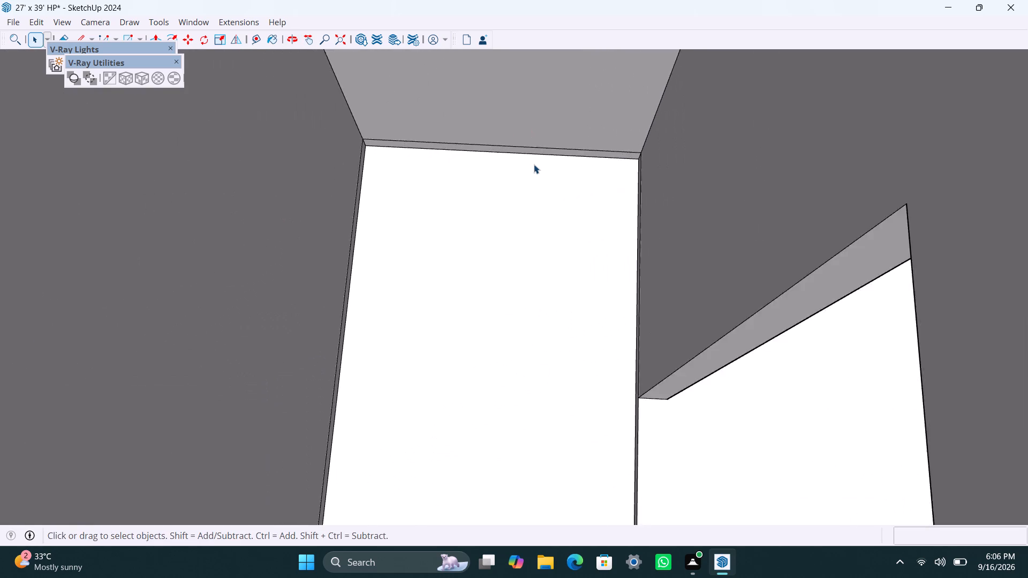
{"action": "left_click", "coordinate": [542, 144]}
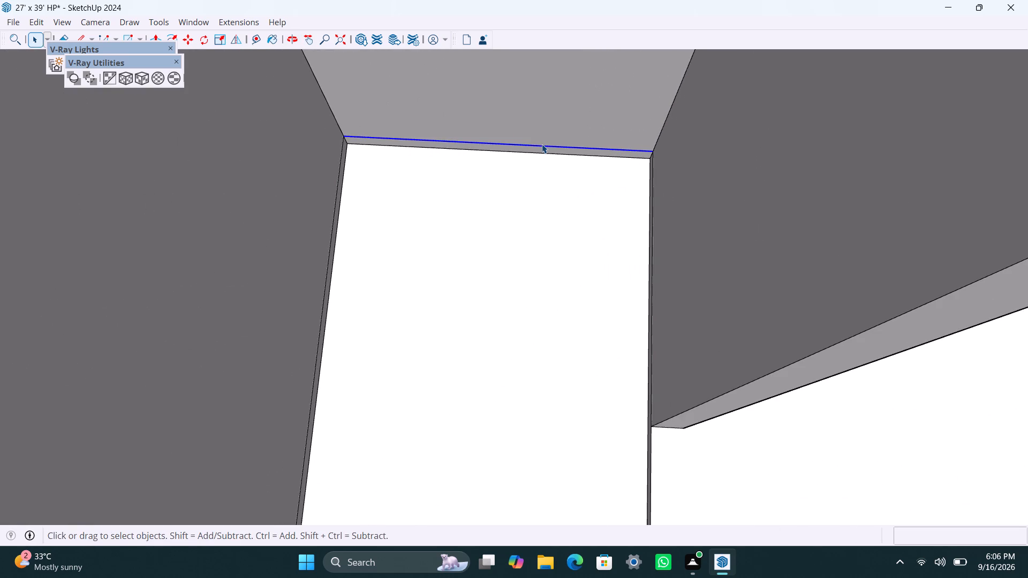
{"action": "scroll", "coordinate": [542, 144], "scroll_direction": "down", "scroll_amount": 11}
{"action": "middle_click_drag", "start_coordinate": [640, 277], "coordinate": [462, 231]}
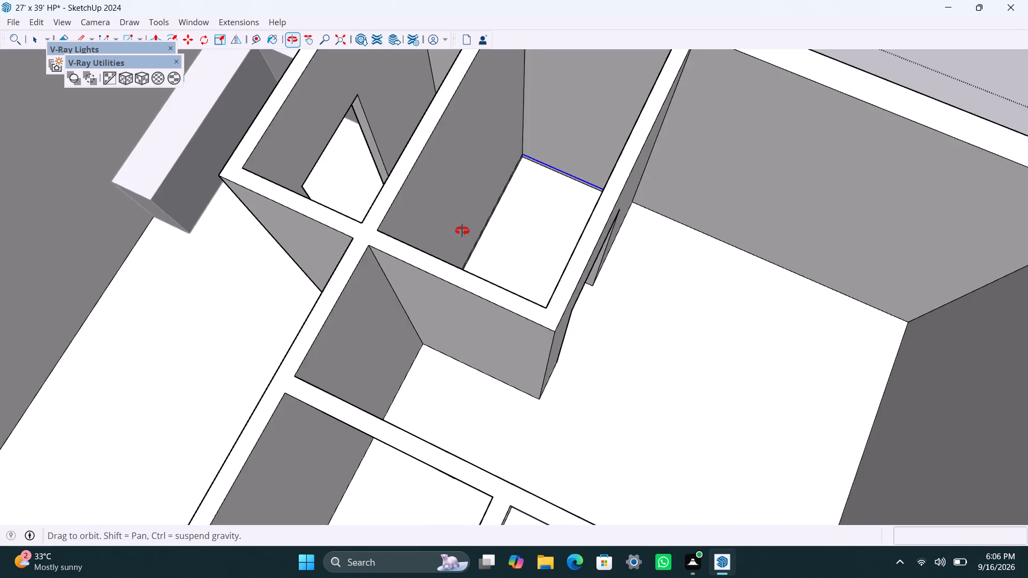
{"action": "middle_click_drag", "start_coordinate": [462, 231], "coordinate": [255, 173]}
{"action": "scroll", "coordinate": [497, 407], "scroll_direction": "up", "scroll_amount": 5}
{"action": "middle_click_drag", "start_coordinate": [512, 344], "coordinate": [456, 336]}
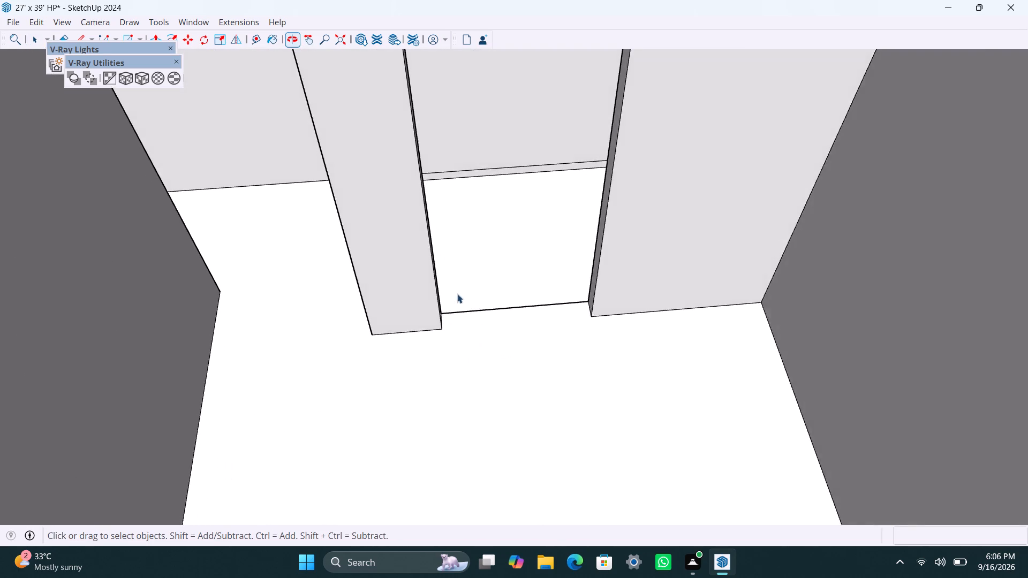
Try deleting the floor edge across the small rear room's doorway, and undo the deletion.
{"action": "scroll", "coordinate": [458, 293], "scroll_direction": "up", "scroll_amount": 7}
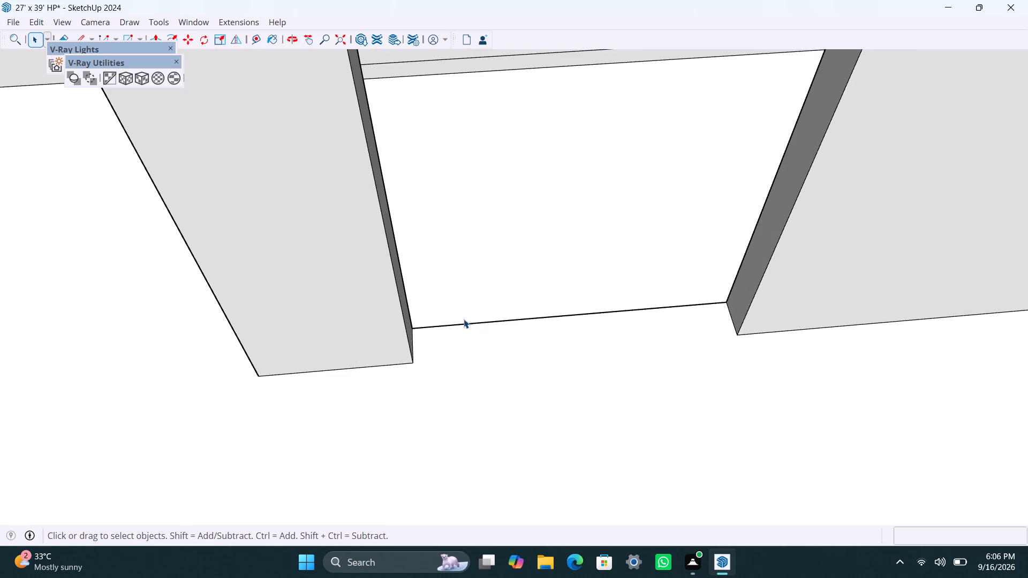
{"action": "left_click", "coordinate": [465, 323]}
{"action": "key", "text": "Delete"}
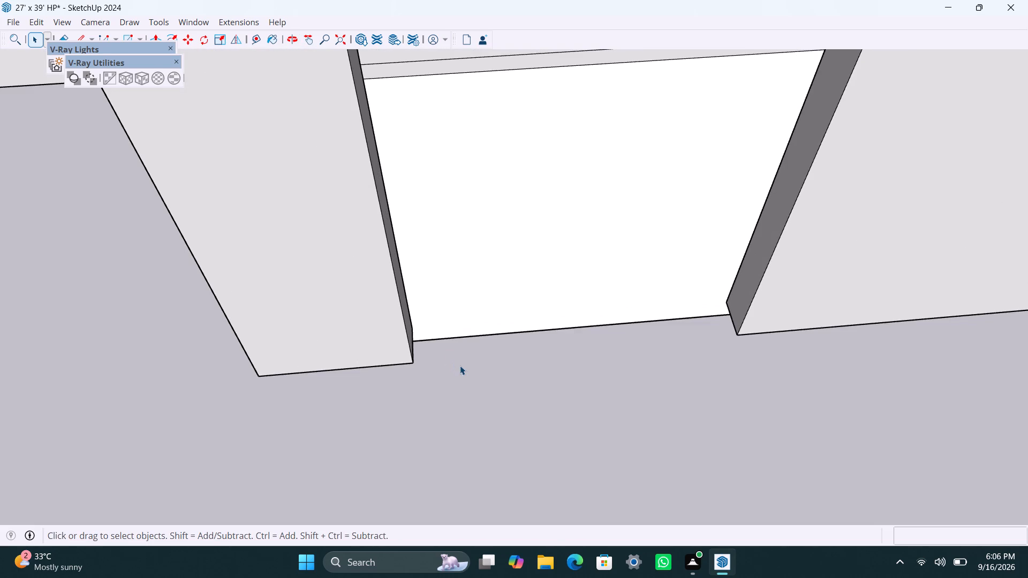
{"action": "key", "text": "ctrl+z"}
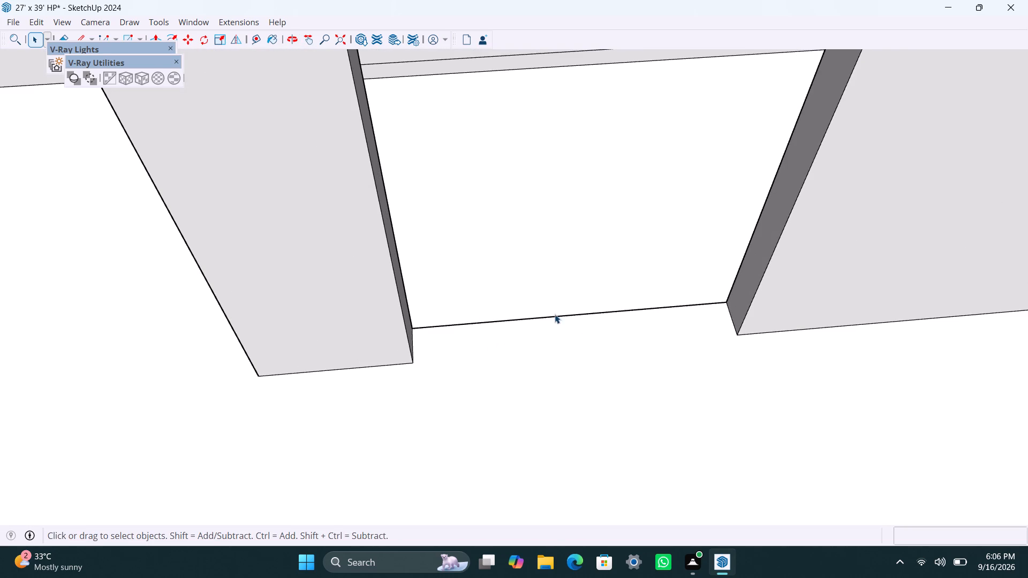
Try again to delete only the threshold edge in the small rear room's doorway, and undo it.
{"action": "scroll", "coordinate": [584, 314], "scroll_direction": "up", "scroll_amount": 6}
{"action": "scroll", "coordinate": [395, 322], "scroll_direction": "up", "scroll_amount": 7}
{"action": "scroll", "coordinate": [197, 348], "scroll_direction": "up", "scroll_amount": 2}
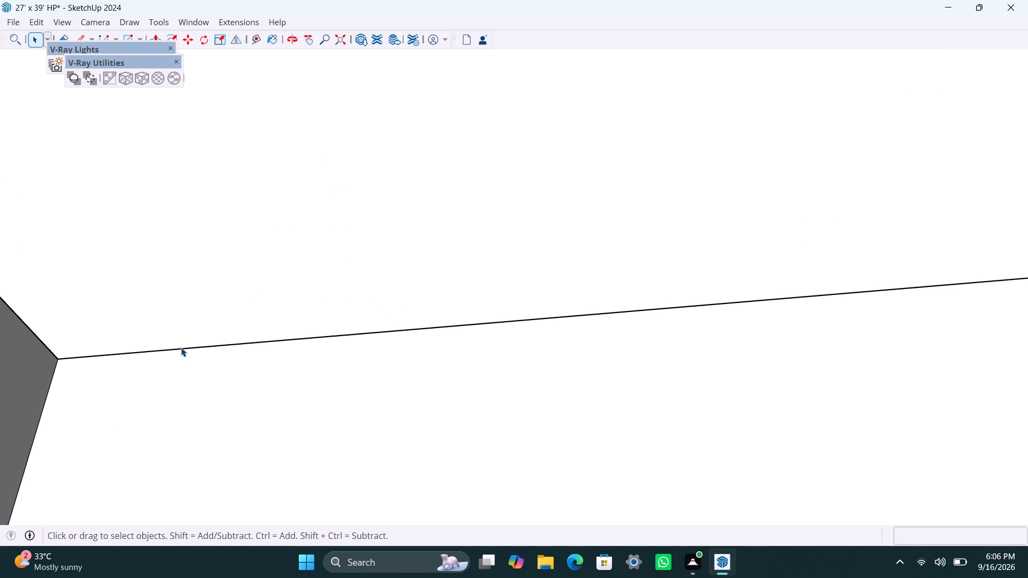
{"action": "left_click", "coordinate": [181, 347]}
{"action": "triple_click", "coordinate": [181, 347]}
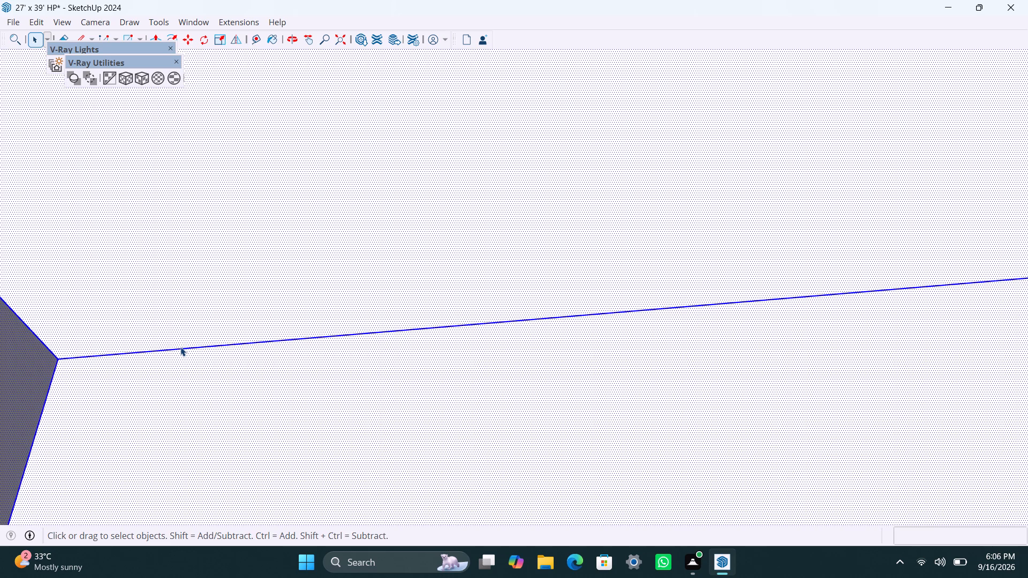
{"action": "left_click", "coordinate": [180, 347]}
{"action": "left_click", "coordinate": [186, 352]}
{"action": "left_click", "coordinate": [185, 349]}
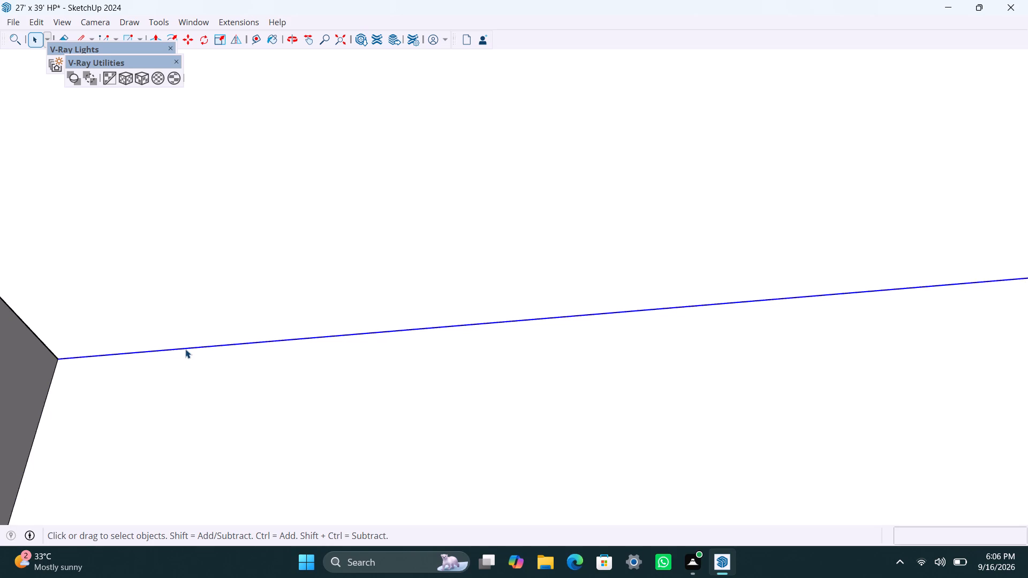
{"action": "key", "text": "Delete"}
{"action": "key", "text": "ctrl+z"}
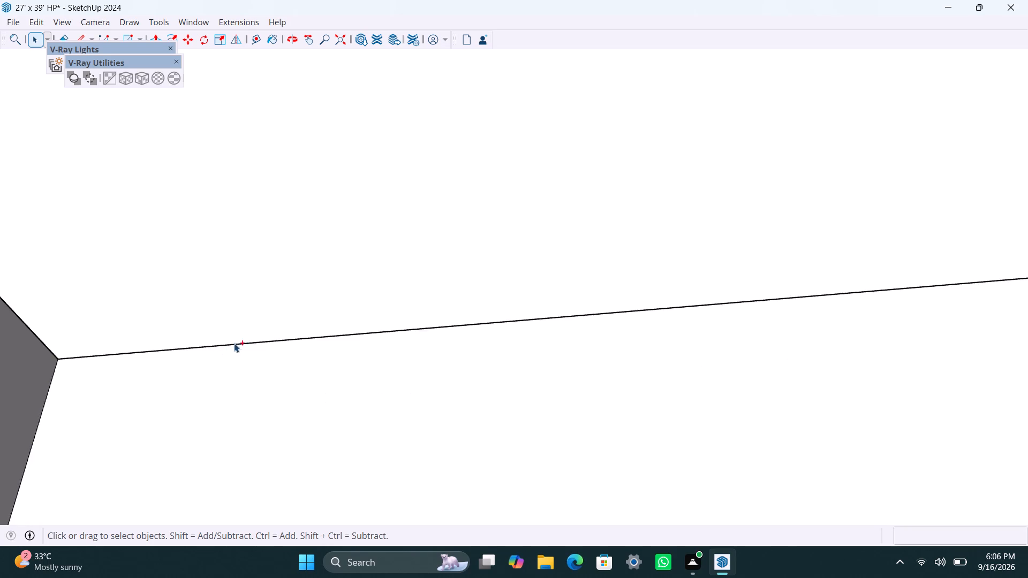
Leave the house group's editing mode and look over the whole room layout from above.
{"action": "scroll", "coordinate": [247, 343], "scroll_direction": "down", "scroll_amount": 20}
{"action": "scroll", "coordinate": [247, 343], "scroll_direction": "down", "scroll_amount": 2}
{"action": "scroll", "coordinate": [371, 244], "scroll_direction": "down", "scroll_amount": 17}
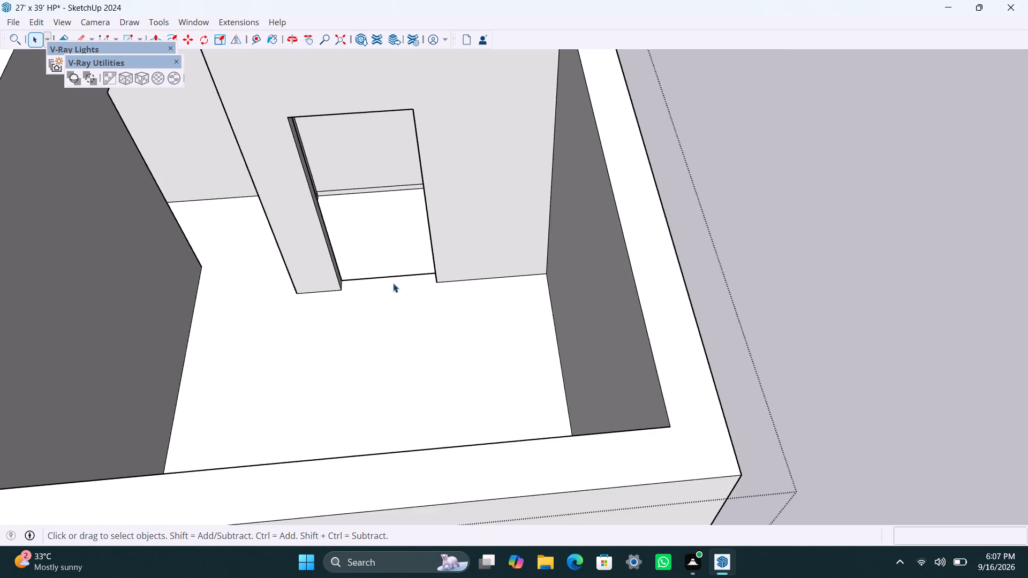
{"action": "scroll", "coordinate": [393, 283], "scroll_direction": "down", "scroll_amount": 4}
{"action": "scroll", "coordinate": [382, 329], "scroll_direction": "down", "scroll_amount": 5}
{"action": "middle_click_drag", "start_coordinate": [292, 301], "coordinate": [825, 283]}
{"action": "scroll", "coordinate": [587, 422], "scroll_direction": "down", "scroll_amount": 4}
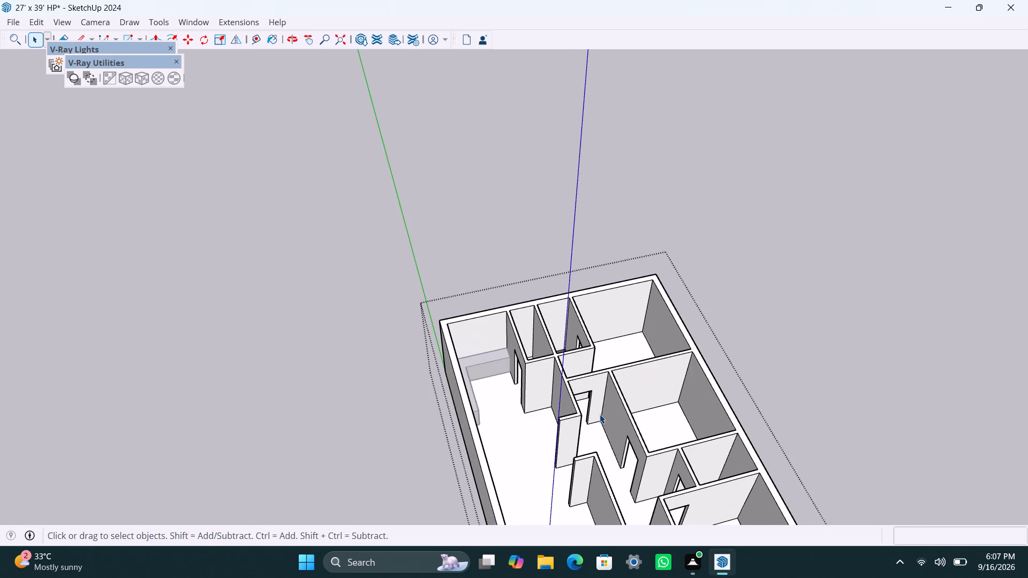
{"action": "left_click", "coordinate": [767, 261]}
{"action": "scroll", "coordinate": [585, 314], "scroll_direction": "down", "scroll_amount": 4}
{"action": "middle_click_drag", "start_coordinate": [523, 331], "coordinate": [494, 399]}
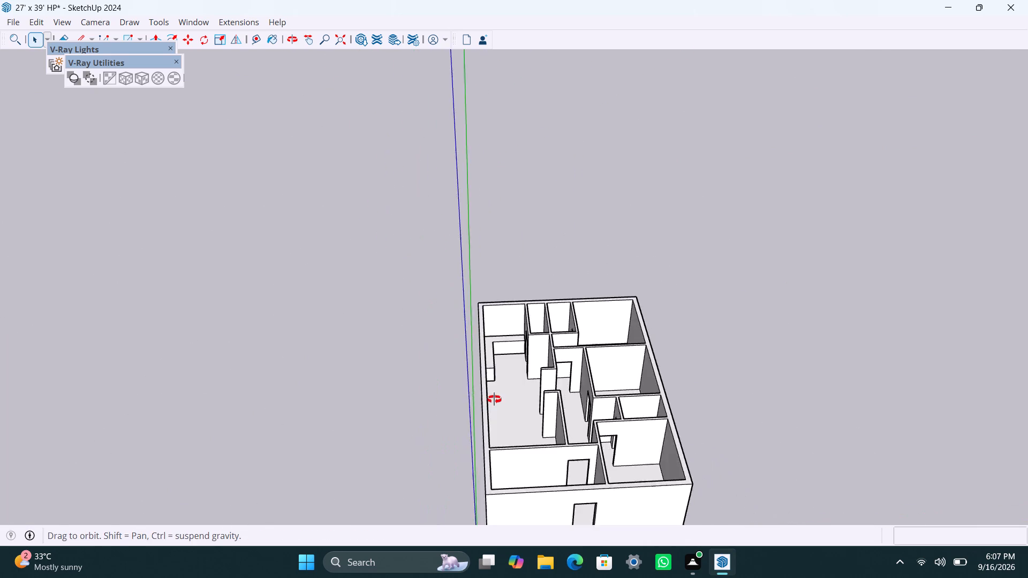
{"action": "middle_click_drag", "start_coordinate": [494, 399], "coordinate": [479, 504]}
{"action": "scroll", "coordinate": [567, 354], "scroll_direction": "up", "scroll_amount": 4}
{"action": "middle_click_drag", "start_coordinate": [567, 314], "coordinate": [528, 279], "text": "shift"}
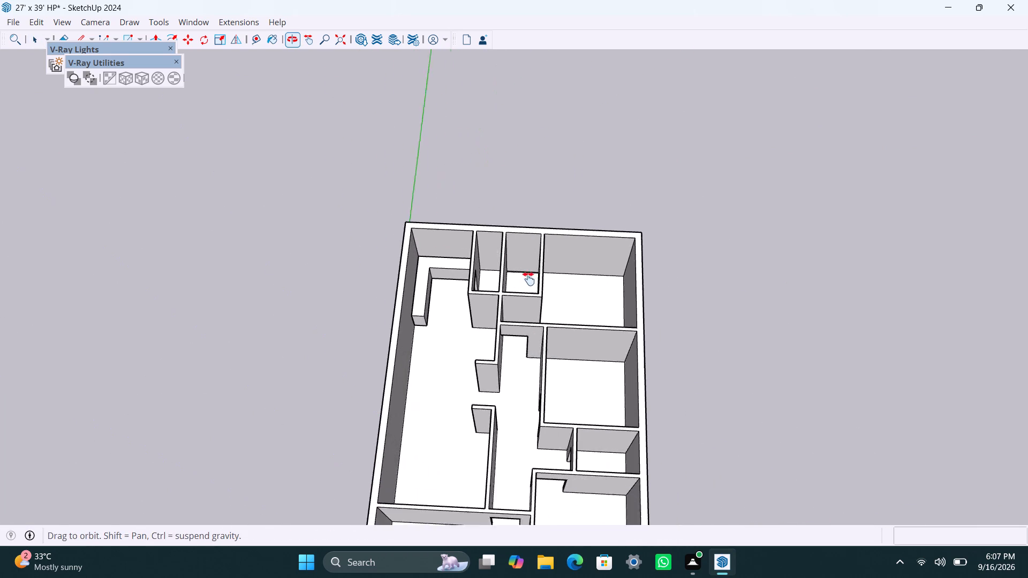
{"action": "middle_click_drag", "start_coordinate": [528, 279], "coordinate": [528, 278], "text": "shift"}
Open the house group for editing at the small rear room next to the rear-right room.
{"action": "scroll", "coordinate": [580, 262], "scroll_direction": "up", "scroll_amount": 4}
{"action": "middle_click_drag", "start_coordinate": [575, 292], "coordinate": [586, 351]}
{"action": "scroll", "coordinate": [554, 286], "scroll_direction": "up", "scroll_amount": 3}
{"action": "scroll", "coordinate": [526, 247], "scroll_direction": "up", "scroll_amount": 1}
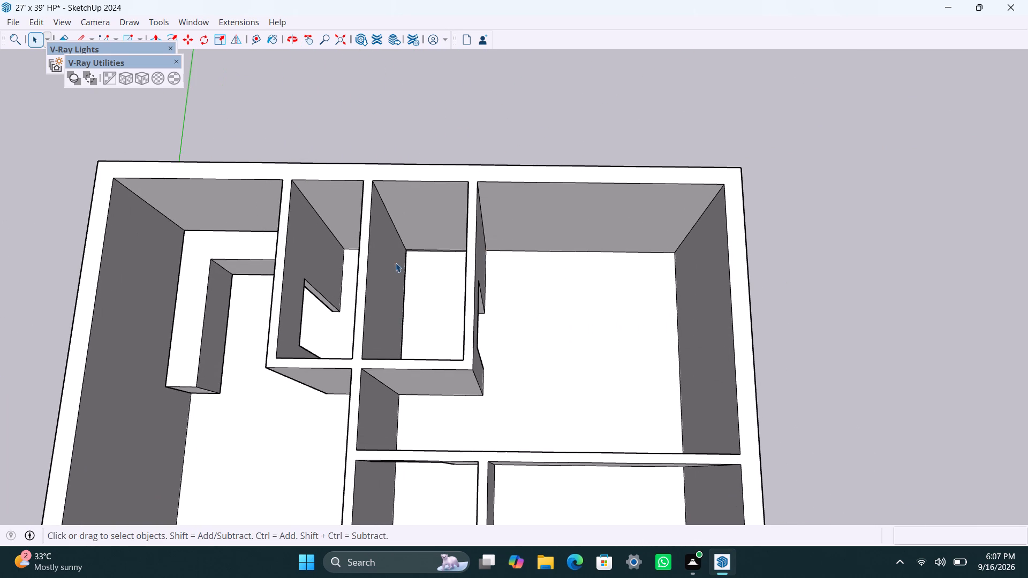
{"action": "scroll", "coordinate": [421, 252], "scroll_direction": "up", "scroll_amount": 4}
{"action": "left_click", "coordinate": [424, 268]}
{"action": "double_click", "coordinate": [424, 268]}
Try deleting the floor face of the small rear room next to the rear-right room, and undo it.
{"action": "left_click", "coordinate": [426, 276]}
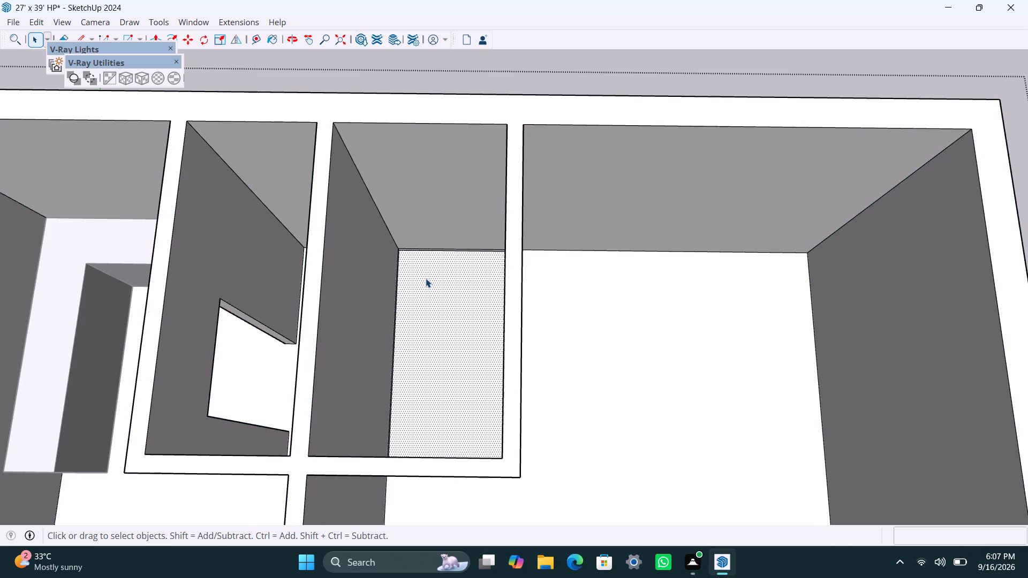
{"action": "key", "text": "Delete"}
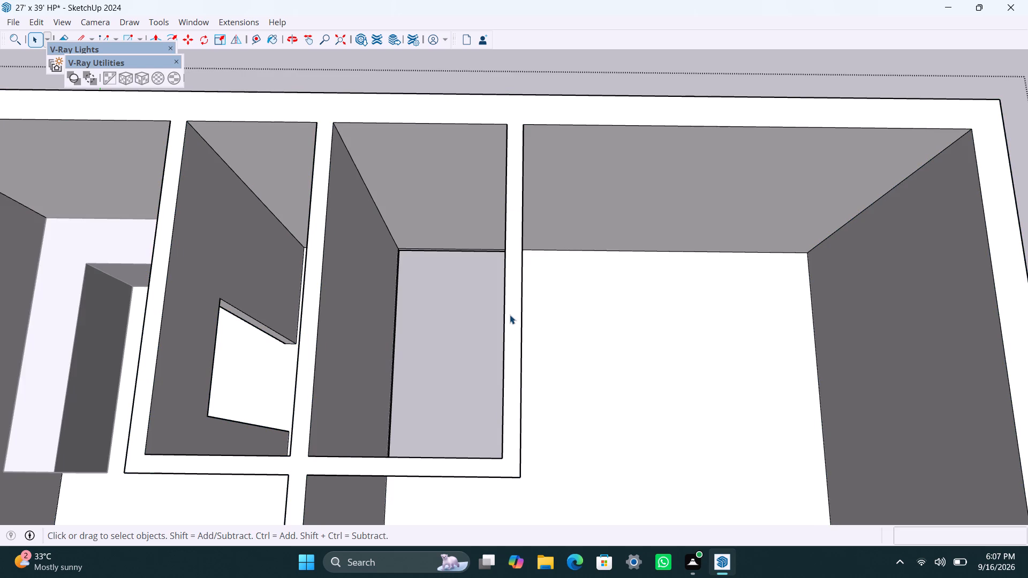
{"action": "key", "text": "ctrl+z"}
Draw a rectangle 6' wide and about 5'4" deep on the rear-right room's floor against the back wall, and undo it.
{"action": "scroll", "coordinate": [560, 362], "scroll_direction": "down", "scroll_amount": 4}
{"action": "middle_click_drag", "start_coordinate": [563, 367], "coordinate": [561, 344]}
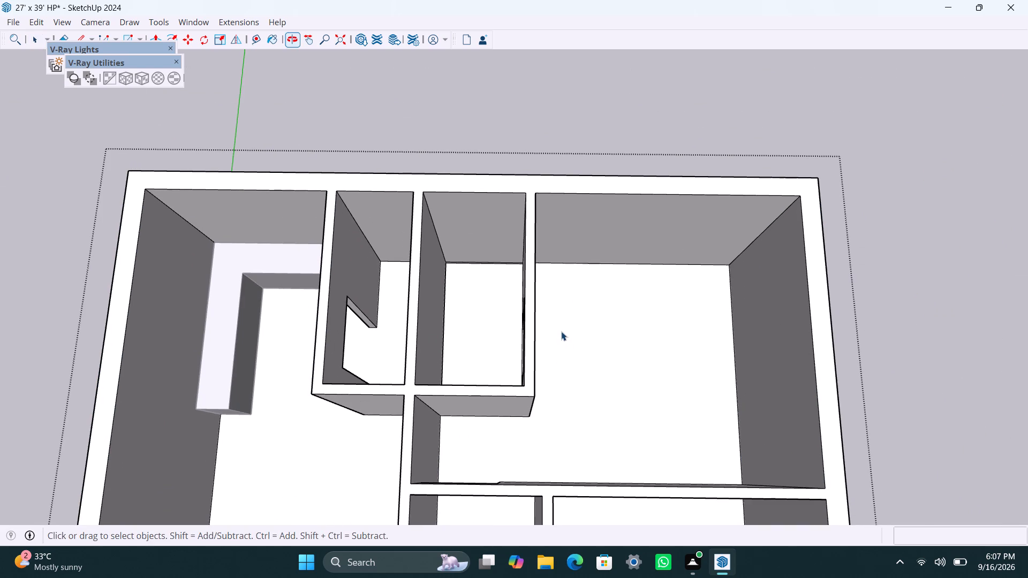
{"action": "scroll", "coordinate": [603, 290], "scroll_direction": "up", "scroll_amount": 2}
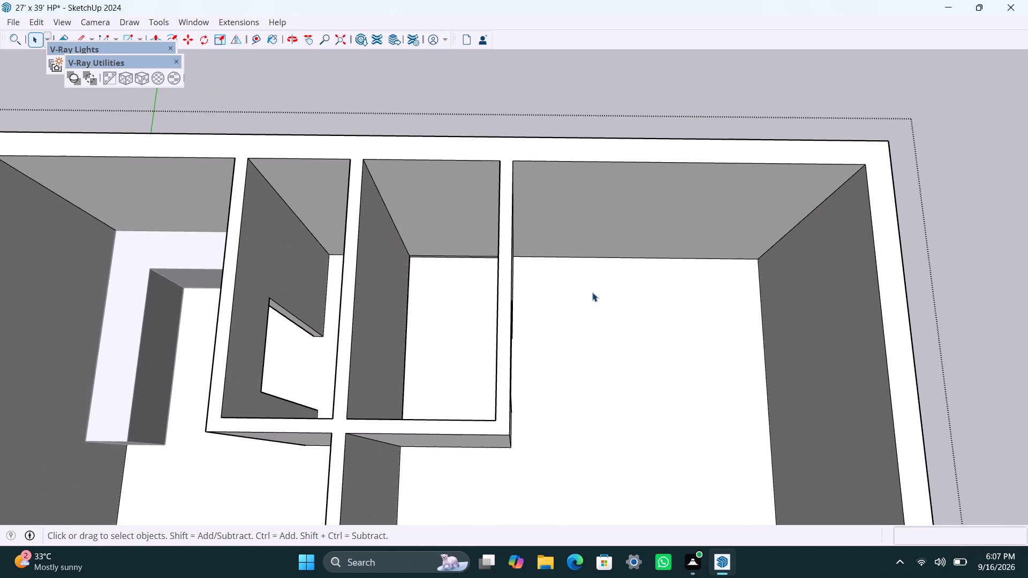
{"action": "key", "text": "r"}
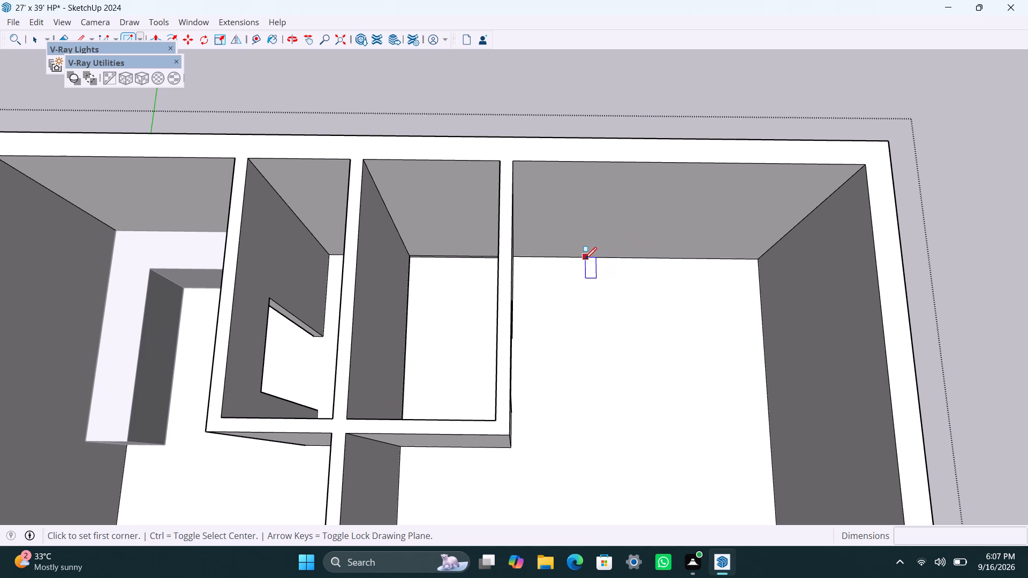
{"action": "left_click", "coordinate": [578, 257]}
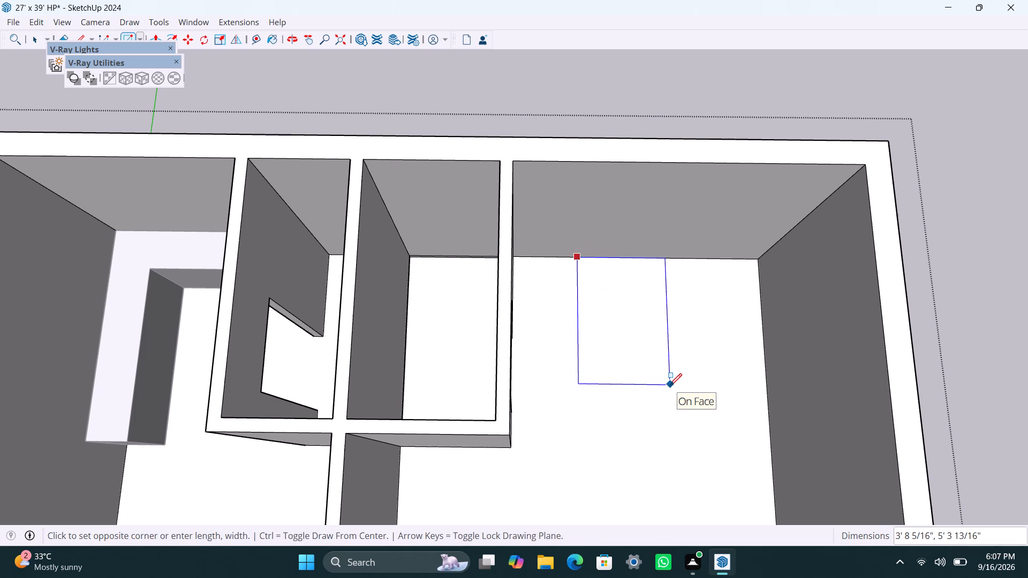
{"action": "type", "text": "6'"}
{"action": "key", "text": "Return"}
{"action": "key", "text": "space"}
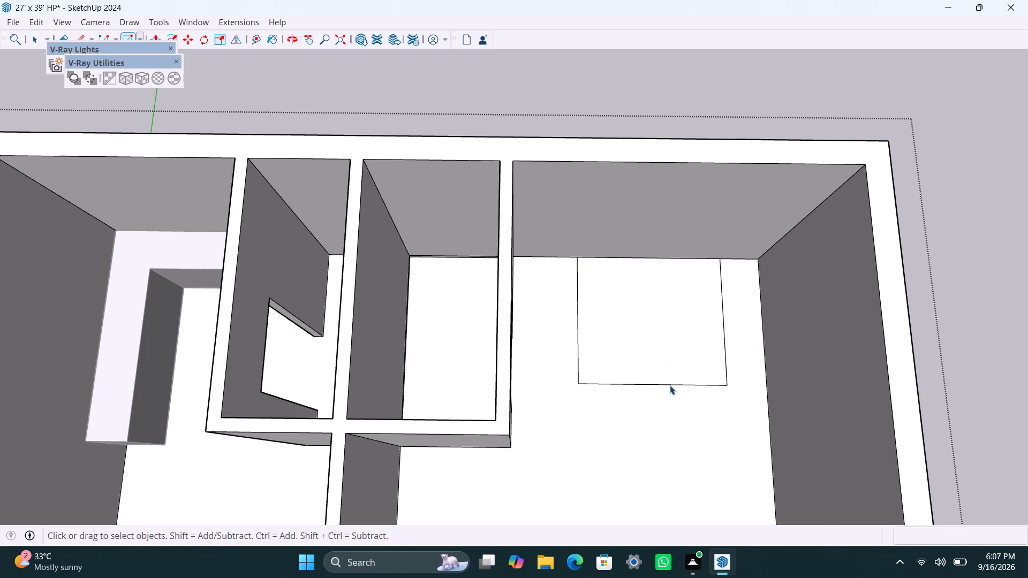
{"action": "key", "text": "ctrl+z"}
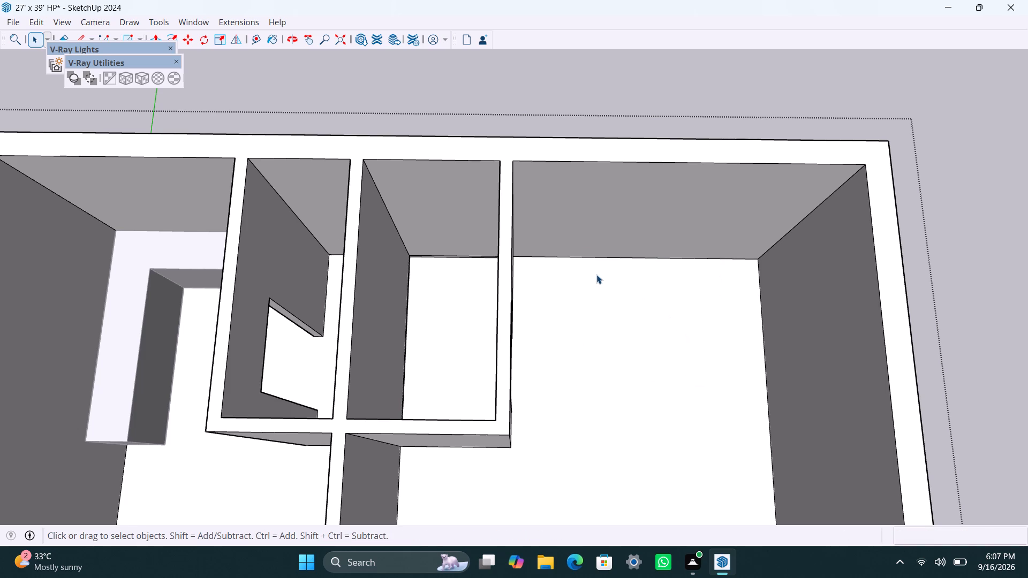
Place a guide line on the rear-right room's floor 6' from the back wall.
{"action": "scroll", "coordinate": [626, 271], "scroll_direction": "up", "scroll_amount": 1}
{"action": "key", "text": "t"}
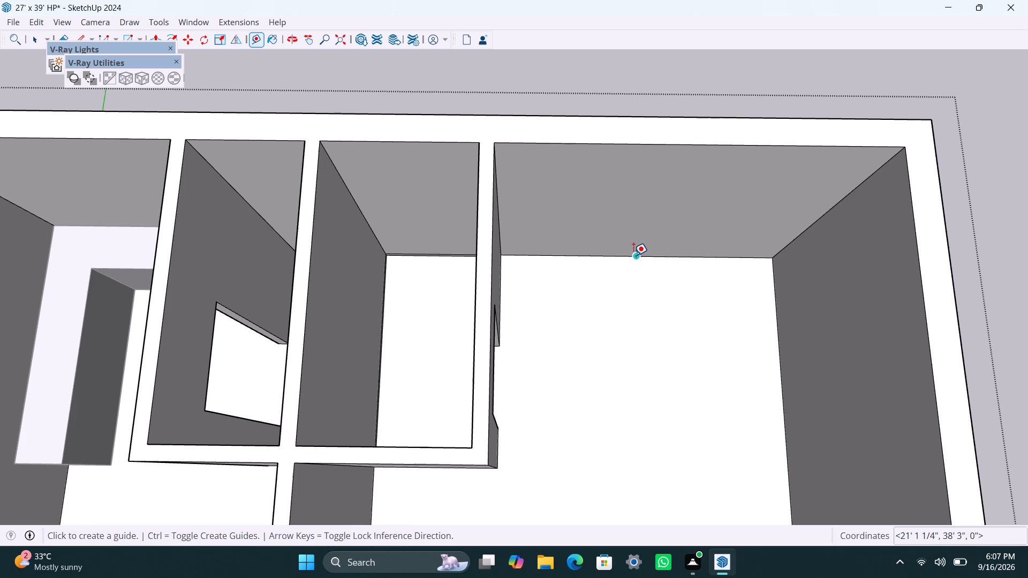
{"action": "left_click", "coordinate": [633, 255]}
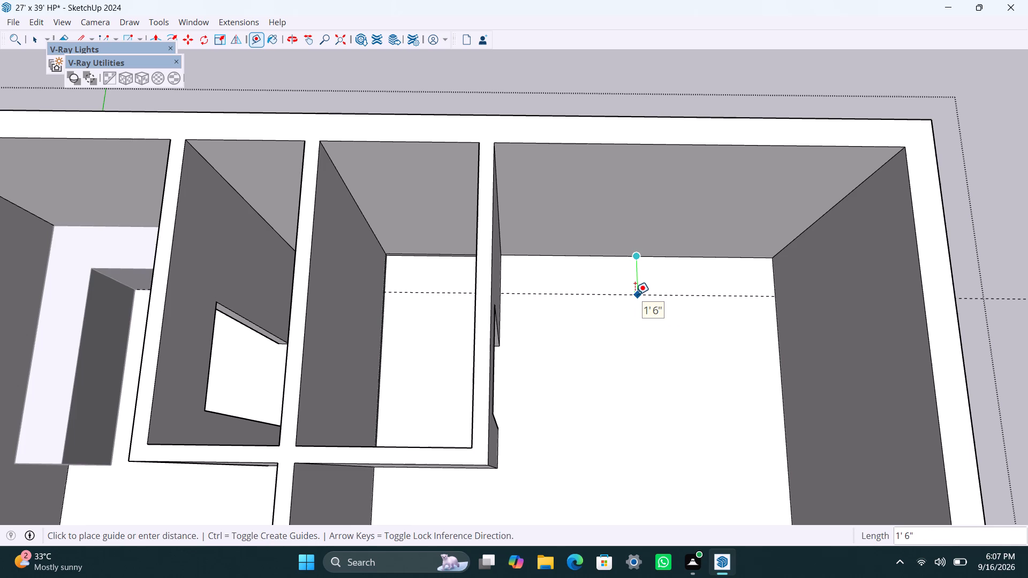
{"action": "type", "text": "6'"}
{"action": "key", "text": "Return"}
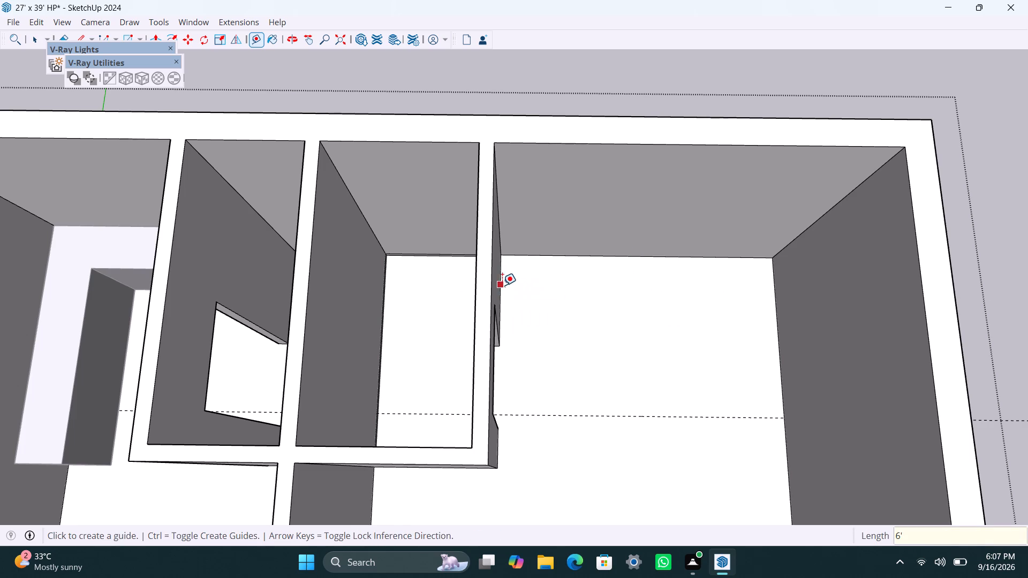
Place guides on the rear-right room's floor 2' from the partition shared with the small room, and 6' beyond that guide.
{"action": "left_click_drag", "start_coordinate": [502, 285], "coordinate": [512, 286]}
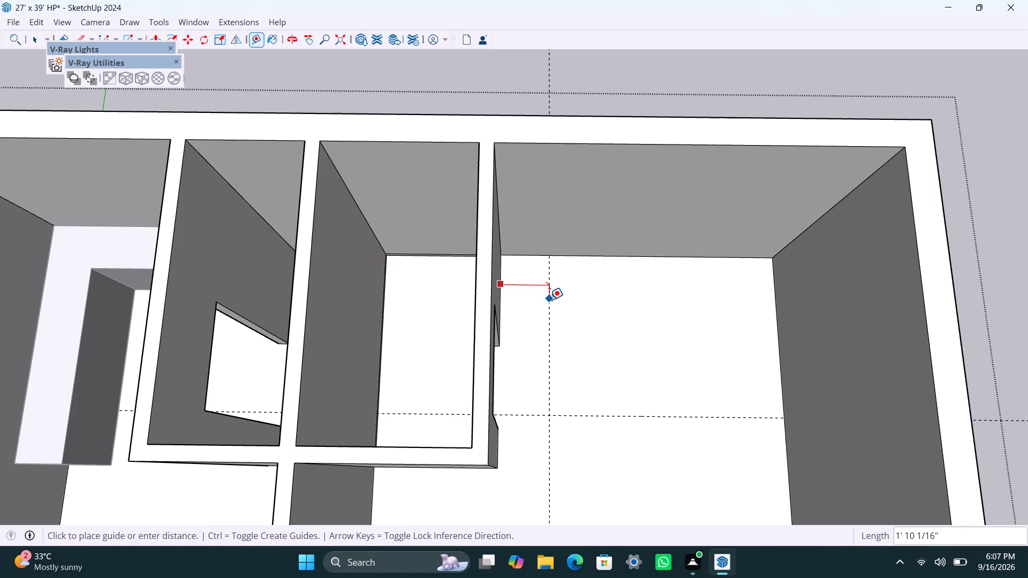
{"action": "type", "text": "2'"}
{"action": "key", "text": "Return"}
{"action": "left_click_drag", "start_coordinate": [555, 309], "coordinate": [552, 314]}
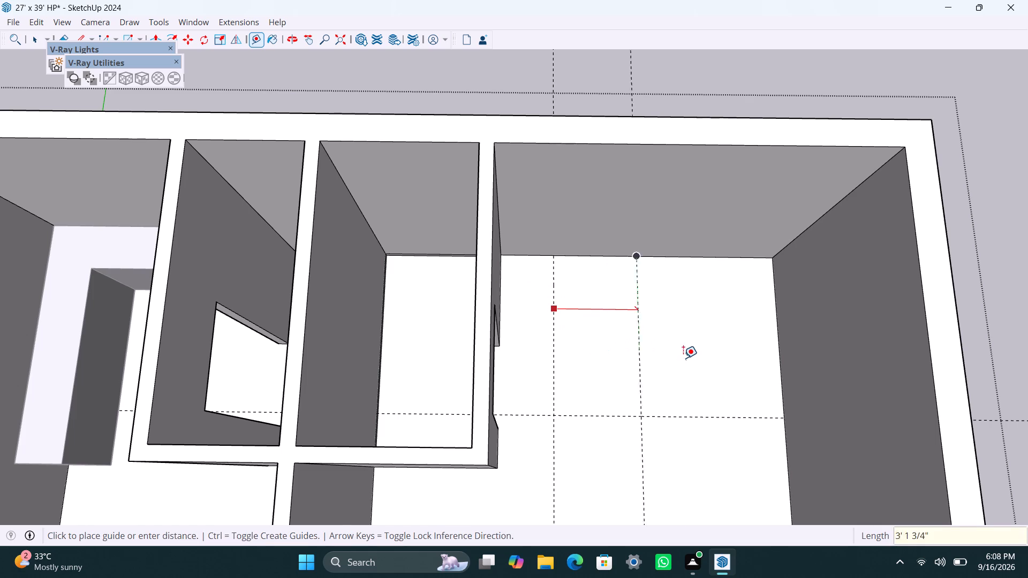
{"action": "type", "text": "6'"}
{"action": "key", "text": "Return"}
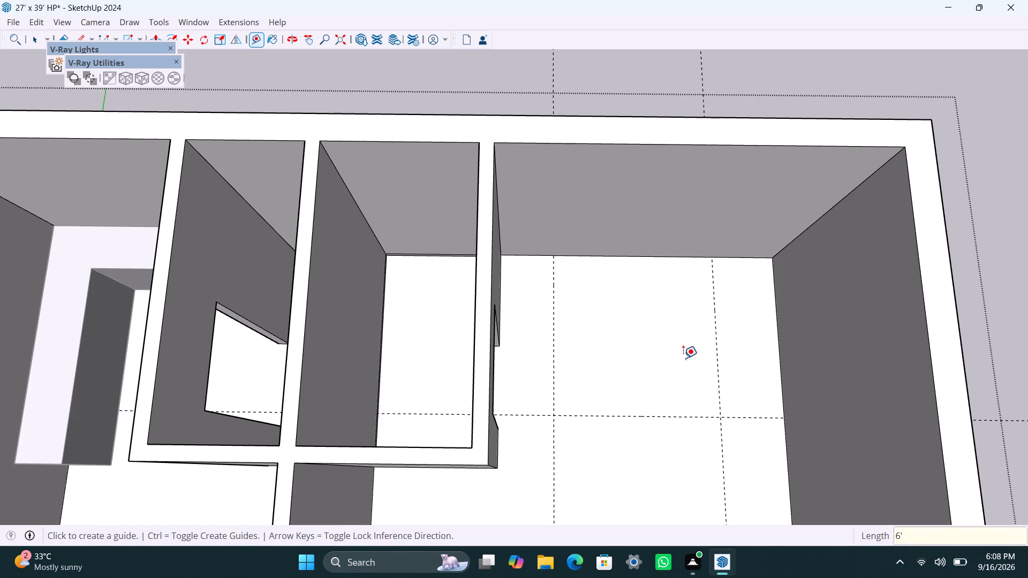
{"action": "key", "text": "space"}
Draw a 6' x 6' rectangle between the guides against the rear-right room's back wall and make it a group.
{"action": "key", "text": "r"}
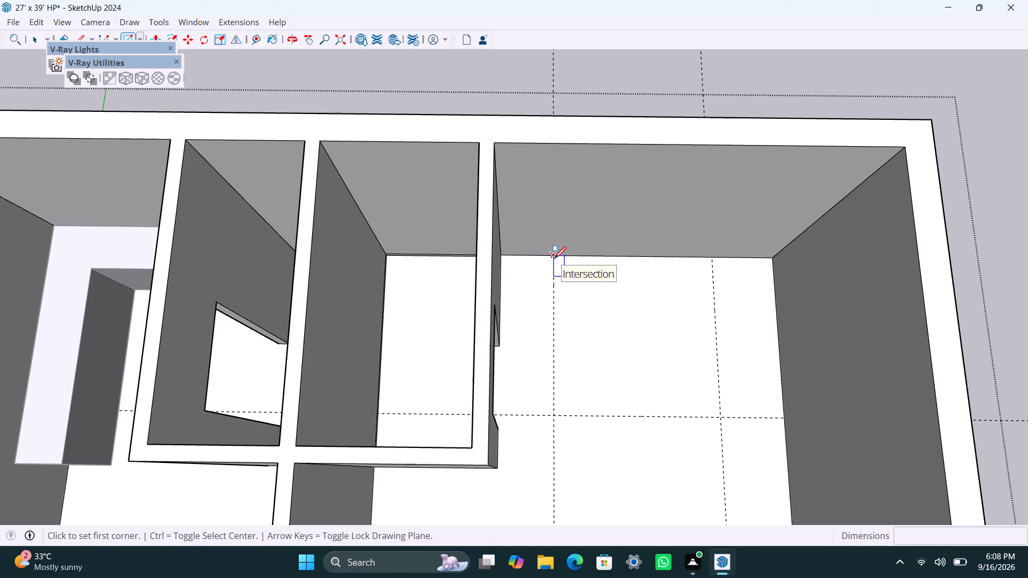
{"action": "left_click", "coordinate": [554, 258]}
{"action": "left_click", "coordinate": [722, 418]}
{"action": "key", "text": "space"}
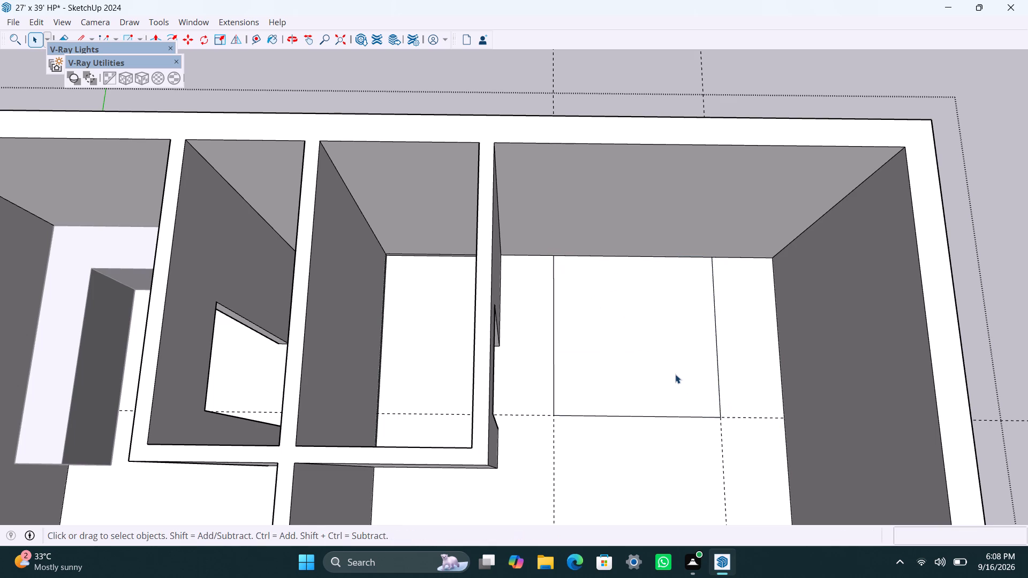
{"action": "double_click", "coordinate": [675, 374]}
{"action": "right_click_drag", "start_coordinate": [674, 374], "coordinate": [666, 373]}
{"action": "left_click", "coordinate": [722, 160]}
Extrude the square inside its group in the rear-right room up 3' and close the group.
{"action": "left_click", "coordinate": [656, 346]}
{"action": "double_click", "coordinate": [654, 338]}
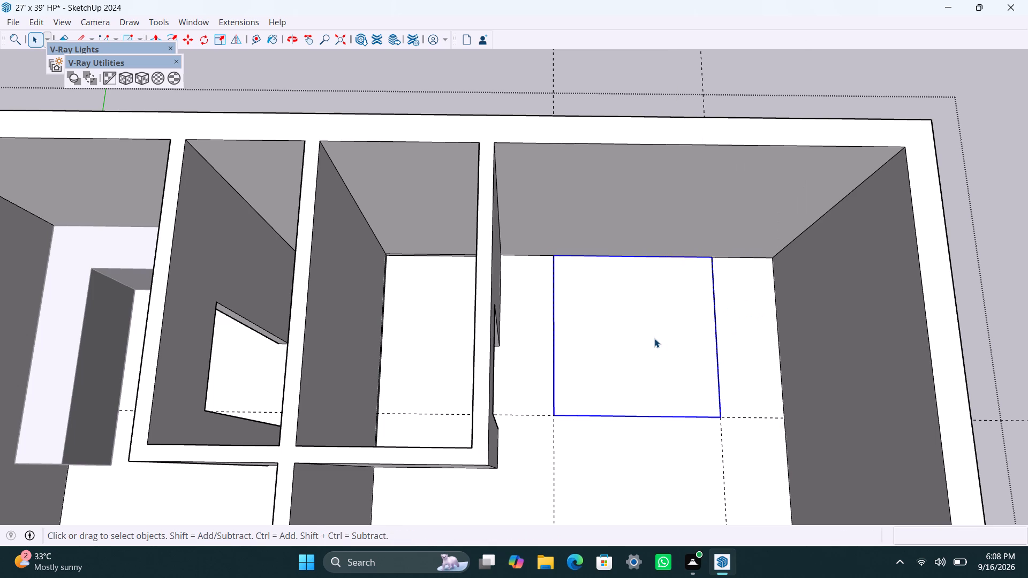
{"action": "key", "text": "p"}
{"action": "left_click", "coordinate": [654, 338]}
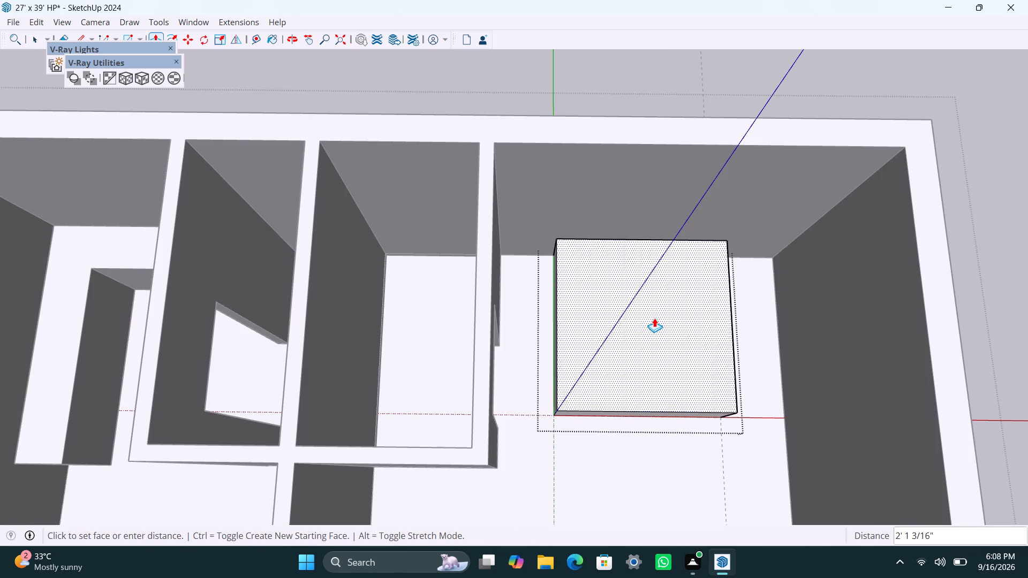
{"action": "type", "text": "3'"}
{"action": "key", "text": "Return"}
{"action": "key", "text": "space"}
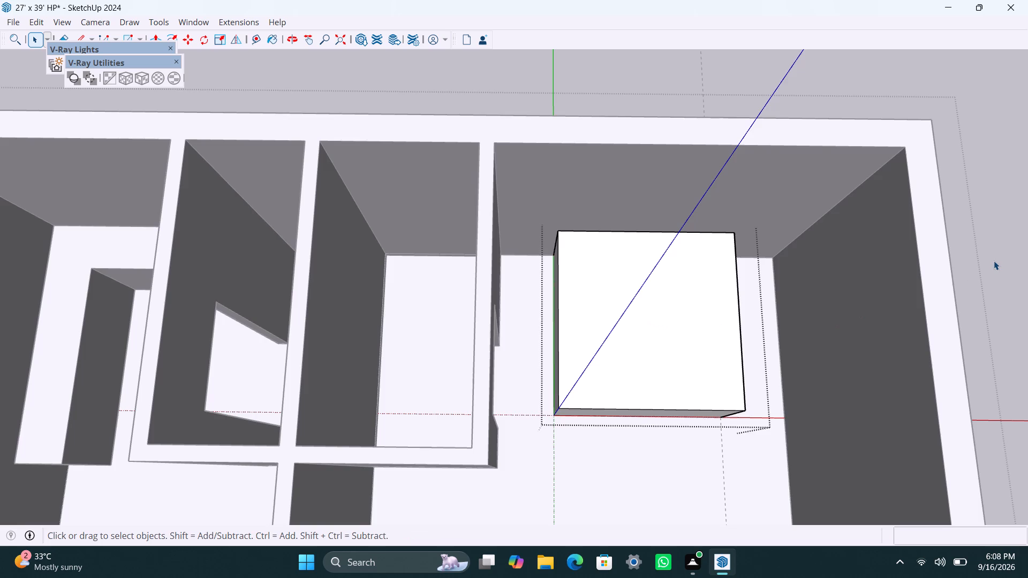
{"action": "left_click", "coordinate": [995, 259]}
Delete the two guide lines that cross the floor of the middle room on the house's right side.
{"action": "scroll", "coordinate": [624, 375], "scroll_direction": "down", "scroll_amount": 10}
{"action": "middle_click_drag", "start_coordinate": [616, 399], "coordinate": [634, 392], "text": "shift"}
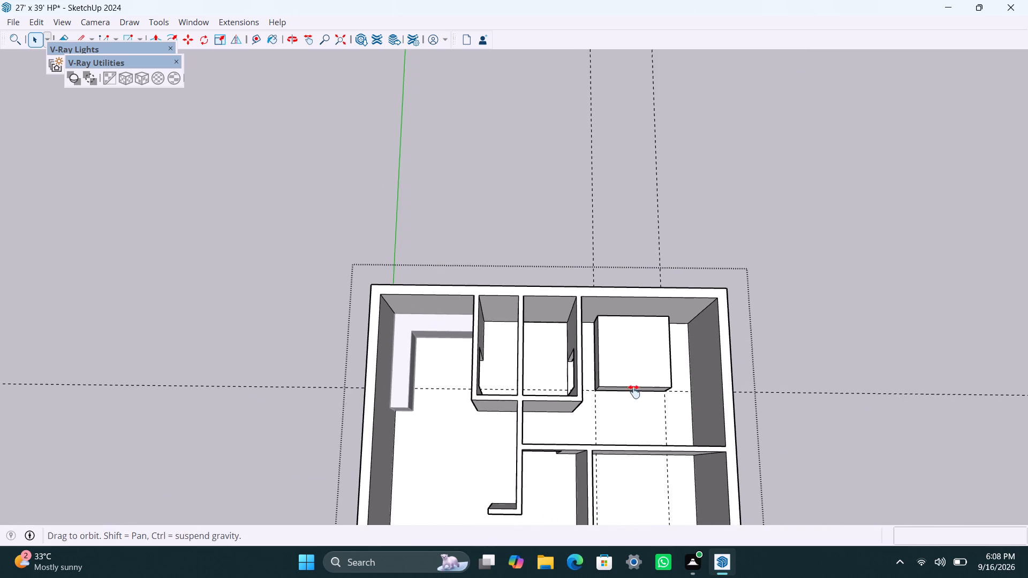
{"action": "middle_click_drag", "start_coordinate": [634, 392], "coordinate": [677, 318], "text": "shift"}
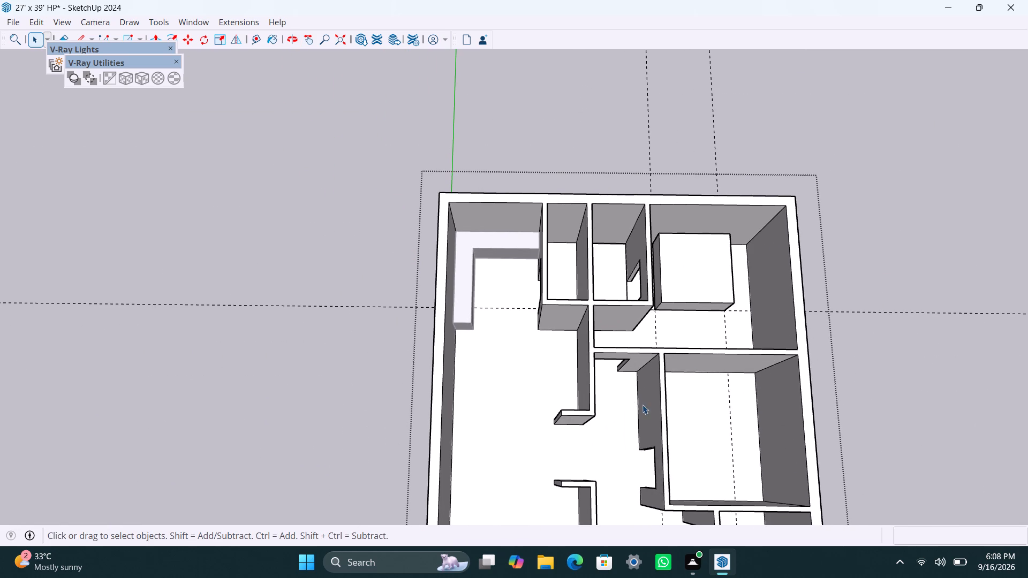
{"action": "scroll", "coordinate": [664, 428], "scroll_direction": "down", "scroll_amount": 2}
{"action": "middle_click_drag", "start_coordinate": [665, 430], "coordinate": [657, 360], "text": "shift"}
{"action": "scroll", "coordinate": [640, 417], "scroll_direction": "up", "scroll_amount": 2}
{"action": "middle_click_drag", "start_coordinate": [601, 439], "coordinate": [674, 446]}
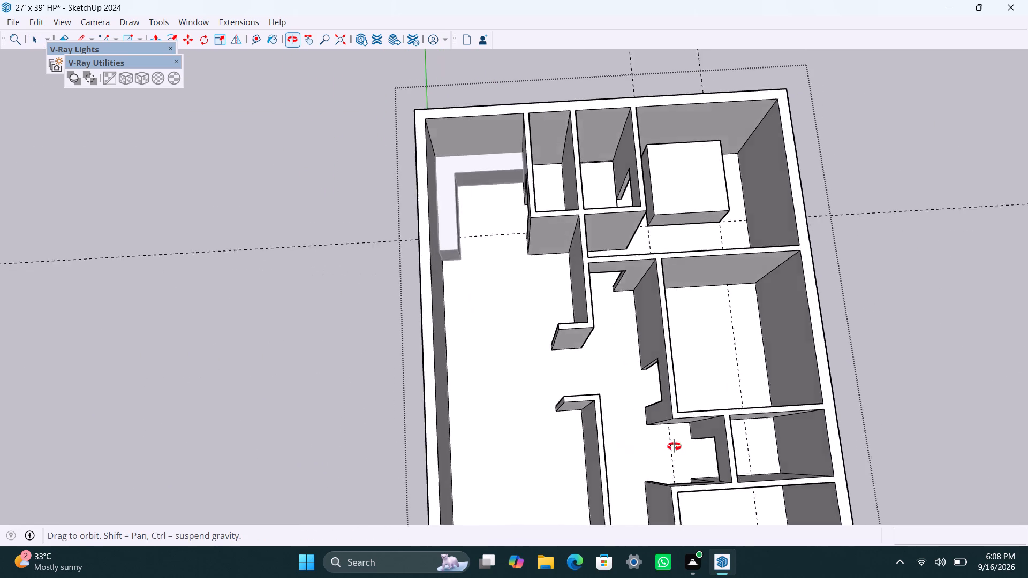
{"action": "middle_click_drag", "start_coordinate": [674, 446], "coordinate": [1003, 438]}
{"action": "scroll", "coordinate": [575, 351], "scroll_direction": "down", "scroll_amount": 4}
{"action": "middle_click_drag", "start_coordinate": [445, 282], "coordinate": [387, 391]}
{"action": "scroll", "coordinate": [539, 401], "scroll_direction": "up", "scroll_amount": 3}
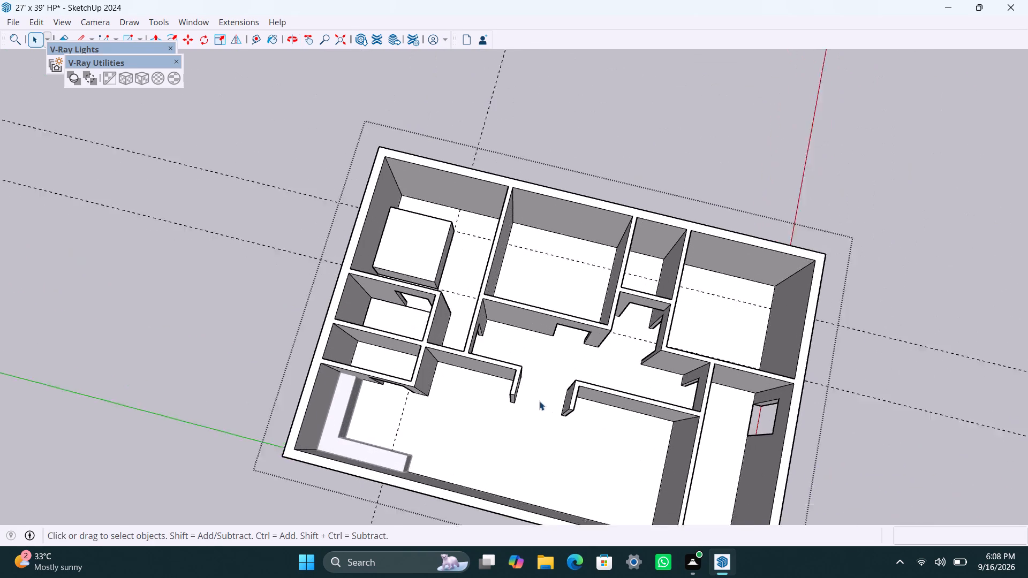
{"action": "middle_click_drag", "start_coordinate": [580, 429], "coordinate": [716, 398]}
{"action": "scroll", "coordinate": [530, 250], "scroll_direction": "up", "scroll_amount": 3}
{"action": "middle_click_drag", "start_coordinate": [613, 324], "coordinate": [568, 342]}
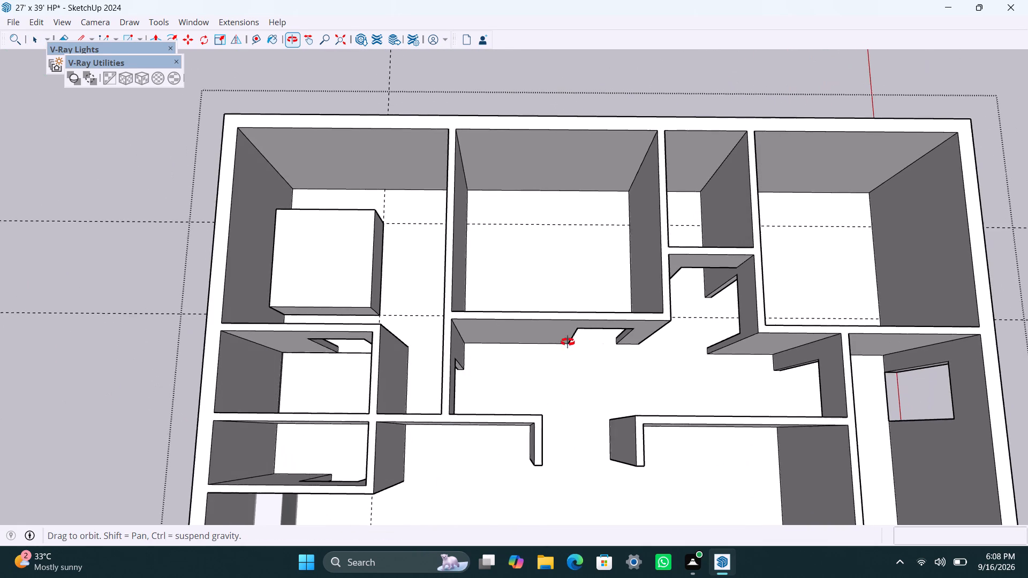
{"action": "middle_click_drag", "start_coordinate": [568, 342], "coordinate": [547, 344]}
{"action": "scroll", "coordinate": [602, 223], "scroll_direction": "up", "scroll_amount": 2}
{"action": "middle_click_drag", "start_coordinate": [558, 241], "coordinate": [534, 259], "text": "shift"}
{"action": "scroll", "coordinate": [524, 248], "scroll_direction": "up", "scroll_amount": 2}
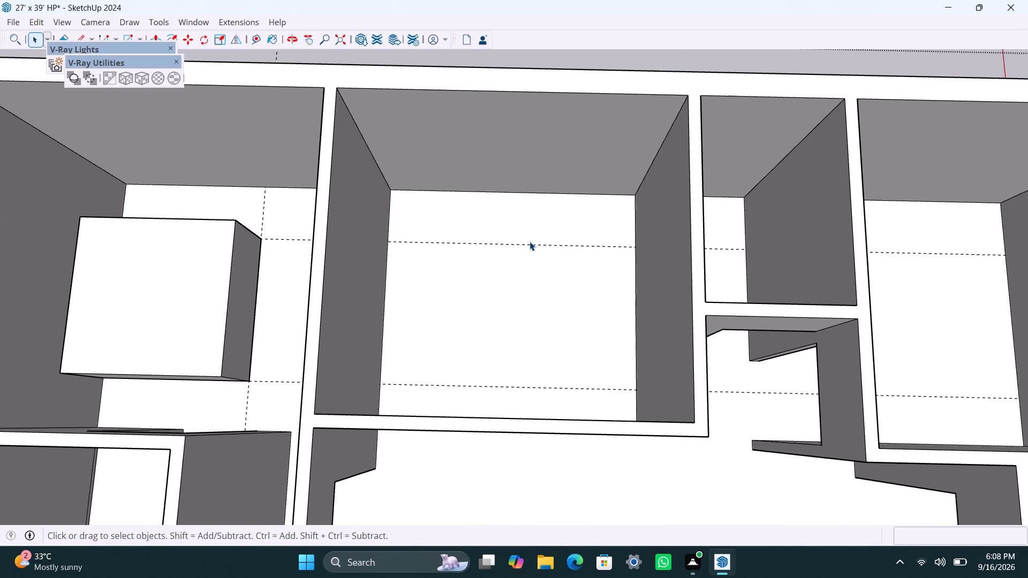
{"action": "left_click", "coordinate": [524, 244]}
{"action": "key", "text": "Delete"}
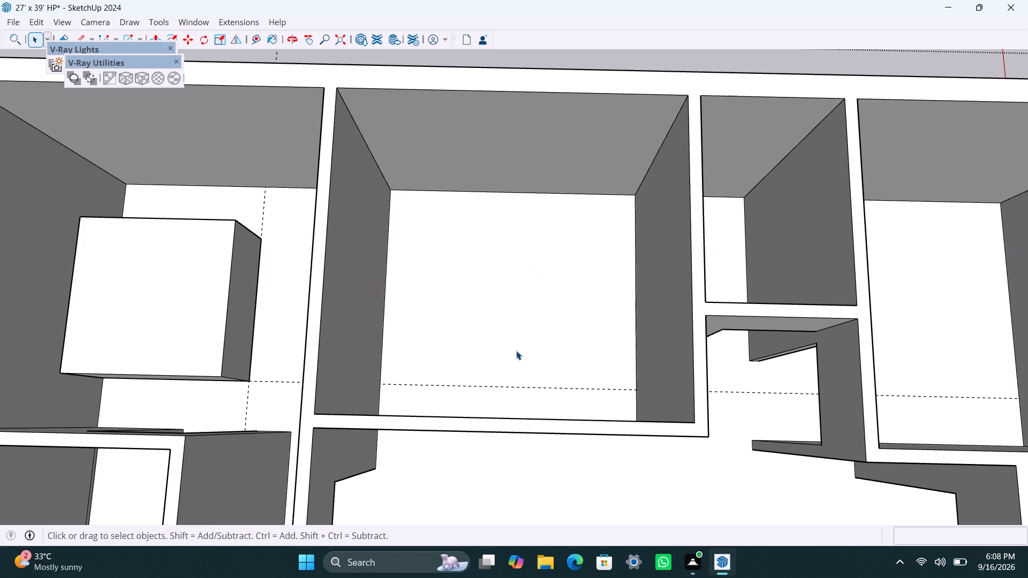
{"action": "left_click", "coordinate": [534, 387]}
{"action": "key", "text": "Delete"}
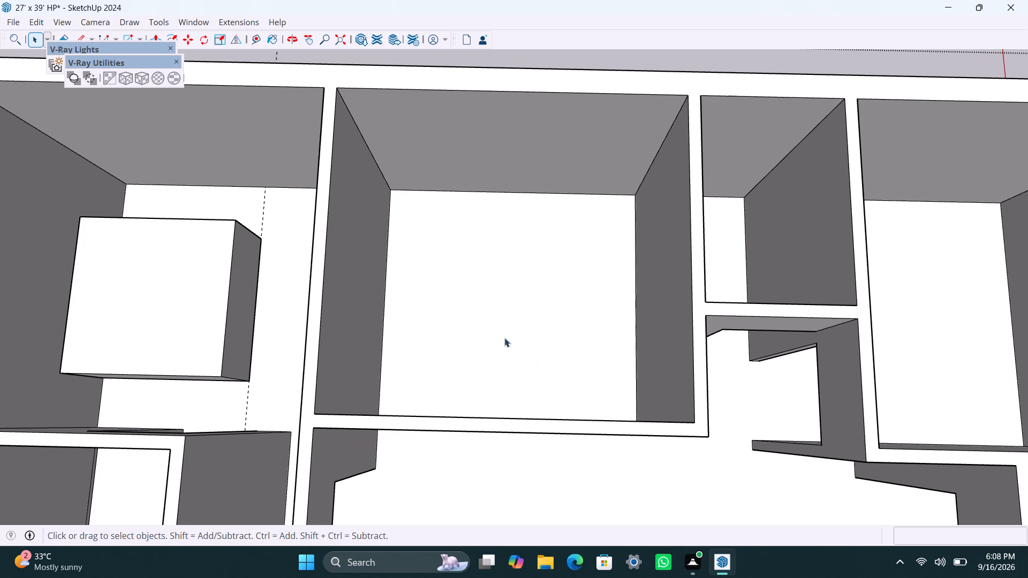
Place guides on the middle room's floor 6' from the exterior wall, 2' from the rear-right room's partition, and 6' beyond the latter.
{"action": "key", "text": "t"}
{"action": "left_click", "coordinate": [509, 192]}
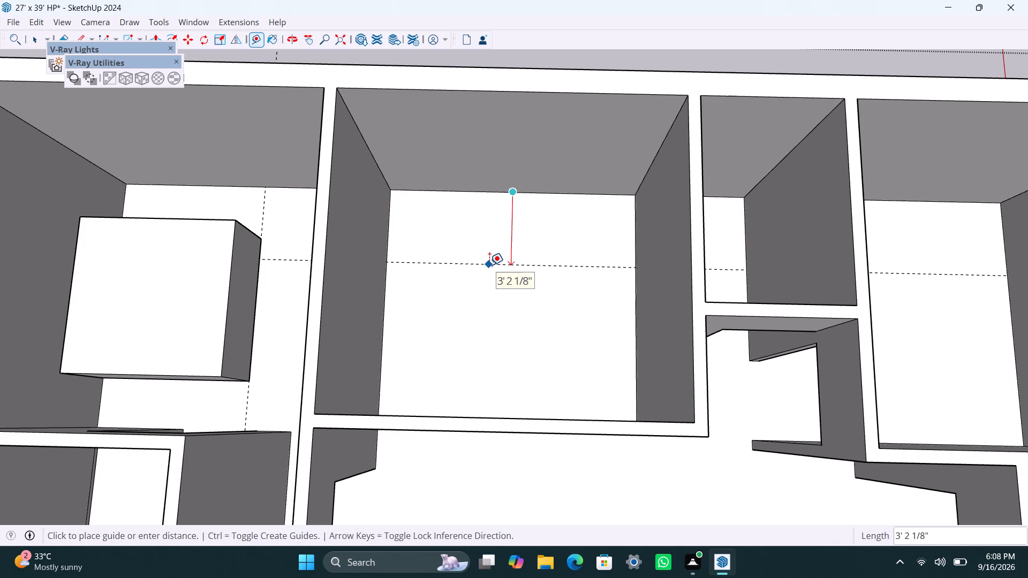
{"action": "type", "text": "6'"}
{"action": "key", "text": "Return"}
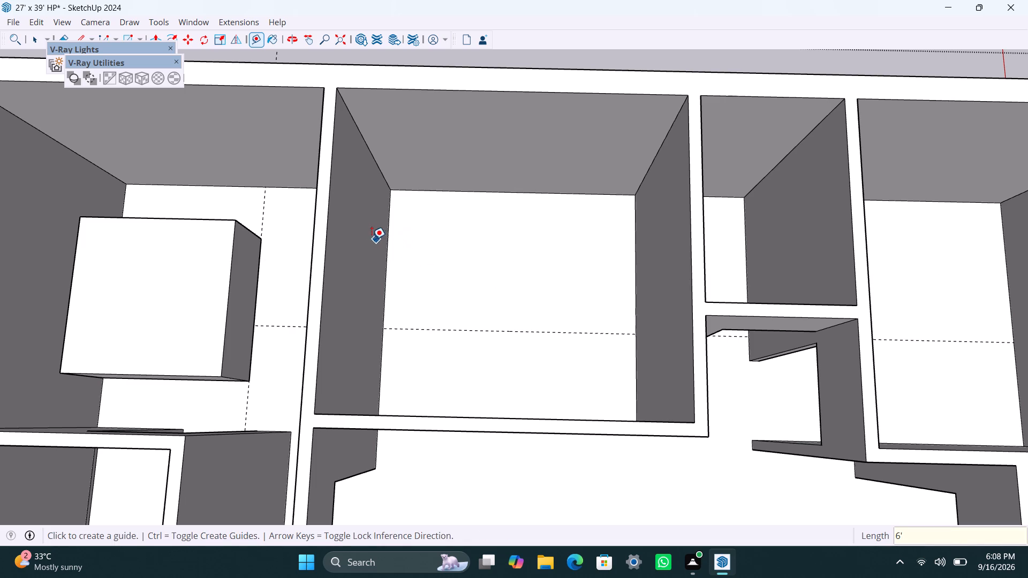
{"action": "left_click", "coordinate": [387, 239]}
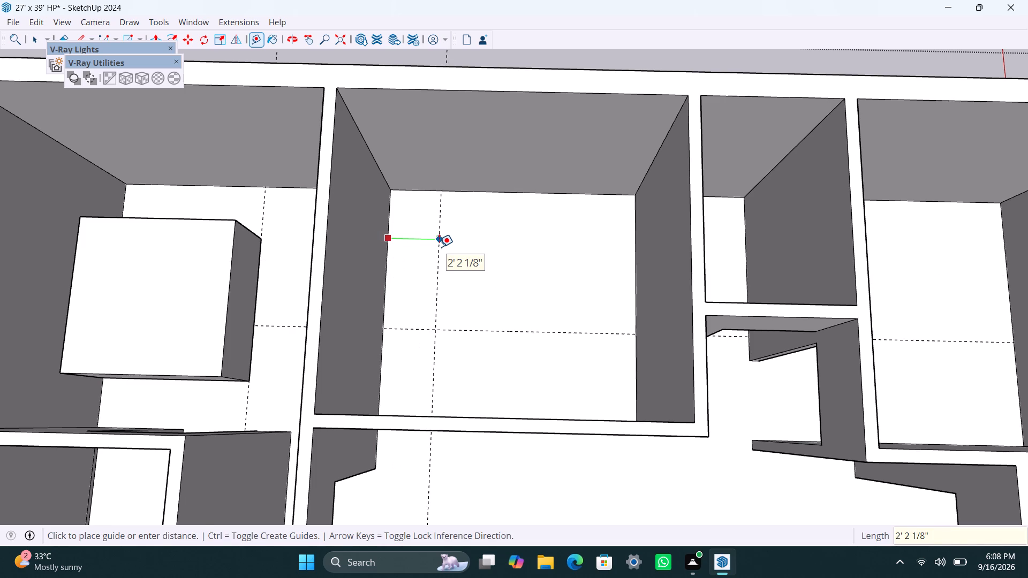
{"action": "type", "text": "2'"}
{"action": "key", "text": "Return"}
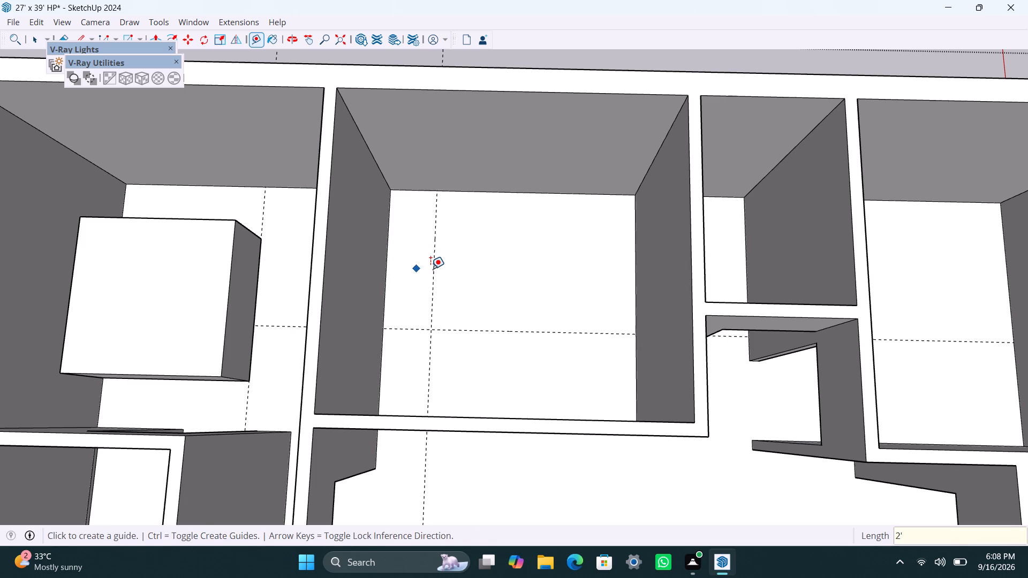
{"action": "left_click", "coordinate": [436, 260]}
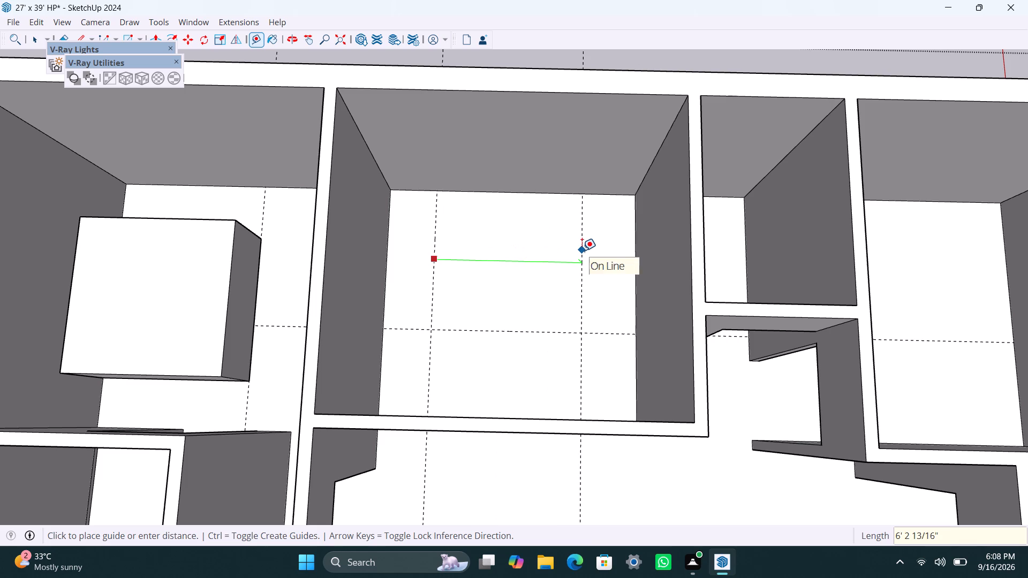
{"action": "type", "text": "6'"}
{"action": "key", "text": "Return"}
{"action": "key", "text": "space"}
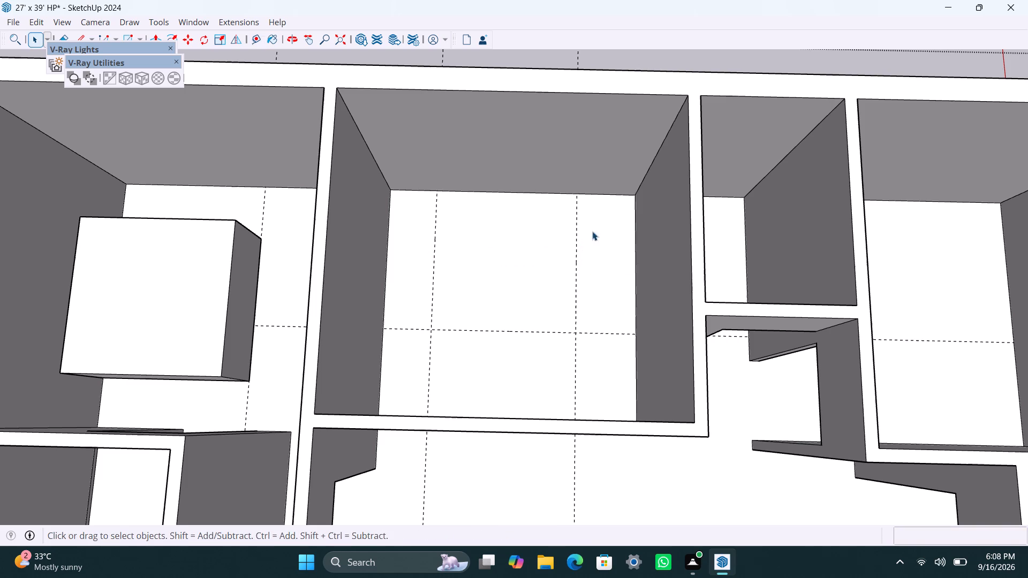
Draw a 6' x 6' rectangle between the guides against the middle room's exterior wall and make it a group.
{"action": "key", "text": "r"}
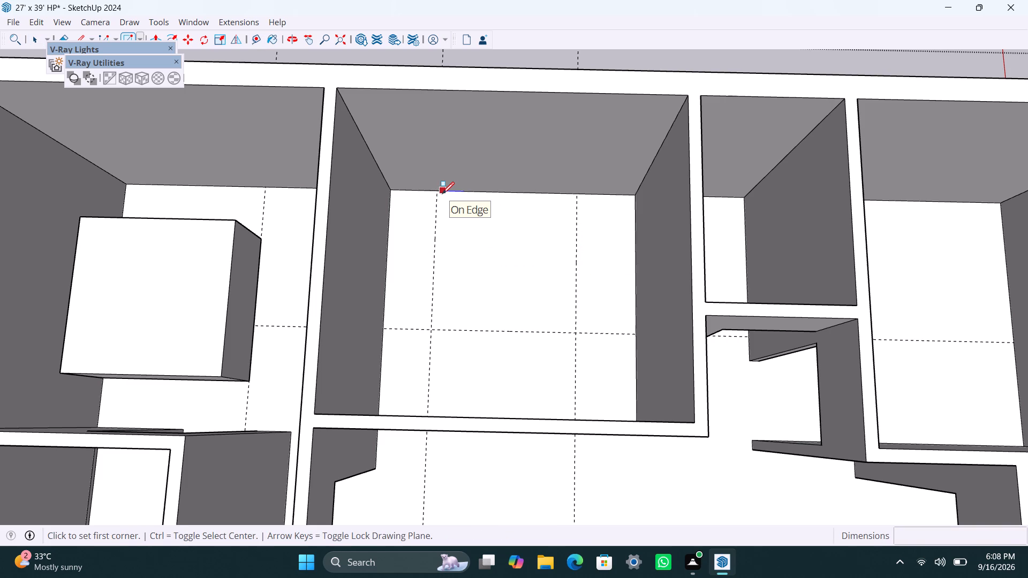
{"action": "left_click", "coordinate": [439, 192]}
{"action": "left_click", "coordinate": [578, 331]}
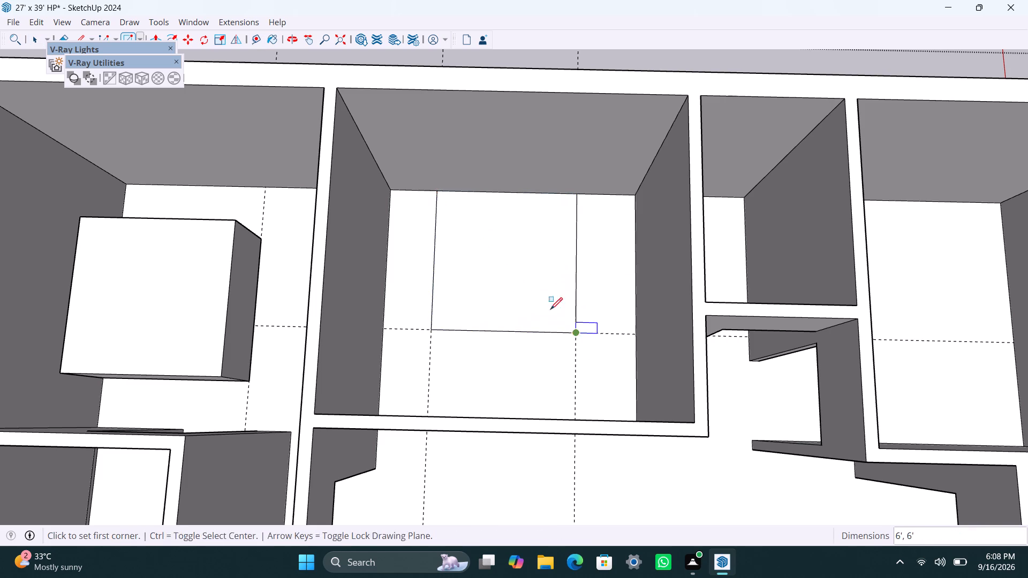
{"action": "key", "text": "space"}
{"action": "double_click", "coordinate": [536, 296]}
{"action": "right_click_drag", "start_coordinate": [536, 296], "coordinate": [528, 295]}
{"action": "left_click", "coordinate": [600, 130]}
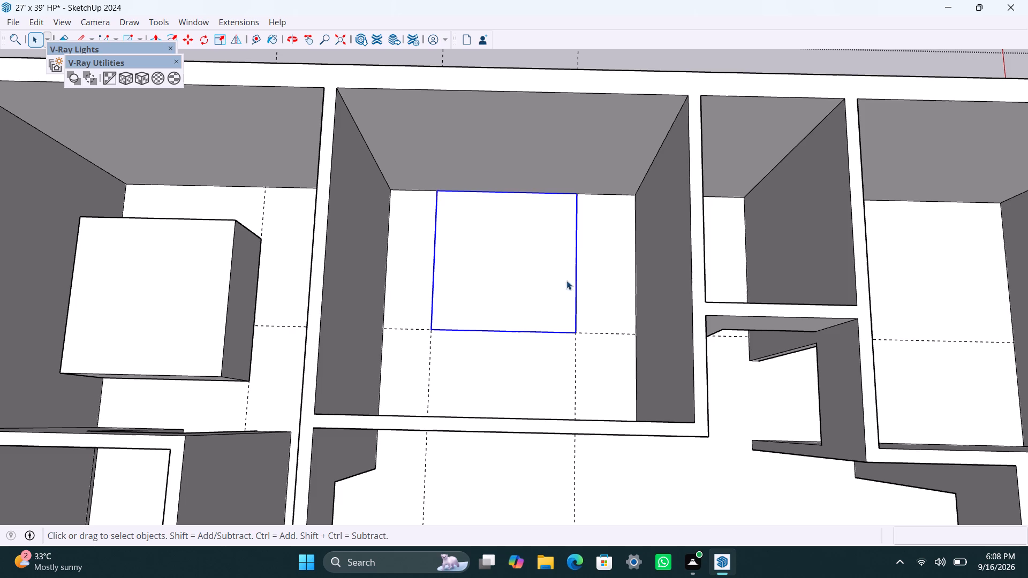
Extrude the square inside its group in the middle room up 3' and close the group.
{"action": "triple_click", "coordinate": [558, 288]}
{"action": "left_click", "coordinate": [556, 288]}
{"action": "key", "text": "p"}
{"action": "left_click_drag", "start_coordinate": [556, 288], "coordinate": [548, 274]}
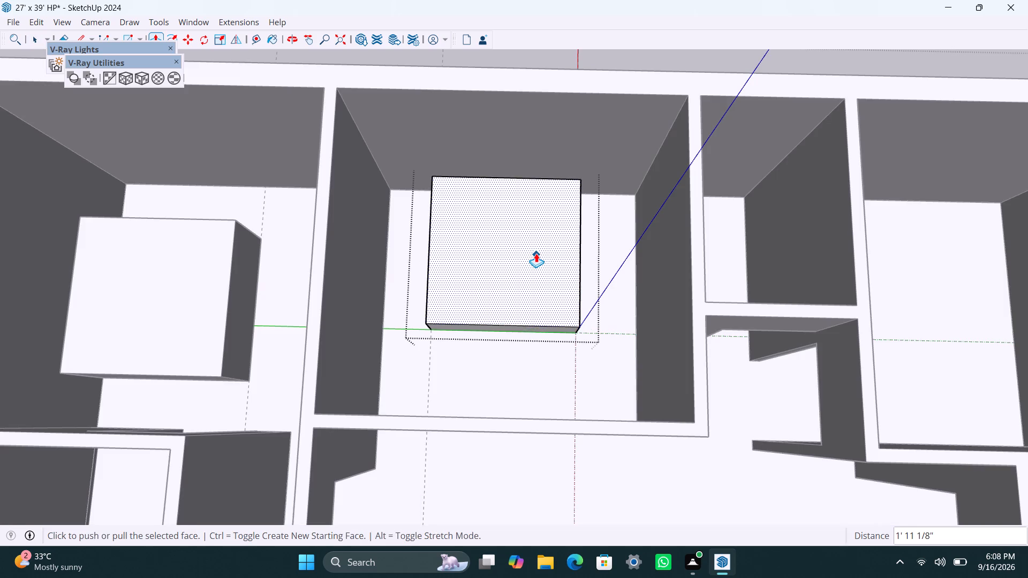
{"action": "type", "text": "3'"}
{"action": "key", "text": "Return"}
{"action": "key", "text": "space"}
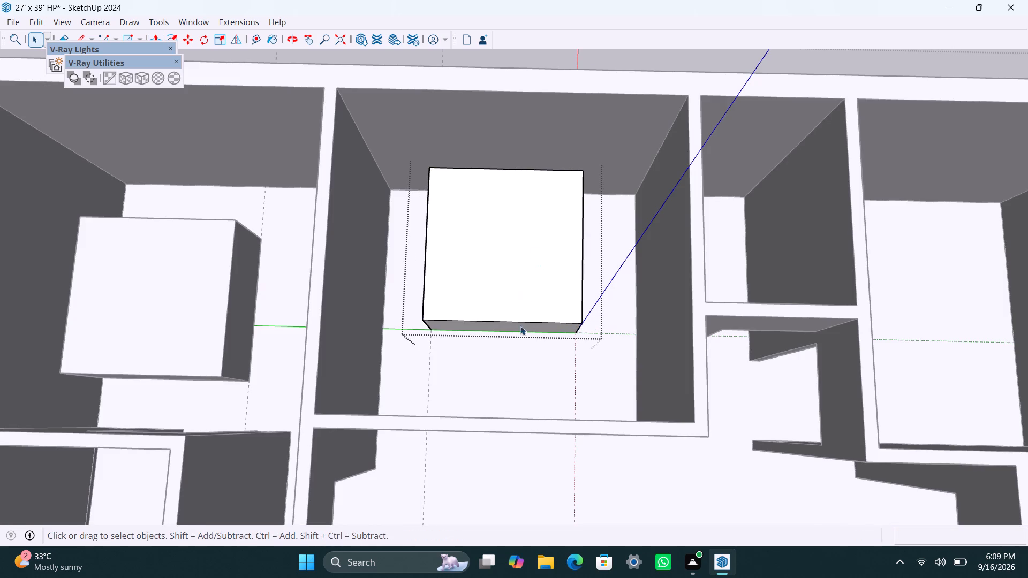
{"action": "scroll", "coordinate": [516, 361], "scroll_direction": "down", "scroll_amount": 7}
{"action": "left_click", "coordinate": [776, 157]}
Place a guide line on the front-right room's floor 3' from the partition shared with the small room.
{"action": "scroll", "coordinate": [635, 368], "scroll_direction": "down", "scroll_amount": 3}
{"action": "middle_click_drag", "start_coordinate": [630, 378], "coordinate": [478, 369]}
{"action": "scroll", "coordinate": [530, 347], "scroll_direction": "up", "scroll_amount": 2}
{"action": "scroll", "coordinate": [481, 303], "scroll_direction": "up", "scroll_amount": 2}
{"action": "key", "text": "t"}
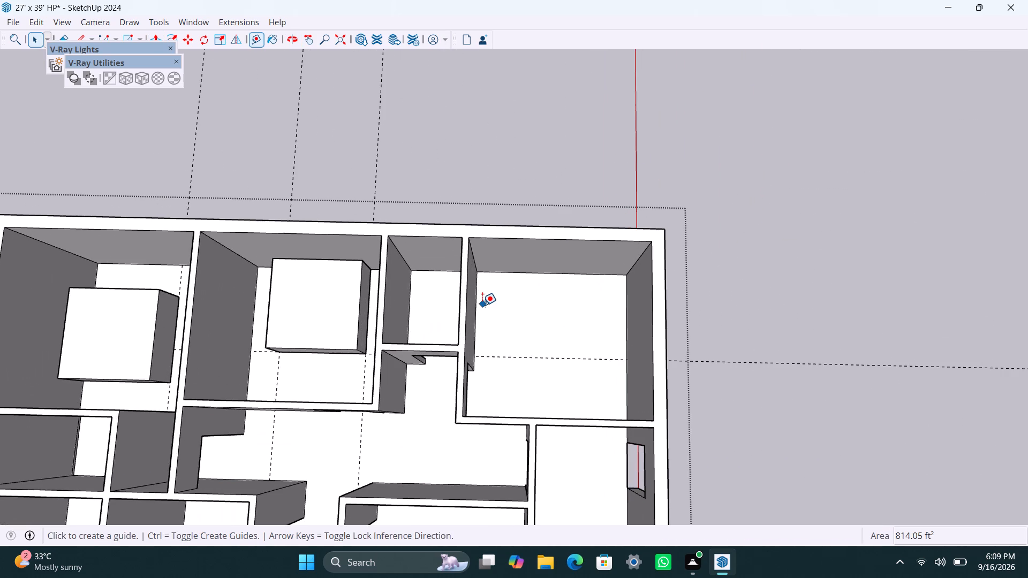
{"action": "left_click", "coordinate": [478, 320]}
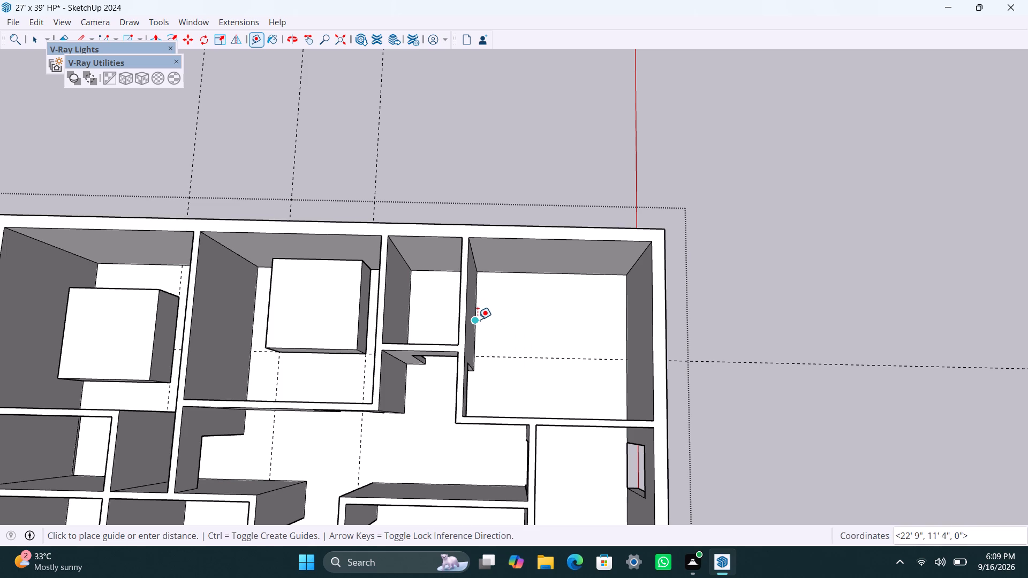
{"action": "type", "text": "3'"}
{"action": "key", "text": "Return"}
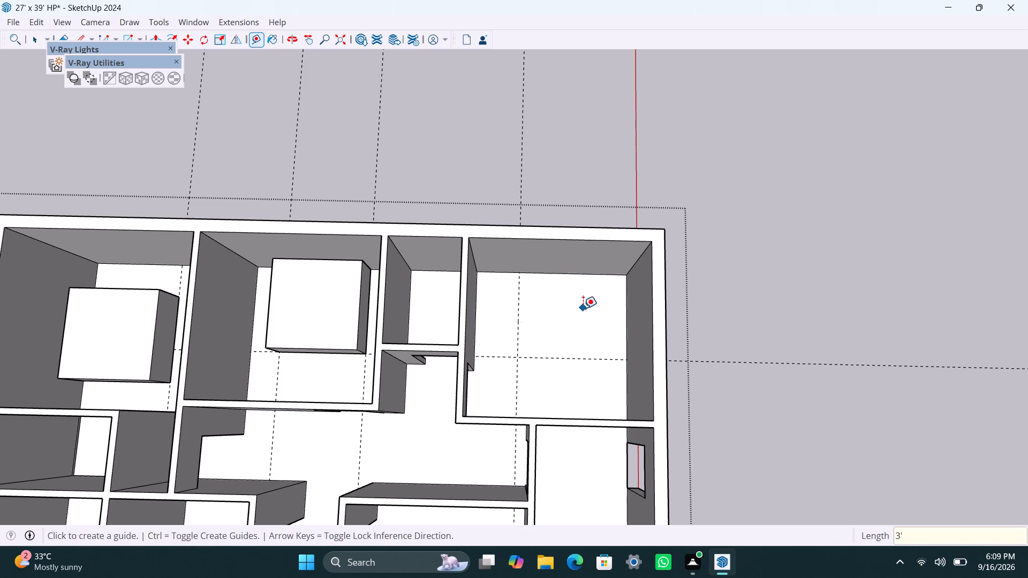
Place a second guide on the front-right room's floor 6' beyond the guide nearest the small room's partition.
{"action": "left_click", "coordinate": [520, 317]}
{"action": "key", "text": "space"}
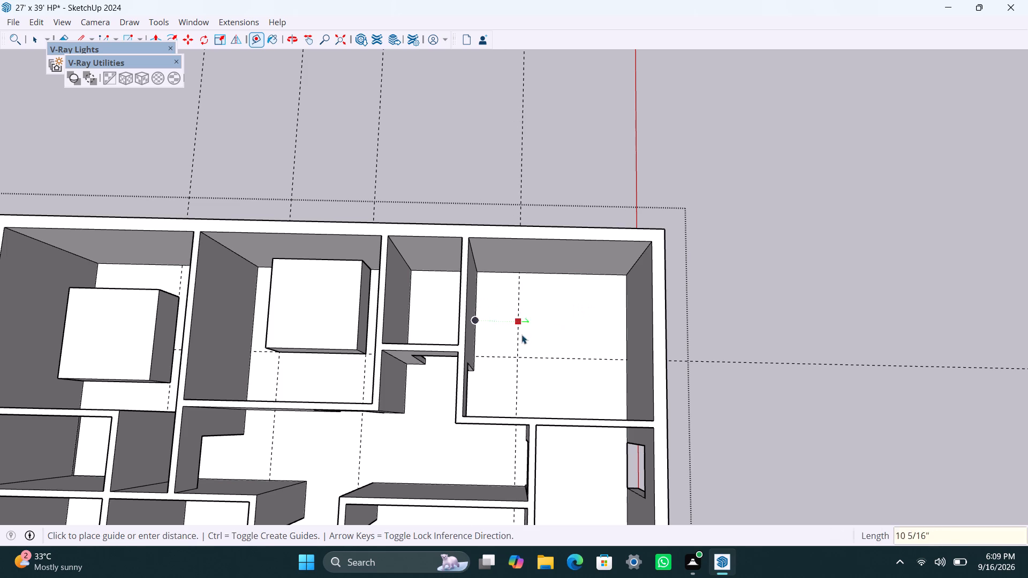
{"action": "key", "text": "t"}
{"action": "scroll", "coordinate": [523, 323], "scroll_direction": "up", "scroll_amount": 3}
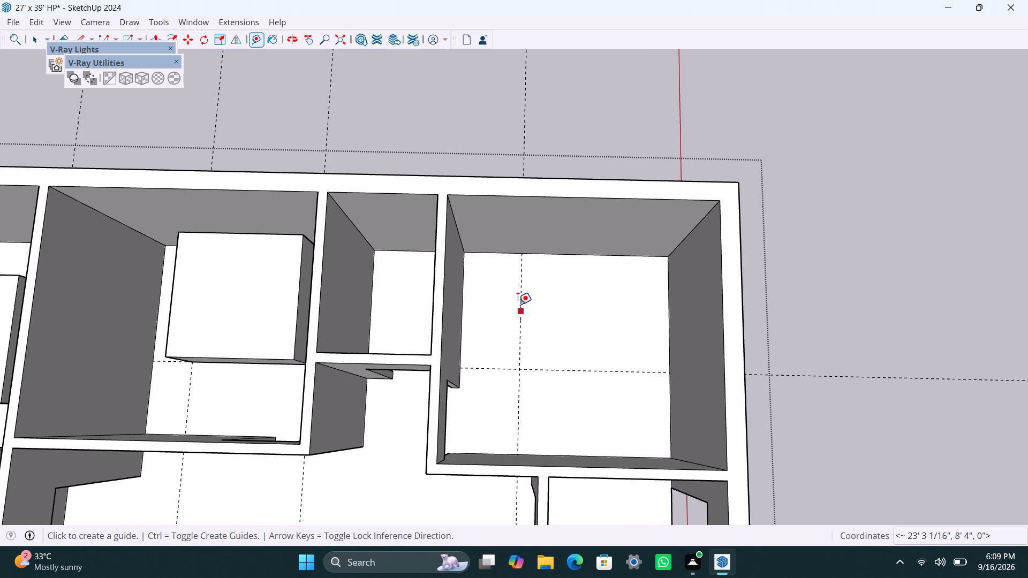
{"action": "left_click", "coordinate": [520, 304]}
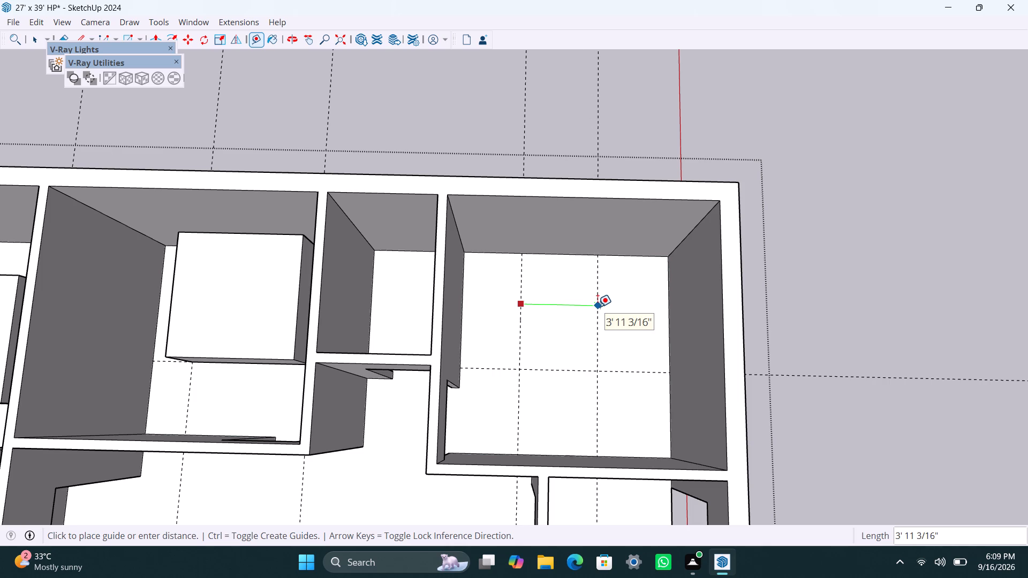
{"action": "type", "text": "6'"}
{"action": "key", "text": "Return"}
{"action": "key", "text": "space"}
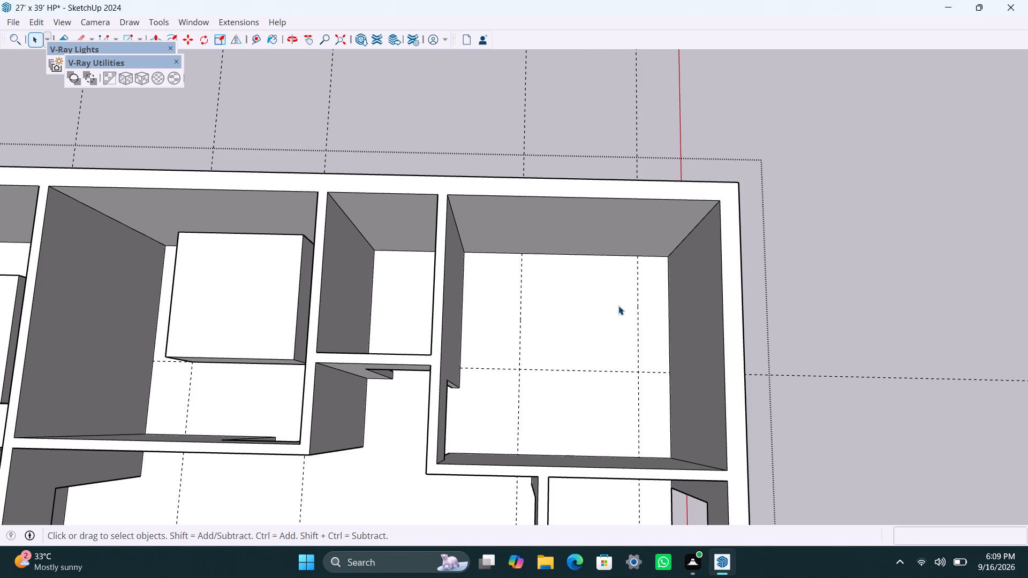
Draw a 6' x 6' rectangle between the guides against the front-right room's exterior wall and make it a group.
{"action": "key", "text": "t"}
{"action": "key", "text": "r"}
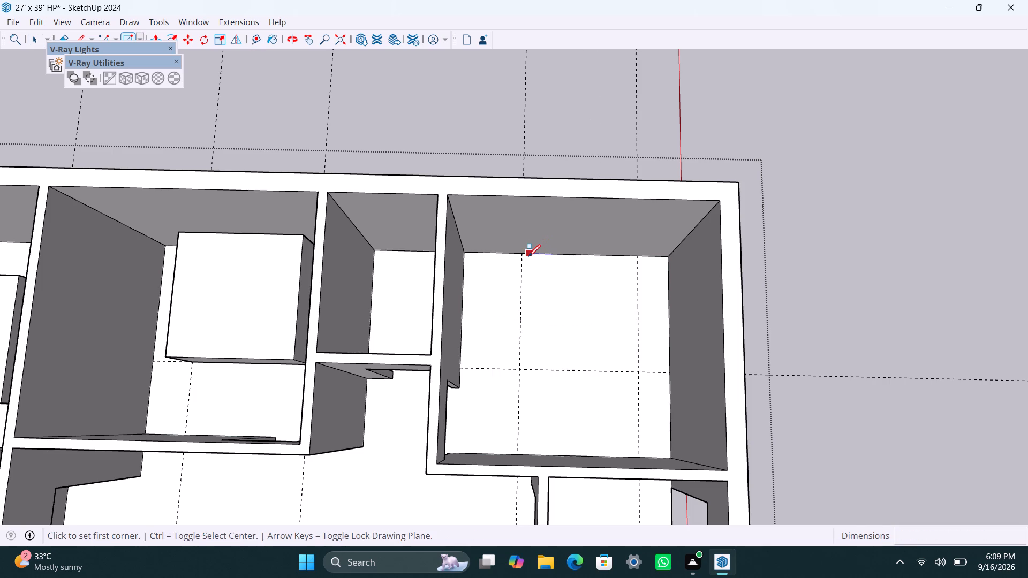
{"action": "left_click_drag", "start_coordinate": [523, 255], "coordinate": [533, 263]}
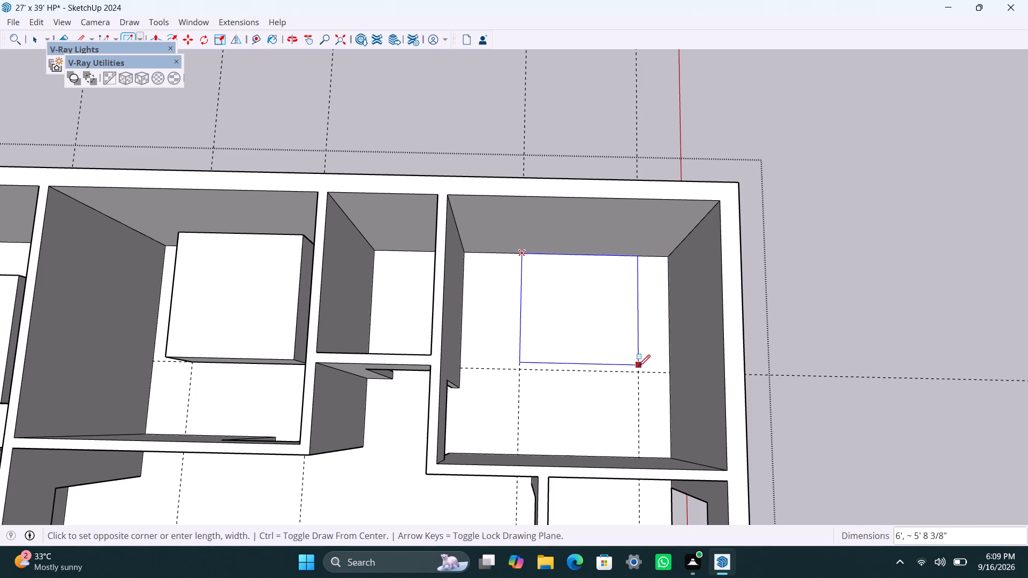
{"action": "left_click", "coordinate": [637, 369]}
{"action": "key", "text": "space"}
{"action": "double_click", "coordinate": [613, 362]}
{"action": "right_click", "coordinate": [613, 362]}
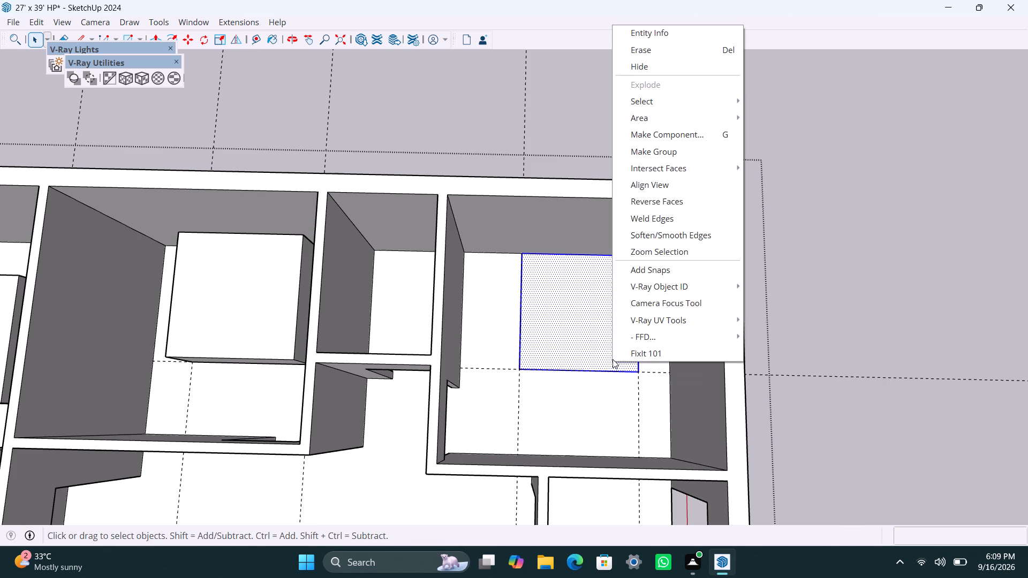
{"action": "left_click", "coordinate": [676, 149]}
Extrude the square inside its group in the front-right room up 3' and close the group.
{"action": "triple_click", "coordinate": [606, 307]}
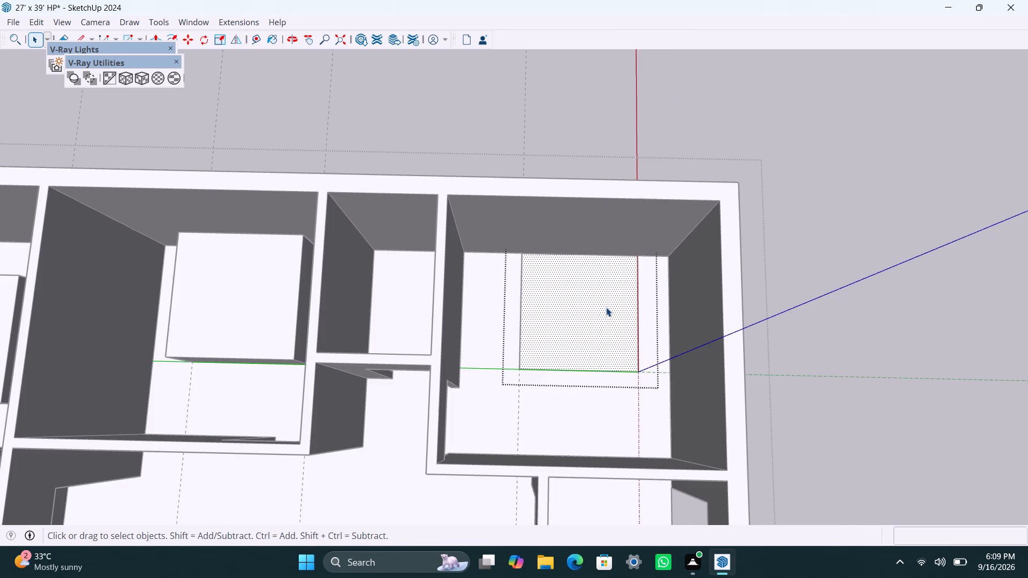
{"action": "key", "text": "p"}
{"action": "left_click", "coordinate": [606, 307]}
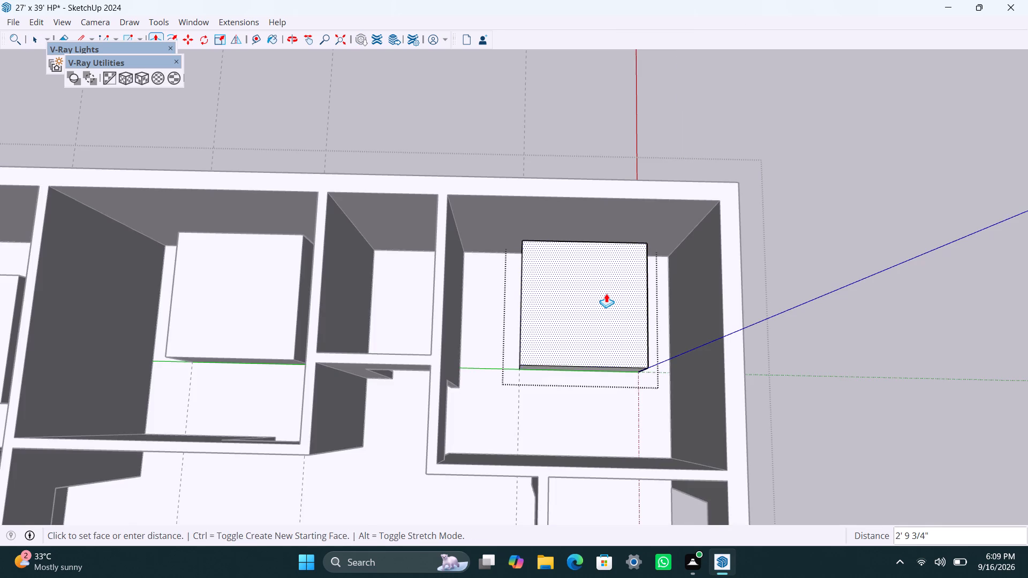
{"action": "type", "text": "3'"}
{"action": "key", "text": "Return"}
{"action": "key", "text": "space"}
{"action": "left_click", "coordinate": [785, 261]}
Save the model with the new block in the front-right room.
{"action": "scroll", "coordinate": [646, 345], "scroll_direction": "down", "scroll_amount": 4}
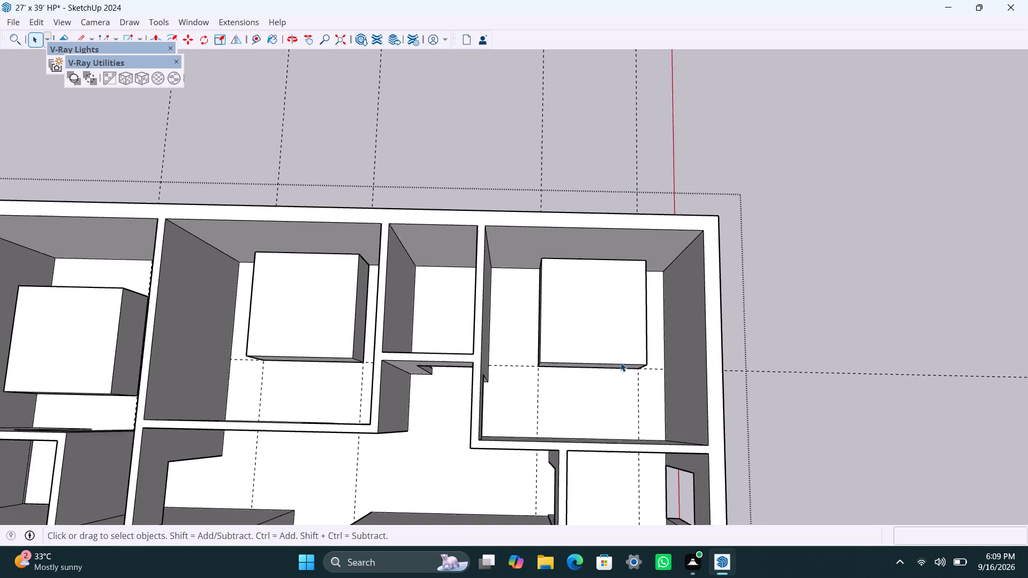
{"action": "scroll", "coordinate": [621, 362], "scroll_direction": "down", "scroll_amount": 6}
{"action": "middle_click_drag", "start_coordinate": [610, 391], "coordinate": [624, 320], "text": "shift"}
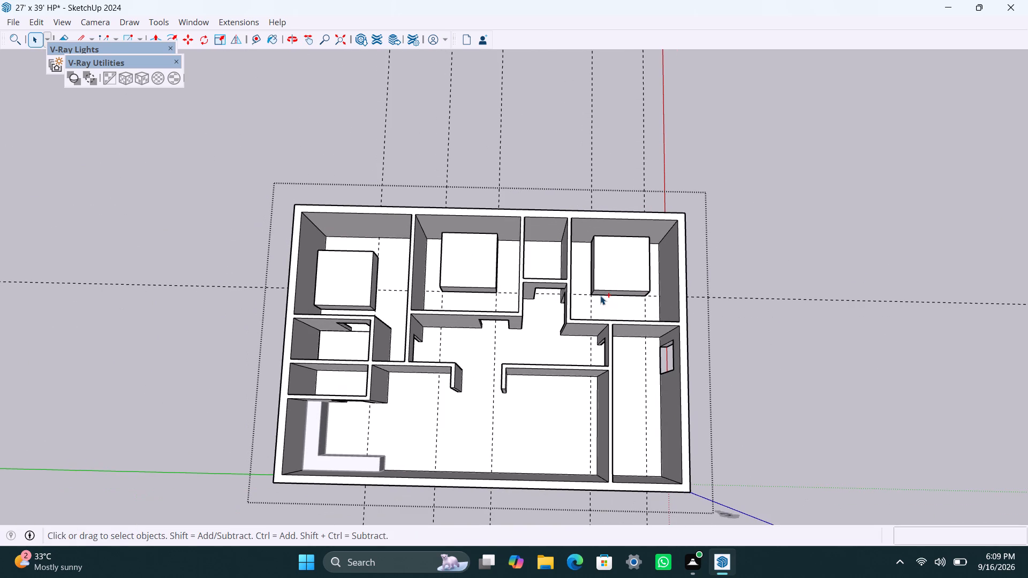
{"action": "key", "text": "ctrl+s"}
Delete all the guide lines in the model.
{"action": "scroll", "coordinate": [729, 375], "scroll_direction": "down", "scroll_amount": 3}
{"action": "middle_click_drag", "start_coordinate": [803, 389], "coordinate": [488, 352]}
{"action": "scroll", "coordinate": [803, 389], "scroll_direction": "down", "scroll_amount": 1}
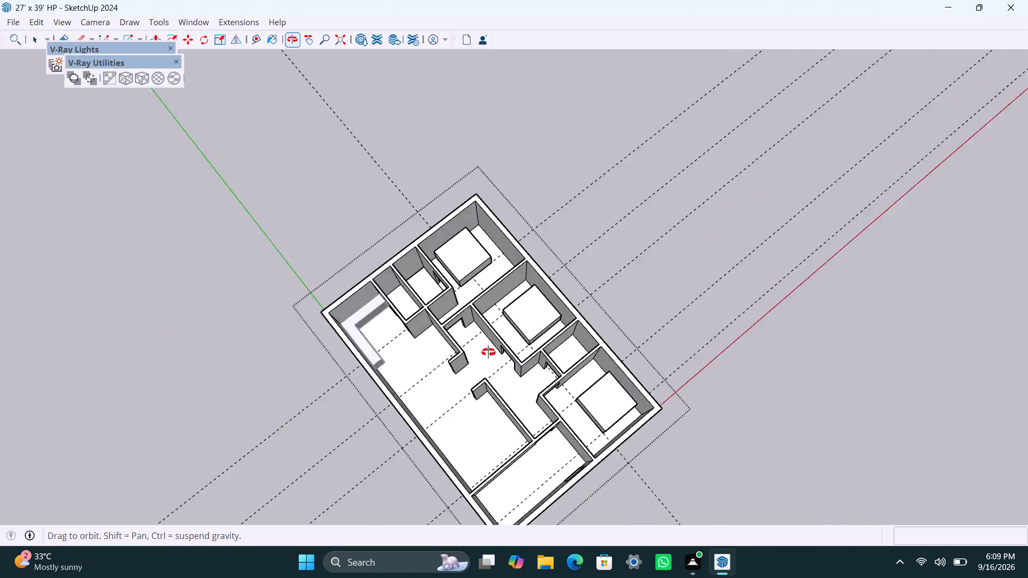
{"action": "middle_click_drag", "start_coordinate": [488, 352], "coordinate": [380, 250]}
{"action": "scroll", "coordinate": [573, 396], "scroll_direction": "down", "scroll_amount": 3}
{"action": "middle_click_drag", "start_coordinate": [585, 404], "coordinate": [641, 339]}
{"action": "left_click", "coordinate": [38, 24]}
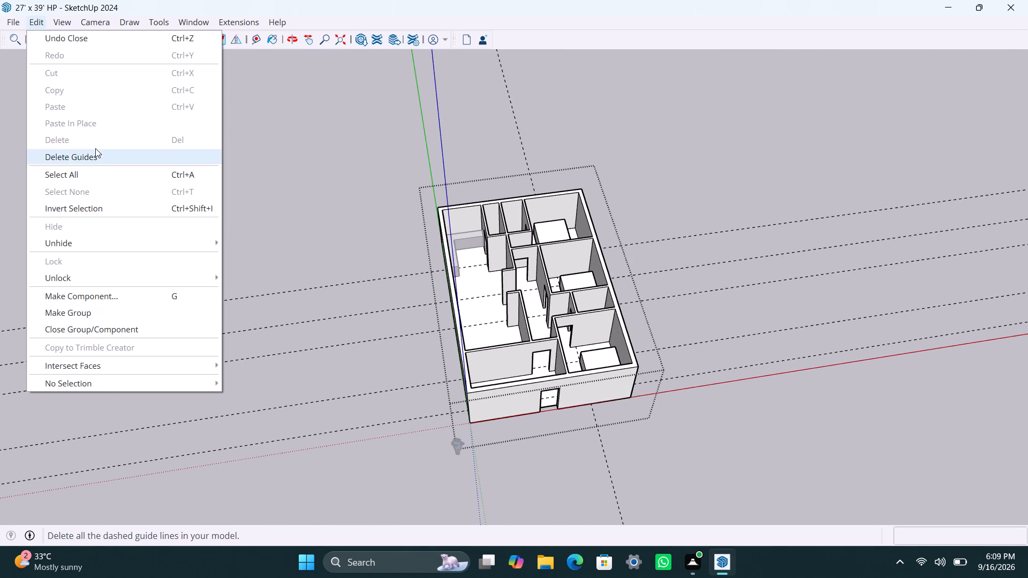
{"action": "left_click", "coordinate": [96, 155]}
{"action": "left_click", "coordinate": [714, 336]}
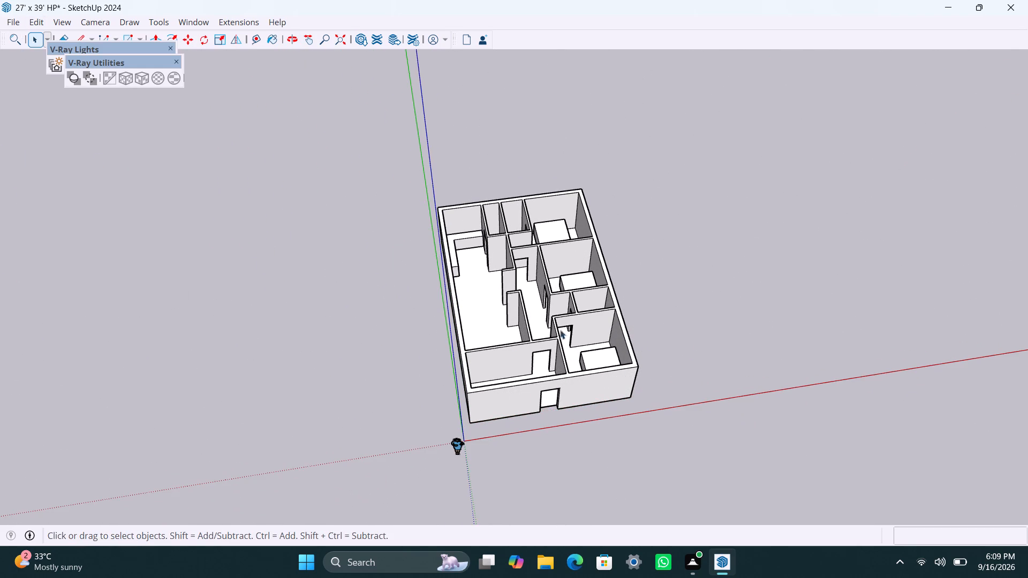
Examine the whole house from several angles, checking the walls, door openings, counter and room blocks.
{"action": "middle_click_drag", "start_coordinate": [644, 337], "coordinate": [547, 294]}
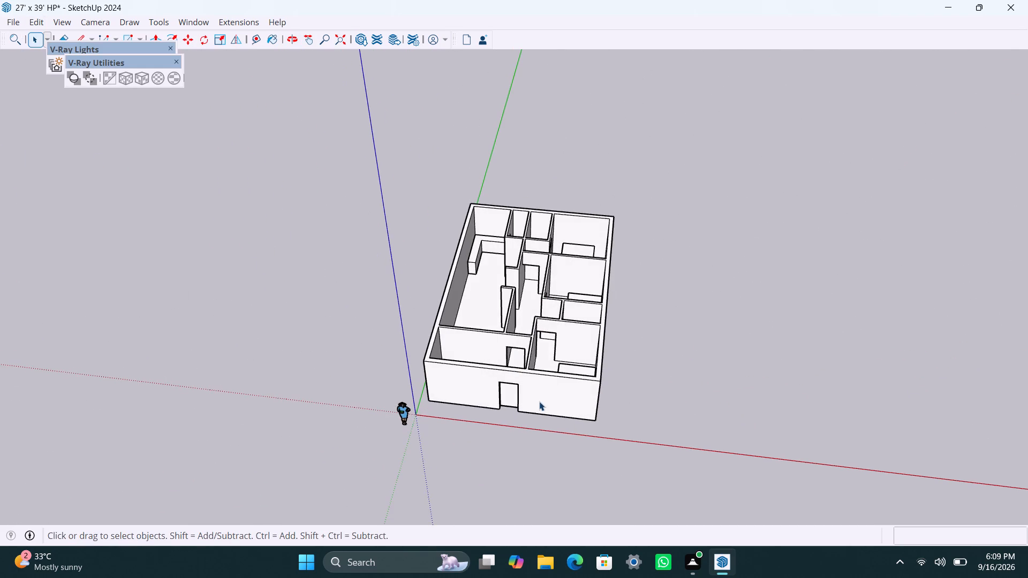
{"action": "scroll", "coordinate": [539, 401], "scroll_direction": "up", "scroll_amount": 2}
{"action": "scroll", "coordinate": [619, 400], "scroll_direction": "up", "scroll_amount": 2}
{"action": "middle_click_drag", "start_coordinate": [616, 410], "coordinate": [418, 419]}
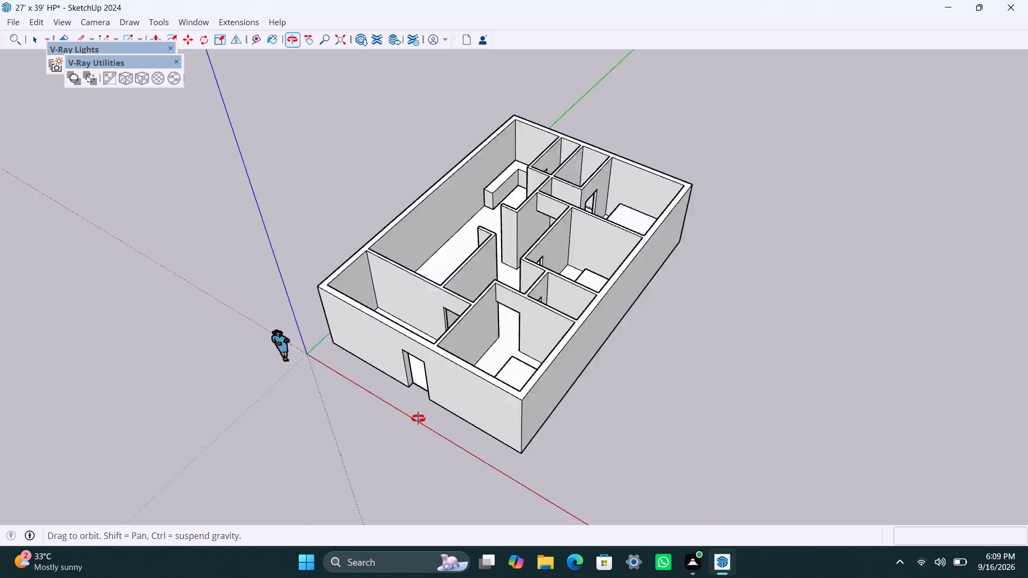
{"action": "middle_click_drag", "start_coordinate": [418, 419], "coordinate": [707, 421]}
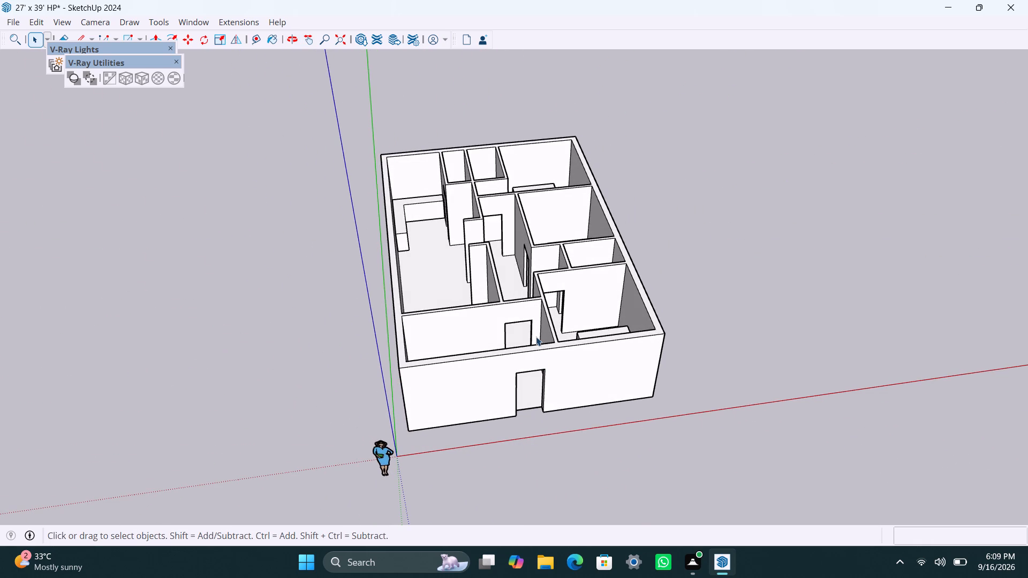
{"action": "scroll", "coordinate": [603, 369], "scroll_direction": "up", "scroll_amount": 2}
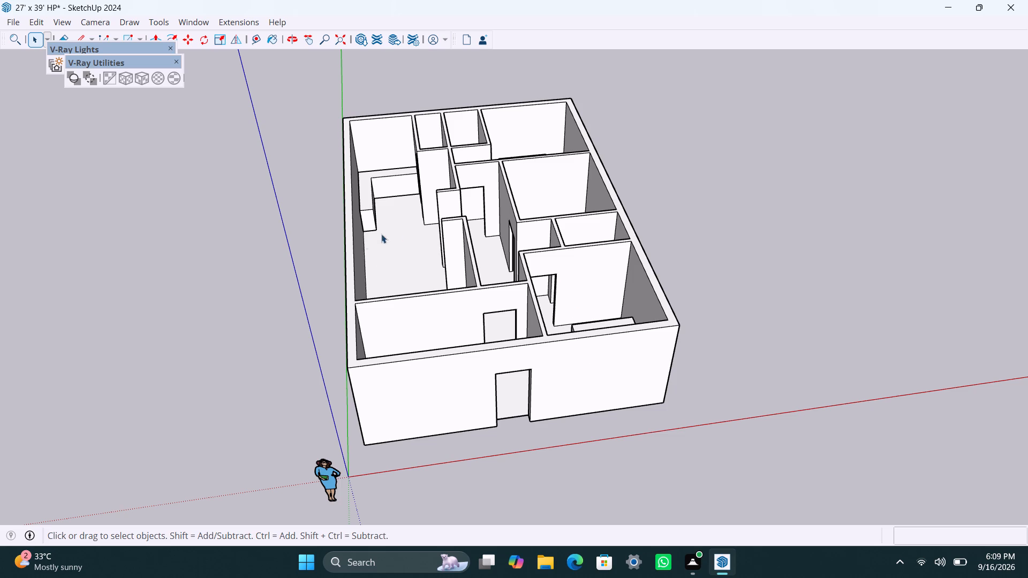
{"action": "scroll", "coordinate": [576, 377], "scroll_direction": "down", "scroll_amount": 2}
{"action": "middle_click_drag", "start_coordinate": [594, 388], "coordinate": [507, 381]}
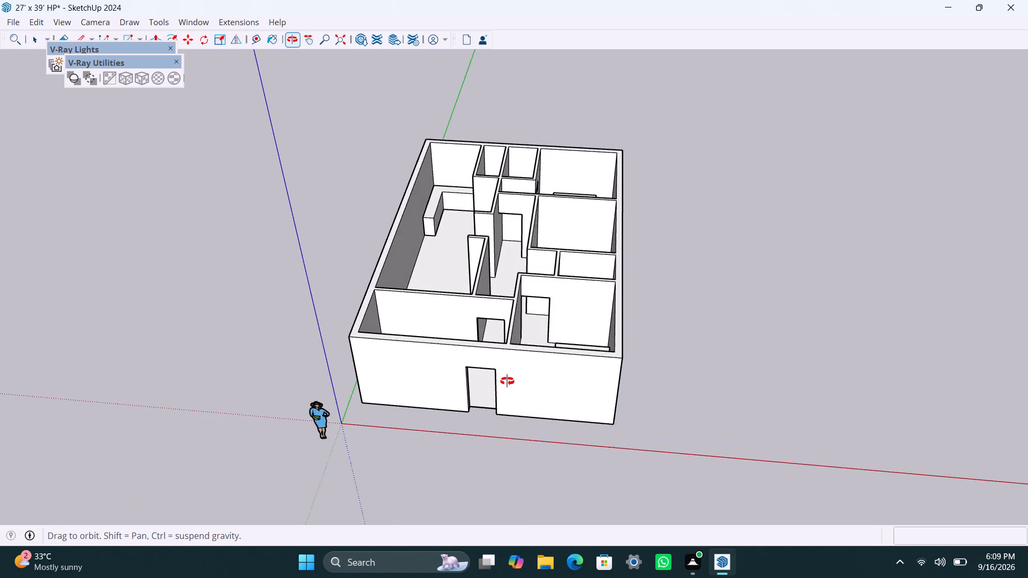
{"action": "middle_click_drag", "start_coordinate": [507, 381], "coordinate": [560, 357]}
{"action": "scroll", "coordinate": [502, 371], "scroll_direction": "up", "scroll_amount": 5}
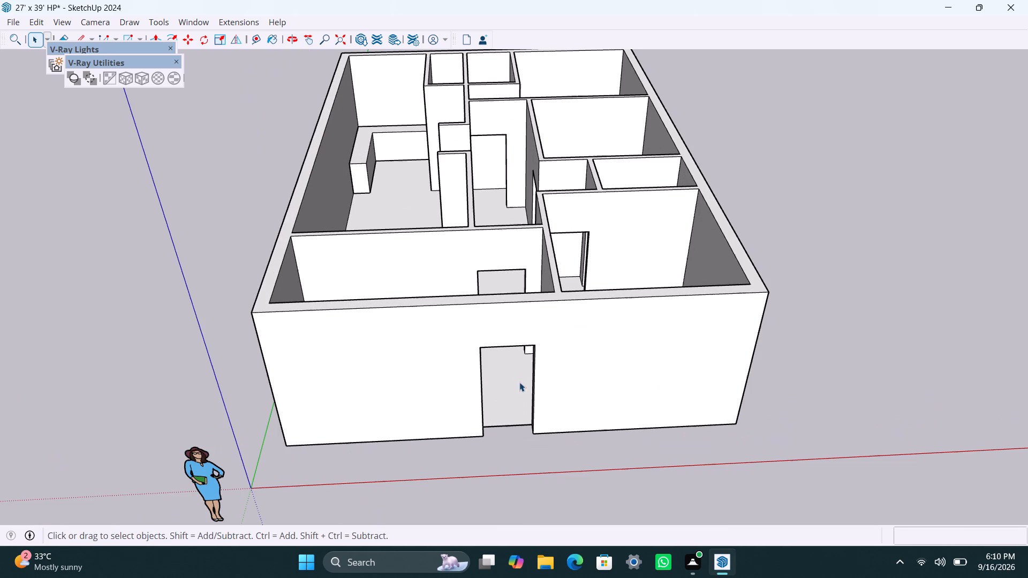
{"action": "scroll", "coordinate": [437, 153], "scroll_direction": "down", "scroll_amount": 4}
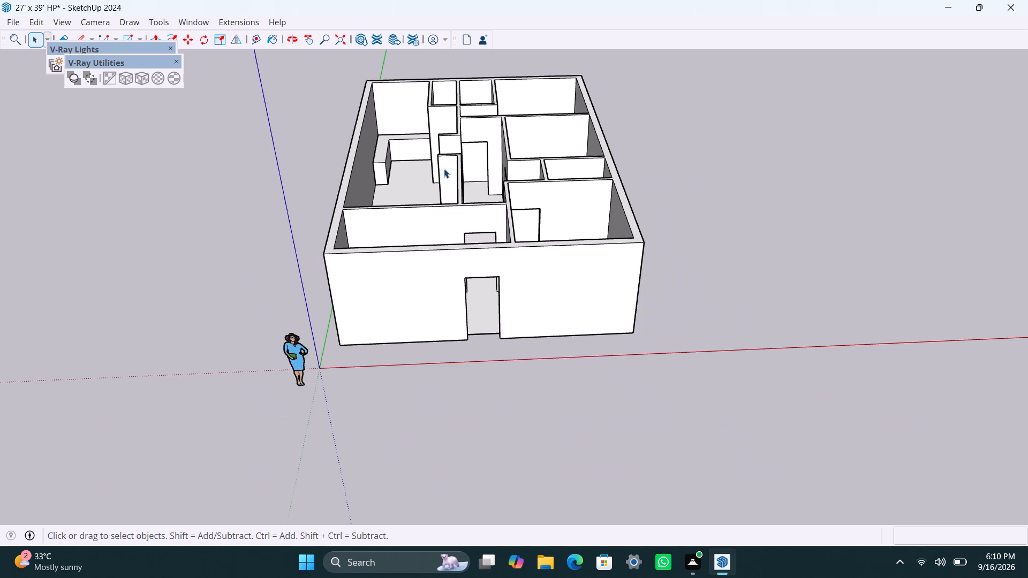
{"action": "scroll", "coordinate": [437, 171], "scroll_direction": "down", "scroll_amount": 4}
{"action": "middle_click_drag", "start_coordinate": [440, 212], "coordinate": [437, 370]}
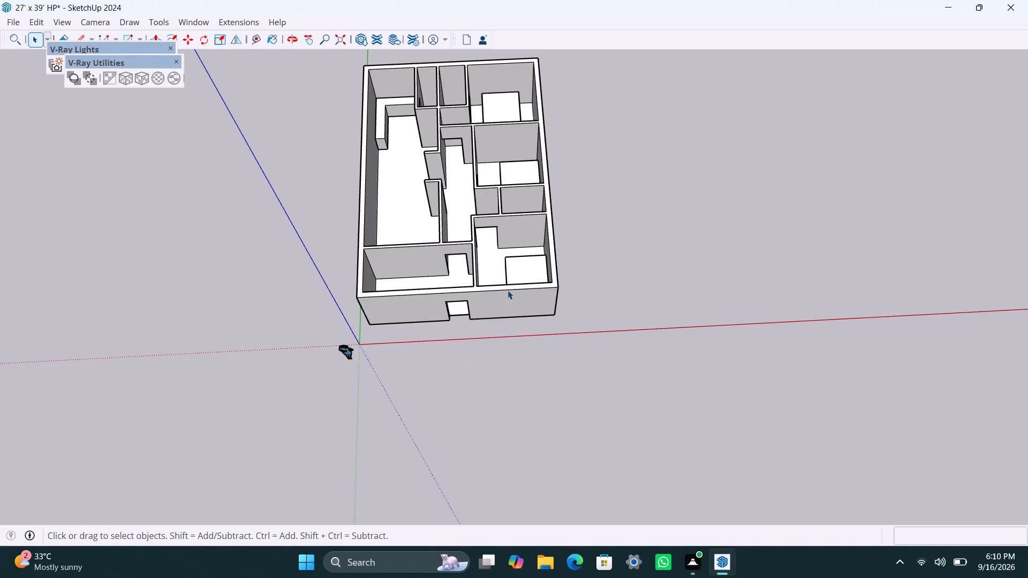
{"action": "middle_click_drag", "start_coordinate": [509, 280], "coordinate": [534, 389], "text": "shift"}
{"action": "scroll", "coordinate": [469, 279], "scroll_direction": "up", "scroll_amount": 2}
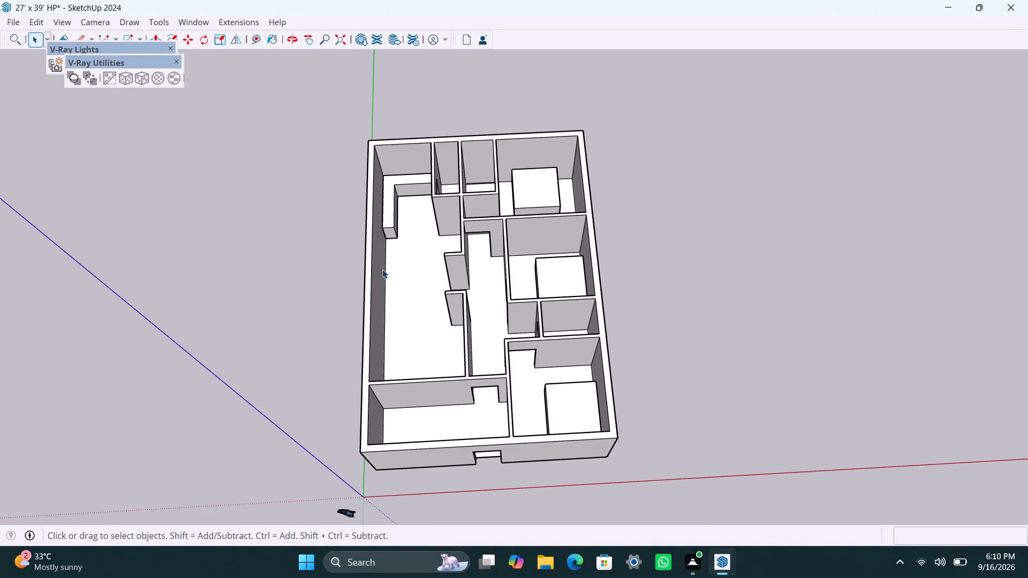
{"action": "scroll", "coordinate": [499, 362], "scroll_direction": "down", "scroll_amount": 2}
{"action": "middle_click_drag", "start_coordinate": [530, 402], "coordinate": [472, 394]}
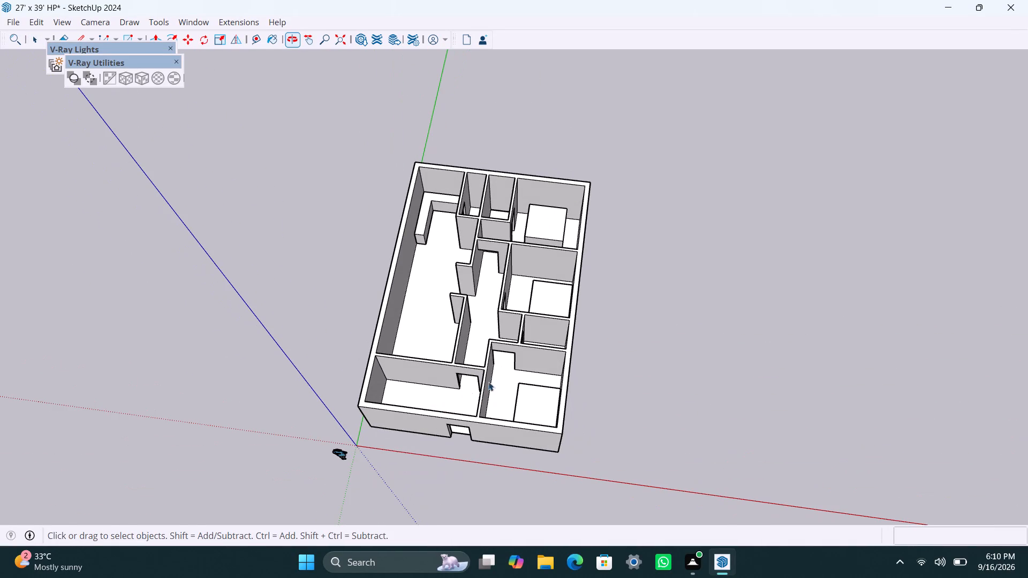
Save the model without the guides.
{"action": "key", "text": "ctrl+s"}
Examine the house from the entrance side, looking over the room layout and the front exterior wall.
{"action": "scroll", "coordinate": [512, 413], "scroll_direction": "down", "scroll_amount": 2}
{"action": "middle_click_drag", "start_coordinate": [508, 420], "coordinate": [536, 412]}
{"action": "scroll", "coordinate": [531, 413], "scroll_direction": "up", "scroll_amount": 3}
{"action": "middle_click_drag", "start_coordinate": [536, 402], "coordinate": [576, 330]}
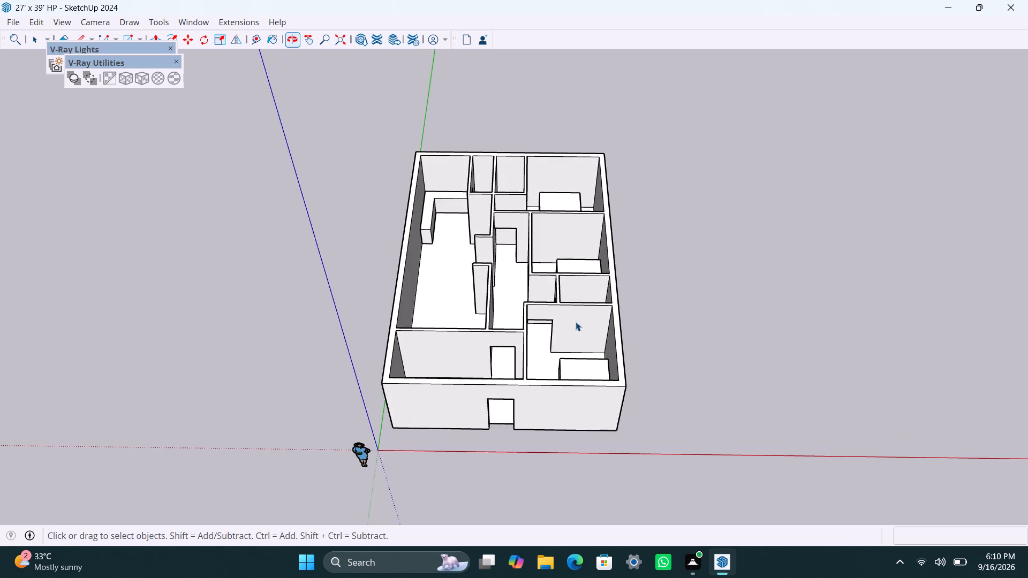
{"action": "scroll", "coordinate": [570, 321], "scroll_direction": "up", "scroll_amount": 3}
{"action": "middle_click_drag", "start_coordinate": [568, 322], "coordinate": [619, 332], "text": "shift"}
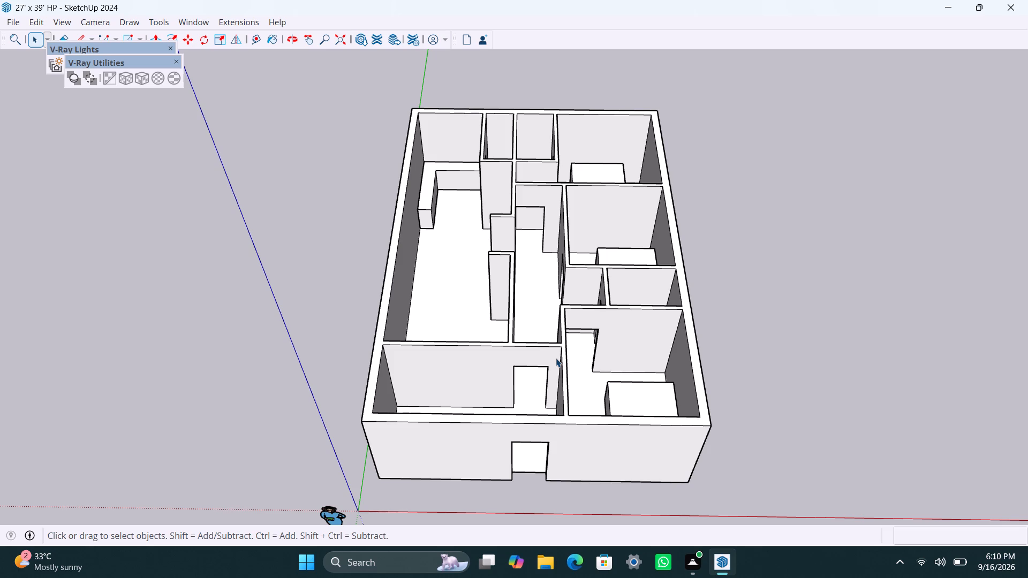
{"action": "scroll", "coordinate": [468, 397], "scroll_direction": "down", "scroll_amount": 1}
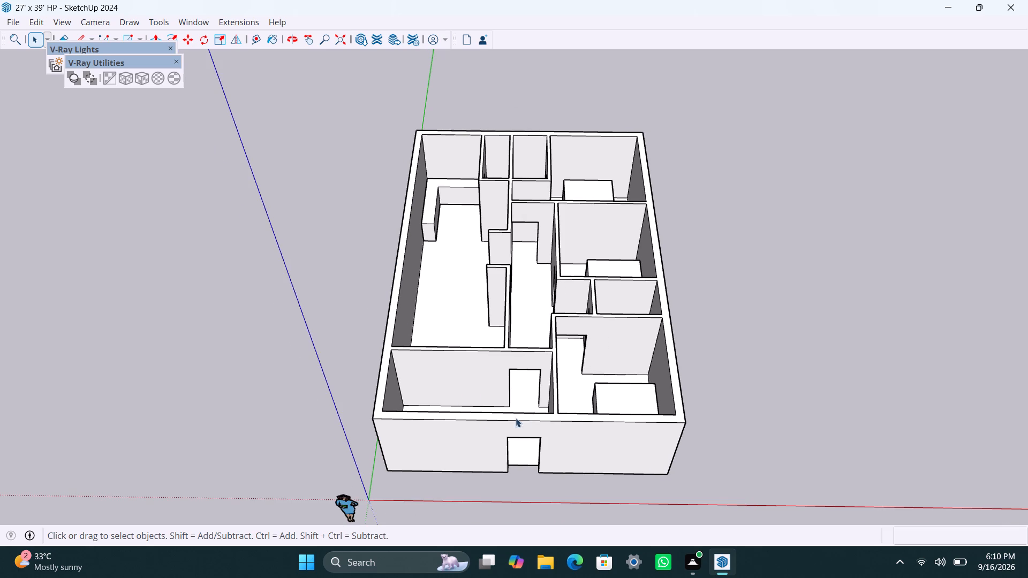
{"action": "scroll", "coordinate": [517, 446], "scroll_direction": "up", "scroll_amount": 2}
{"action": "middle_click_drag", "start_coordinate": [564, 434], "coordinate": [553, 411]}
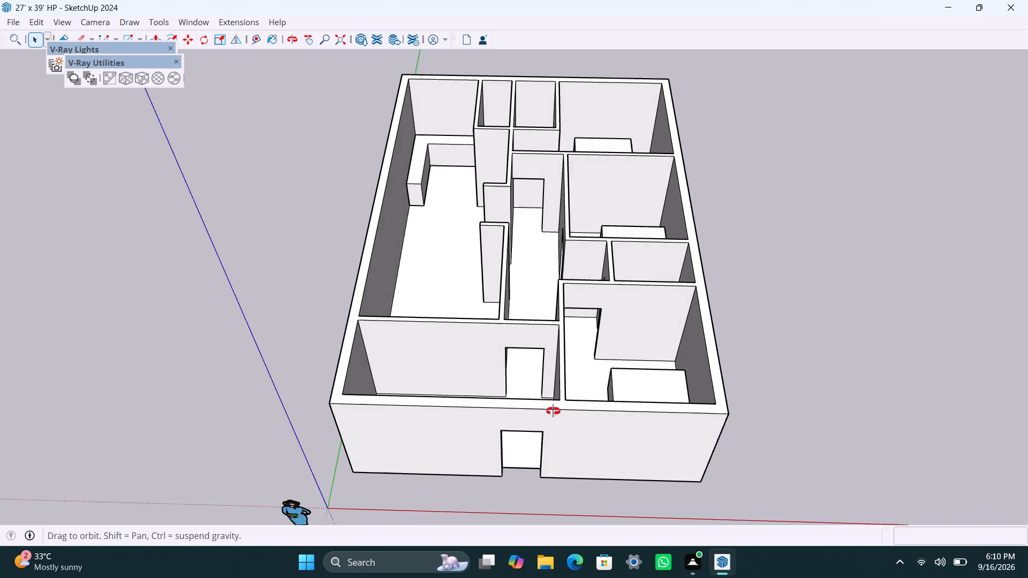
{"action": "middle_click_drag", "start_coordinate": [553, 411], "coordinate": [549, 346]}
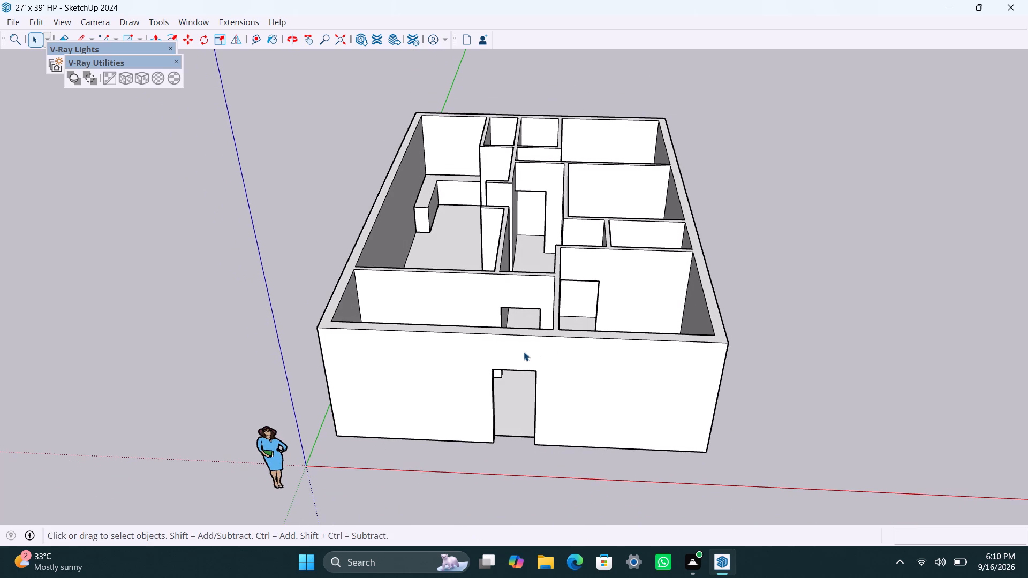
Place guides on the front exterior wall about 3' 3" from the entrance opening's side facing the front-right room, 4' beyond that, and 3' below the wall top.
{"action": "key", "text": "t"}
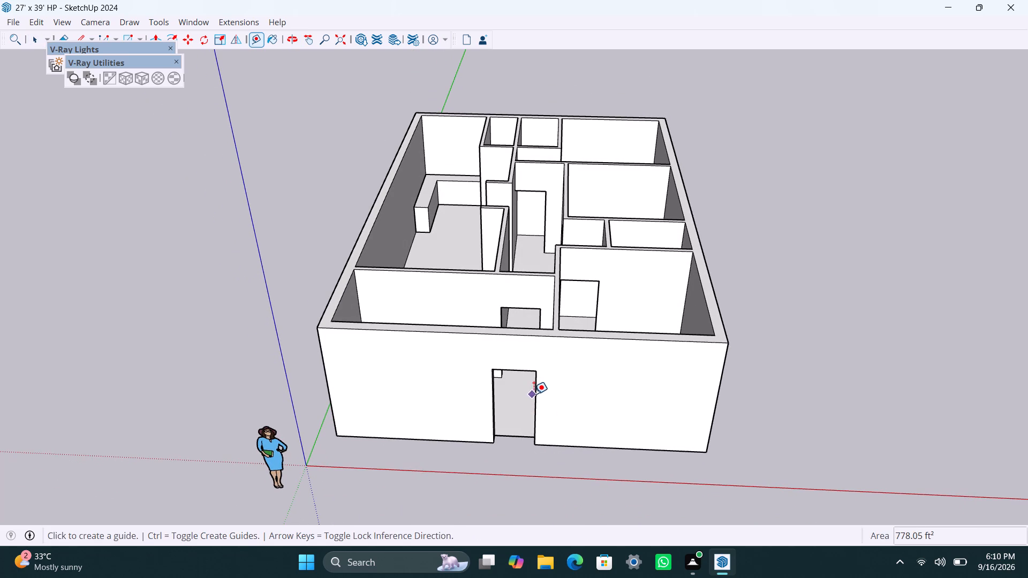
{"action": "left_click_drag", "start_coordinate": [534, 394], "coordinate": [539, 393]}
{"action": "left_click", "coordinate": [583, 390]}
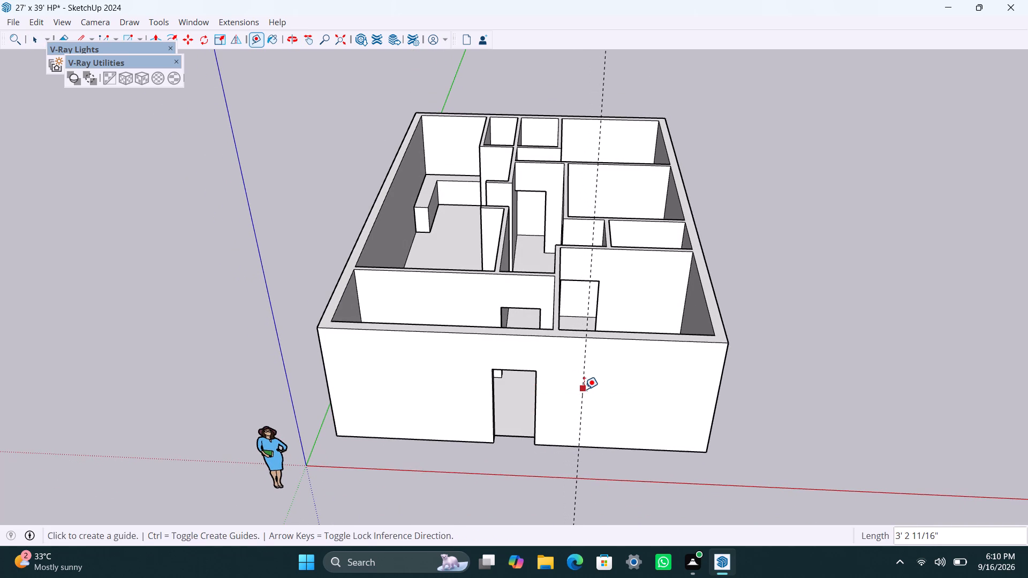
{"action": "left_click", "coordinate": [584, 389]}
{"action": "key", "text": "4"}
{"action": "key", "text": "apostrophe"}
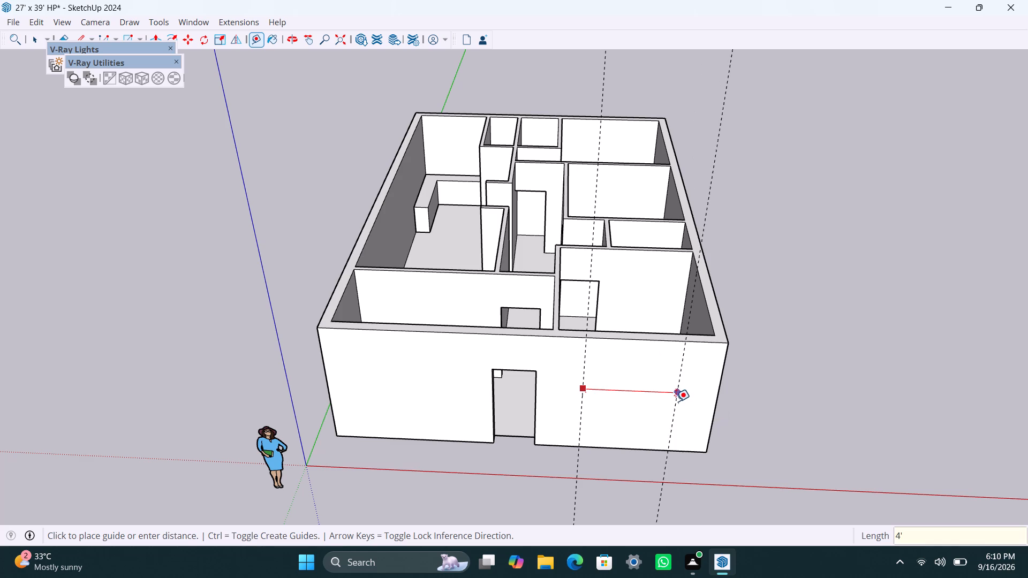
{"action": "key", "text": "Return"}
{"action": "left_click", "coordinate": [639, 340]}
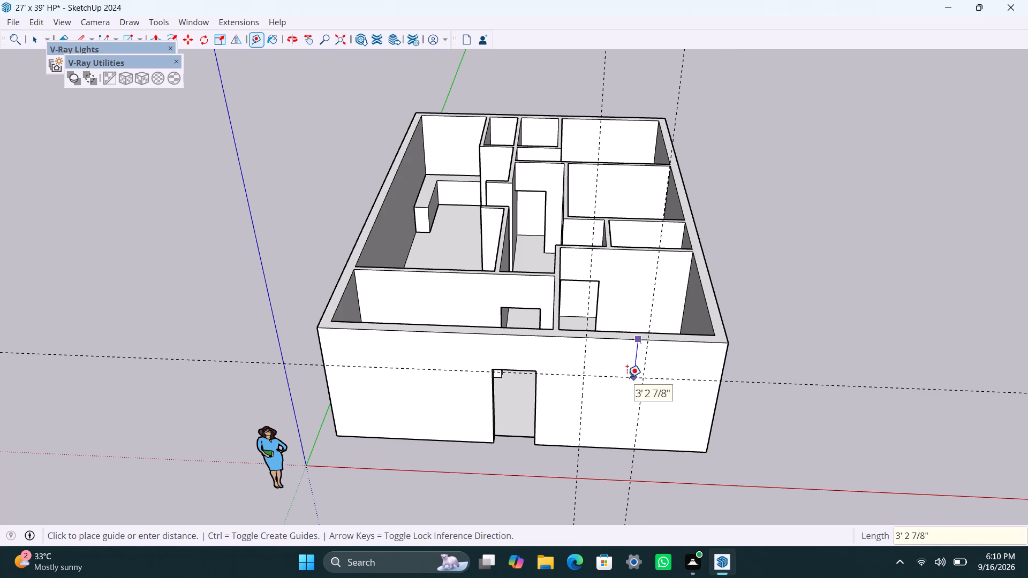
{"action": "type", "text": "3'"}
{"action": "key", "text": "Return"}
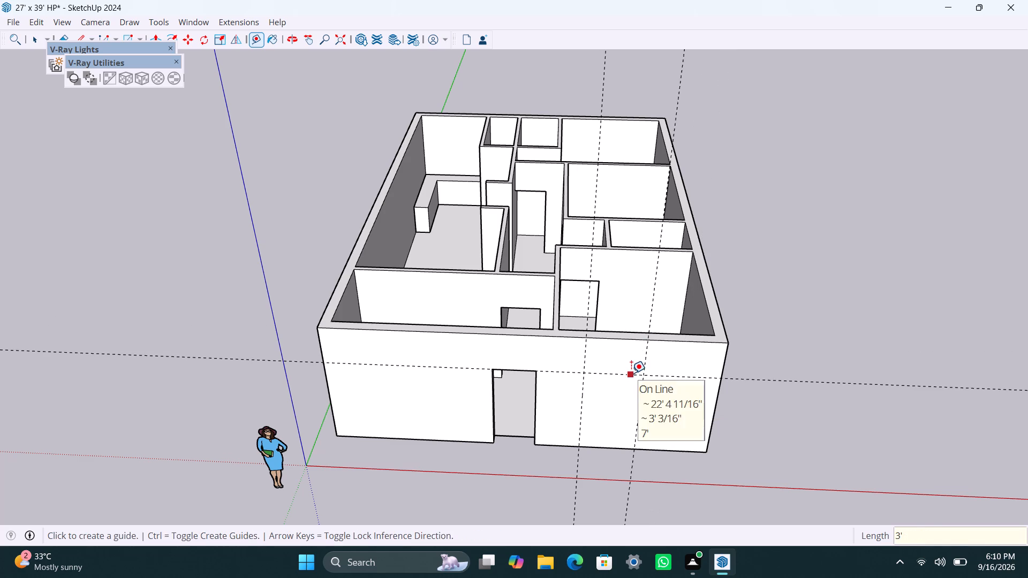
Place a horizontal guide on the front exterior wall 4' below the existing horizontal guide.
{"action": "left_click", "coordinate": [631, 373]}
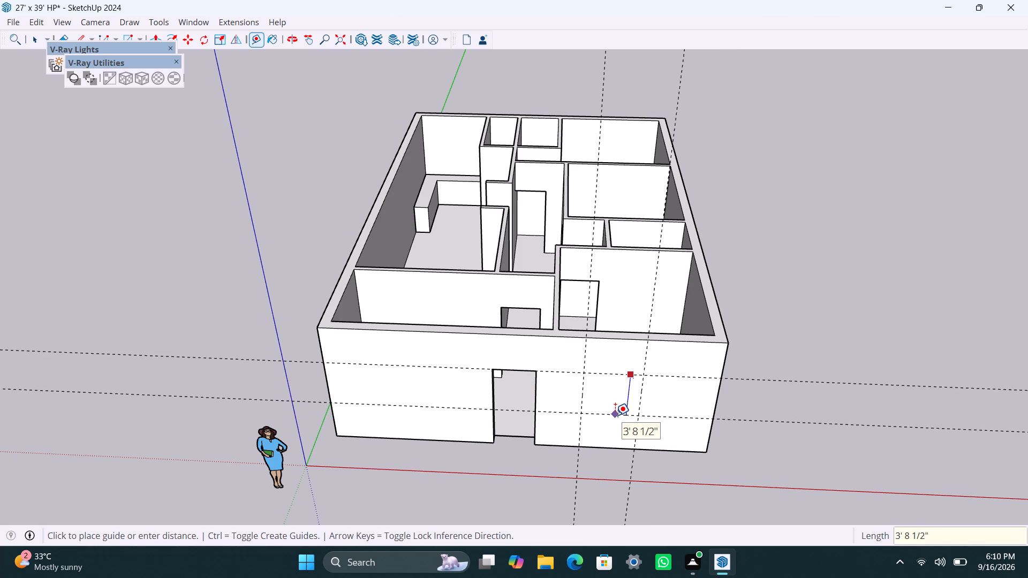
{"action": "type", "text": "4'"}
{"action": "key", "text": "Return"}
{"action": "key", "text": "space"}
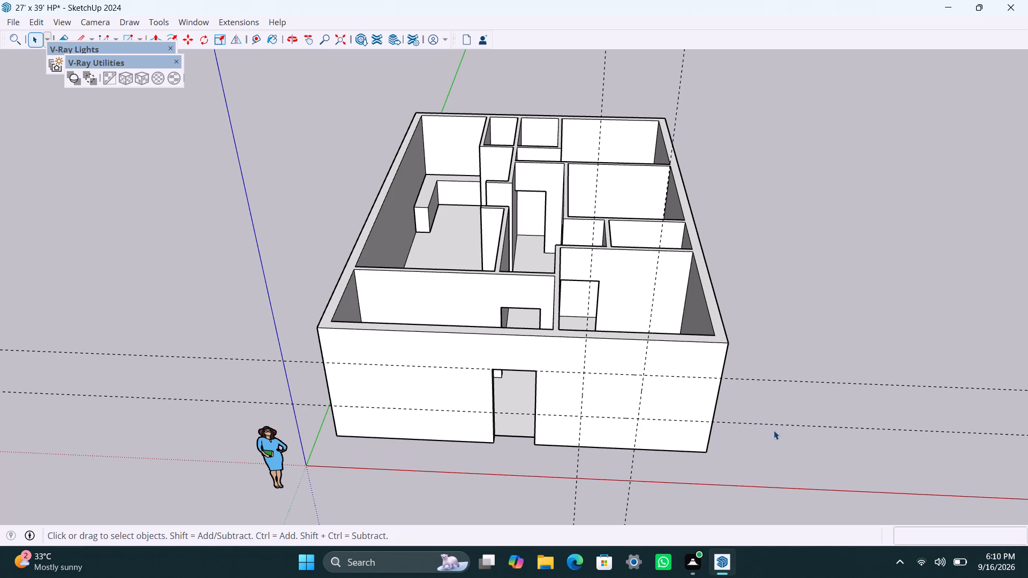
Place two vertical guides on the right-side exterior wall, one about 12' 6" from the front corner and another 3' beyond it.
{"action": "scroll", "coordinate": [754, 459], "scroll_direction": "down", "scroll_amount": 2}
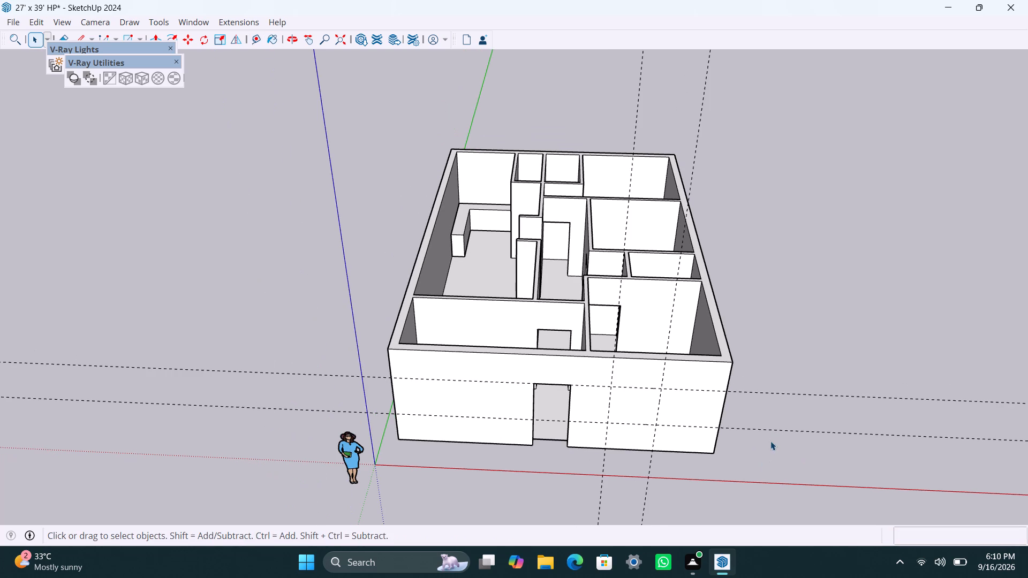
{"action": "middle_click_drag", "start_coordinate": [769, 441], "coordinate": [208, 349]}
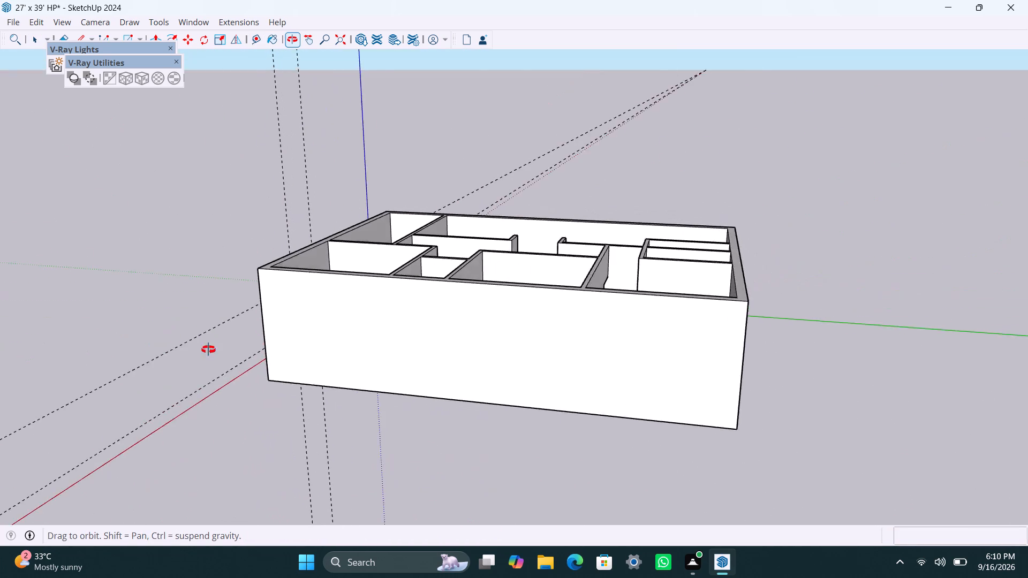
{"action": "middle_click_drag", "start_coordinate": [208, 349], "coordinate": [156, 344]}
{"action": "scroll", "coordinate": [389, 373], "scroll_direction": "up", "scroll_amount": 2}
{"action": "middle_click_drag", "start_coordinate": [509, 399], "coordinate": [669, 417]}
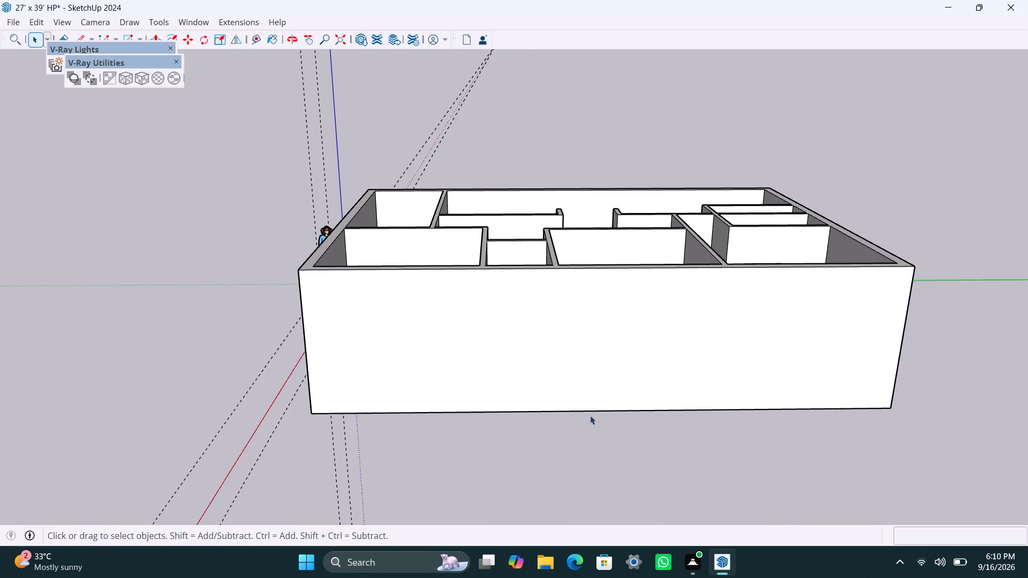
{"action": "key", "text": "t"}
{"action": "left_click", "coordinate": [305, 323]}
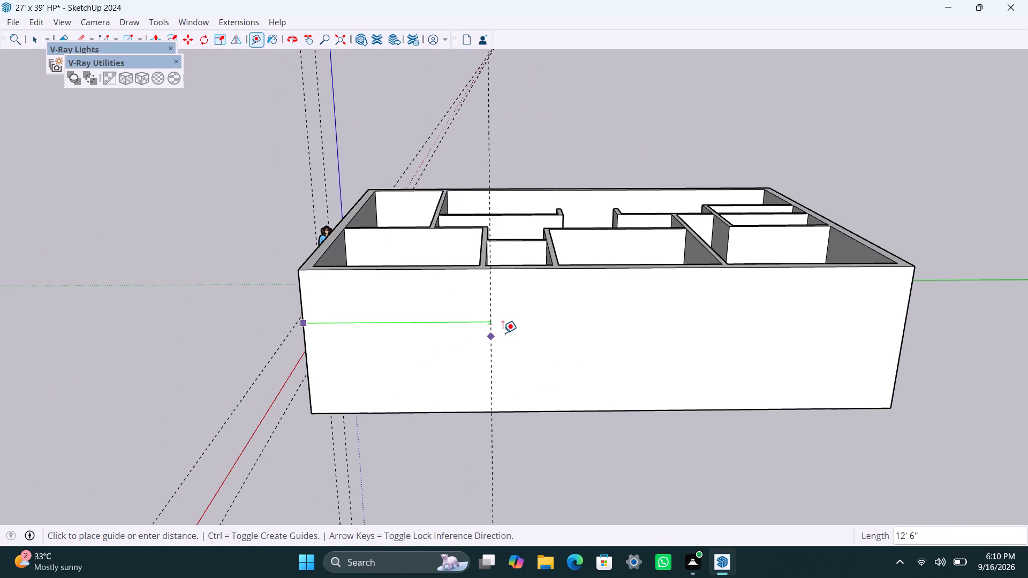
{"action": "left_click", "coordinate": [500, 330]}
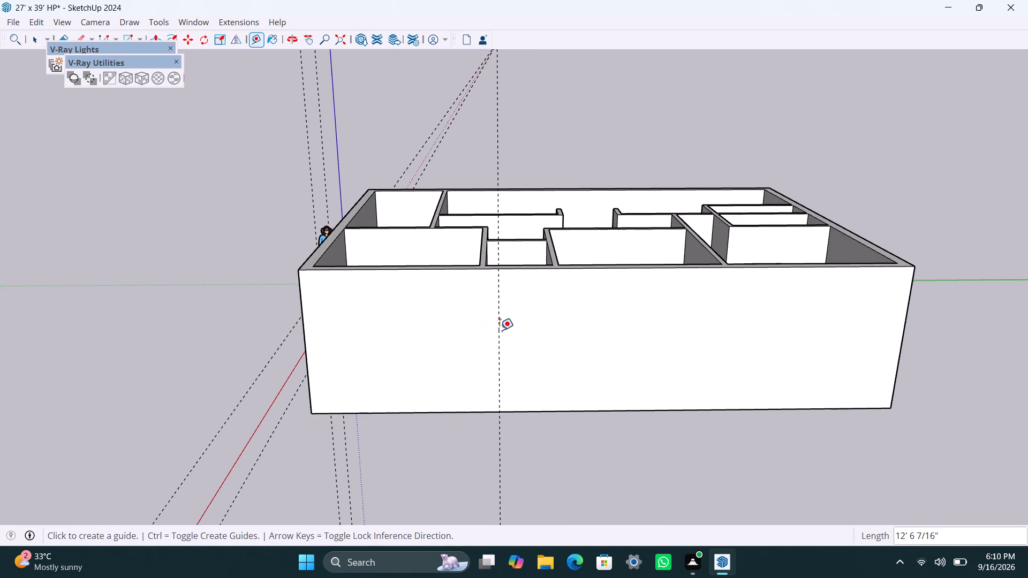
{"action": "left_click", "coordinate": [499, 323]}
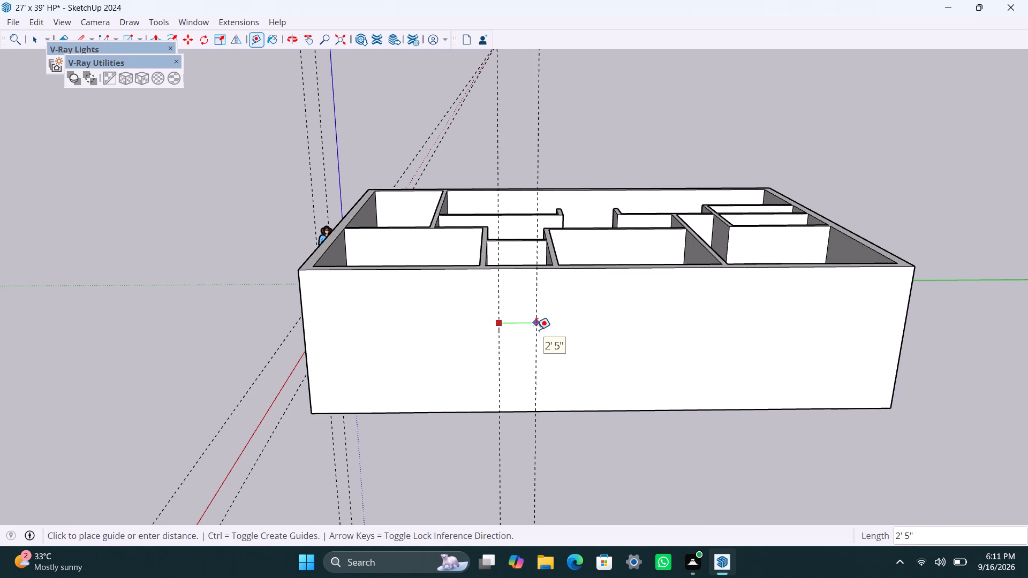
{"action": "type", "text": "3'"}
{"action": "key", "text": "Return"}
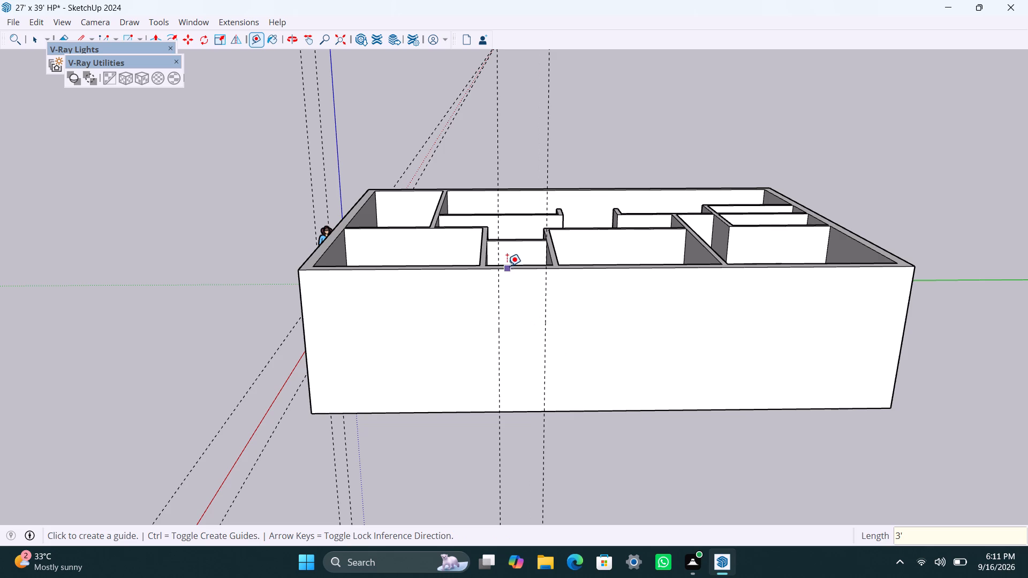
Place horizontal guides on the right-side exterior wall, 3' below the wall top and 4' below that.
{"action": "left_click", "coordinate": [524, 267]}
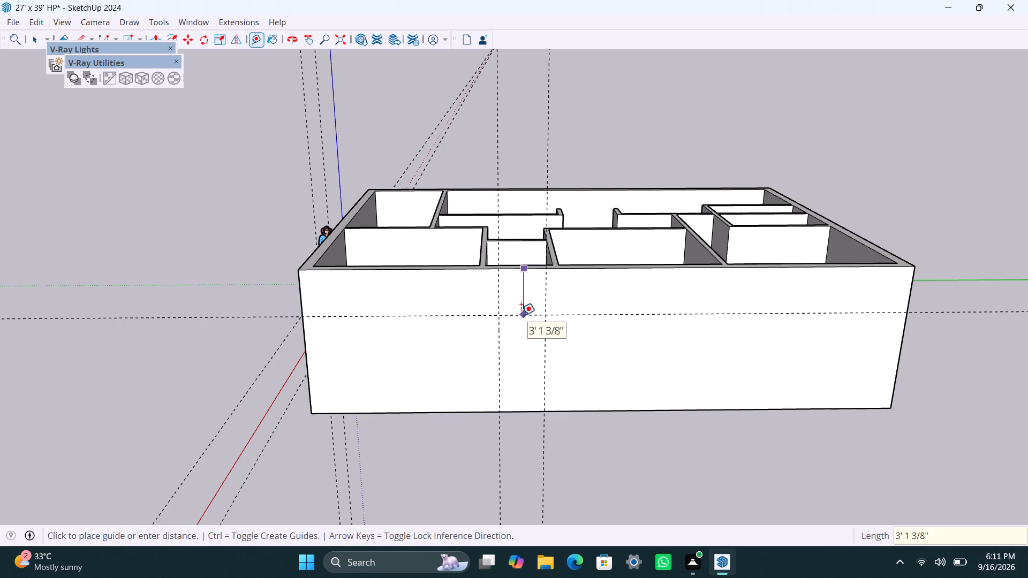
{"action": "type", "text": "3'"}
{"action": "key", "text": "Return"}
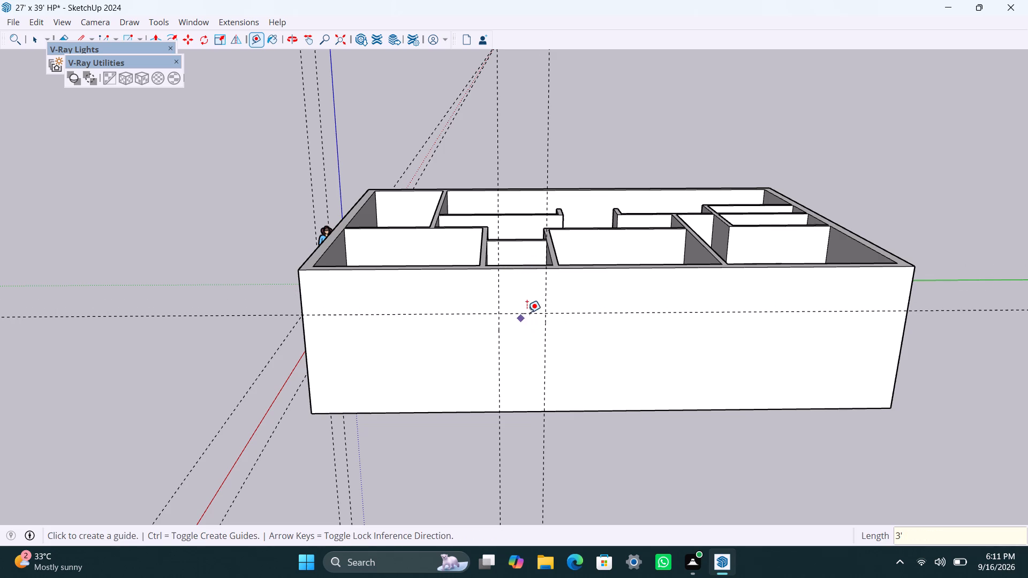
{"action": "left_click", "coordinate": [528, 310]}
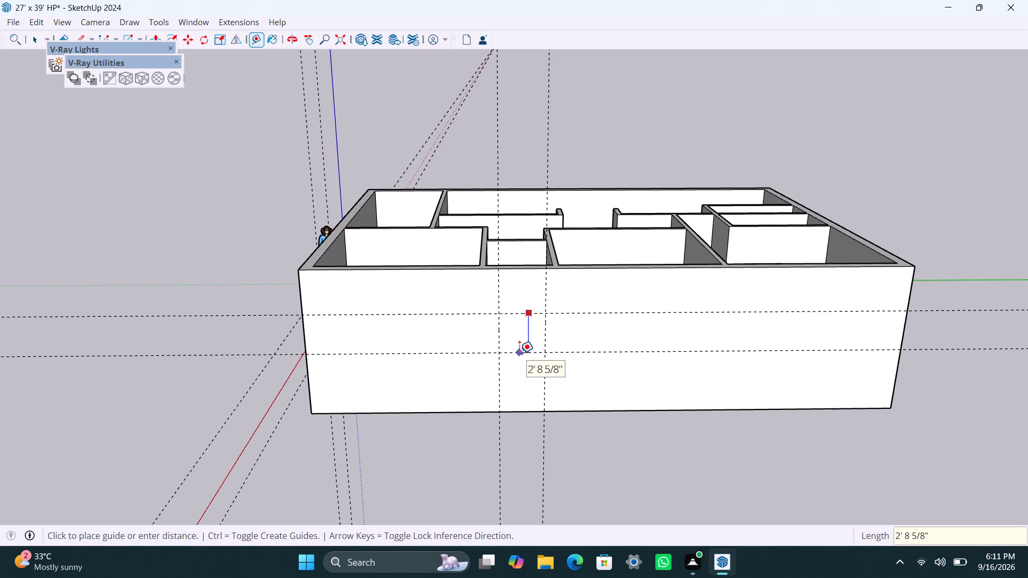
{"action": "type", "text": "4'"}
{"action": "key", "text": "Return"}
{"action": "key", "text": "space"}
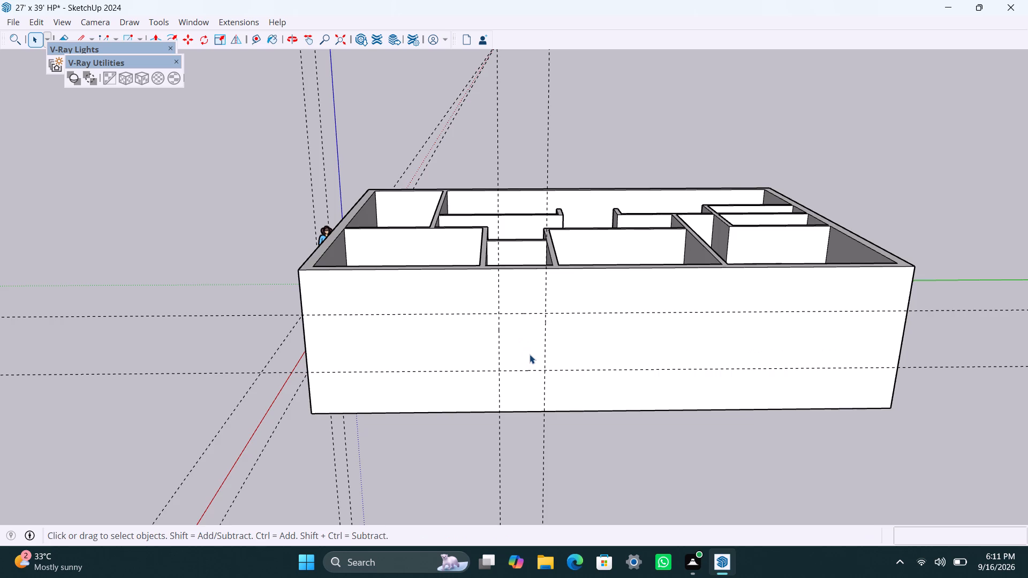
Open the walls group for editing and draw a 4' x 4' window rectangle between the guides on the front exterior wall.
{"action": "scroll", "coordinate": [504, 388], "scroll_direction": "down", "scroll_amount": 3}
{"action": "middle_click_drag", "start_coordinate": [404, 402], "coordinate": [646, 394]}
{"action": "scroll", "coordinate": [553, 368], "scroll_direction": "up", "scroll_amount": 3}
{"action": "middle_click_drag", "start_coordinate": [524, 389], "coordinate": [573, 396]}
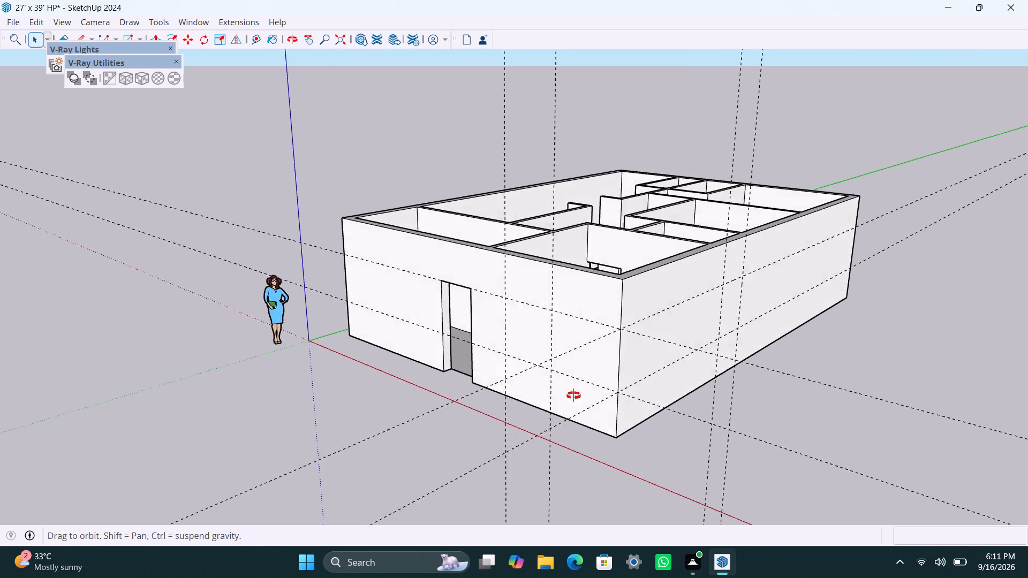
{"action": "middle_click_drag", "start_coordinate": [573, 396], "coordinate": [664, 409]}
{"action": "double_click", "coordinate": [666, 347]}
{"action": "left_click", "coordinate": [646, 334]}
{"action": "scroll", "coordinate": [641, 333], "scroll_direction": "up", "scroll_amount": 2}
{"action": "middle_click_drag", "start_coordinate": [642, 354], "coordinate": [656, 359]}
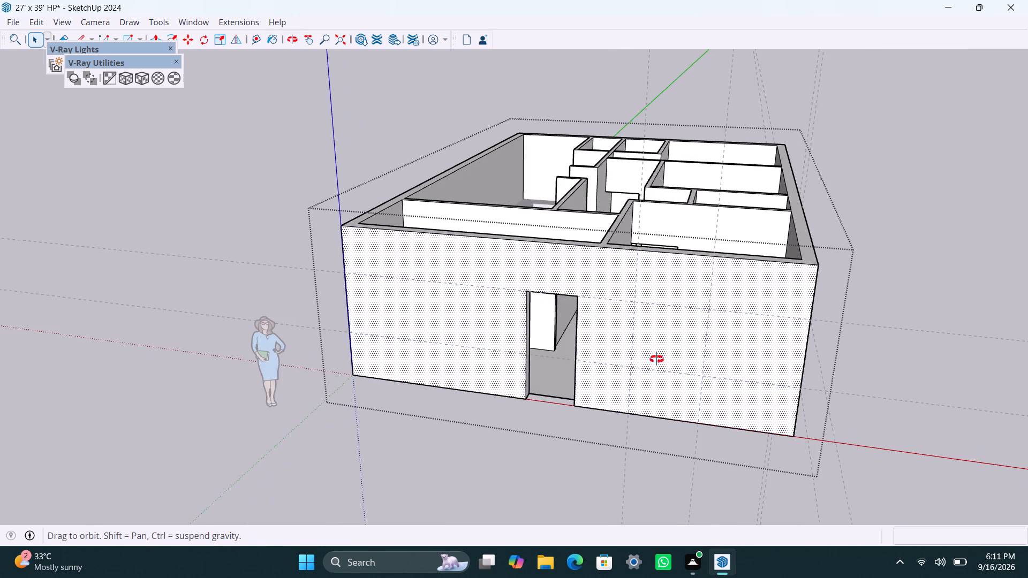
{"action": "middle_click_drag", "start_coordinate": [656, 359], "coordinate": [666, 362]}
{"action": "key", "text": "r"}
{"action": "left_click", "coordinate": [657, 306]}
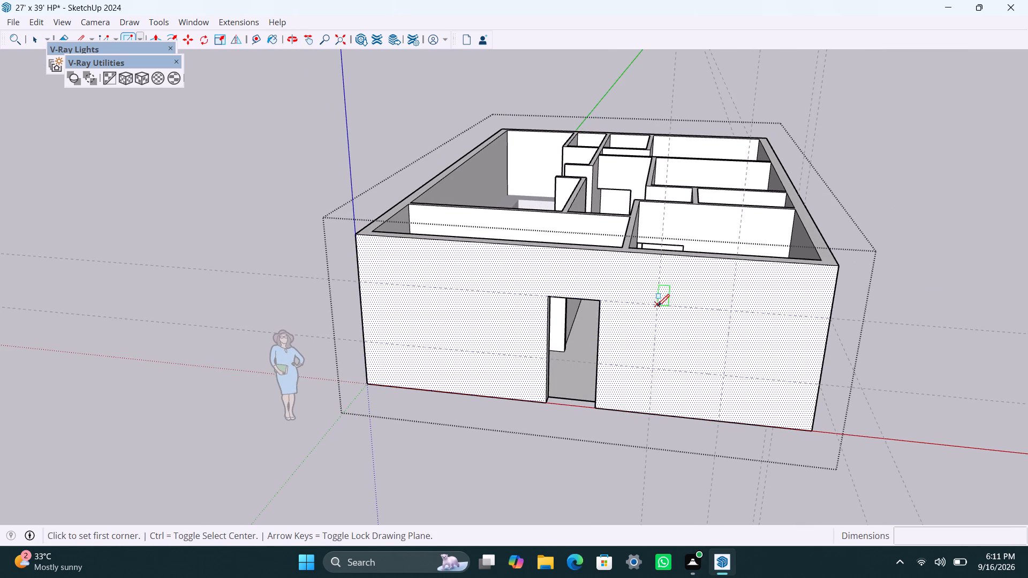
{"action": "left_click", "coordinate": [725, 374]}
{"action": "key", "text": "space"}
Push the window rectangle 9" through the front wall to cut the window opening.
{"action": "left_click", "coordinate": [696, 338]}
{"action": "key", "text": "p"}
{"action": "left_click", "coordinate": [690, 338]}
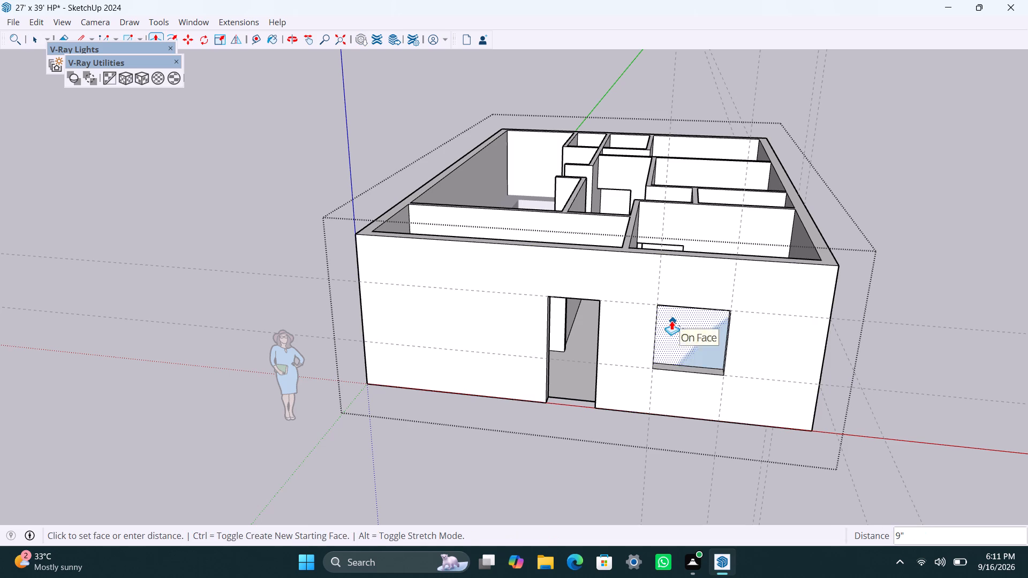
{"action": "left_click", "coordinate": [671, 321]}
{"action": "key", "text": "space"}
{"action": "scroll", "coordinate": [532, 354], "scroll_direction": "down", "scroll_amount": 3}
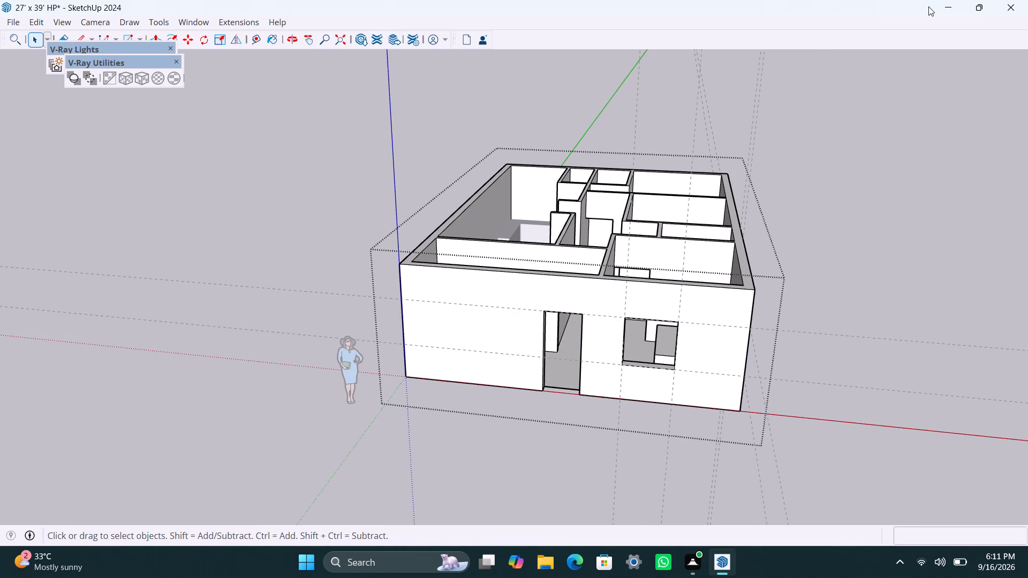
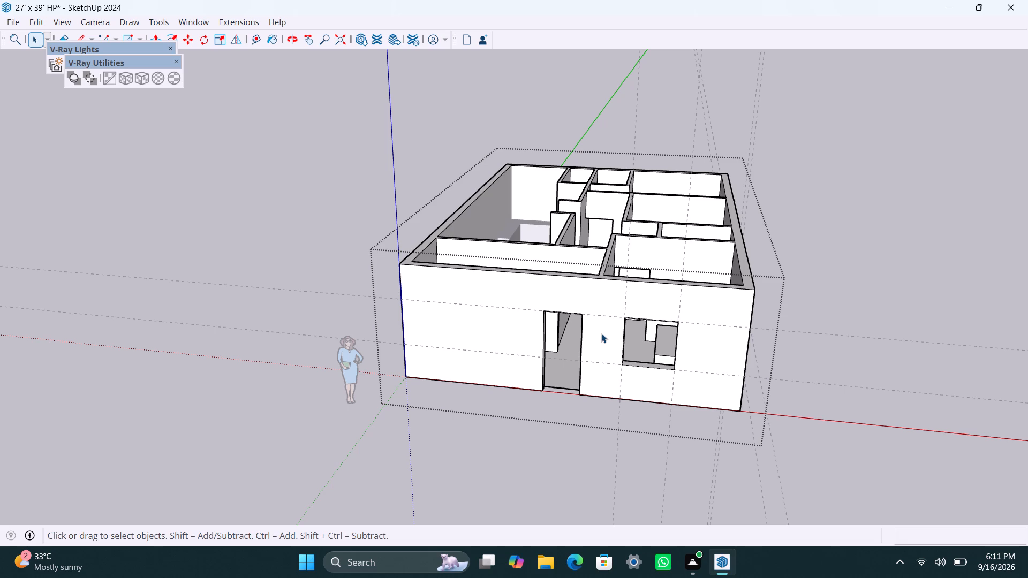
Draw a 3' x 4' window rectangle between the guides on the right-side exterior wall.
{"action": "scroll", "coordinate": [768, 352], "scroll_direction": "down", "scroll_amount": 3}
{"action": "middle_click_drag", "start_coordinate": [853, 374], "coordinate": [447, 322]}
{"action": "scroll", "coordinate": [480, 323], "scroll_direction": "up", "scroll_amount": 2}
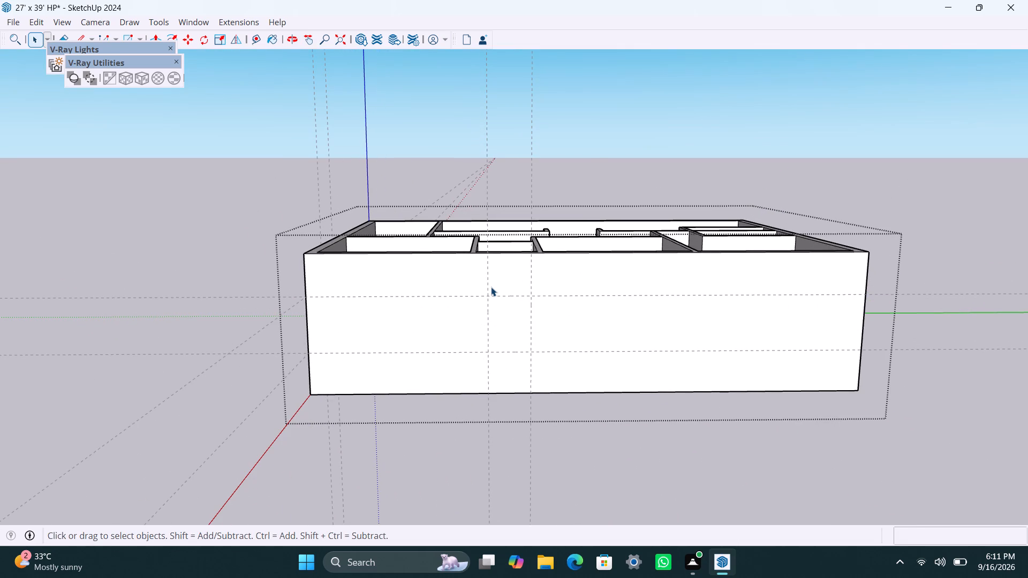
{"action": "key", "text": "r"}
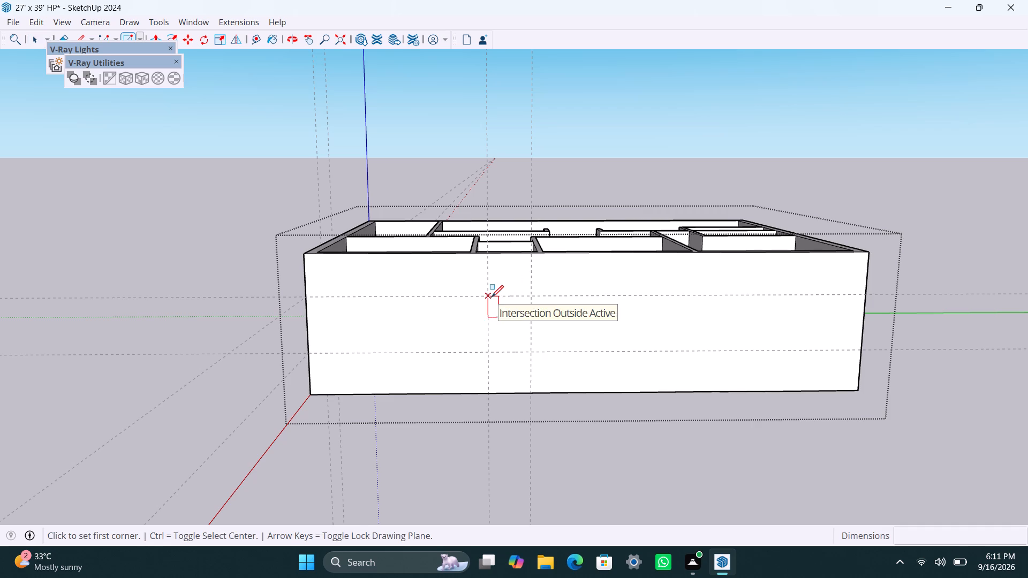
{"action": "left_click", "coordinate": [492, 297]}
{"action": "left_click", "coordinate": [534, 353]}
{"action": "key", "text": "space"}
Push the 3' x 4' rectangle 9" through the right-side wall to cut the window opening.
{"action": "left_click", "coordinate": [504, 337]}
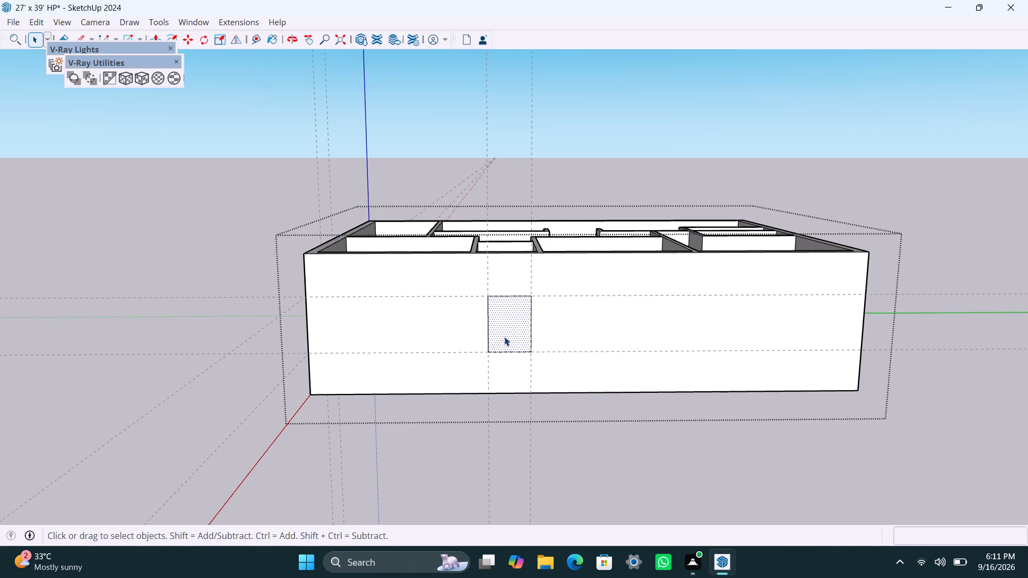
{"action": "key", "text": "p"}
{"action": "left_click", "coordinate": [504, 340]}
{"action": "key", "text": "ctrl+z"}
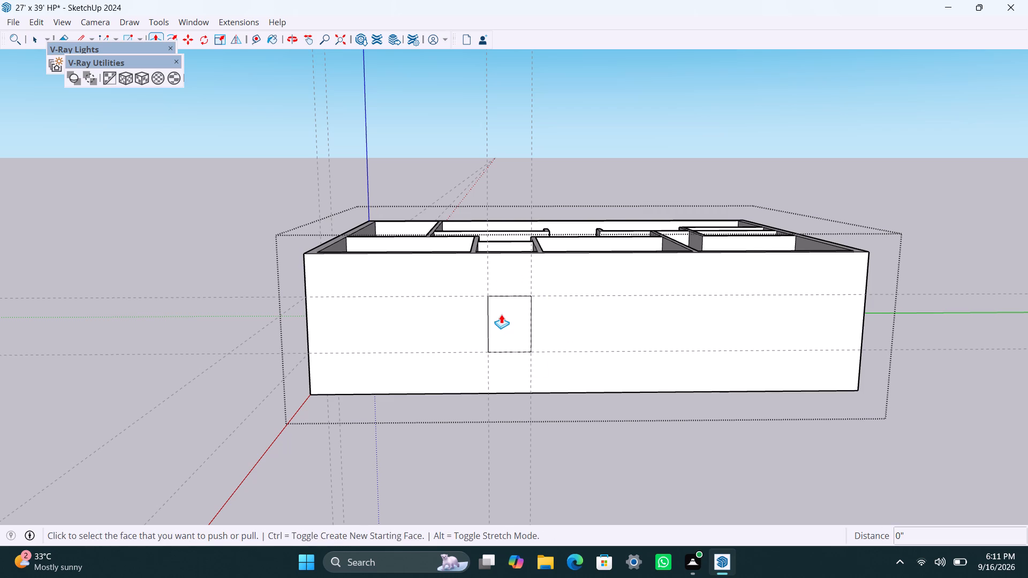
{"action": "left_click", "coordinate": [521, 327]}
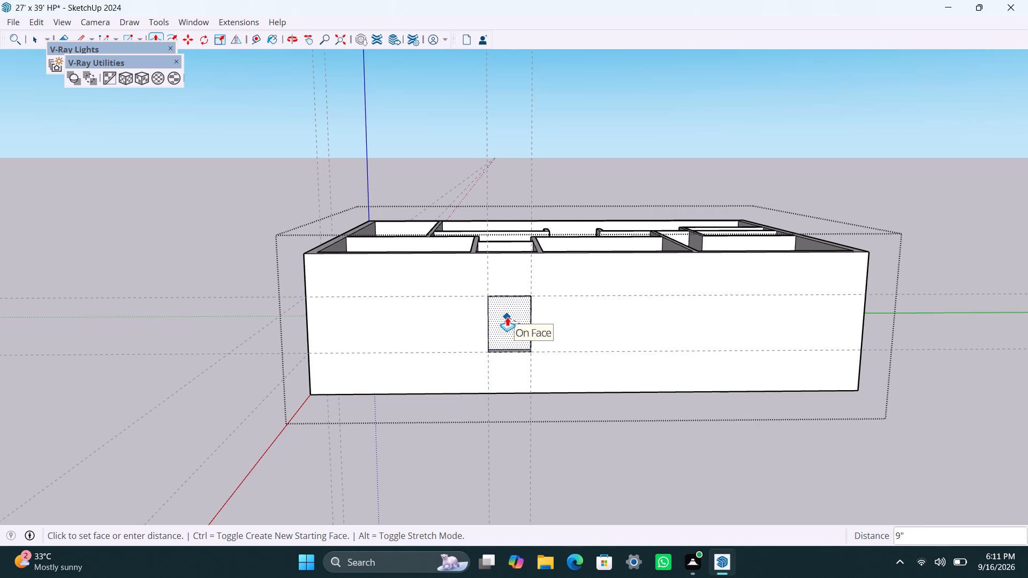
{"action": "left_click", "coordinate": [507, 317]}
Place two vertical guides 4' apart on the right-side exterior wall, behind the new 3'-wide window.
{"action": "scroll", "coordinate": [503, 332], "scroll_direction": "down", "scroll_amount": 5}
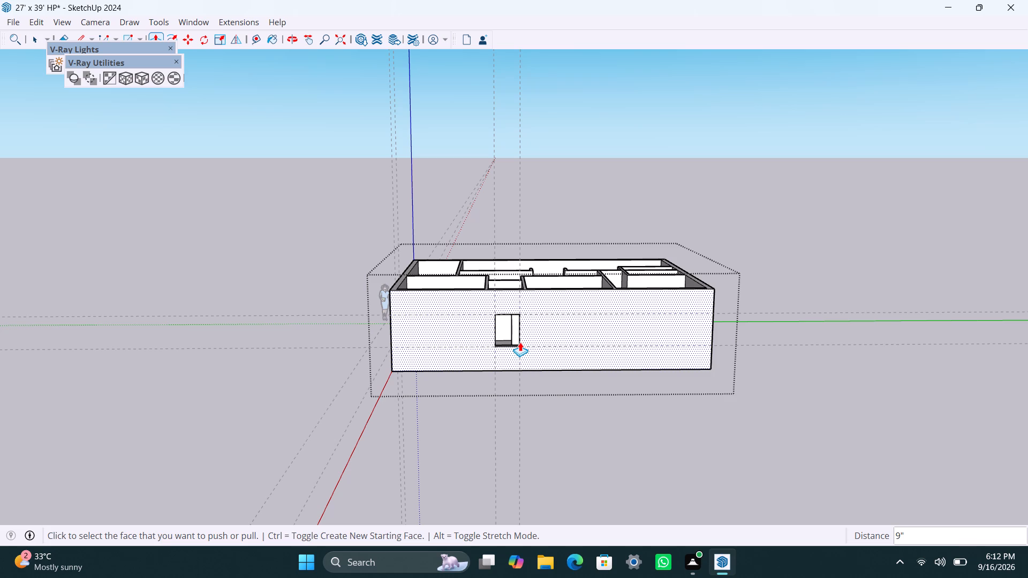
{"action": "key", "text": "space"}
{"action": "key", "text": "t"}
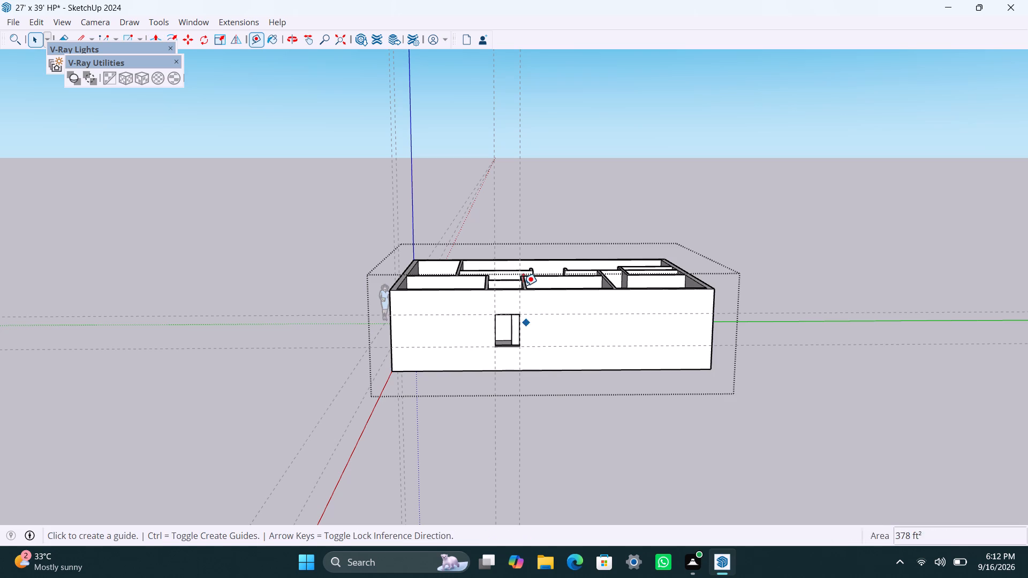
{"action": "left_click", "coordinate": [518, 269]}
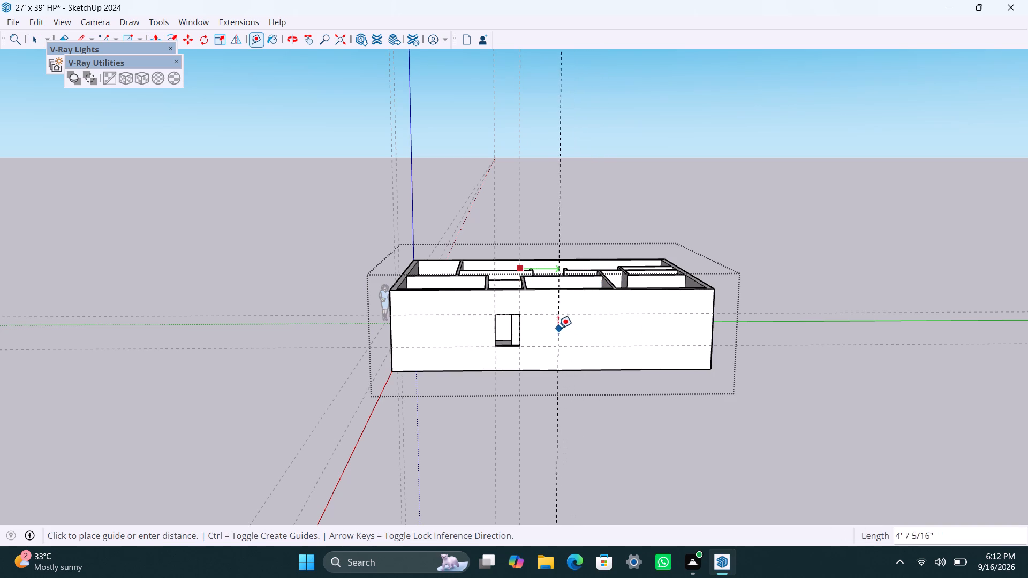
{"action": "left_click", "coordinate": [551, 309]}
{"action": "left_click", "coordinate": [550, 307]}
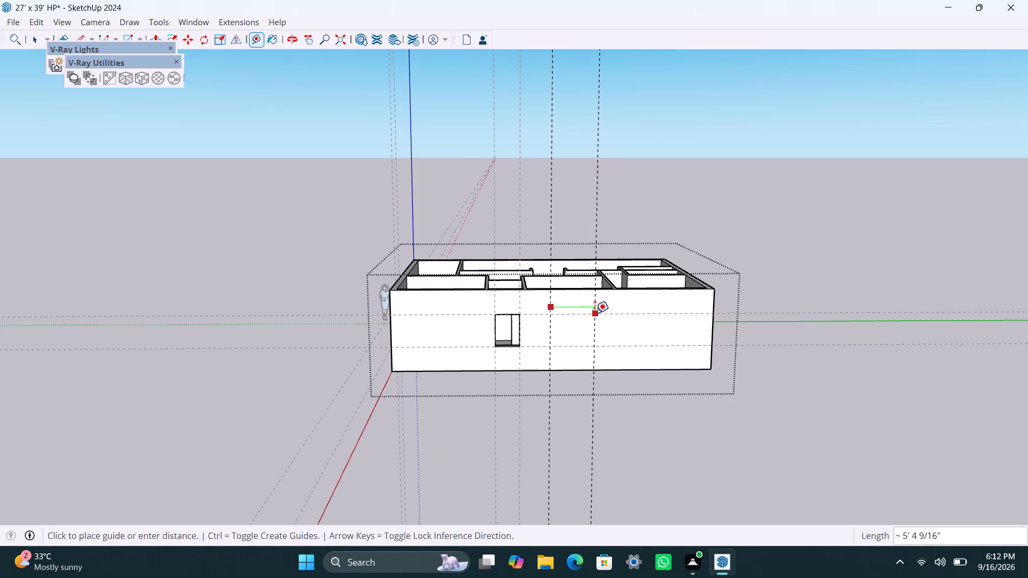
{"action": "type", "text": "4'"}
{"action": "key", "text": "Return"}
{"action": "key", "text": "space"}
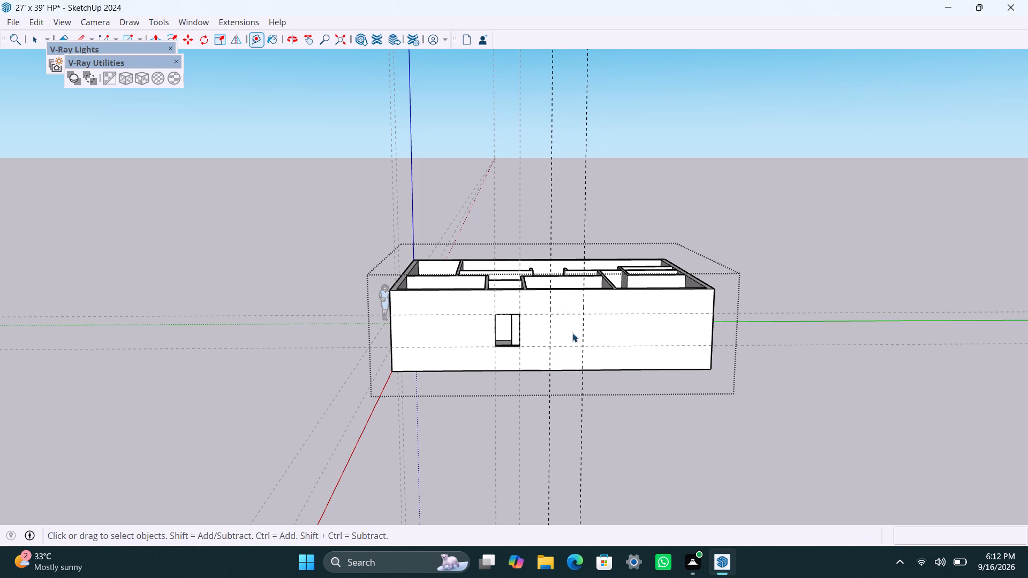
Draw a 4' x 4' window rectangle between the new guides on the right-side exterior wall.
{"action": "key", "text": "r"}
{"action": "left_click", "coordinate": [550, 315]}
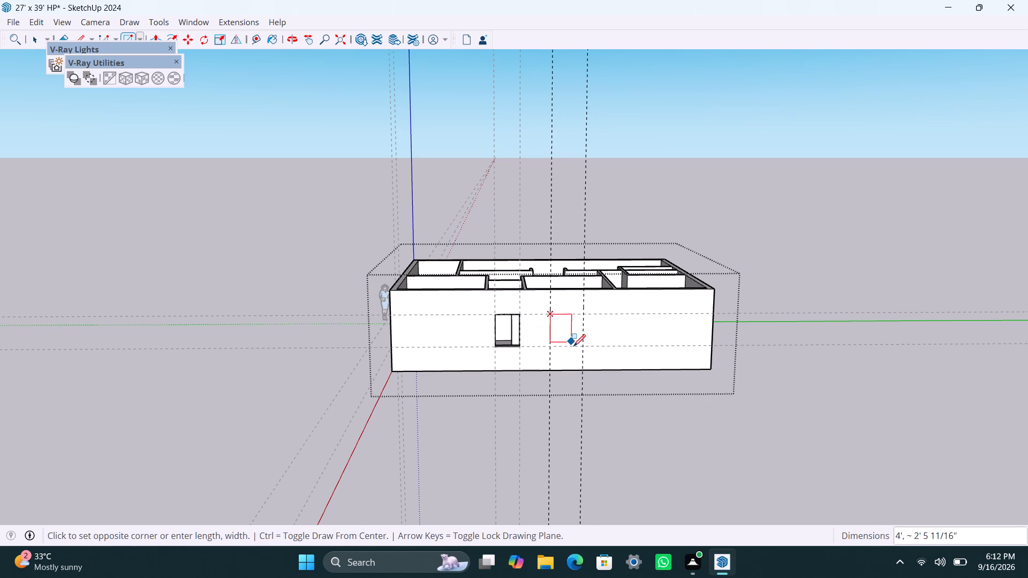
{"action": "left_click", "coordinate": [582, 346]}
{"action": "key", "text": "space"}
Push the 4' x 4' rectangle 9" through the right-side wall to cut the second window opening.
{"action": "left_click", "coordinate": [562, 333]}
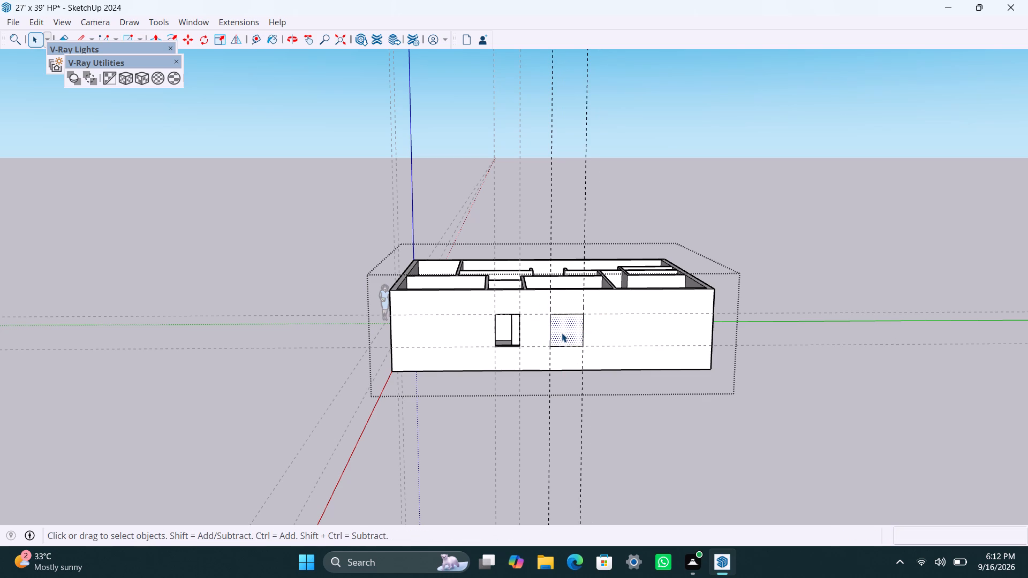
{"action": "key", "text": "p"}
{"action": "left_click", "coordinate": [562, 333]}
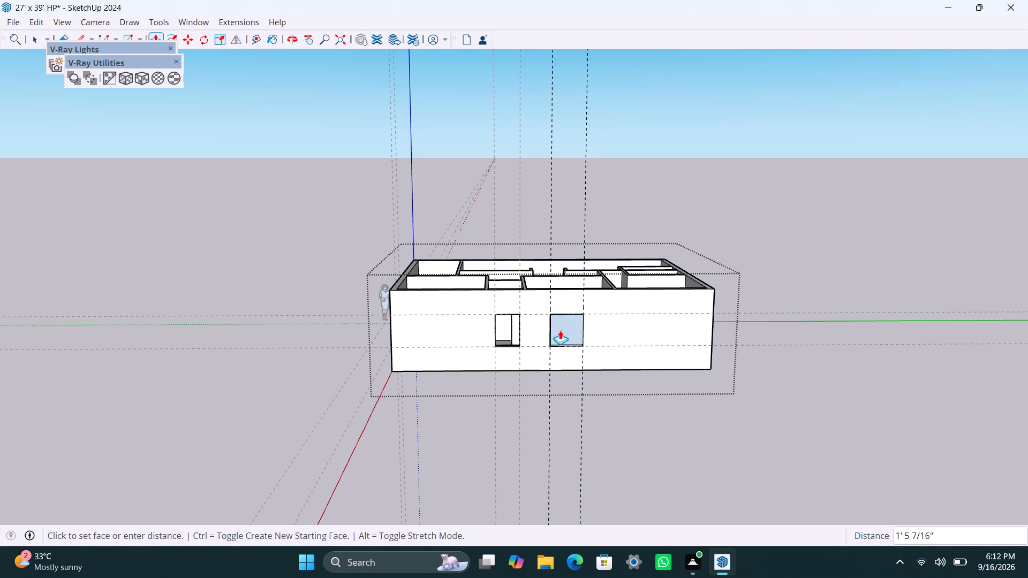
{"action": "scroll", "coordinate": [560, 330], "scroll_direction": "up", "scroll_amount": 3}
{"action": "middle_click_drag", "start_coordinate": [553, 343], "coordinate": [461, 438]}
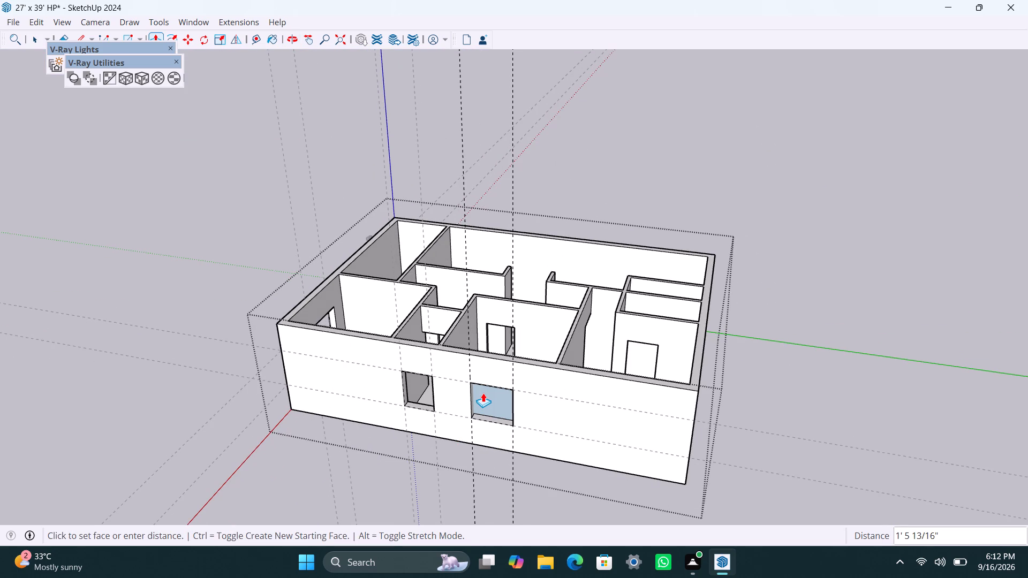
{"action": "key", "text": "Escape"}
{"action": "left_click", "coordinate": [493, 399]}
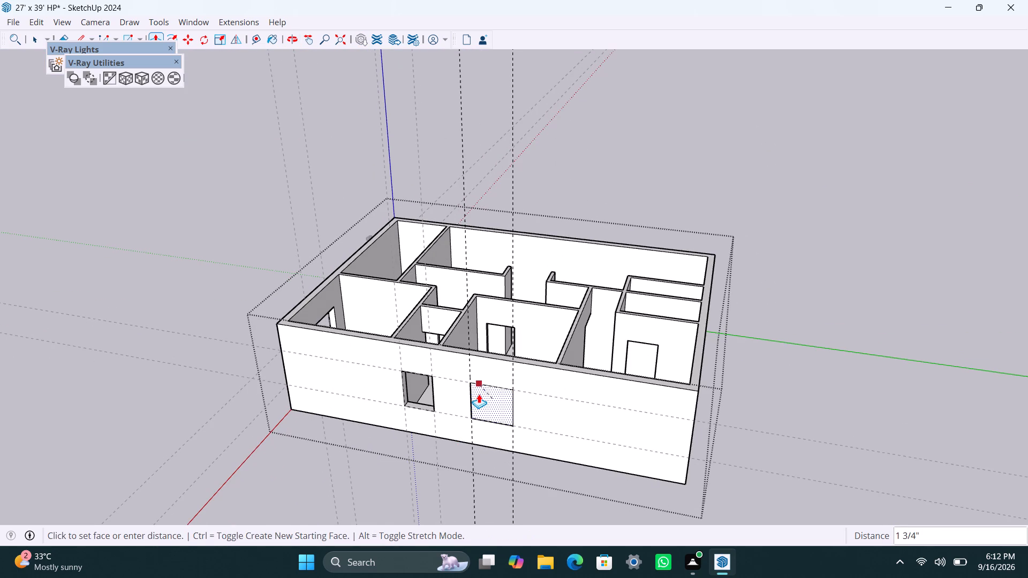
{"action": "left_click", "coordinate": [487, 392]}
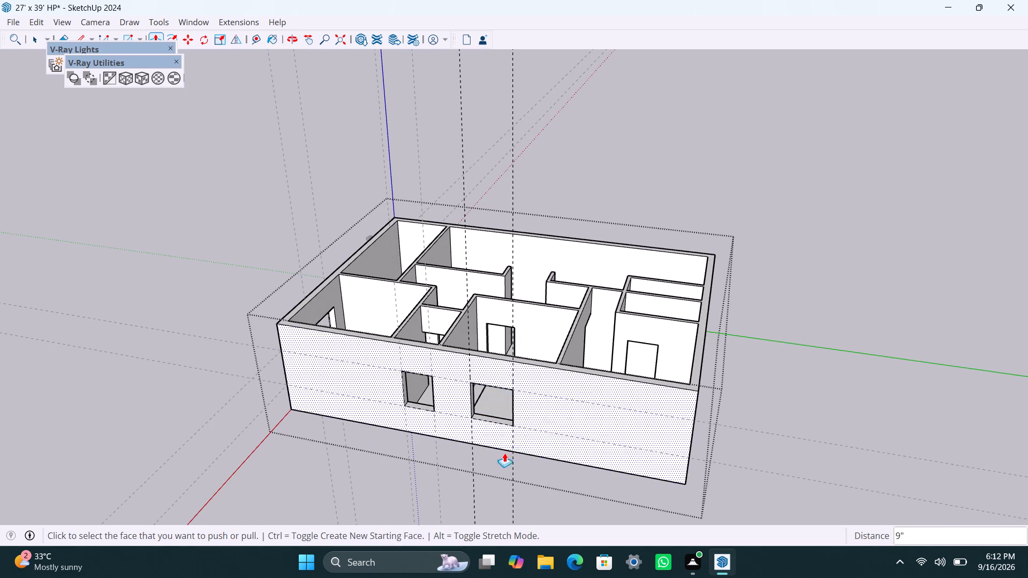
Place a vertical guide about 6' 2" beyond the second window's far edge on the right-side wall, and another 4' beyond it.
{"action": "scroll", "coordinate": [481, 495], "scroll_direction": "down", "scroll_amount": 3}
{"action": "middle_click_drag", "start_coordinate": [473, 499], "coordinate": [480, 477]}
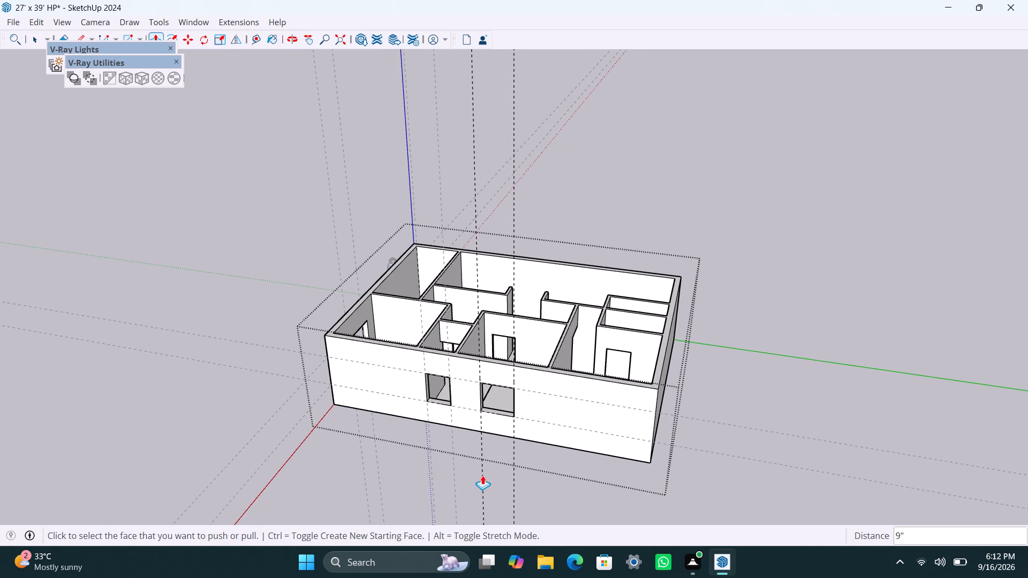
{"action": "key", "text": "t"}
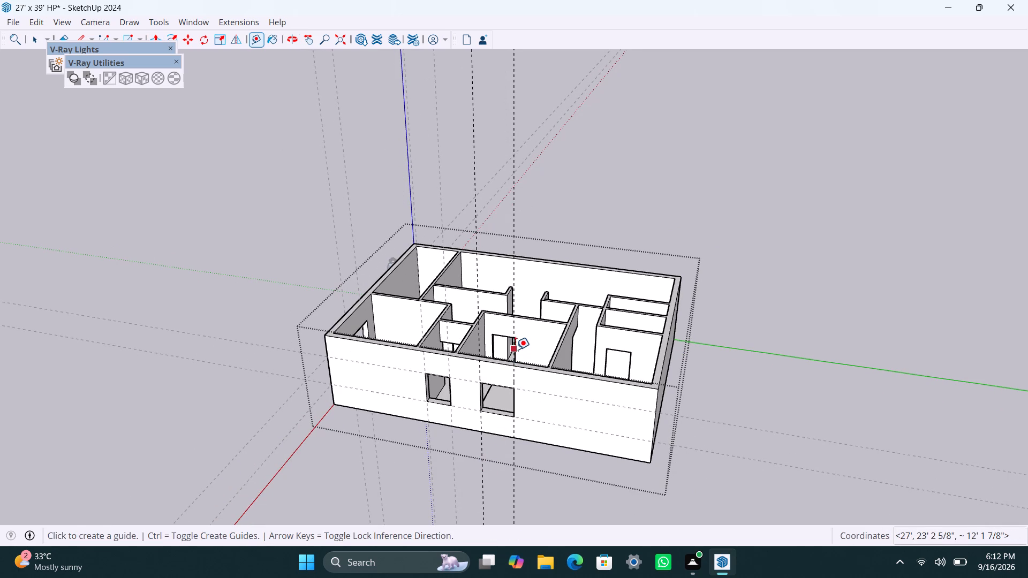
{"action": "left_click", "coordinate": [516, 349]}
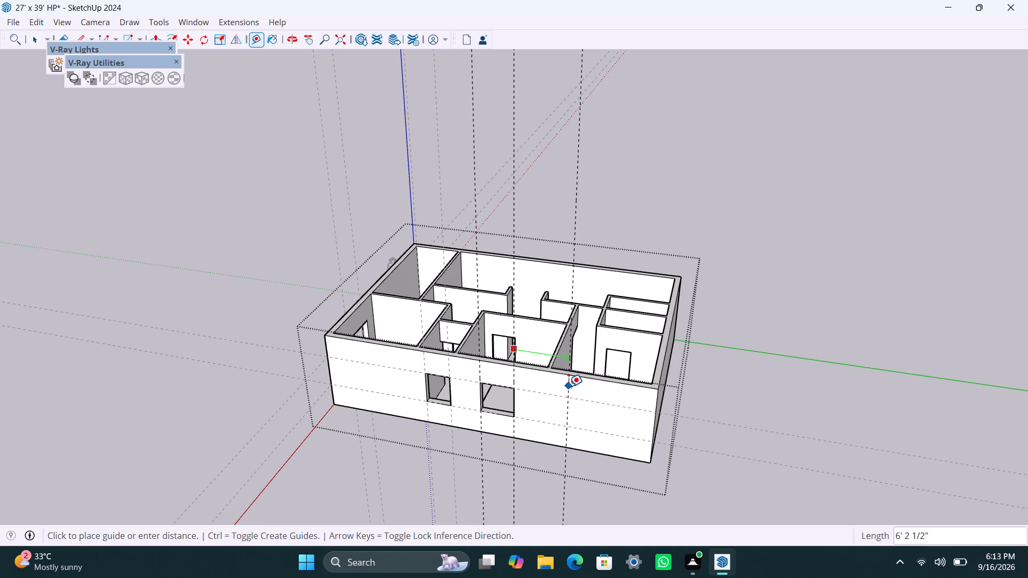
{"action": "left_click", "coordinate": [569, 386]}
{"action": "left_click", "coordinate": [571, 390]}
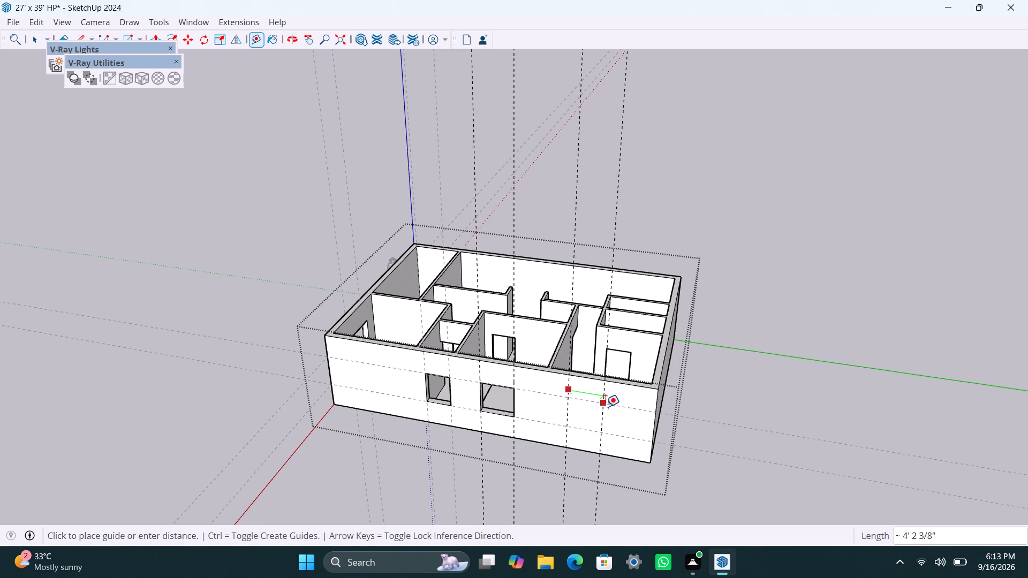
{"action": "type", "text": "4'"}
{"action": "key", "text": "Return"}
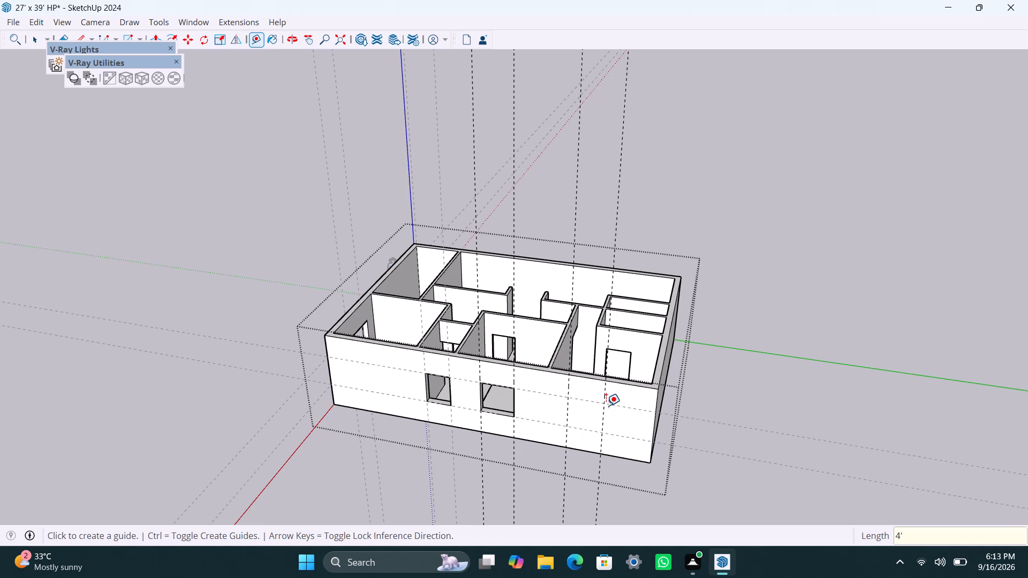
Draw a 4' x 4' rectangle for the third window between the newest guides near the rear of the right-side wall.
{"action": "scroll", "coordinate": [584, 452], "scroll_direction": "down", "scroll_amount": 2}
{"action": "middle_click_drag", "start_coordinate": [598, 478], "coordinate": [673, 453]}
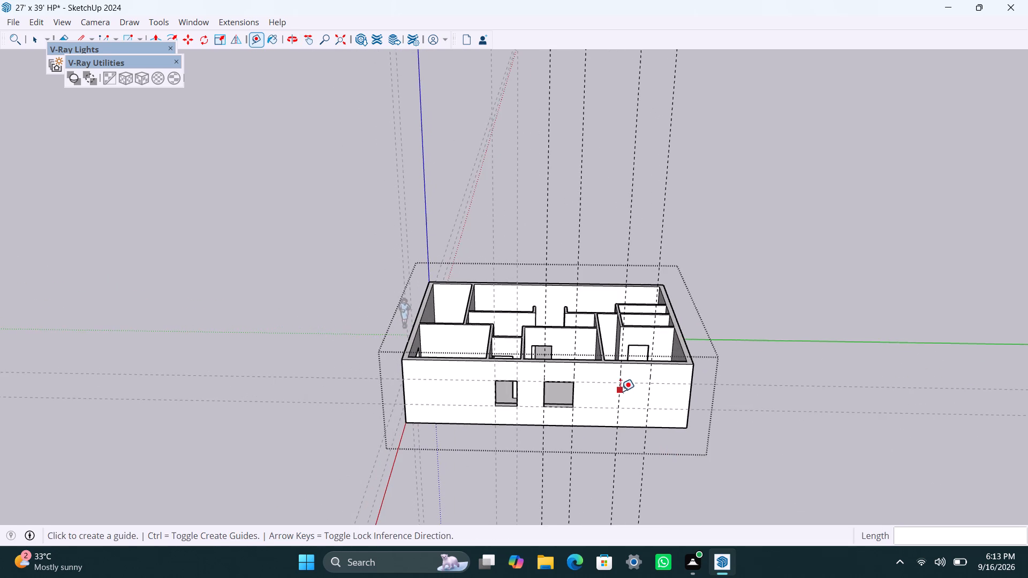
{"action": "scroll", "coordinate": [621, 391], "scroll_direction": "up", "scroll_amount": 3}
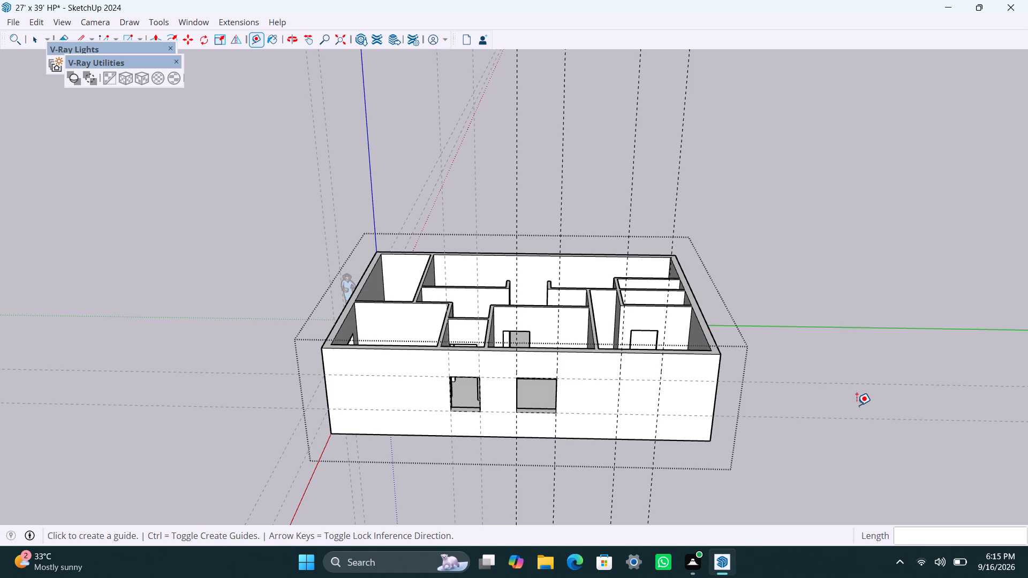
{"action": "key", "text": "space"}
{"action": "key", "text": "r"}
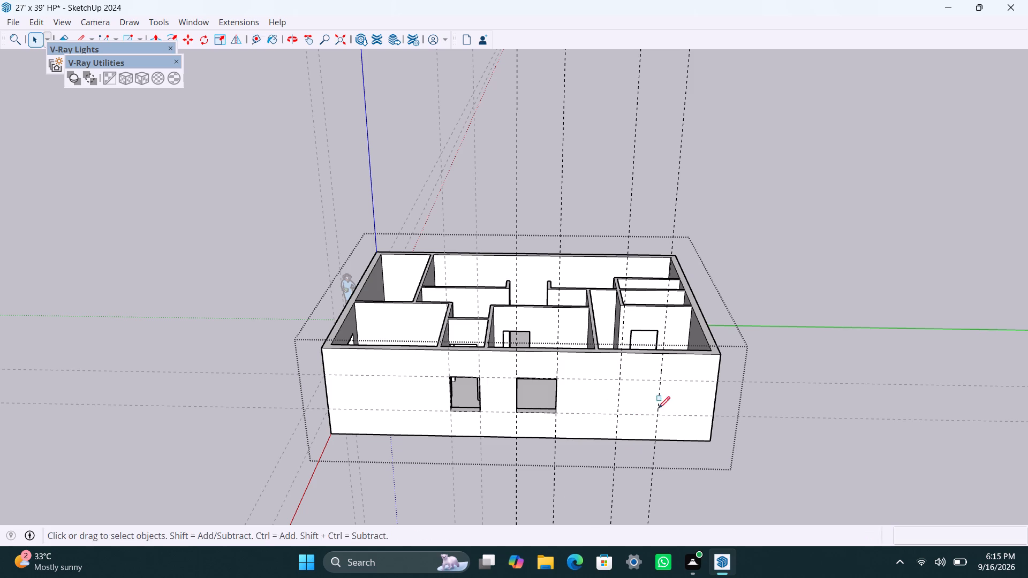
{"action": "left_click_drag", "start_coordinate": [622, 381], "coordinate": [621, 388]}
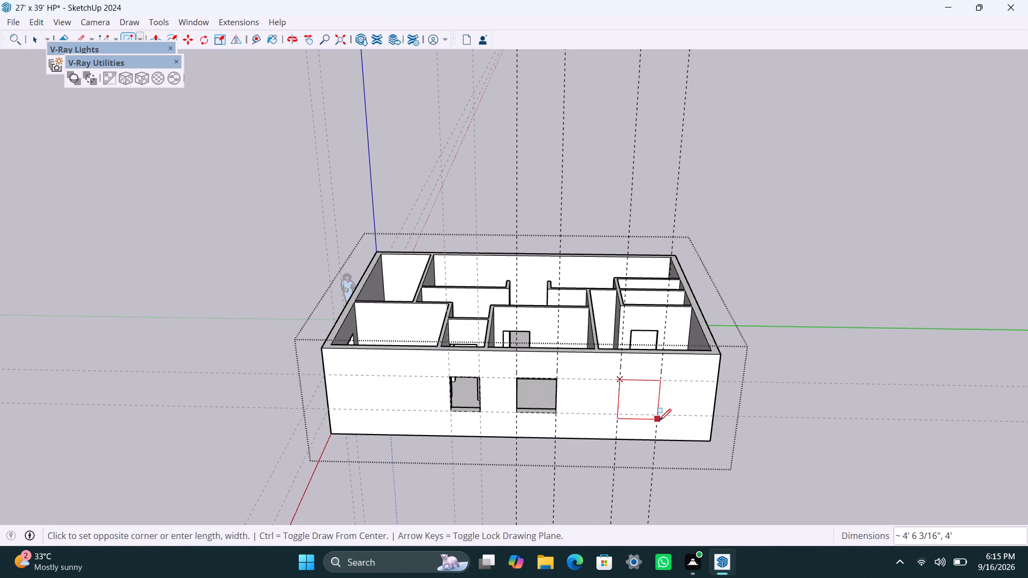
{"action": "left_click", "coordinate": [659, 416]}
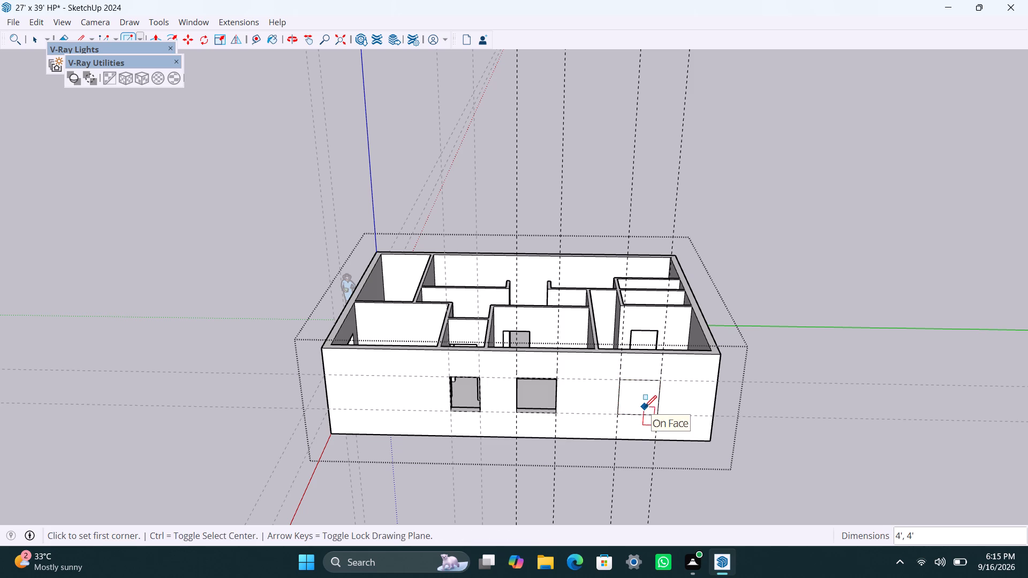
{"action": "key", "text": "space"}
Push the third window rectangle 9" through the right-side wall to cut its opening.
{"action": "left_click", "coordinate": [645, 407]}
{"action": "key", "text": "p"}
{"action": "left_click", "coordinate": [645, 407]}
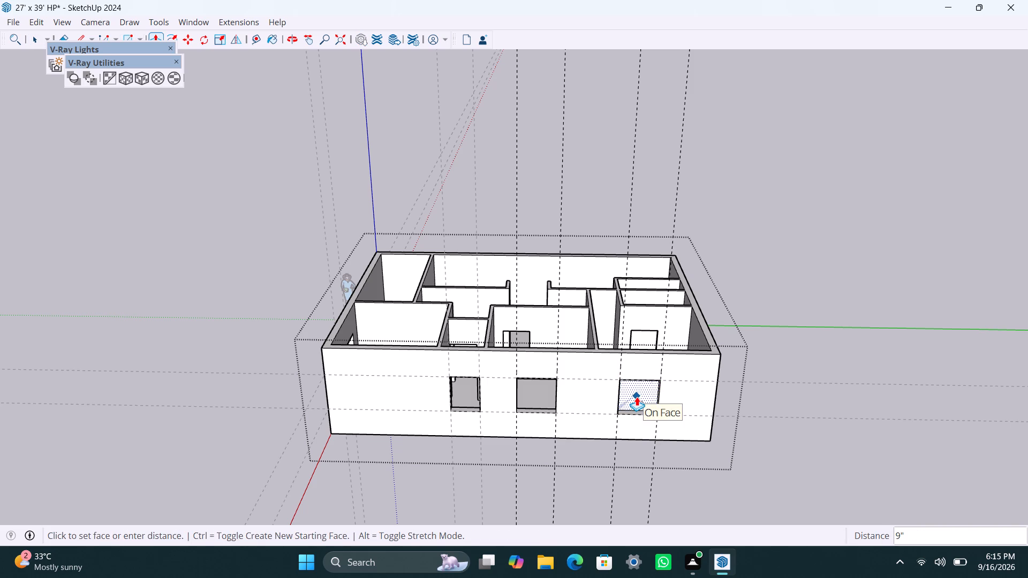
{"action": "left_click", "coordinate": [637, 397]}
{"action": "key", "text": "space"}
Examine the rear exterior wall and the rooms behind it.
{"action": "scroll", "coordinate": [758, 433], "scroll_direction": "down", "scroll_amount": 3}
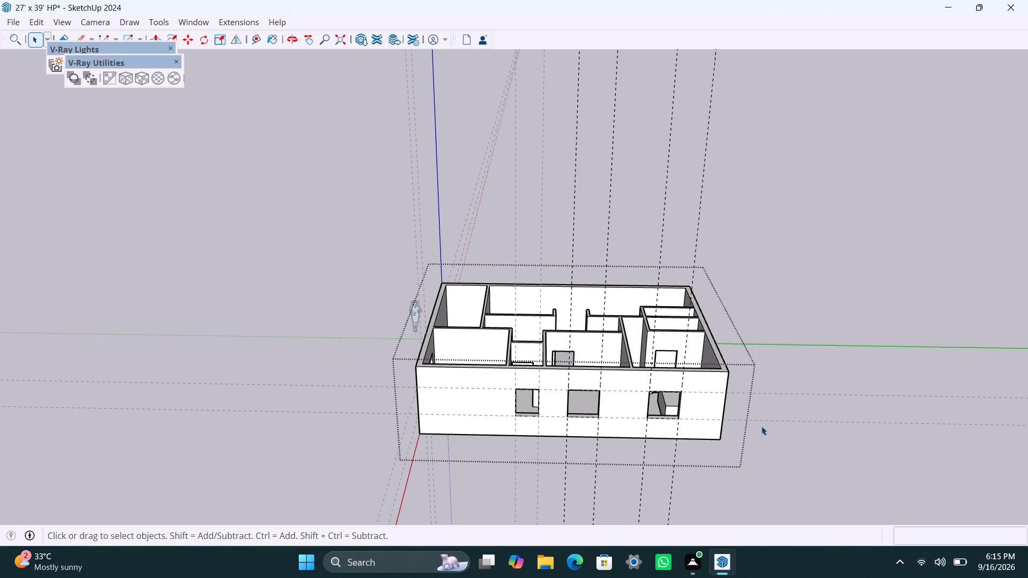
{"action": "scroll", "coordinate": [770, 444], "scroll_direction": "down", "scroll_amount": 5}
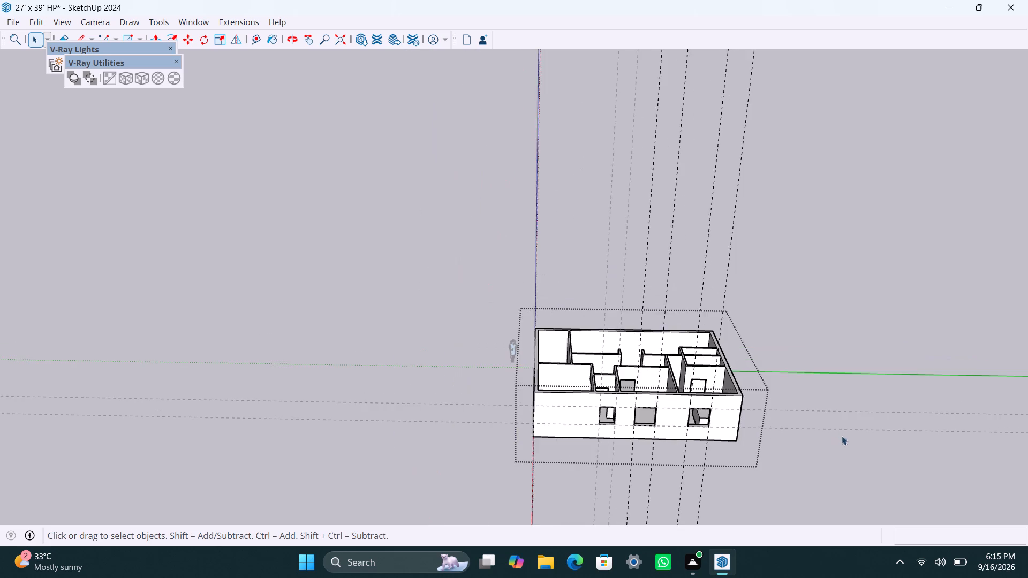
{"action": "middle_click_drag", "start_coordinate": [842, 436], "coordinate": [441, 409]}
{"action": "scroll", "coordinate": [686, 409], "scroll_direction": "down", "scroll_amount": 2}
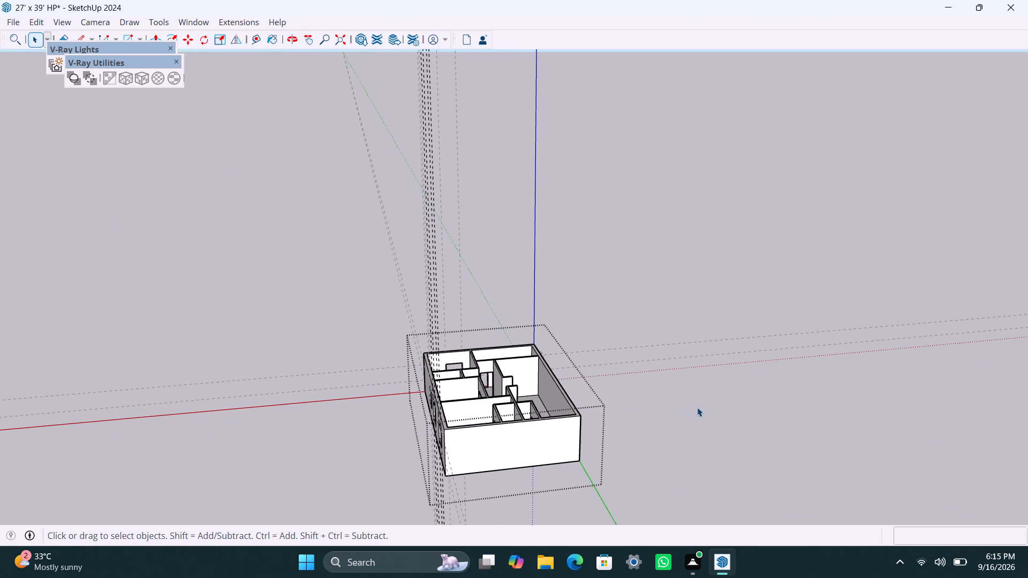
{"action": "scroll", "coordinate": [697, 407], "scroll_direction": "down", "scroll_amount": 2}
{"action": "middle_click_drag", "start_coordinate": [691, 408], "coordinate": [801, 354], "text": "shift"}
{"action": "scroll", "coordinate": [702, 414], "scroll_direction": "up", "scroll_amount": 3}
{"action": "middle_click_drag", "start_coordinate": [661, 433], "coordinate": [620, 433]}
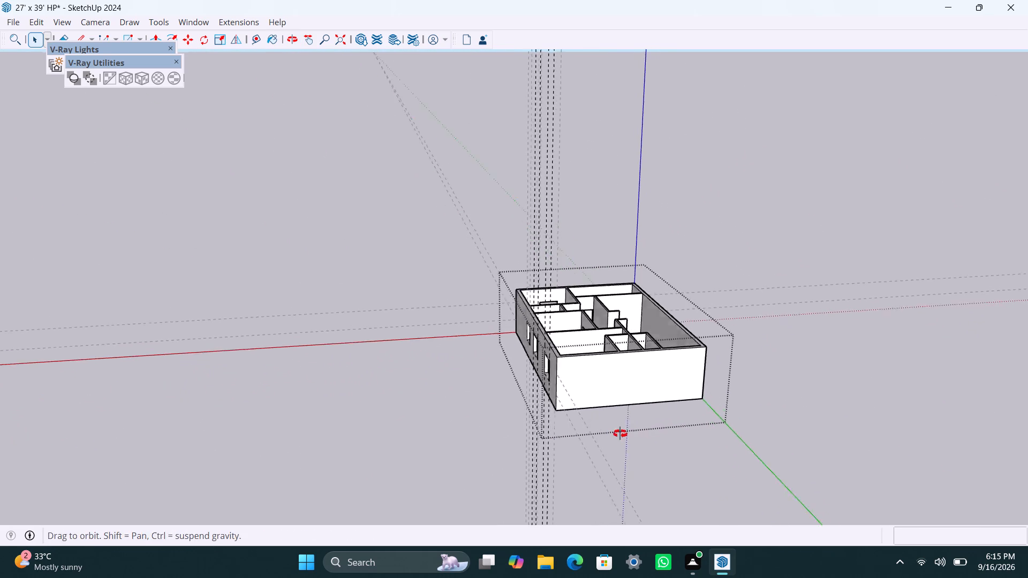
{"action": "middle_click_drag", "start_coordinate": [620, 433], "coordinate": [592, 437]}
{"action": "scroll", "coordinate": [582, 413], "scroll_direction": "up", "scroll_amount": 2}
{"action": "middle_click_drag", "start_coordinate": [588, 391], "coordinate": [710, 348], "text": "shift"}
{"action": "scroll", "coordinate": [676, 363], "scroll_direction": "up", "scroll_amount": 2}
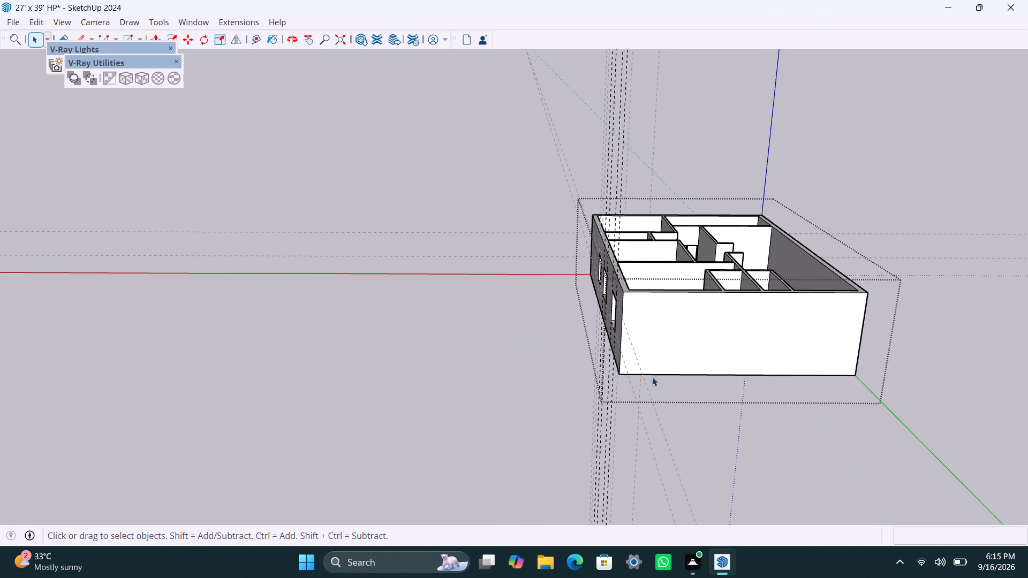
{"action": "middle_click_drag", "start_coordinate": [628, 377], "coordinate": [600, 370]}
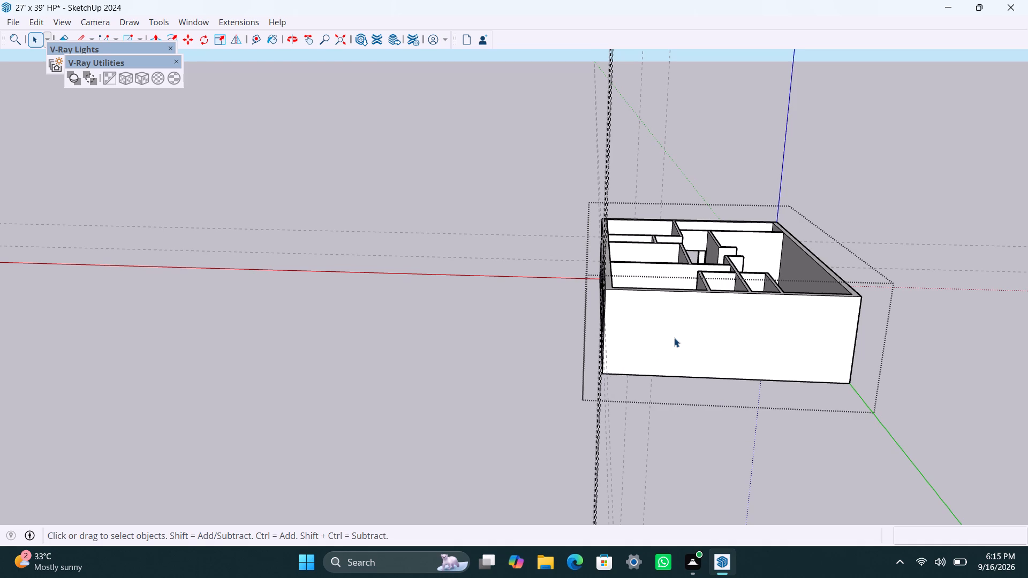
{"action": "scroll", "coordinate": [683, 386], "scroll_direction": "up", "scroll_amount": 1}
{"action": "middle_click_drag", "start_coordinate": [657, 363], "coordinate": [611, 361]}
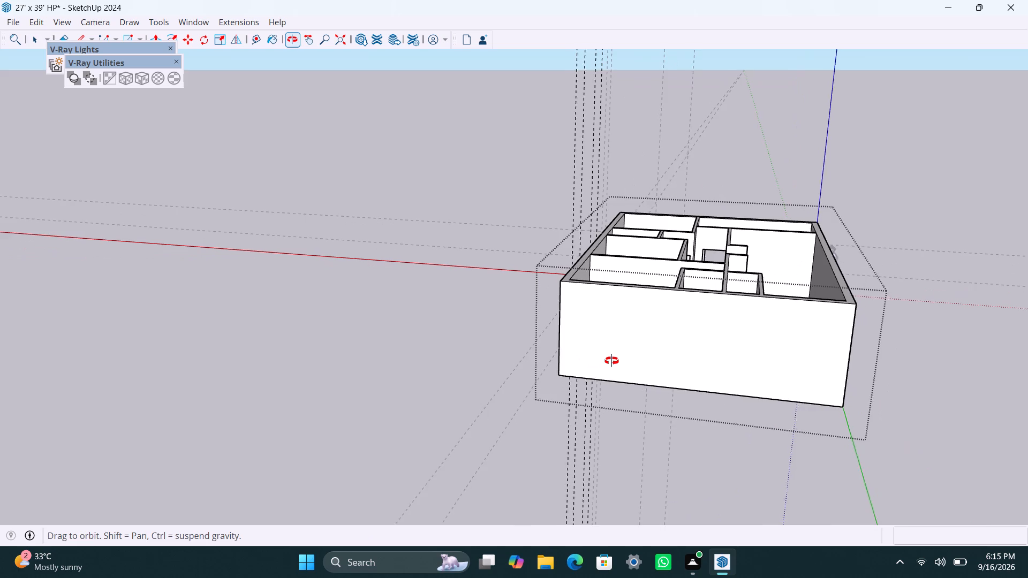
{"action": "middle_click_drag", "start_coordinate": [611, 361], "coordinate": [618, 361]}
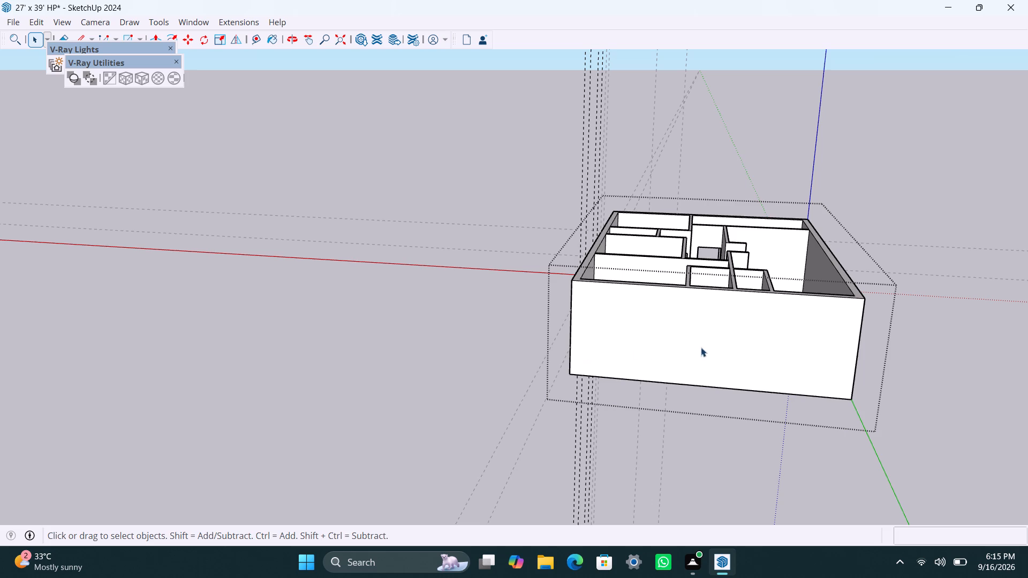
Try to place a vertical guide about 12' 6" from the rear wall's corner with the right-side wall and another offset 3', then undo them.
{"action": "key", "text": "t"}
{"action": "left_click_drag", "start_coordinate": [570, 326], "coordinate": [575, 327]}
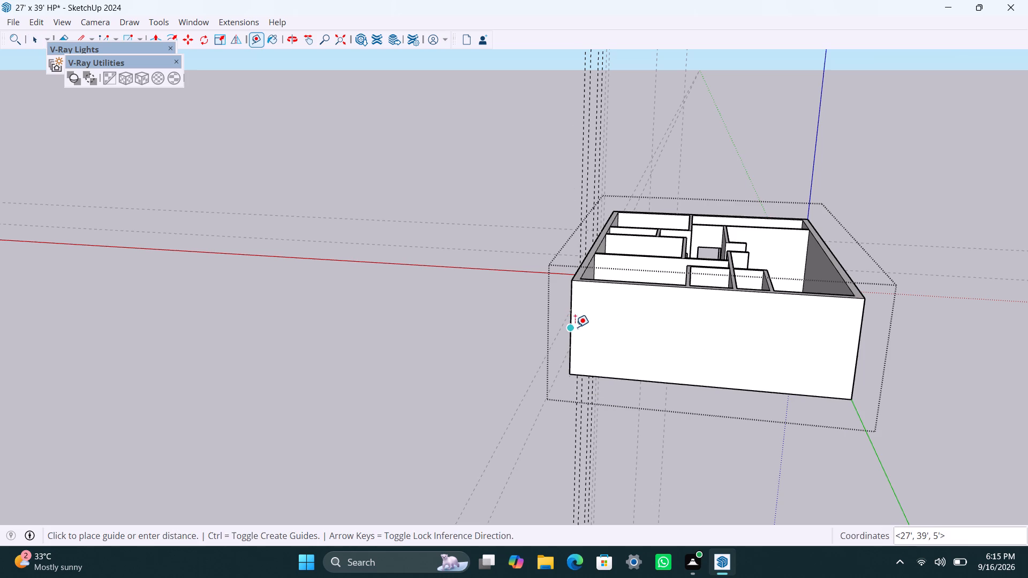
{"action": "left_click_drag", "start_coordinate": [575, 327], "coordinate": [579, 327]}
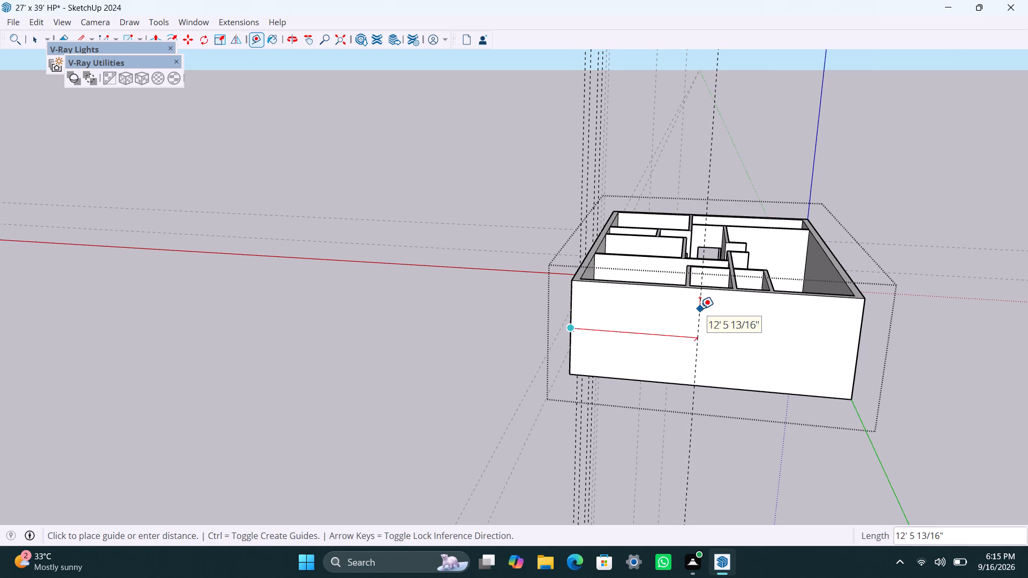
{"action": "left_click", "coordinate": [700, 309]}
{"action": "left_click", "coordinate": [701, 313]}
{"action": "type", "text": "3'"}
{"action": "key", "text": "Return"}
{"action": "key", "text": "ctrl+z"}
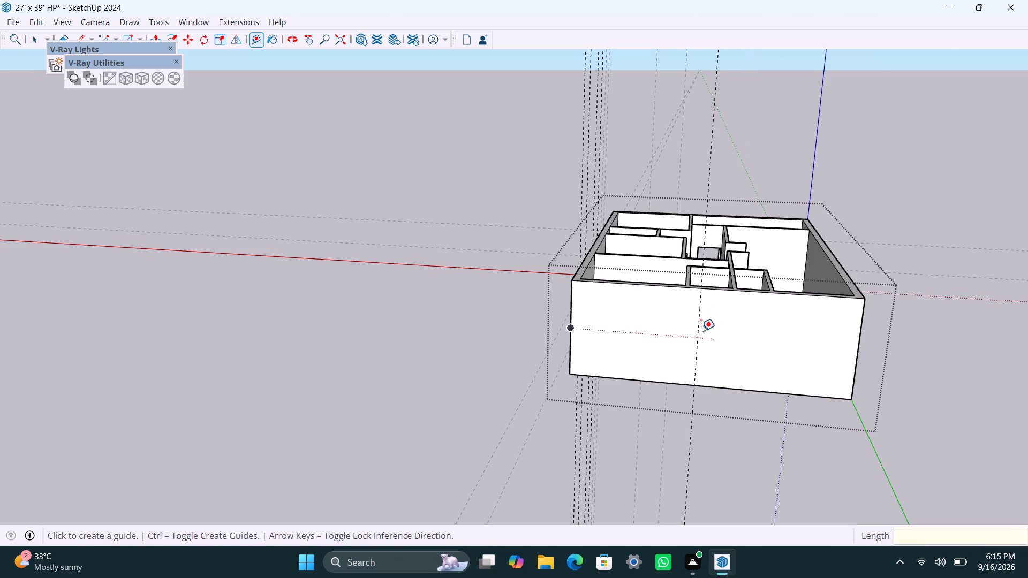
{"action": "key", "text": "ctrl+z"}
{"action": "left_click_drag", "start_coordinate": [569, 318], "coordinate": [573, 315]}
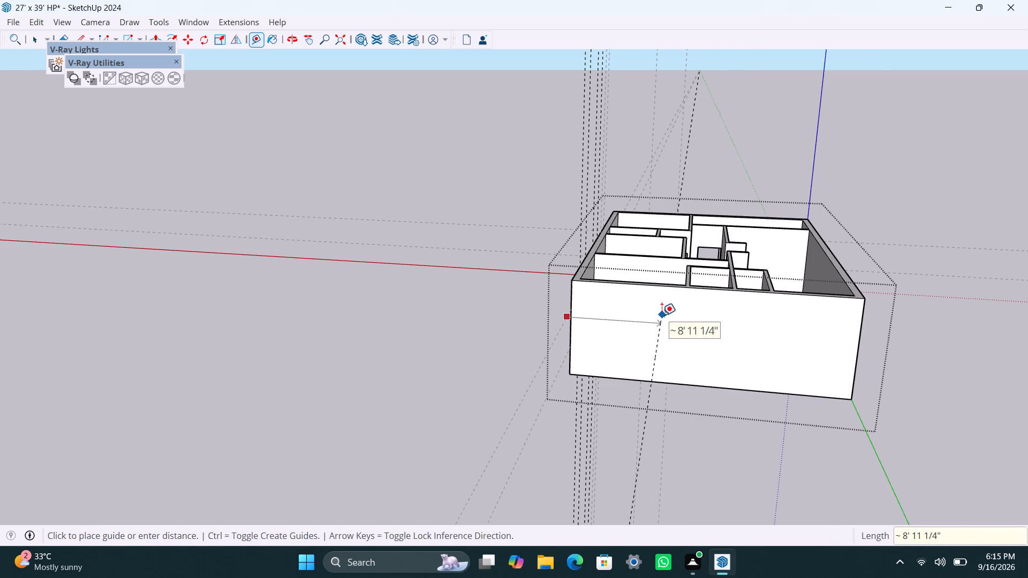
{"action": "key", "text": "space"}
Place a vertical guide about 12' 1" from the rear wall's corner with the right-side wall, and another 3' beyond it.
{"action": "key", "text": "t"}
{"action": "left_click_drag", "start_coordinate": [569, 299], "coordinate": [576, 296]}
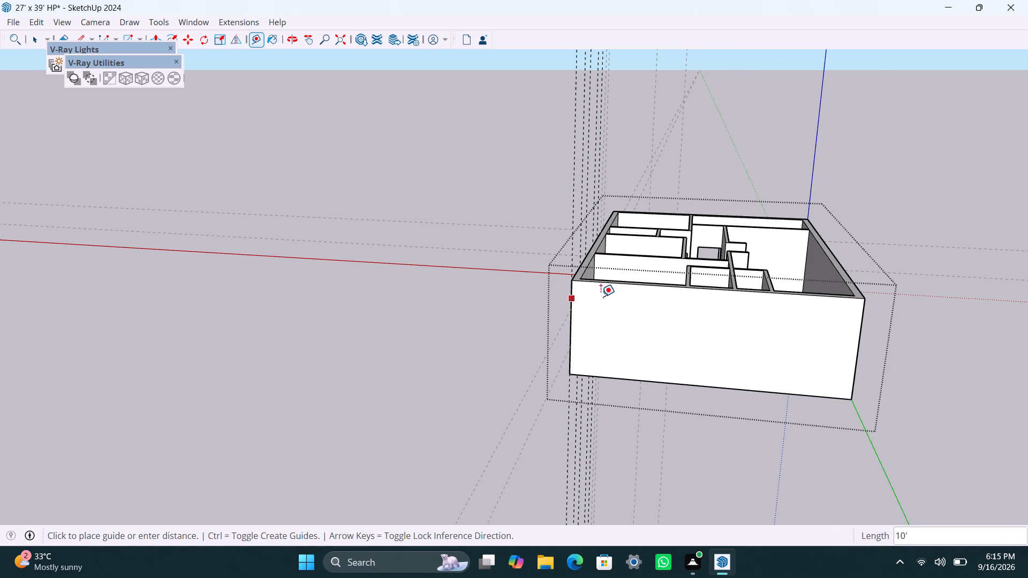
{"action": "left_click", "coordinate": [696, 302]}
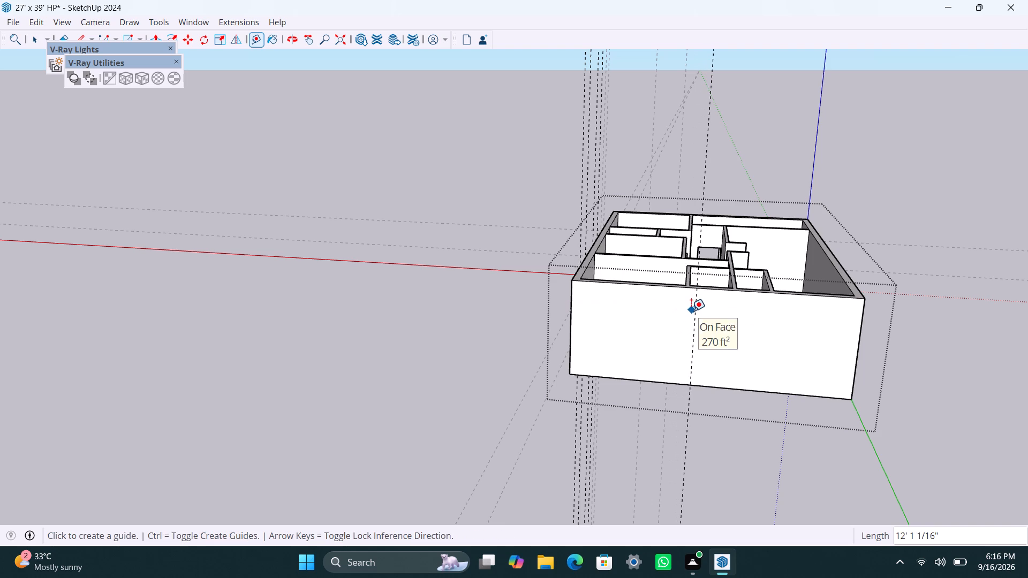
{"action": "left_click", "coordinate": [693, 307]}
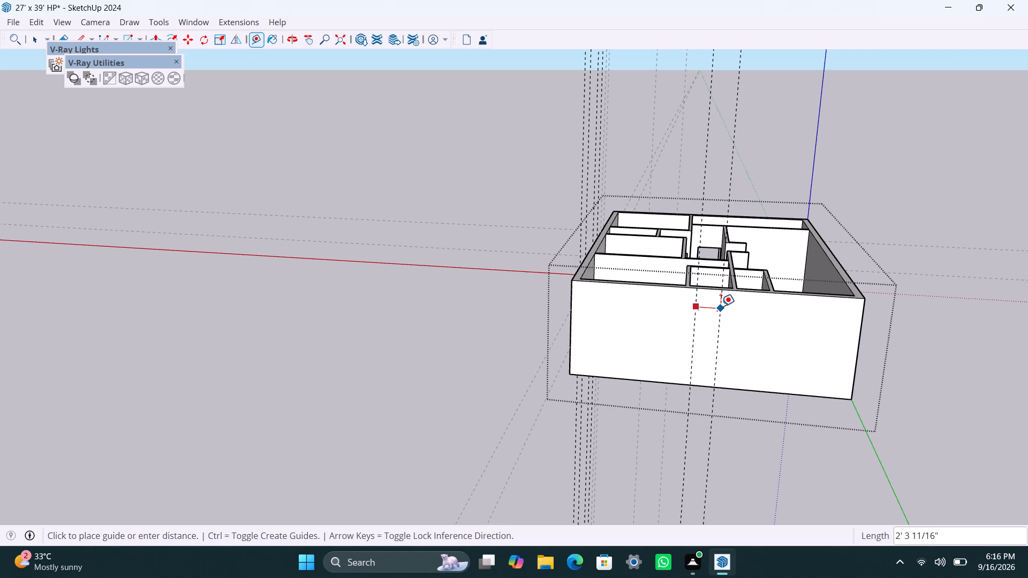
{"action": "type", "text": "3'"}
{"action": "key", "text": "Return"}
{"action": "key", "text": "space"}
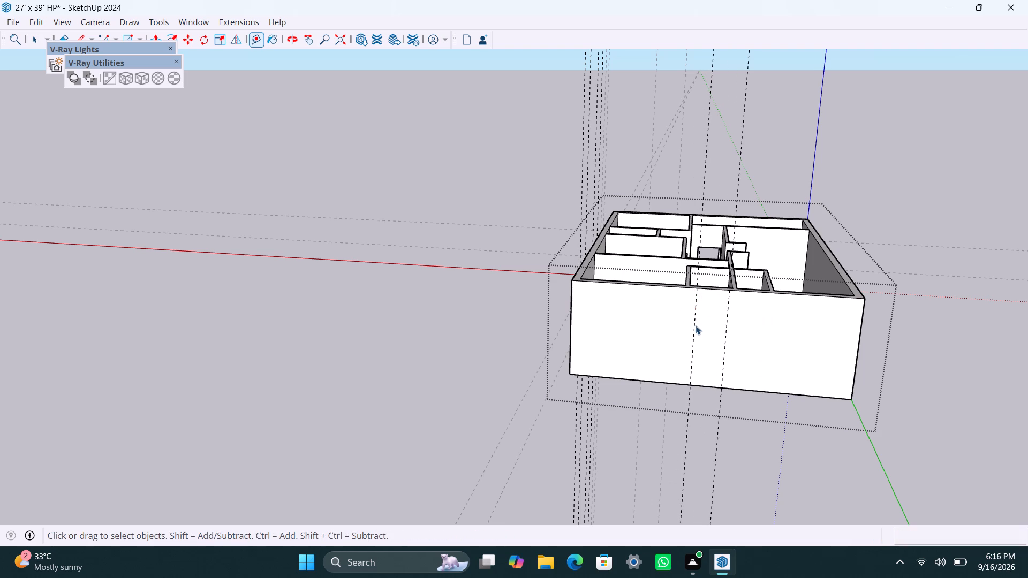
Place a horizontal guide 3' below the rear wall's top edge and a second one 4' below the first.
{"action": "scroll", "coordinate": [702, 318], "scroll_direction": "up", "scroll_amount": 2}
{"action": "middle_click_drag", "start_coordinate": [671, 340], "coordinate": [657, 333]}
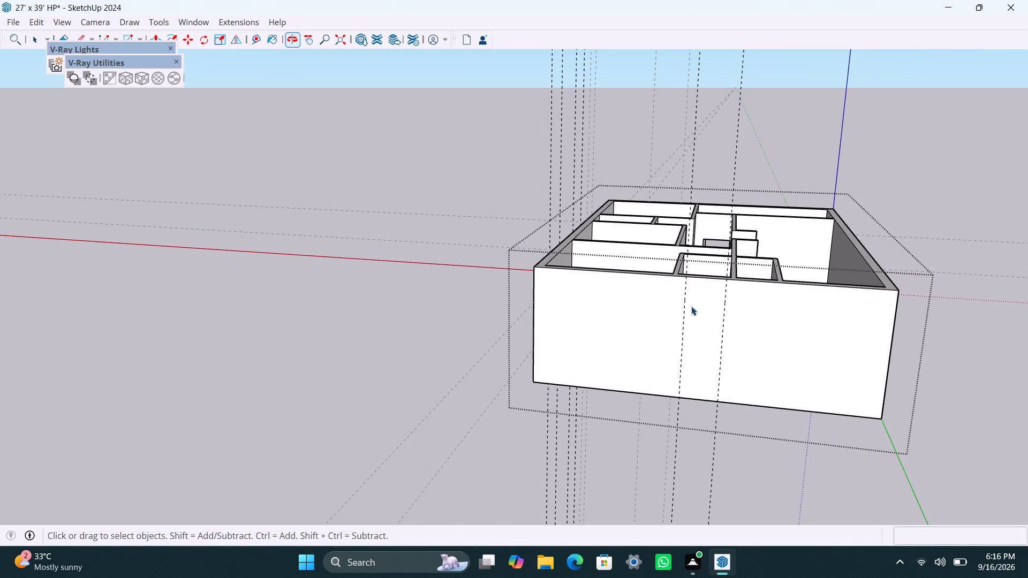
{"action": "scroll", "coordinate": [693, 304], "scroll_direction": "up", "scroll_amount": 2}
{"action": "key", "text": "t"}
{"action": "left_click_drag", "start_coordinate": [707, 276], "coordinate": [707, 284]}
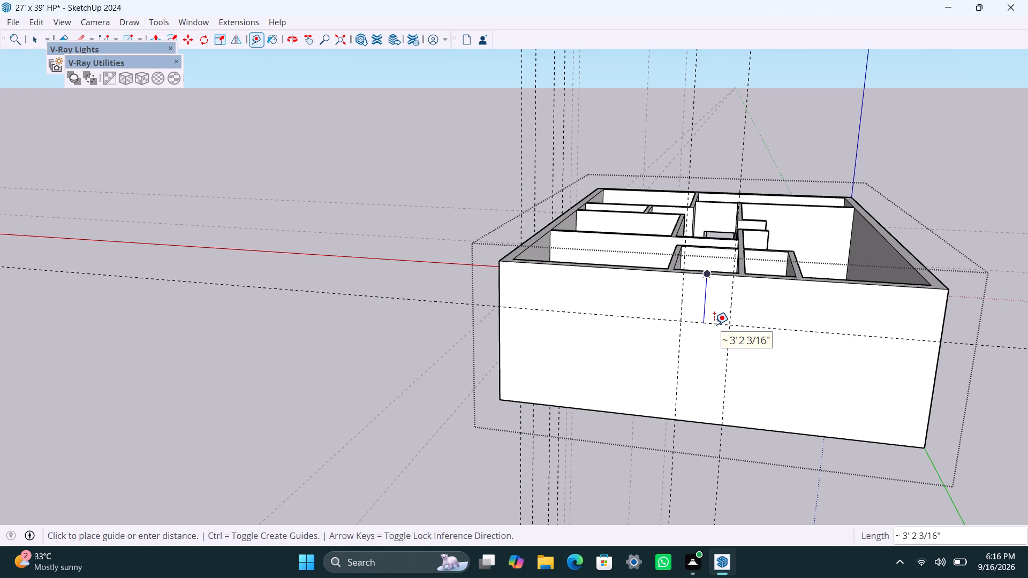
{"action": "type", "text": "3'"}
{"action": "key", "text": "Return"}
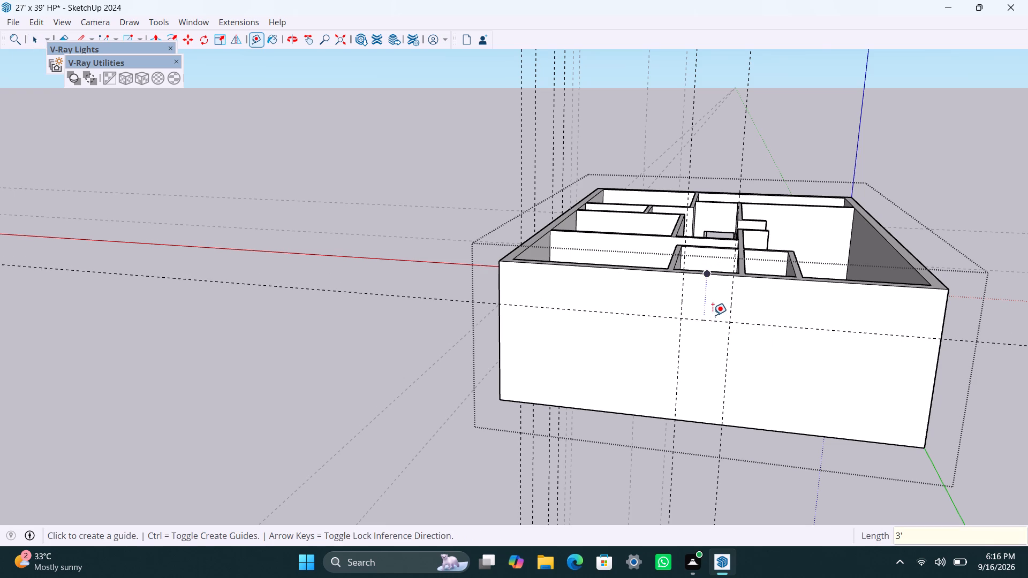
{"action": "left_click", "coordinate": [711, 322]}
{"action": "key", "text": "space"}
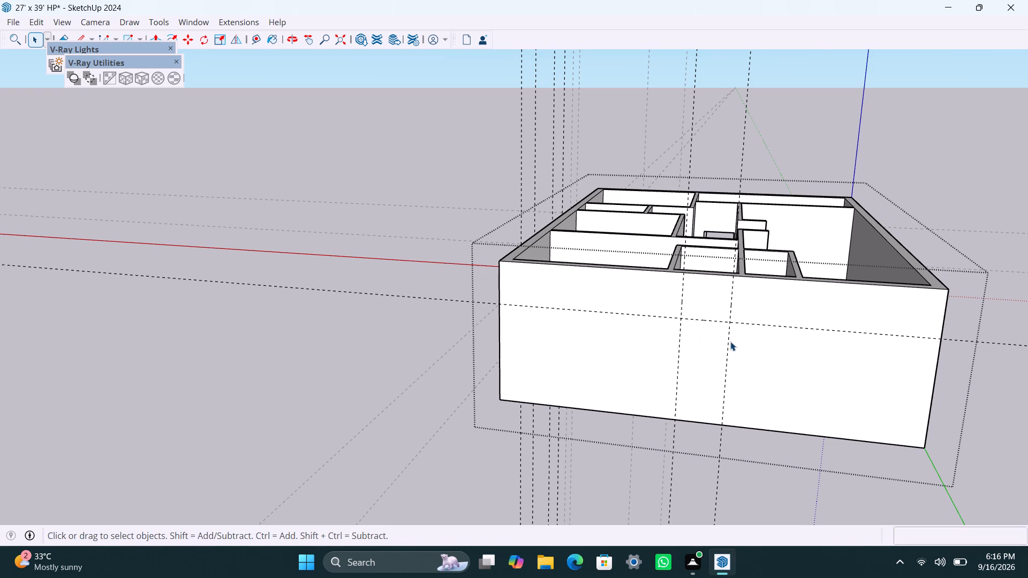
{"action": "key", "text": "t"}
{"action": "left_click", "coordinate": [760, 327]}
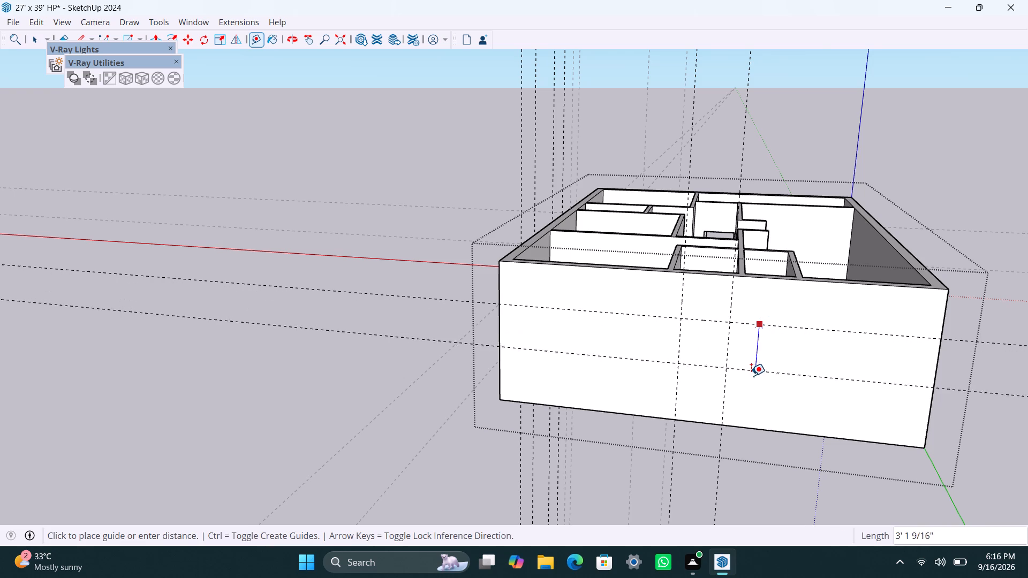
{"action": "type", "text": "4'"}
{"action": "key", "text": "Return"}
{"action": "key", "text": "space"}
Draw a 3' x 4' window rectangle on the rear wall between the guide intersections.
{"action": "key", "text": "r"}
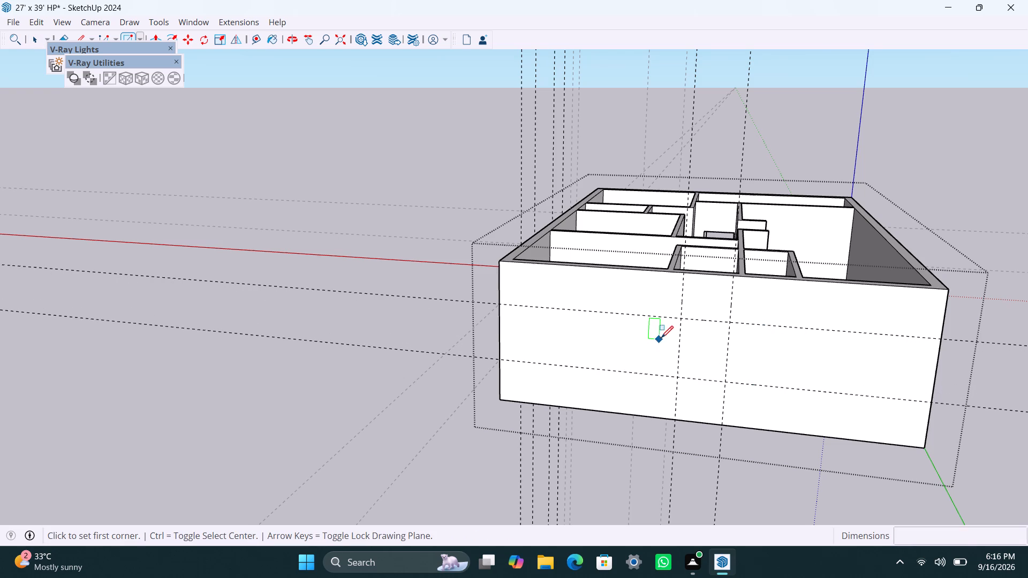
{"action": "left_click_drag", "start_coordinate": [683, 320], "coordinate": [685, 327]}
{"action": "left_click", "coordinate": [726, 385]}
{"action": "key", "text": "space"}
Push the window rectangle through the rear wall to cut its opening.
{"action": "left_click", "coordinate": [718, 362]}
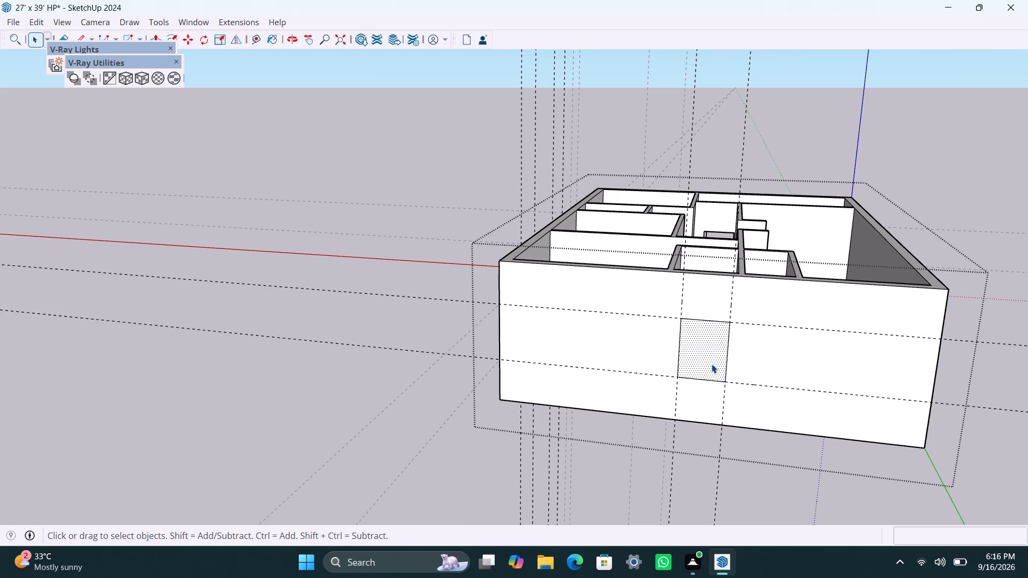
{"action": "key", "text": "p"}
{"action": "left_click", "coordinate": [710, 364]}
{"action": "left_click", "coordinate": [701, 355]}
{"action": "key", "text": "space"}
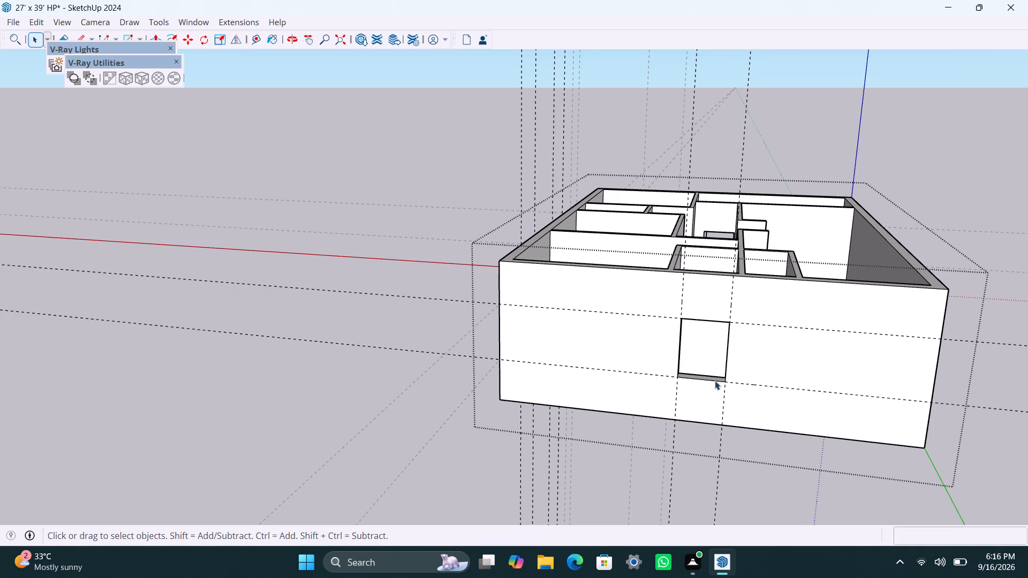
Raise the sill of the rear wall's window opening by 2' with Push/Pull.
{"action": "scroll", "coordinate": [715, 383], "scroll_direction": "up", "scroll_amount": 3}
{"action": "middle_click_drag", "start_coordinate": [699, 388], "coordinate": [700, 453]}
{"action": "scroll", "coordinate": [713, 413], "scroll_direction": "up", "scroll_amount": 3}
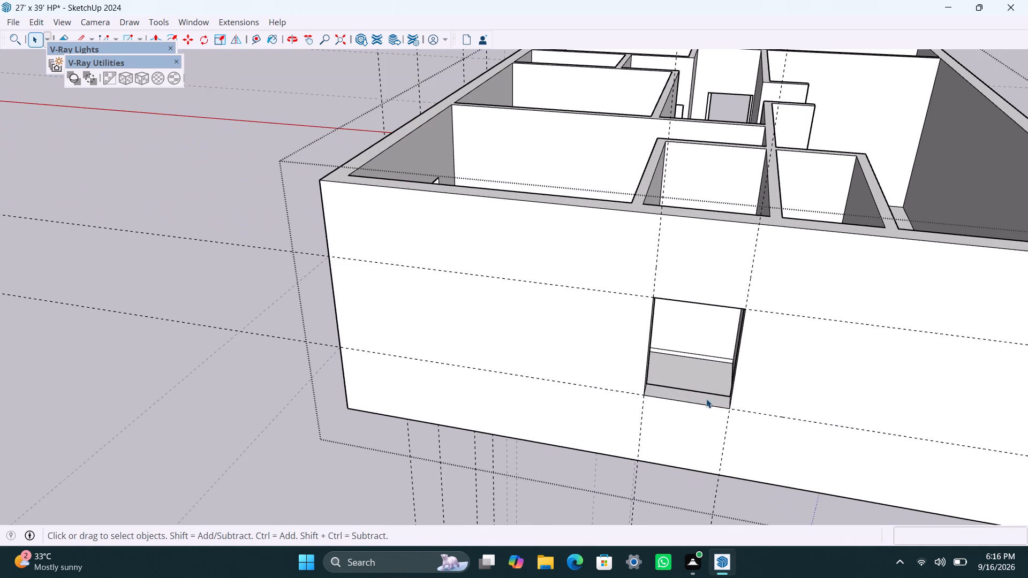
{"action": "left_click", "coordinate": [706, 401]}
{"action": "key", "text": "p"}
{"action": "left_click_drag", "start_coordinate": [702, 400], "coordinate": [701, 371]}
{"action": "type", "text": "2'"}
{"action": "key", "text": "Return"}
{"action": "key", "text": "space"}
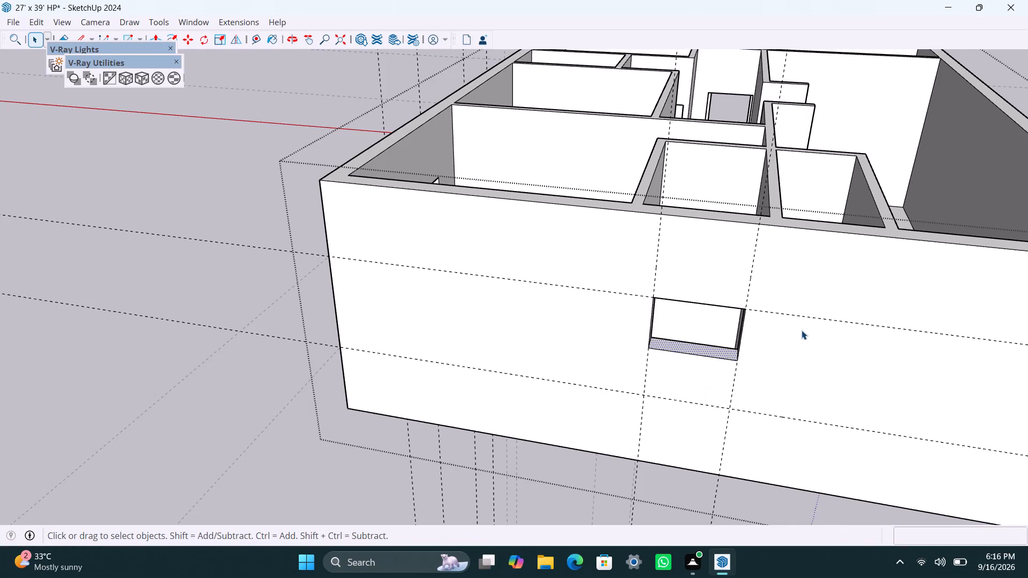
Pull the rear window's jamb farther from the right-side wall inward by 6" to narrow the opening.
{"action": "scroll", "coordinate": [749, 341], "scroll_direction": "up", "scroll_amount": 2}
{"action": "middle_click_drag", "start_coordinate": [715, 344], "coordinate": [780, 356]}
{"action": "scroll", "coordinate": [884, 344], "scroll_direction": "up", "scroll_amount": 3}
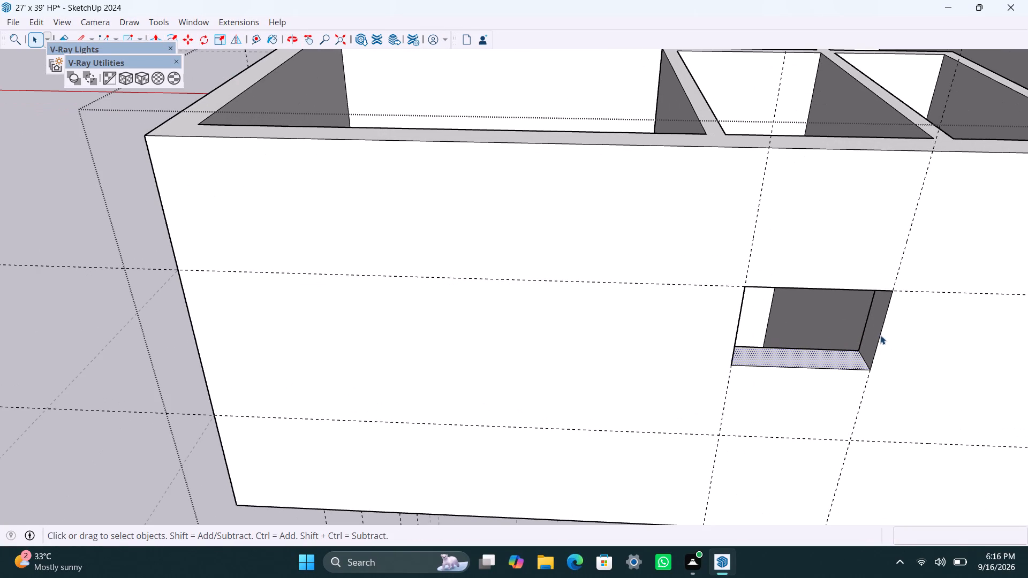
{"action": "left_click", "coordinate": [879, 328]}
{"action": "key", "text": "p"}
{"action": "left_click_drag", "start_coordinate": [879, 327], "coordinate": [844, 343]}
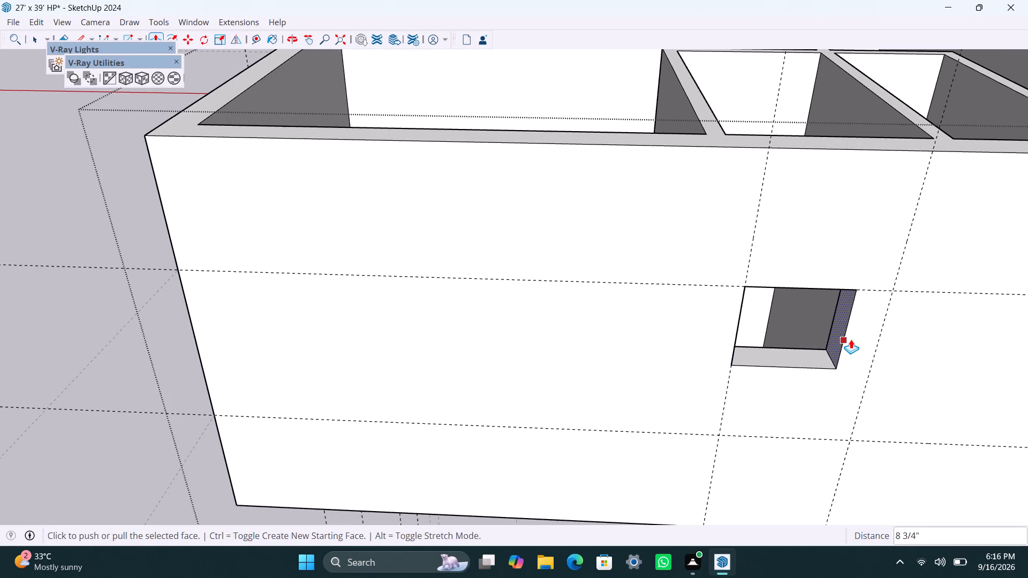
{"action": "type", "text": "6\""}
{"action": "key", "text": "Return"}
{"action": "key", "text": "space"}
Pull the rear window's opposite jamb, nearer the right-side wall, inward by 6".
{"action": "scroll", "coordinate": [824, 396], "scroll_direction": "down", "scroll_amount": 1}
{"action": "middle_click_drag", "start_coordinate": [813, 383], "coordinate": [632, 358]}
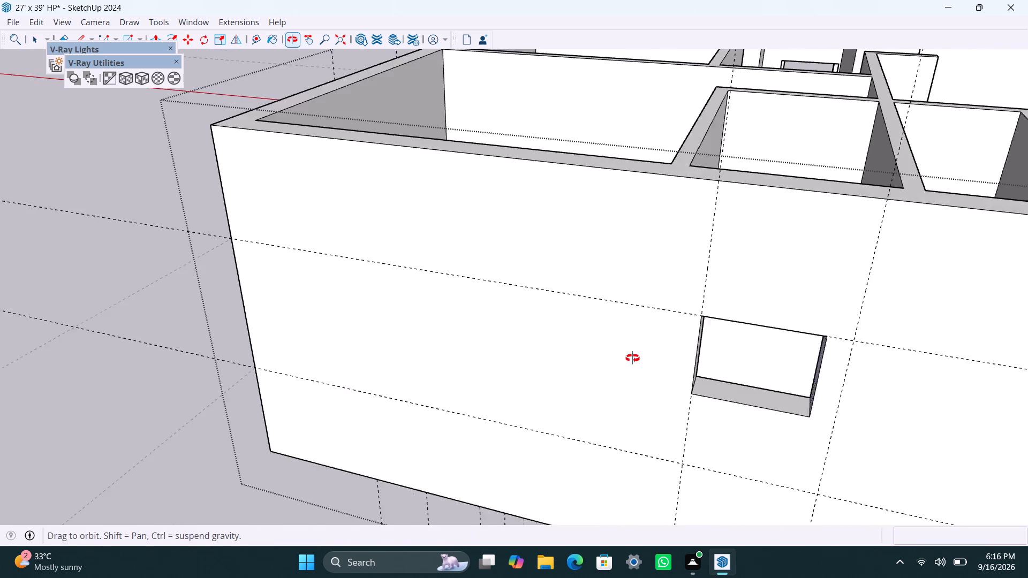
{"action": "middle_click_drag", "start_coordinate": [632, 358], "coordinate": [631, 358]}
{"action": "scroll", "coordinate": [644, 391], "scroll_direction": "up", "scroll_amount": 2}
{"action": "left_click", "coordinate": [616, 379]}
{"action": "key", "text": "p"}
{"action": "left_click_drag", "start_coordinate": [616, 379], "coordinate": [633, 393]}
{"action": "type", "text": "6\""}
{"action": "key", "text": "Return"}
{"action": "key", "text": "space"}
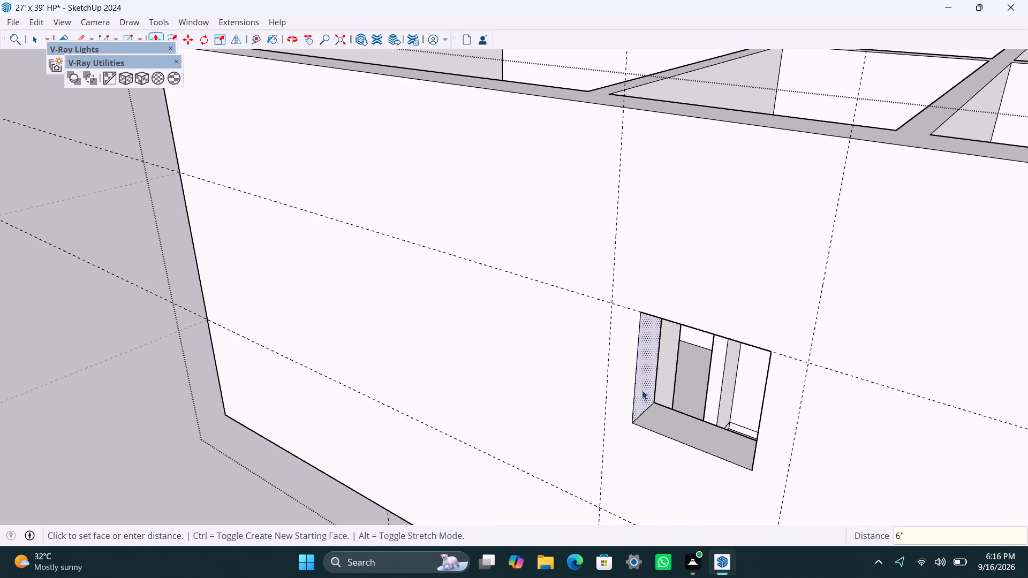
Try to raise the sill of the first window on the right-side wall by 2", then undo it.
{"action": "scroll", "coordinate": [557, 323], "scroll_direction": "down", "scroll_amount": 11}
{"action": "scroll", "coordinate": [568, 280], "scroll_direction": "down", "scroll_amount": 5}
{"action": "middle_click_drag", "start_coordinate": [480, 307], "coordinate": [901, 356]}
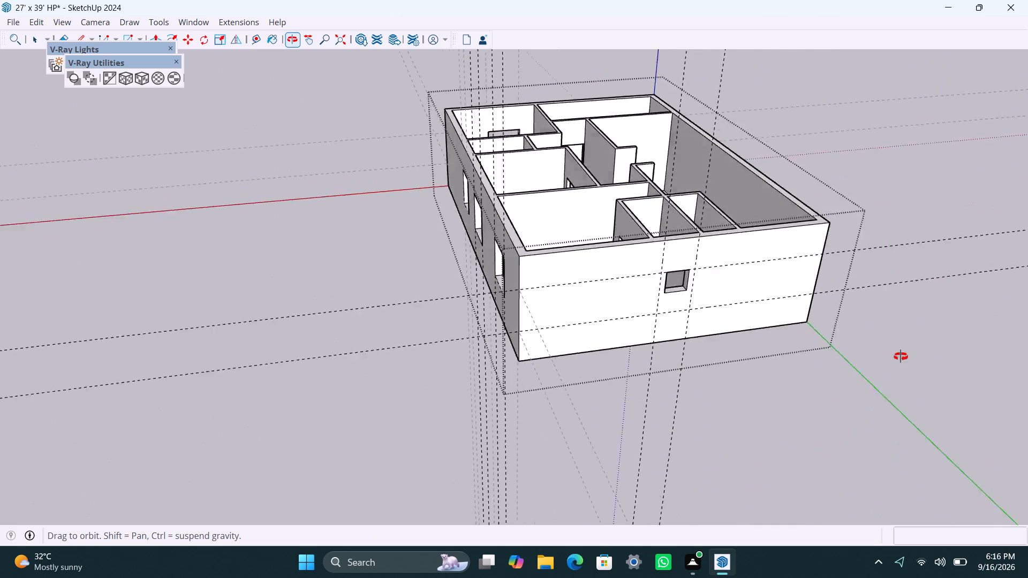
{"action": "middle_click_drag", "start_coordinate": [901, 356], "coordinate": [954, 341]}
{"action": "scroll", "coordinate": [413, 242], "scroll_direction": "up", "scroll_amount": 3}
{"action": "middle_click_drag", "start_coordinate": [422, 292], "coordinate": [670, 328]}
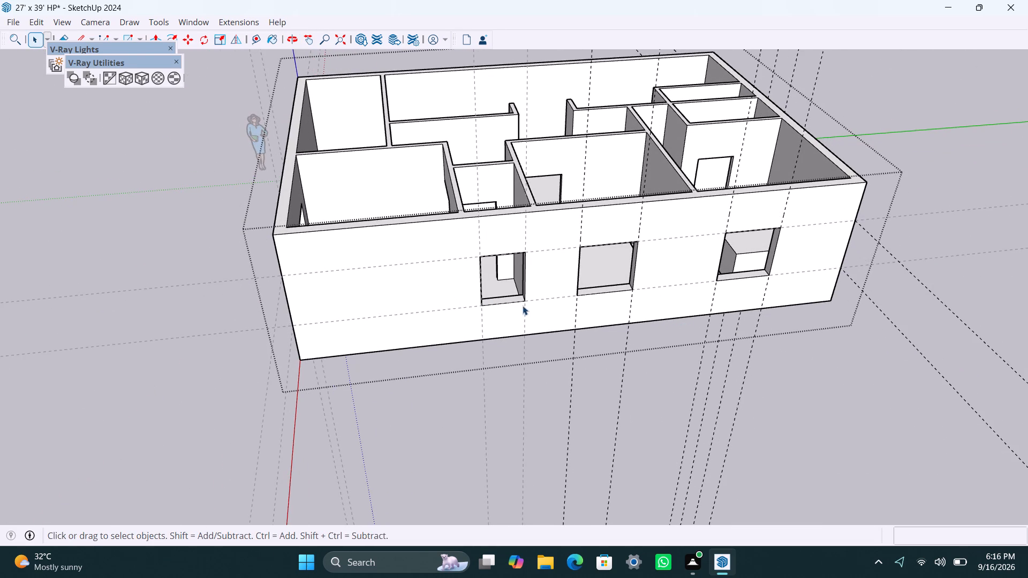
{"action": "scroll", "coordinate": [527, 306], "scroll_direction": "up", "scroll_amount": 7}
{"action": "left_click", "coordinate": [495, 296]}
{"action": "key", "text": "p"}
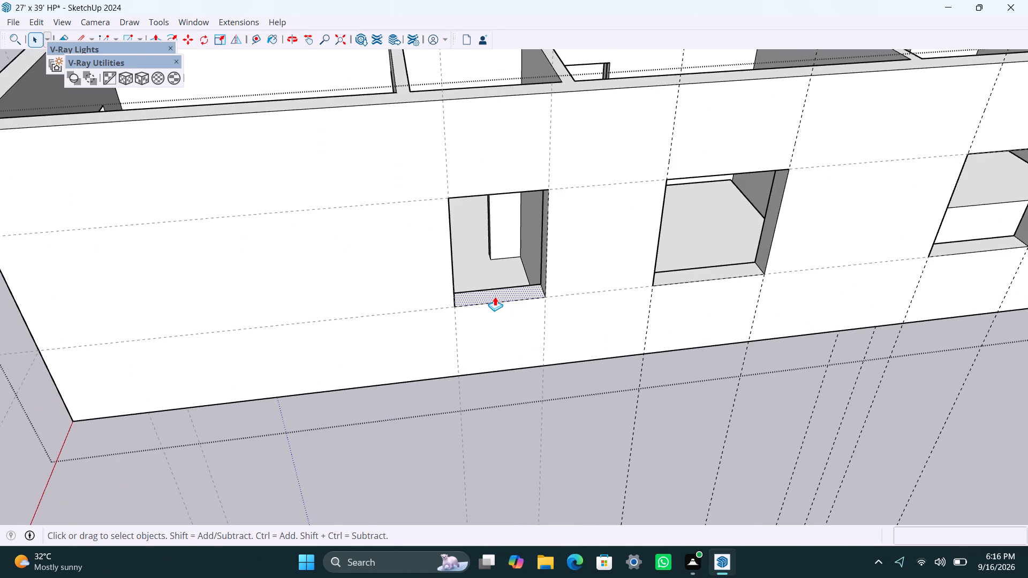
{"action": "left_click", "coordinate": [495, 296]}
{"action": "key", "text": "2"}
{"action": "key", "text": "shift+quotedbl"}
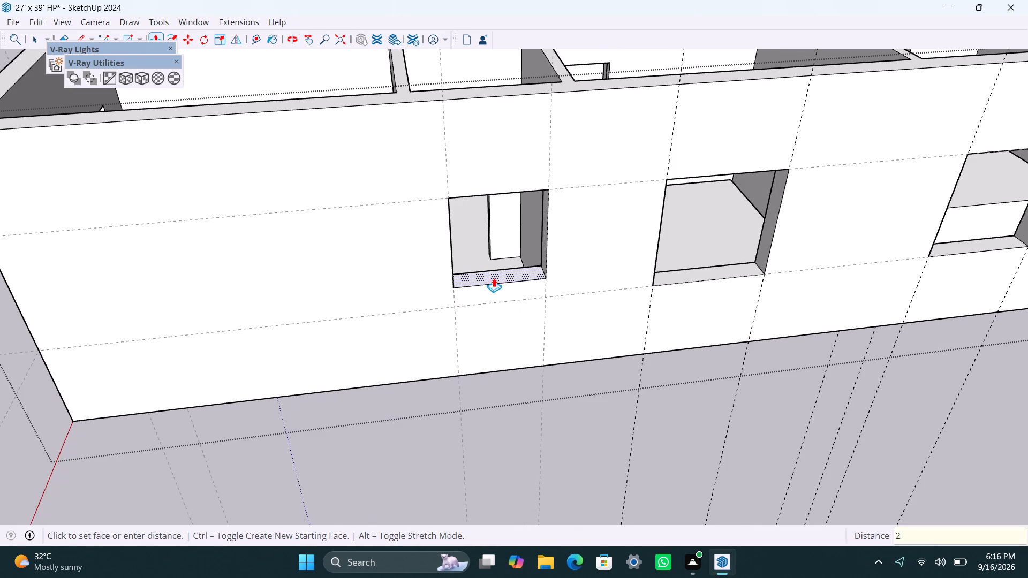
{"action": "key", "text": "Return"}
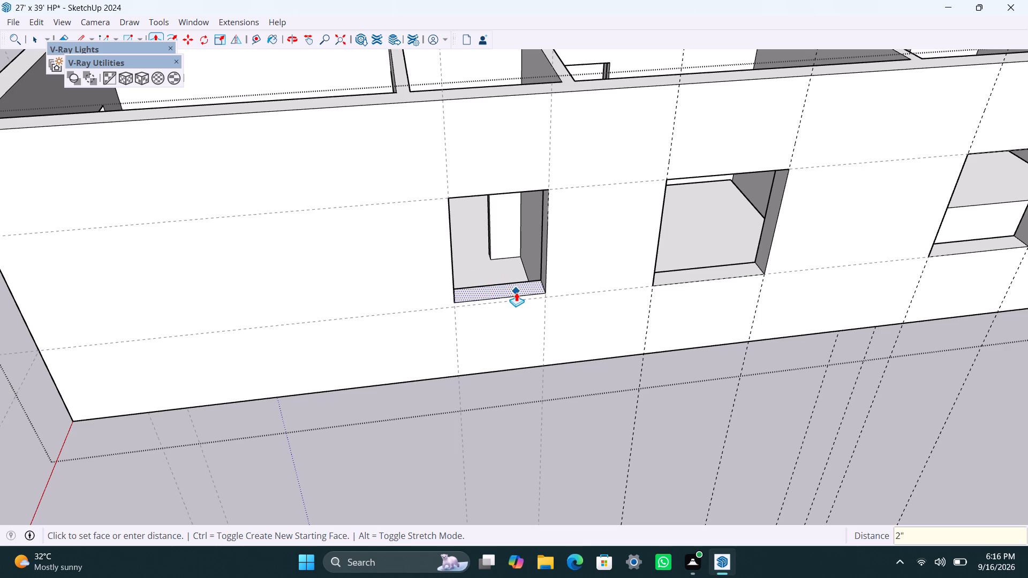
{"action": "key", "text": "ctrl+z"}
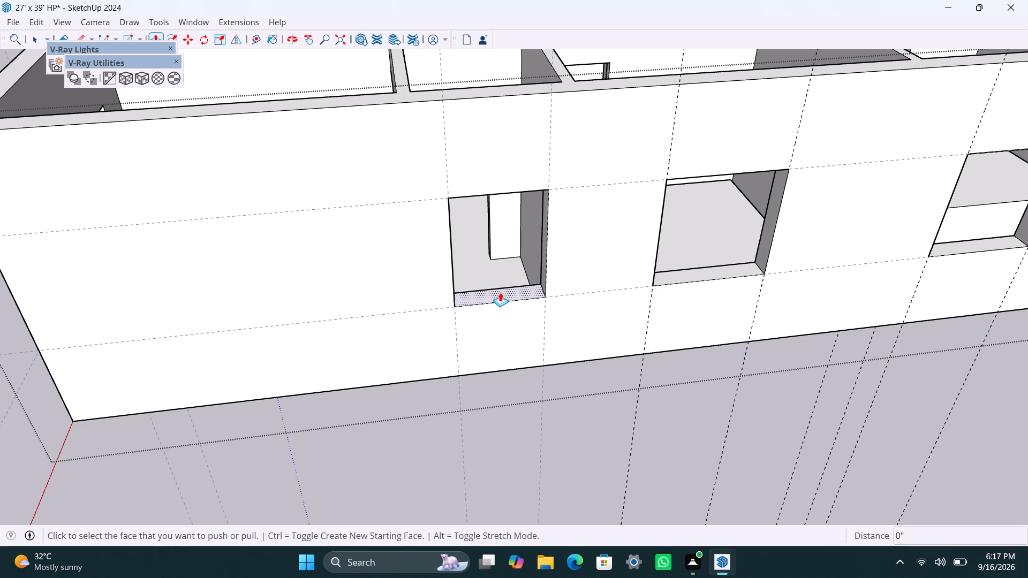
Raise the sill of the first window on the right-side wall by 2' with Push/Pull.
{"action": "left_click", "coordinate": [500, 292]}
{"action": "key", "text": "3"}
{"action": "key", "text": "BackSpace"}
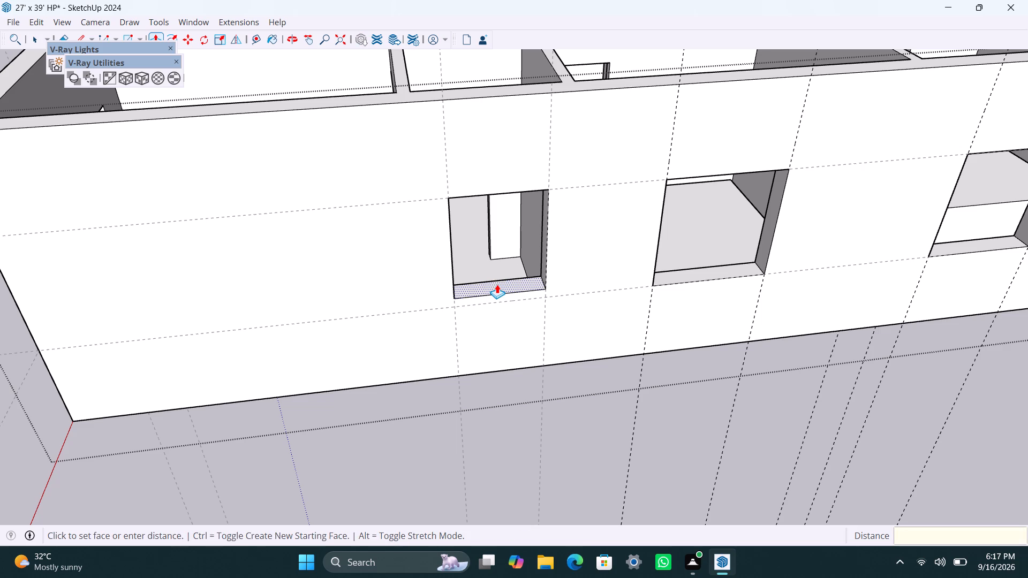
{"action": "type", "text": "2'"}
{"action": "key", "text": "Return"}
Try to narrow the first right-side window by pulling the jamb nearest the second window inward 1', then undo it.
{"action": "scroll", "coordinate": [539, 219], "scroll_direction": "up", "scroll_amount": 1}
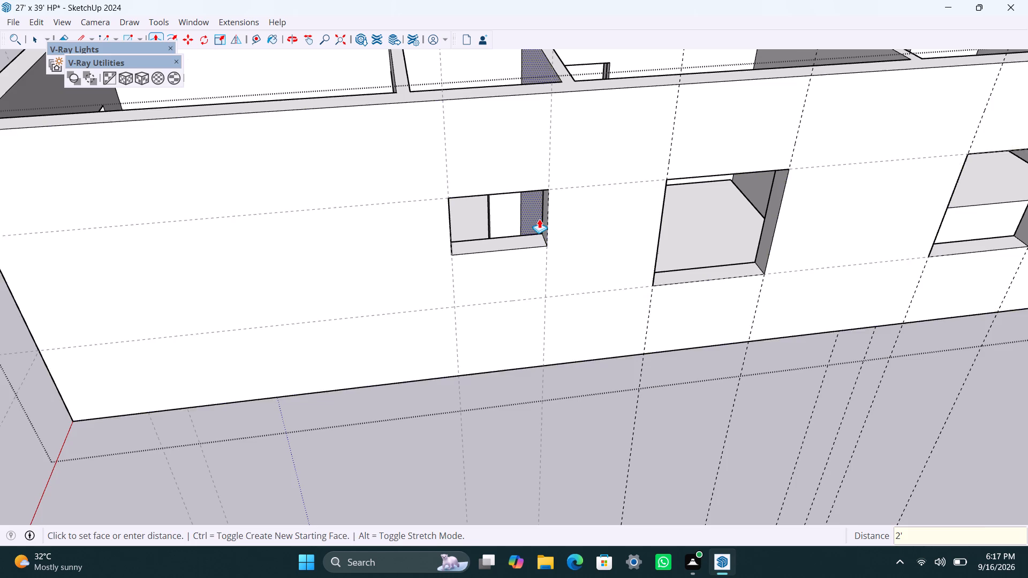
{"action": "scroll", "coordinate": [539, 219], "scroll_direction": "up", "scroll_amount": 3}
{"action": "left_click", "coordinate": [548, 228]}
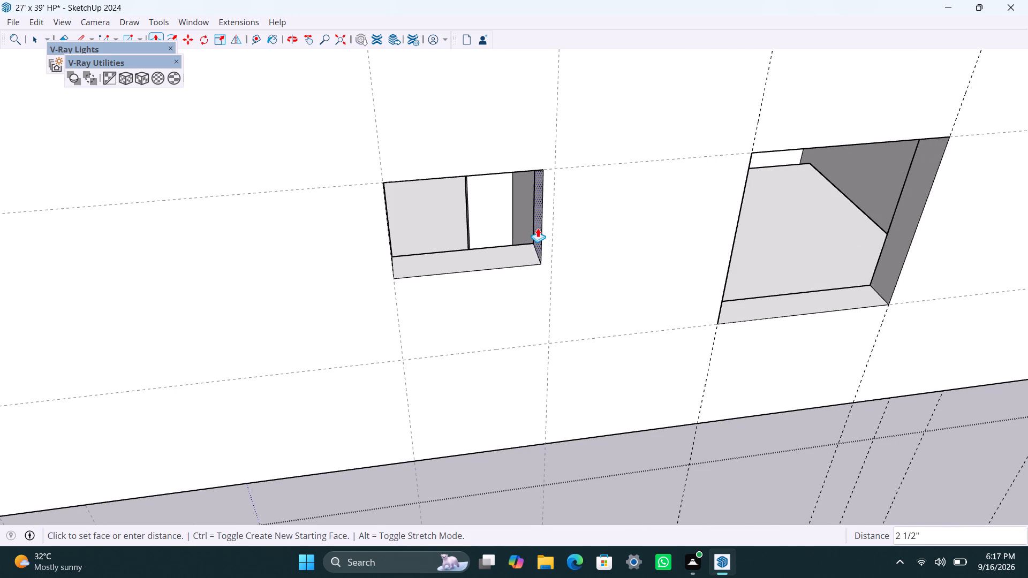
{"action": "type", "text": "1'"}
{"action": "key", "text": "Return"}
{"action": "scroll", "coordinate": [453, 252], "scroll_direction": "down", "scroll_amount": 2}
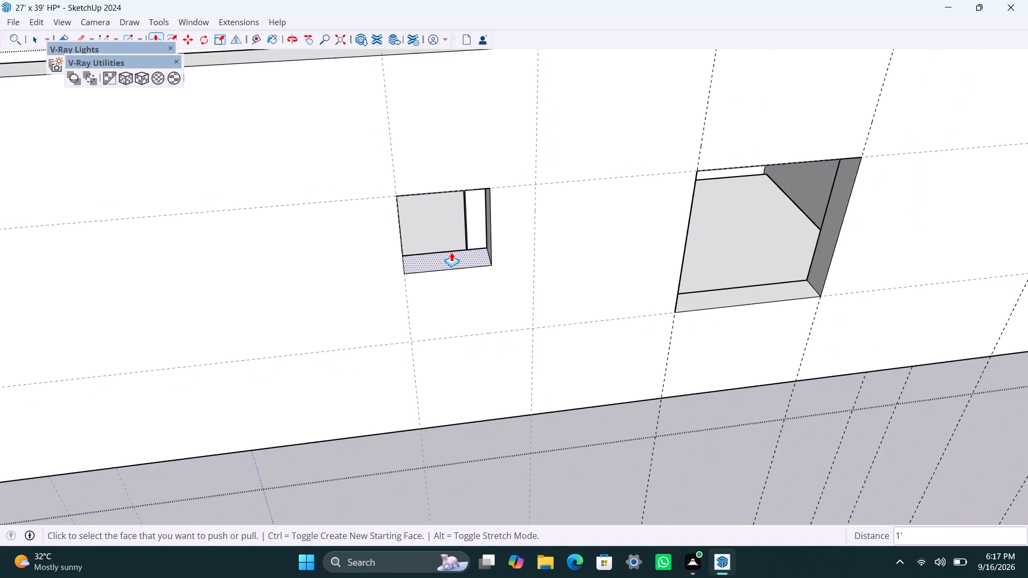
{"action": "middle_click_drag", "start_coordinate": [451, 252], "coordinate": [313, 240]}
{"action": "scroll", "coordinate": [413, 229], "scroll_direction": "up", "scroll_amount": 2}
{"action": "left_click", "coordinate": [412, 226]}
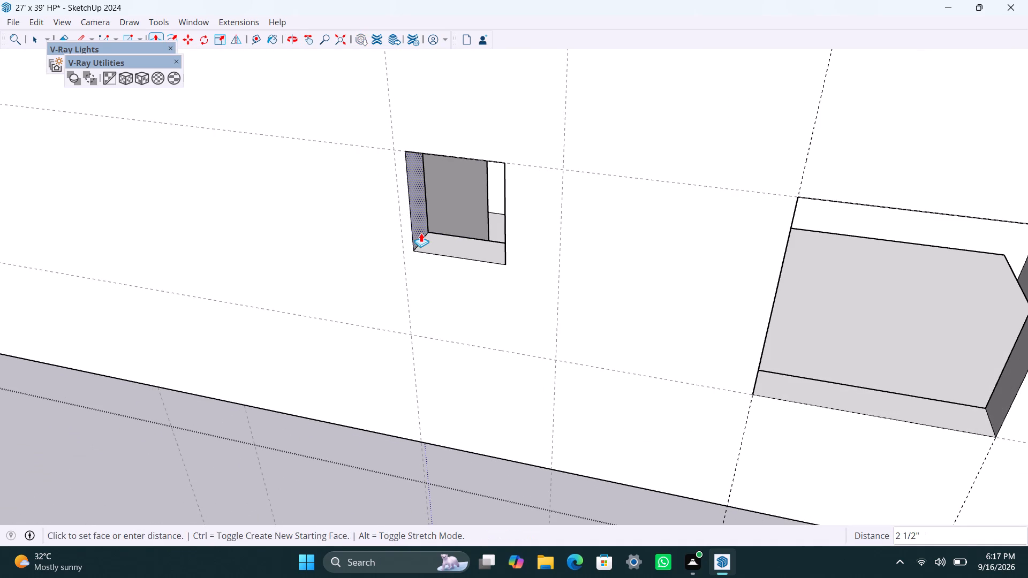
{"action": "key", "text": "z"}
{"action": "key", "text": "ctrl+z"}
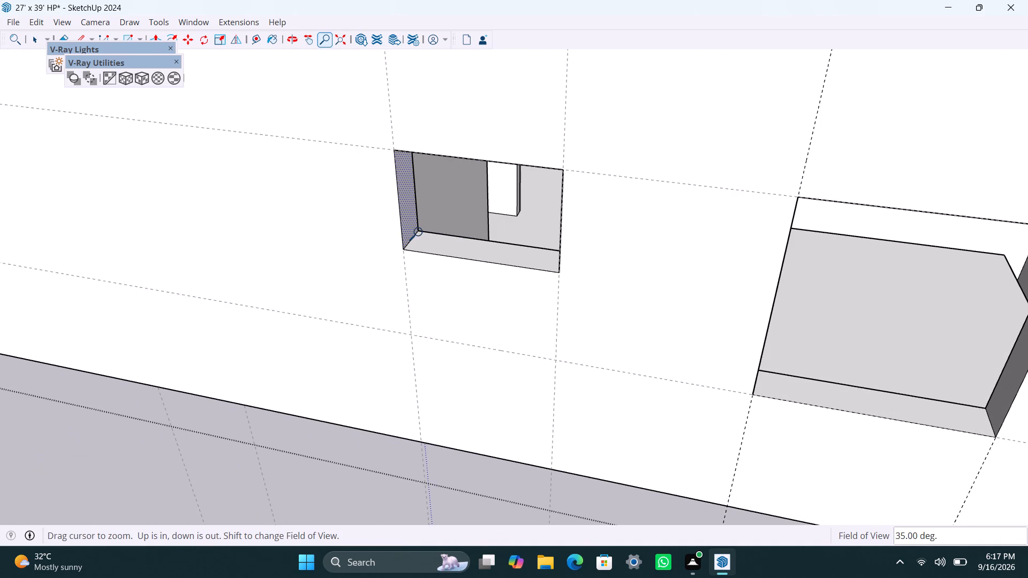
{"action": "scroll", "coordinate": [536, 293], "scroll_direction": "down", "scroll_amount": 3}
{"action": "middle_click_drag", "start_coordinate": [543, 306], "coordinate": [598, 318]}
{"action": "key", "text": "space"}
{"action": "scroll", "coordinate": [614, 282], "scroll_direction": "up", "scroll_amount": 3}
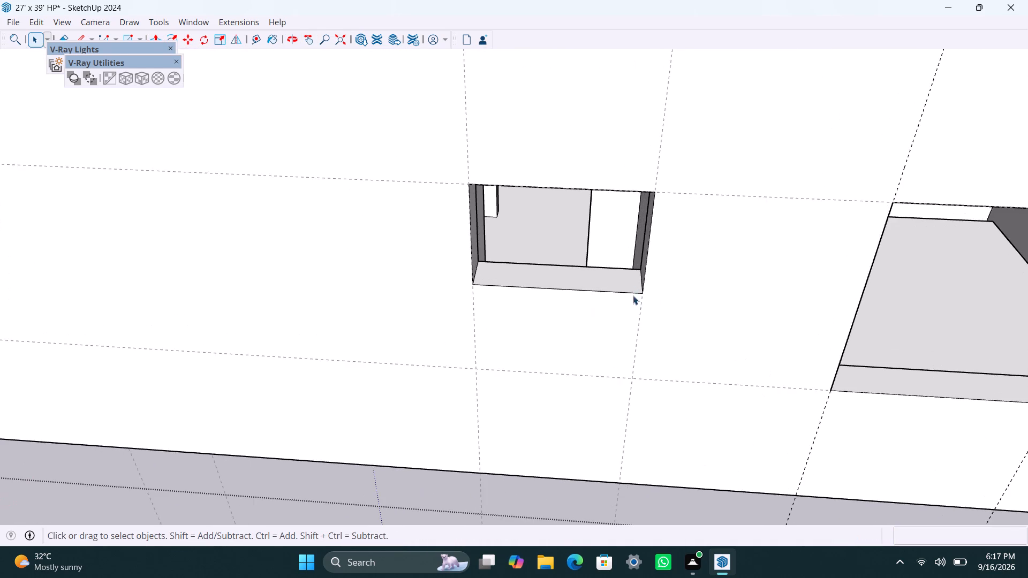
Pull the first right-side window's jamb nearest the second window inward by 6".
{"action": "middle_click_drag", "start_coordinate": [633, 295], "coordinate": [670, 306]}
{"action": "scroll", "coordinate": [642, 274], "scroll_direction": "up", "scroll_amount": 3}
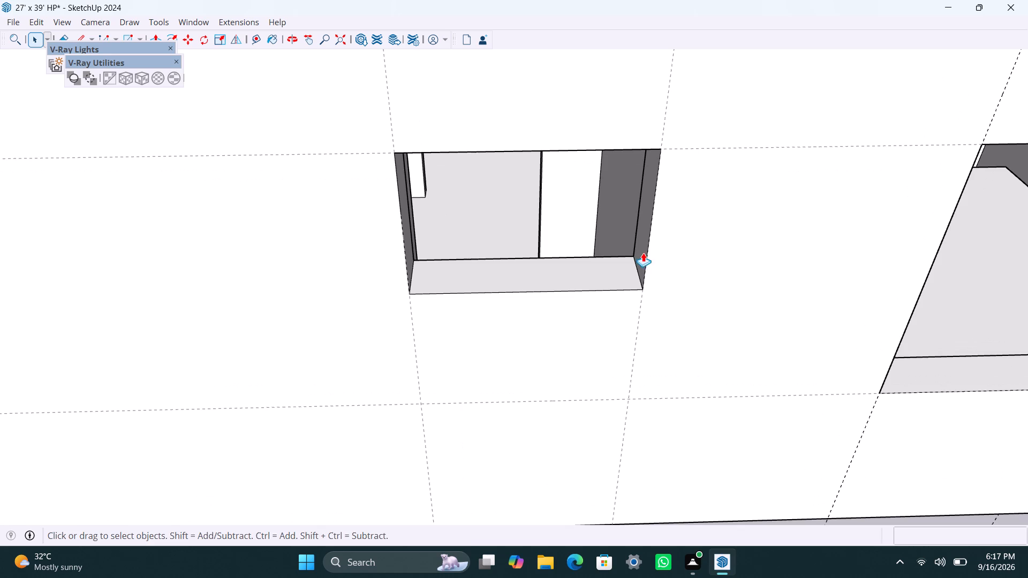
{"action": "key", "text": "p"}
{"action": "left_click", "coordinate": [643, 246]}
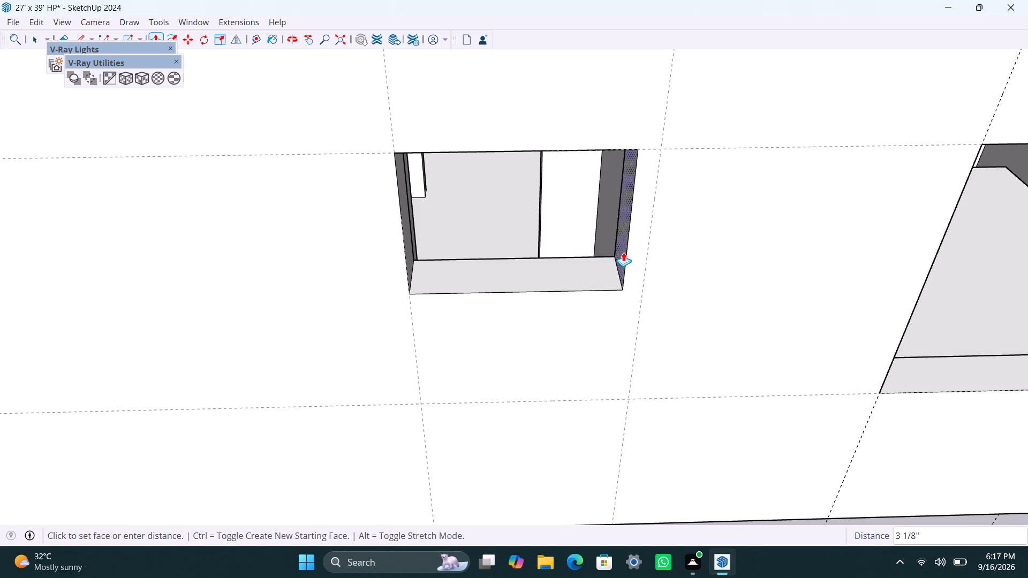
{"action": "type", "text": "6\""}
{"action": "key", "text": "Return"}
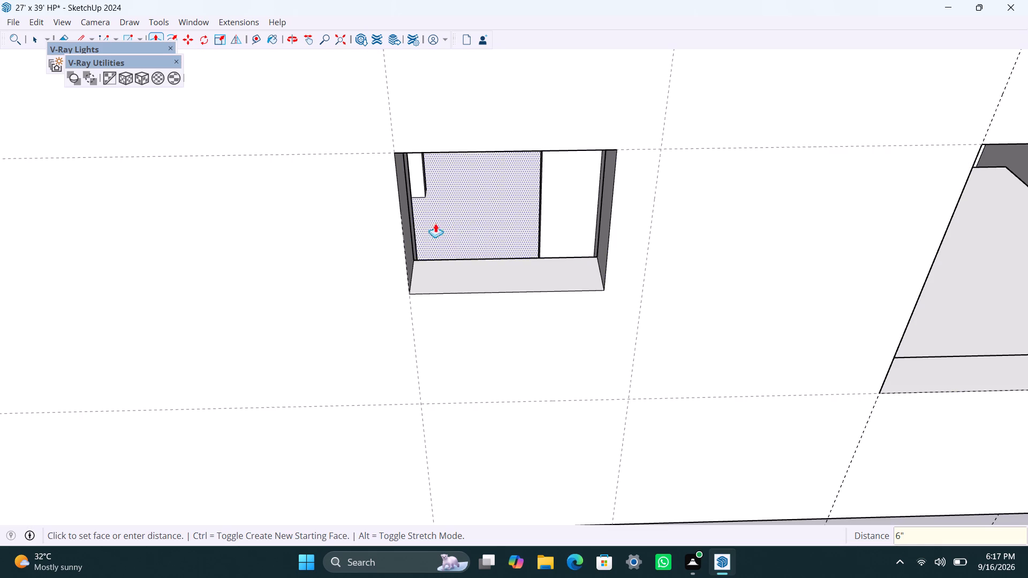
Pull the opposite jamb of the first right-side window, farther from the second window, inward by 6" with Push/Pull.
{"action": "left_click", "coordinate": [409, 247]}
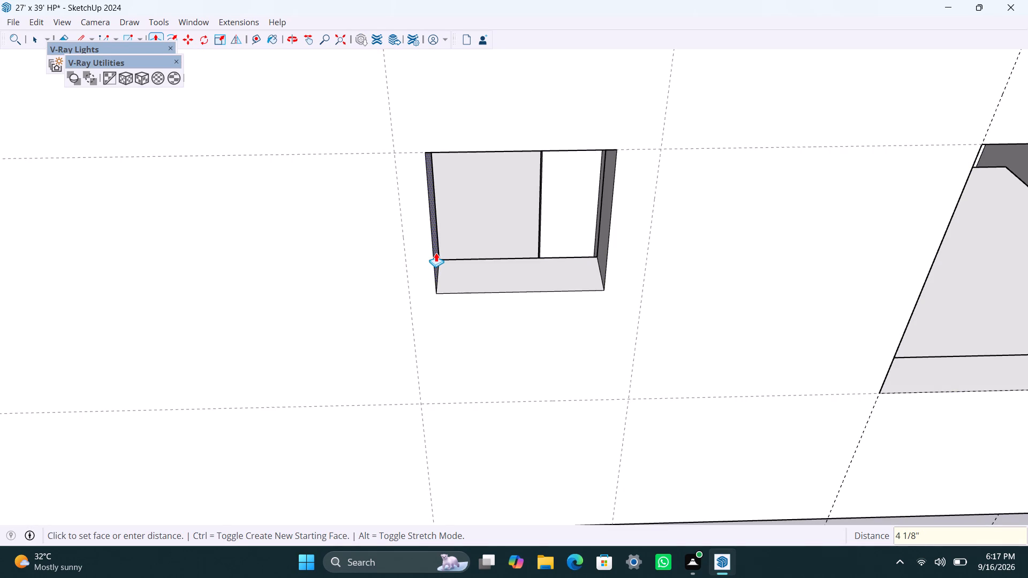
{"action": "key", "text": "ctrl+z"}
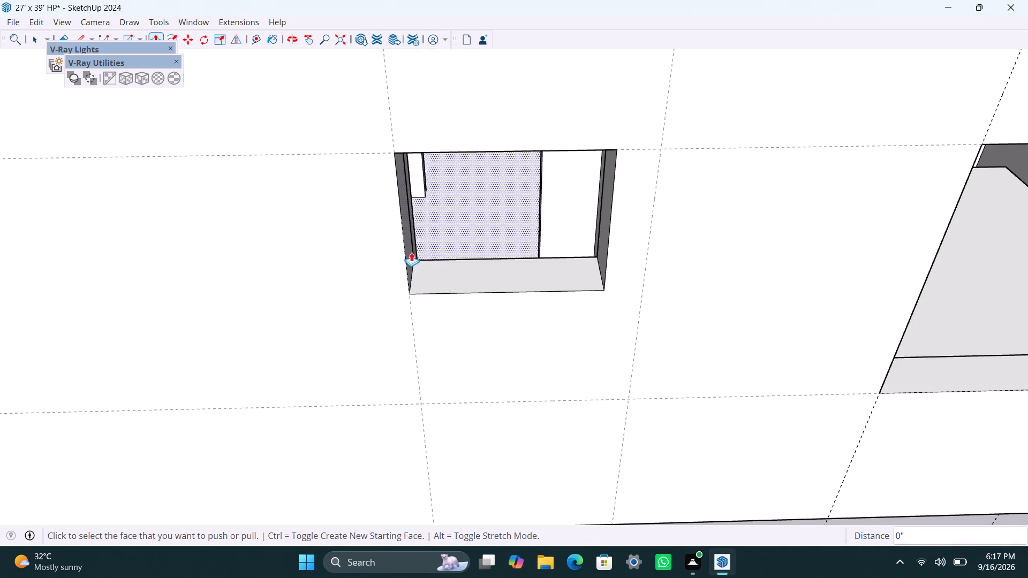
{"action": "scroll", "coordinate": [413, 263], "scroll_direction": "up", "scroll_amount": 2}
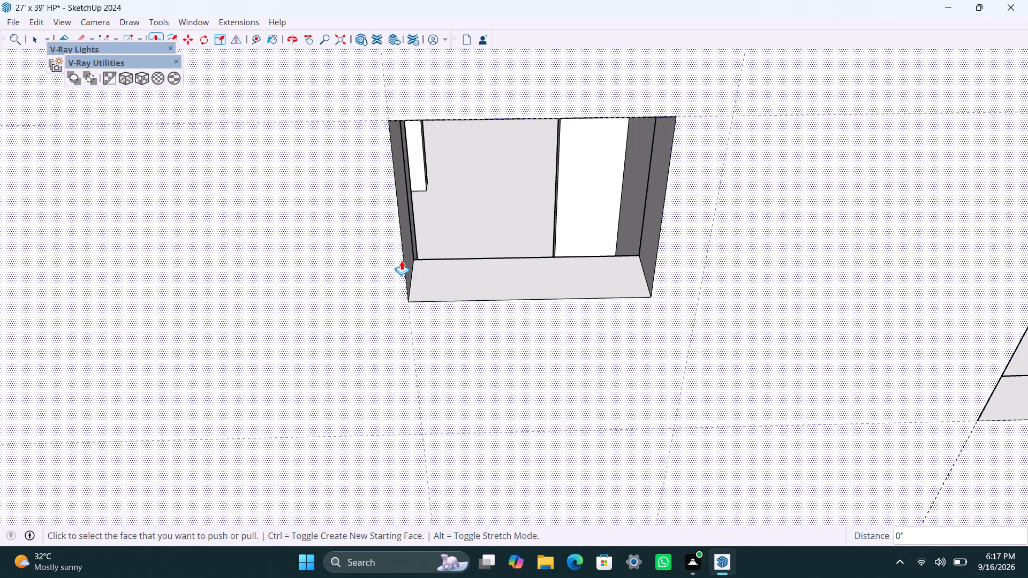
{"action": "scroll", "coordinate": [402, 261], "scroll_direction": "up", "scroll_amount": 2}
{"action": "middle_click_drag", "start_coordinate": [429, 266], "coordinate": [370, 271]}
{"action": "left_click", "coordinate": [405, 248]}
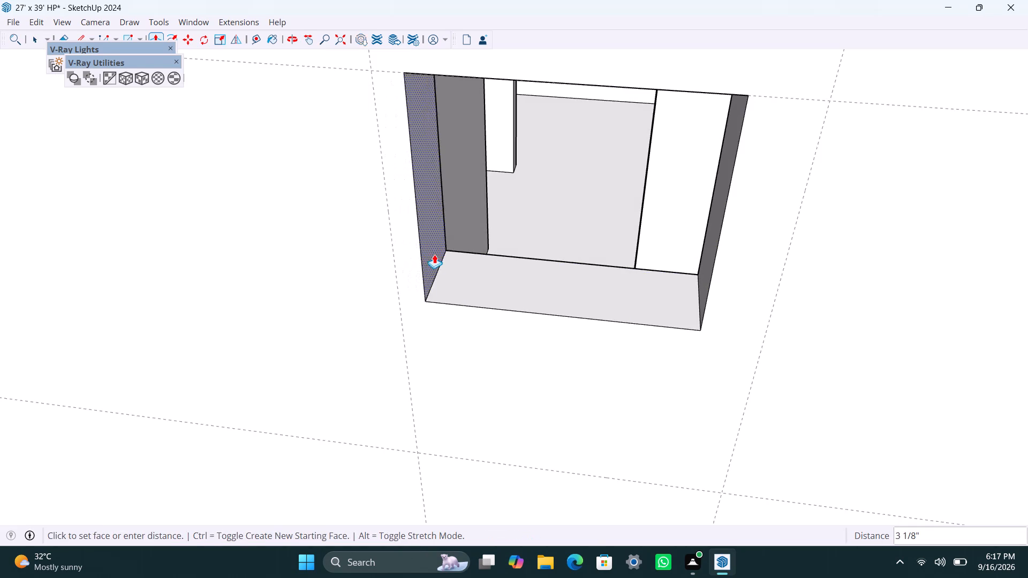
{"action": "type", "text": "6\""}
{"action": "key", "text": "Return"}
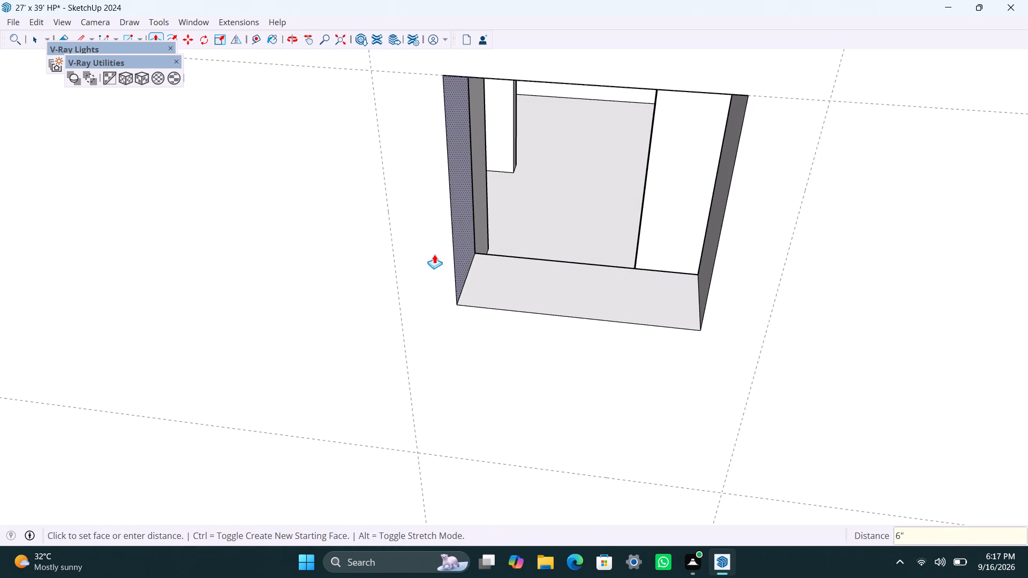
{"action": "key", "text": "space"}
Place a vertical guide on the rear wall about 1' from the existing window's edge guide, on the side away from the right-side wall.
{"action": "scroll", "coordinate": [463, 260], "scroll_direction": "down", "scroll_amount": 9}
{"action": "scroll", "coordinate": [671, 262], "scroll_direction": "down", "scroll_amount": 4}
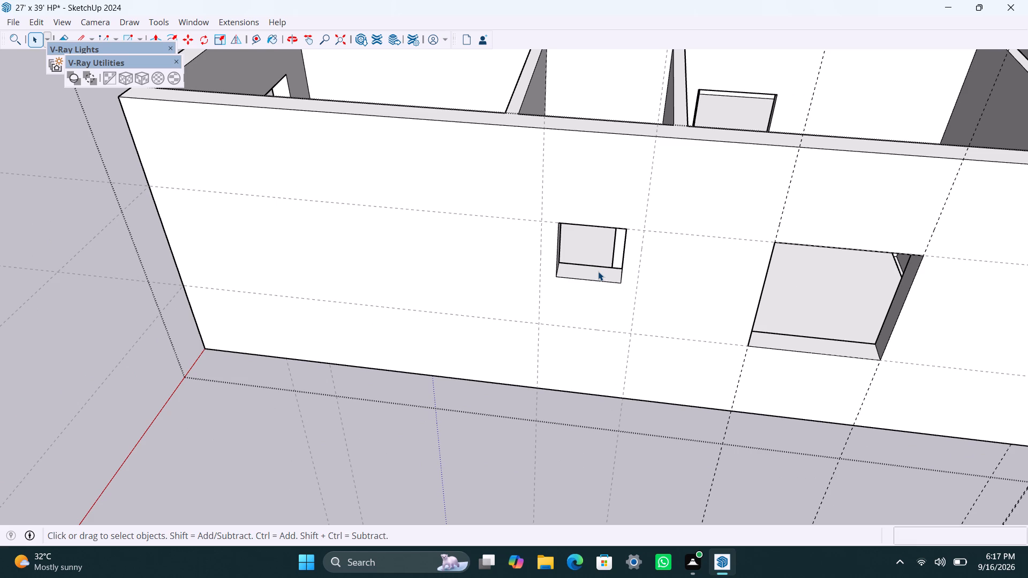
{"action": "scroll", "coordinate": [598, 273], "scroll_direction": "down", "scroll_amount": 11}
{"action": "middle_click_drag", "start_coordinate": [814, 370], "coordinate": [698, 360]}
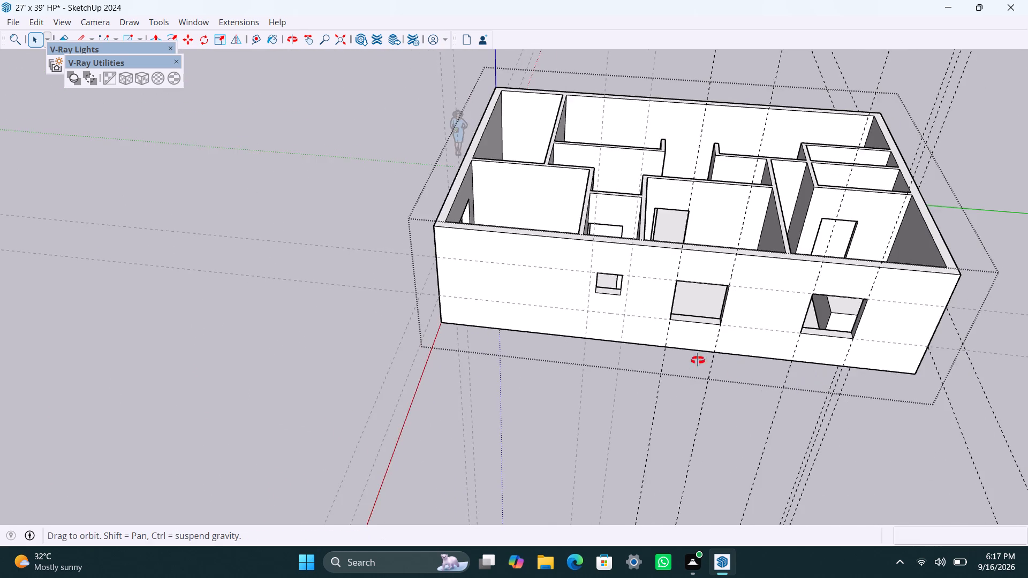
{"action": "middle_click_drag", "start_coordinate": [698, 360], "coordinate": [316, 286]}
{"action": "middle_click_drag", "start_coordinate": [469, 326], "coordinate": [498, 334]}
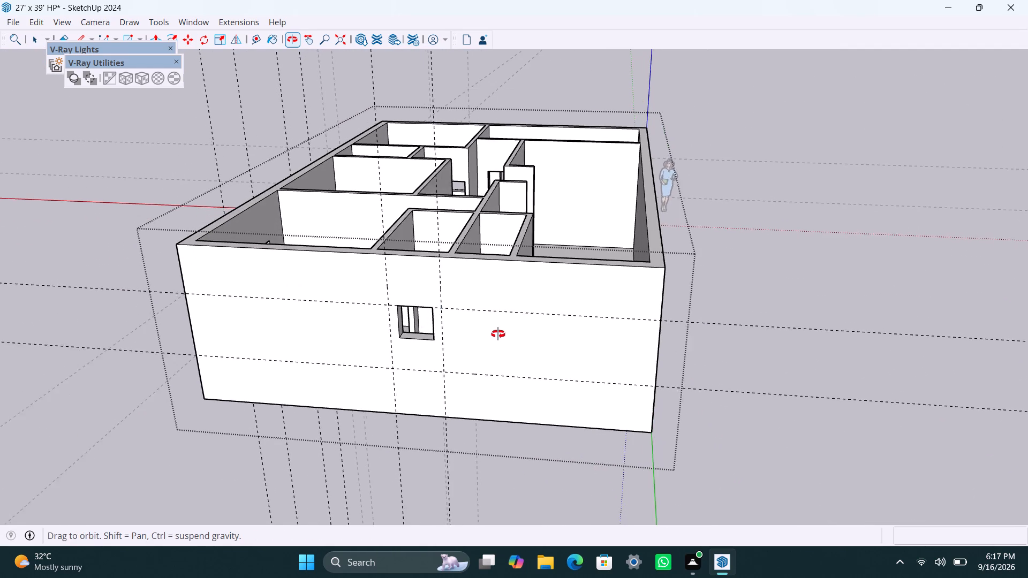
{"action": "middle_click_drag", "start_coordinate": [498, 334], "coordinate": [503, 335]}
{"action": "scroll", "coordinate": [499, 341], "scroll_direction": "up", "scroll_amount": 1}
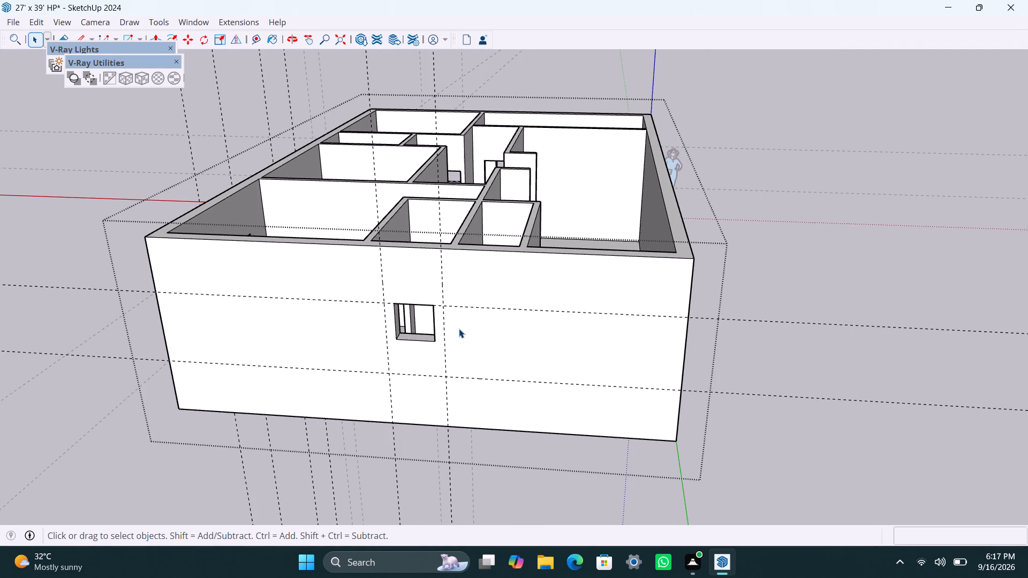
{"action": "key", "text": "t"}
{"action": "left_click_drag", "start_coordinate": [441, 270], "coordinate": [447, 270]}
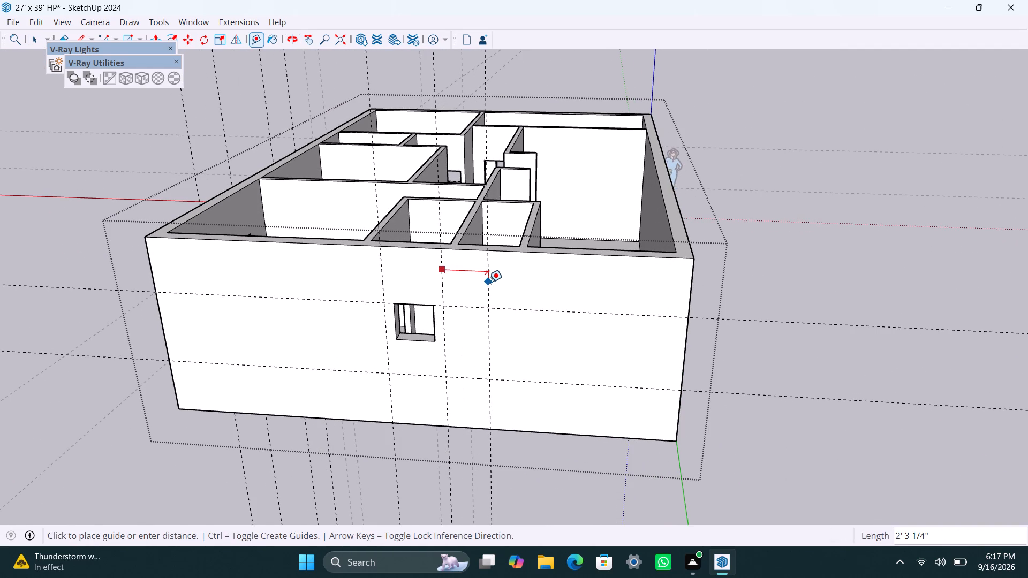
{"action": "scroll", "coordinate": [482, 286], "scroll_direction": "up", "scroll_amount": 4}
{"action": "middle_click_drag", "start_coordinate": [476, 286], "coordinate": [498, 297]}
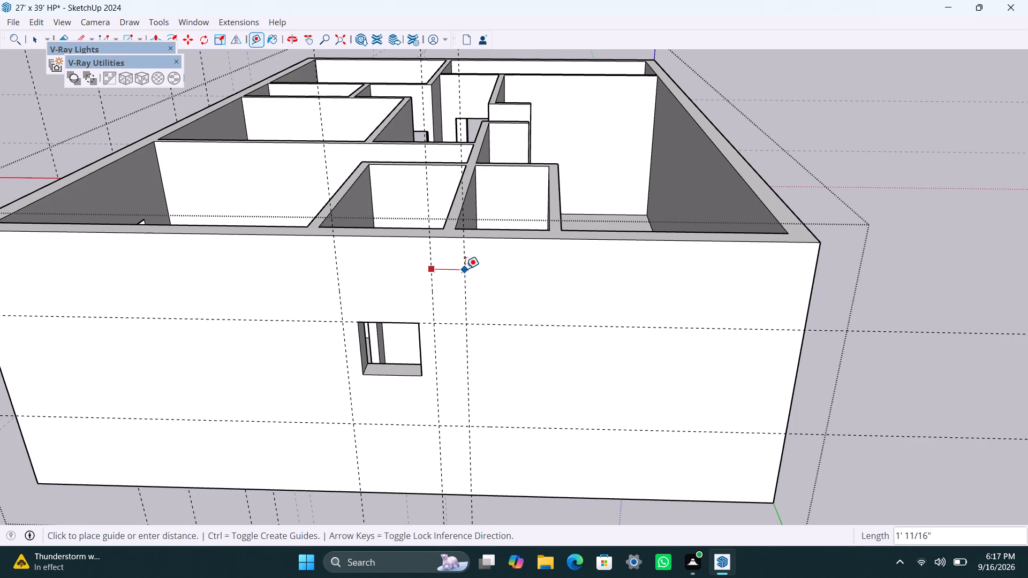
{"action": "left_click", "coordinate": [465, 269]}
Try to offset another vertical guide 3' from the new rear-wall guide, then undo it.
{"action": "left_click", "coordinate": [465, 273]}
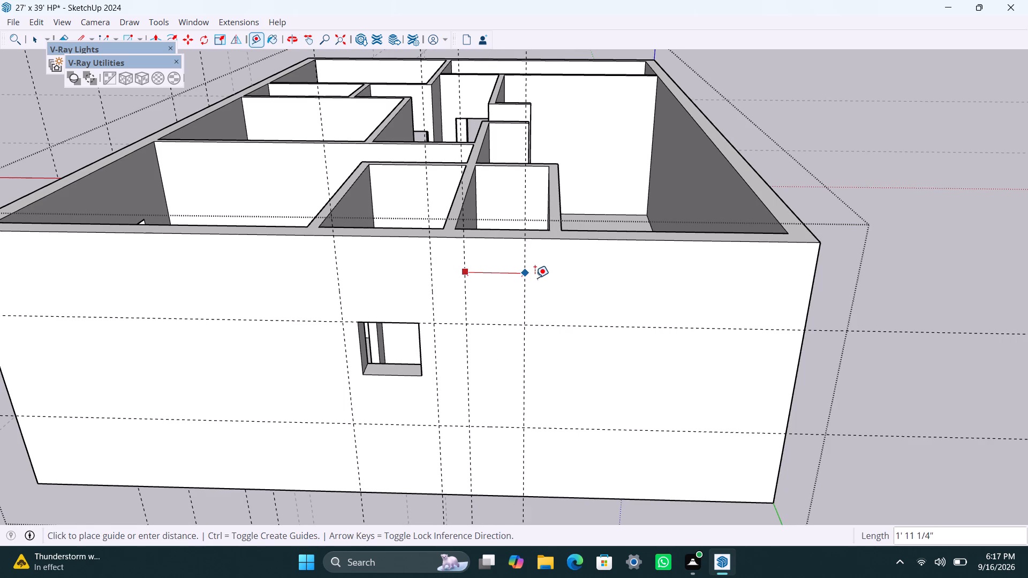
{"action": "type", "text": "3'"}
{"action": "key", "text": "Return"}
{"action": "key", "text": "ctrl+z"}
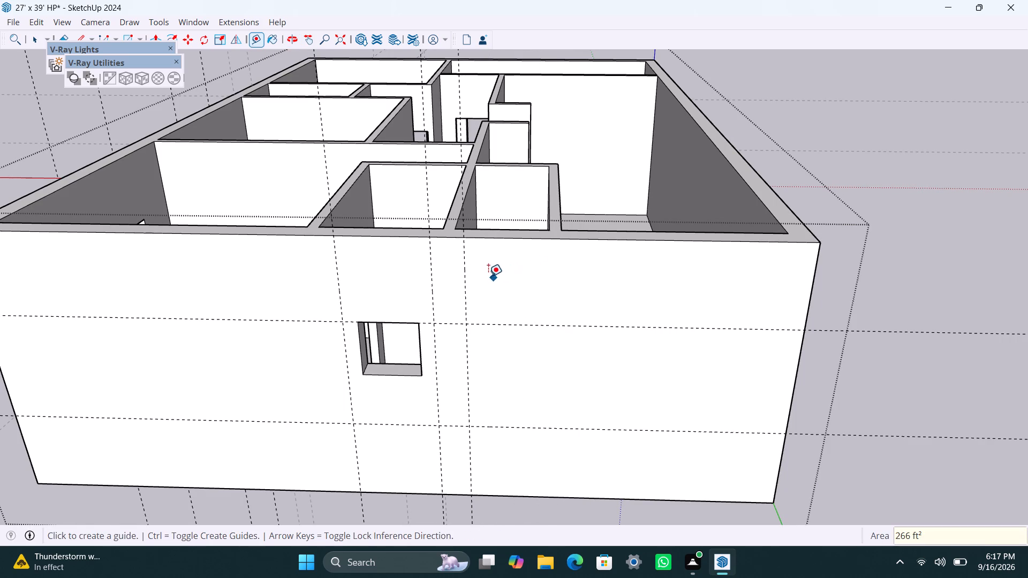
Offset a vertical guide 2'6" from the new rear-wall guide, away from the existing window.
{"action": "left_click", "coordinate": [466, 253]}
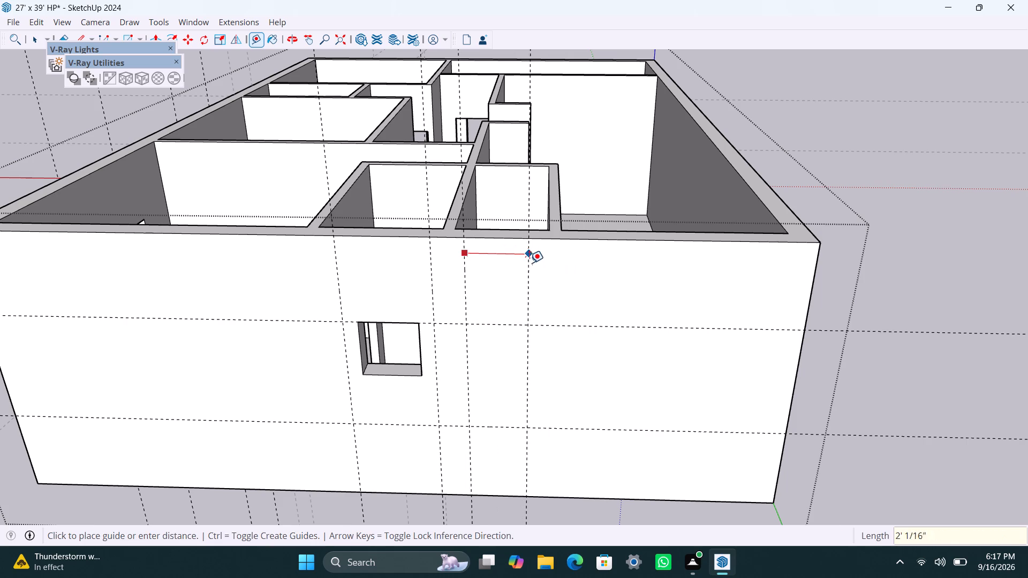
{"action": "type", "text": "2'6\""}
{"action": "key", "text": "Return"}
{"action": "key", "text": "space"}
Draw a 4' x 2'6" rectangle between the rear-wall guides and push it 9" through the wall to cut a second window opening.
{"action": "scroll", "coordinate": [518, 264], "scroll_direction": "up", "scroll_amount": 2}
{"action": "middle_click_drag", "start_coordinate": [544, 316], "coordinate": [567, 303]}
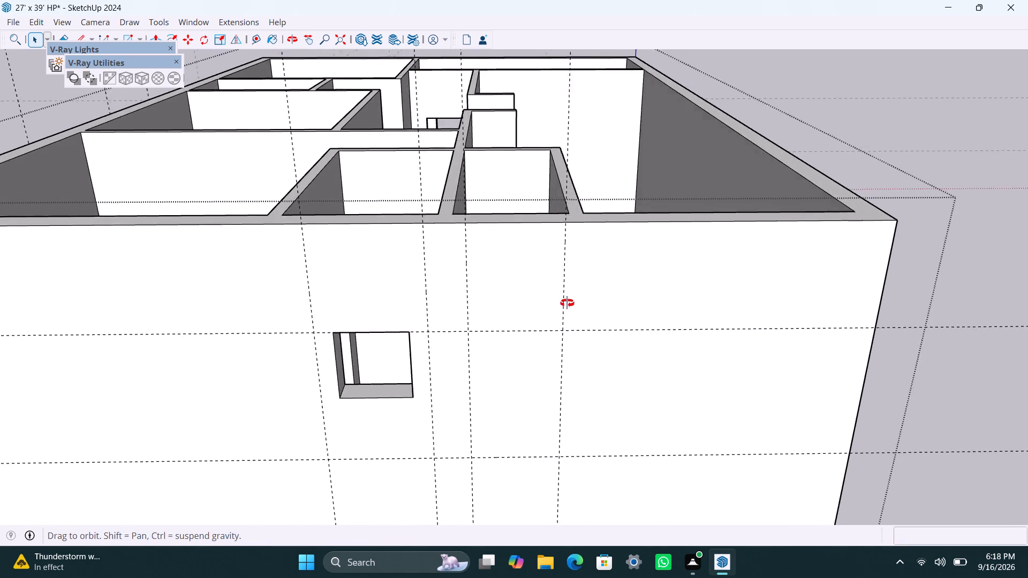
{"action": "middle_click_drag", "start_coordinate": [567, 303], "coordinate": [570, 292]}
{"action": "key", "text": "r"}
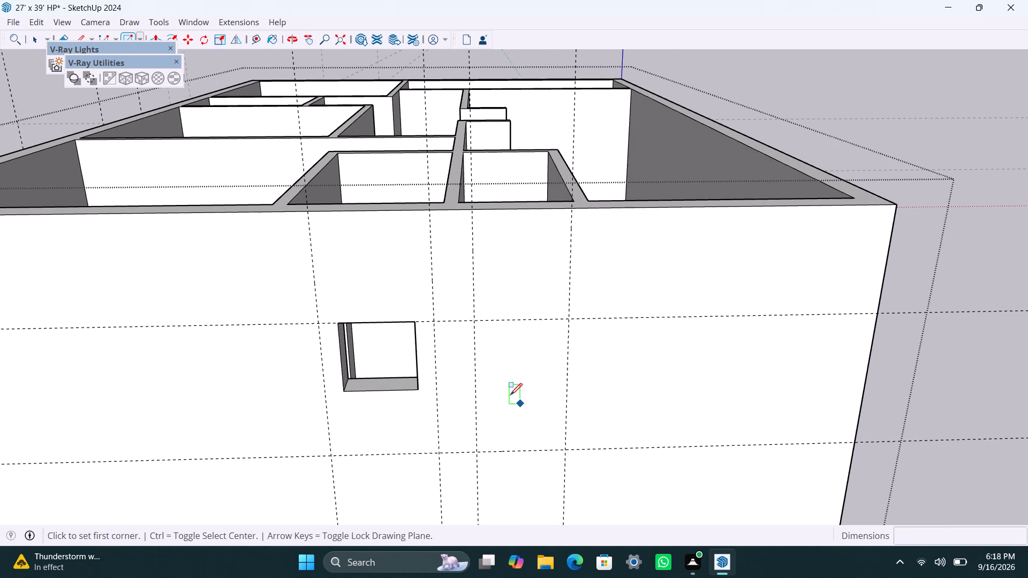
{"action": "left_click", "coordinate": [477, 322]}
{"action": "left_click", "coordinate": [569, 448]}
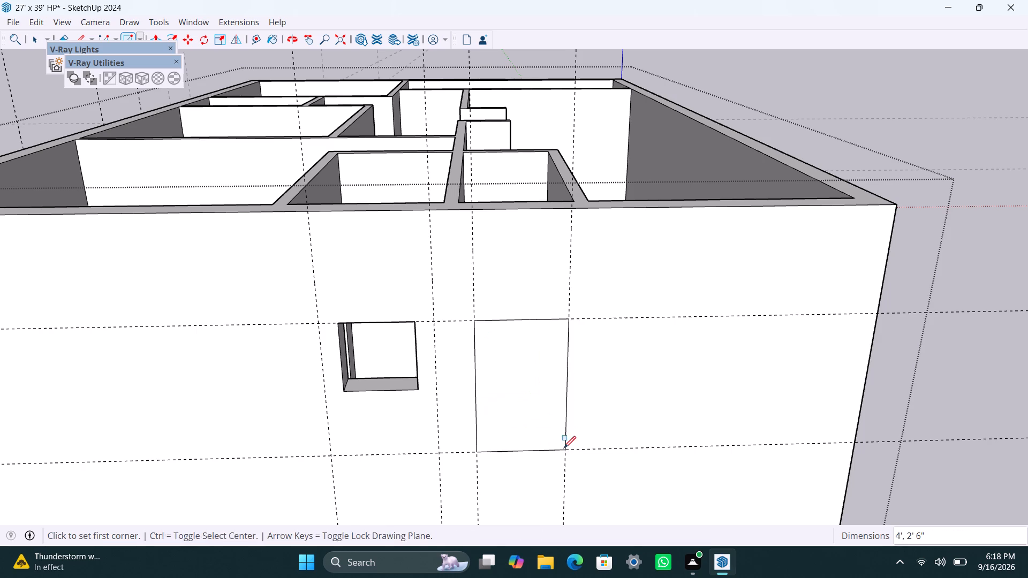
{"action": "key", "text": "space"}
{"action": "left_click", "coordinate": [526, 419]}
{"action": "key", "text": "p"}
{"action": "left_click", "coordinate": [525, 419]}
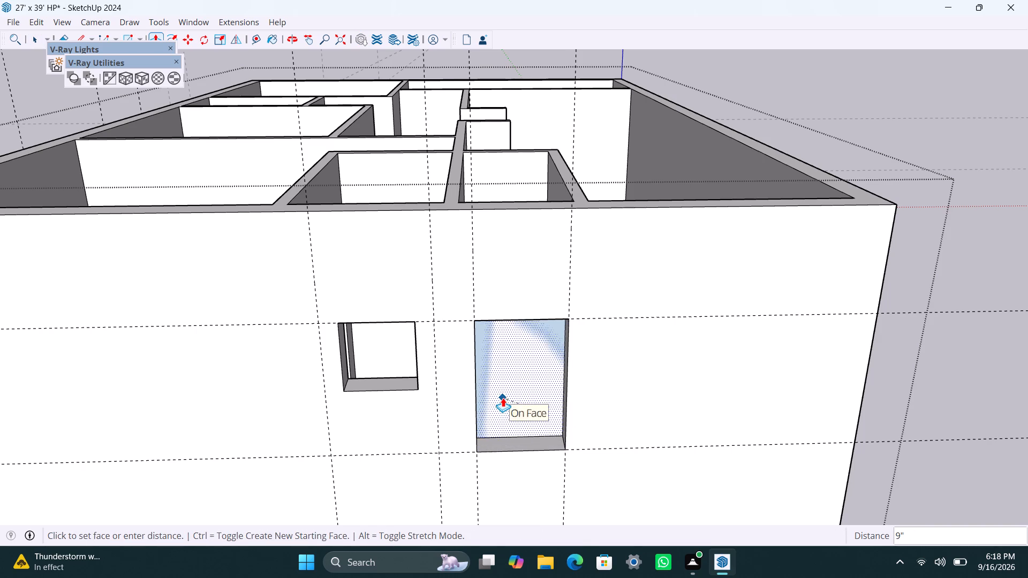
{"action": "left_click", "coordinate": [503, 398]}
Add two more vertical guides on the rear wall: one 1'6" past the second opening's far edge, another 3' beyond it.
{"action": "scroll", "coordinate": [475, 444], "scroll_direction": "down", "scroll_amount": 7}
{"action": "middle_click_drag", "start_coordinate": [462, 455], "coordinate": [413, 404], "text": "shift"}
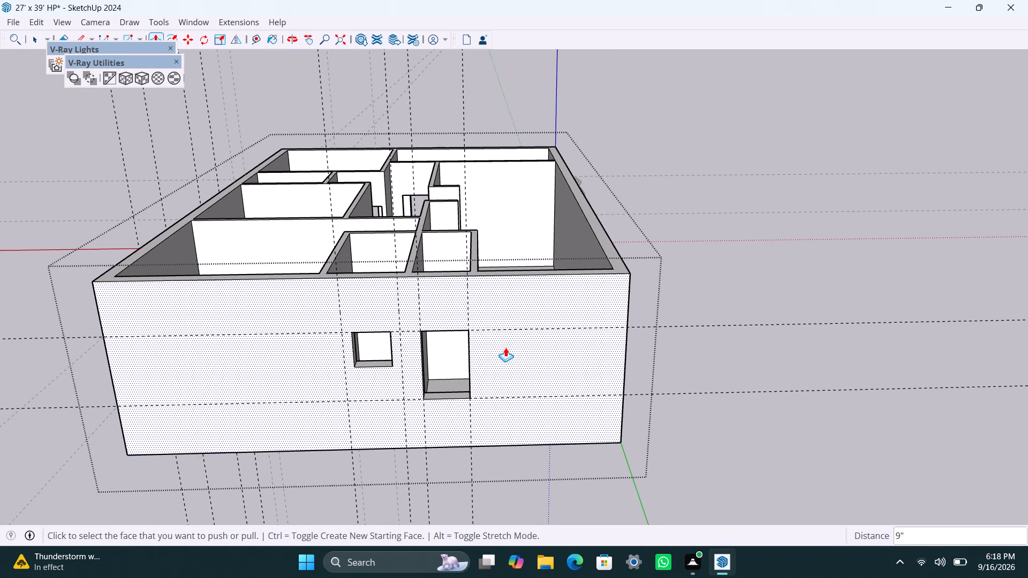
{"action": "key", "text": "t"}
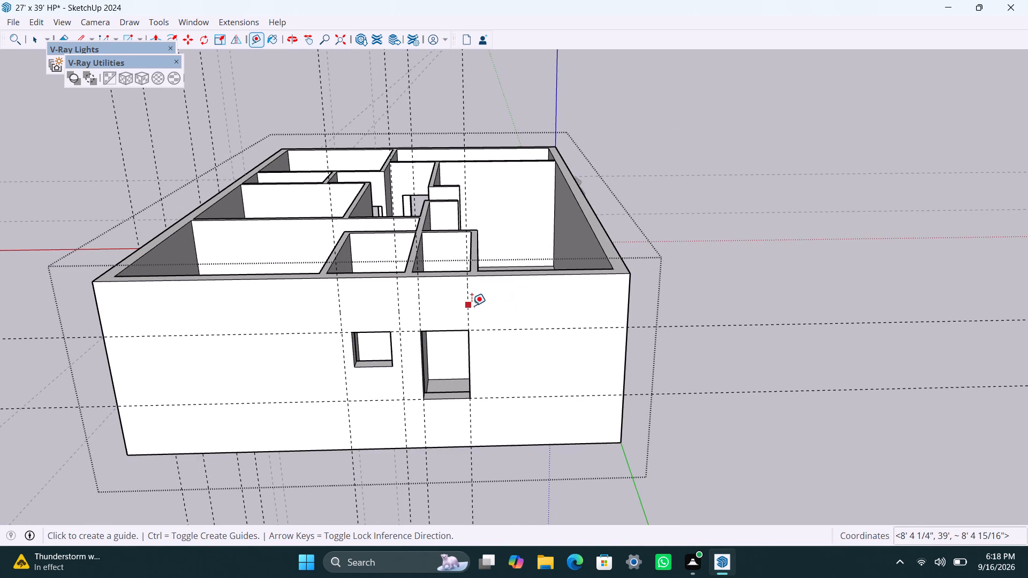
{"action": "left_click", "coordinate": [467, 306]}
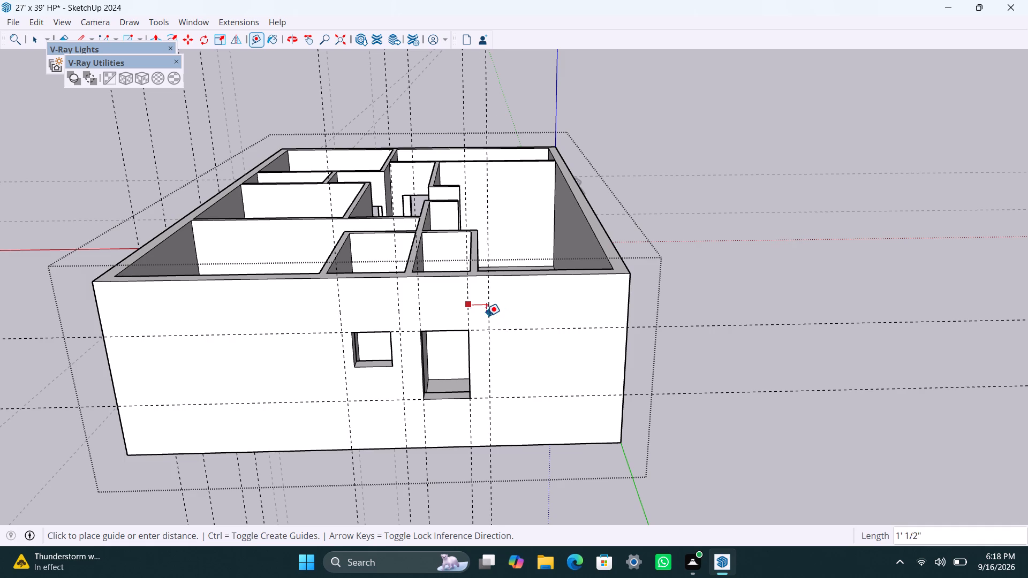
{"action": "left_click", "coordinate": [493, 316]}
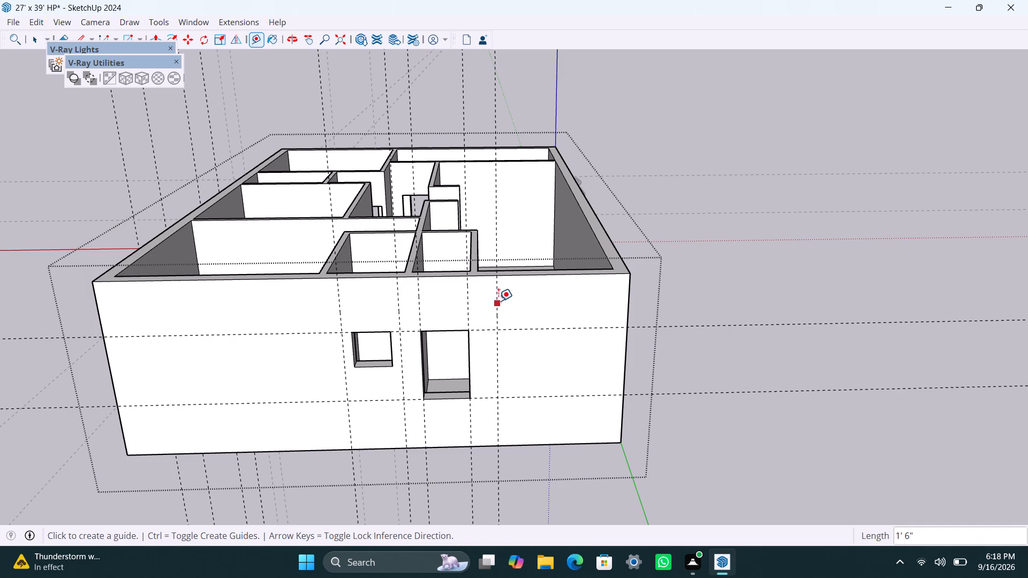
{"action": "left_click", "coordinate": [498, 298]}
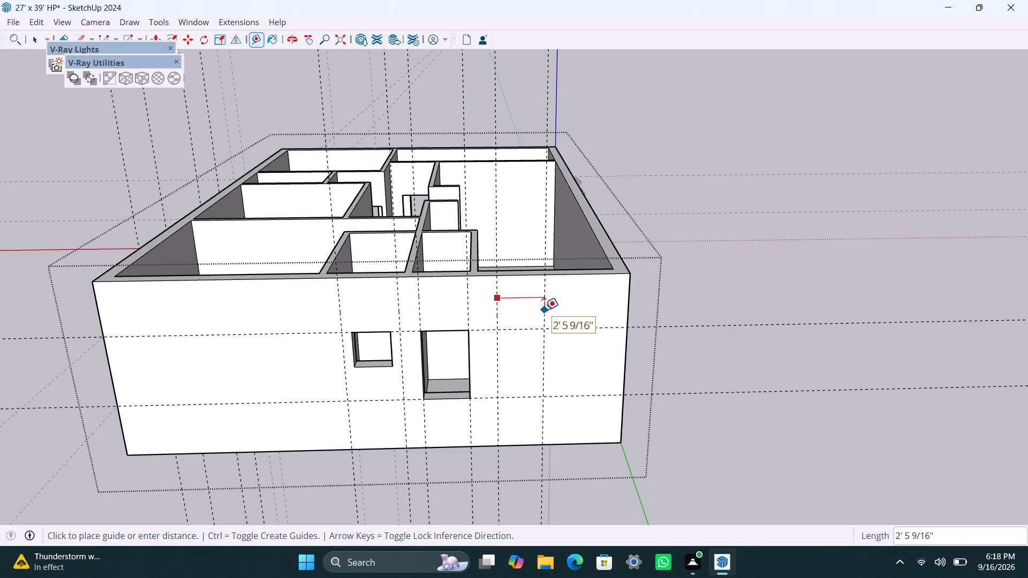
{"action": "type", "text": "3'"}
{"action": "key", "text": "Return"}
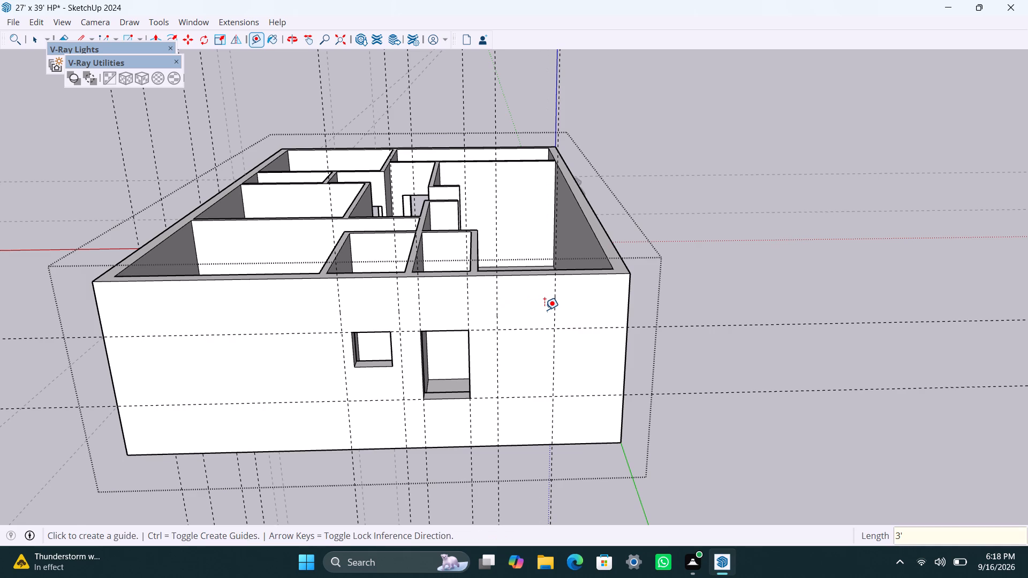
{"action": "key", "text": "space"}
Pull the second rear opening's jamb nearest the small window inward by 3".
{"action": "scroll", "coordinate": [453, 371], "scroll_direction": "up", "scroll_amount": 3}
{"action": "middle_click_drag", "start_coordinate": [460, 398], "coordinate": [547, 433]}
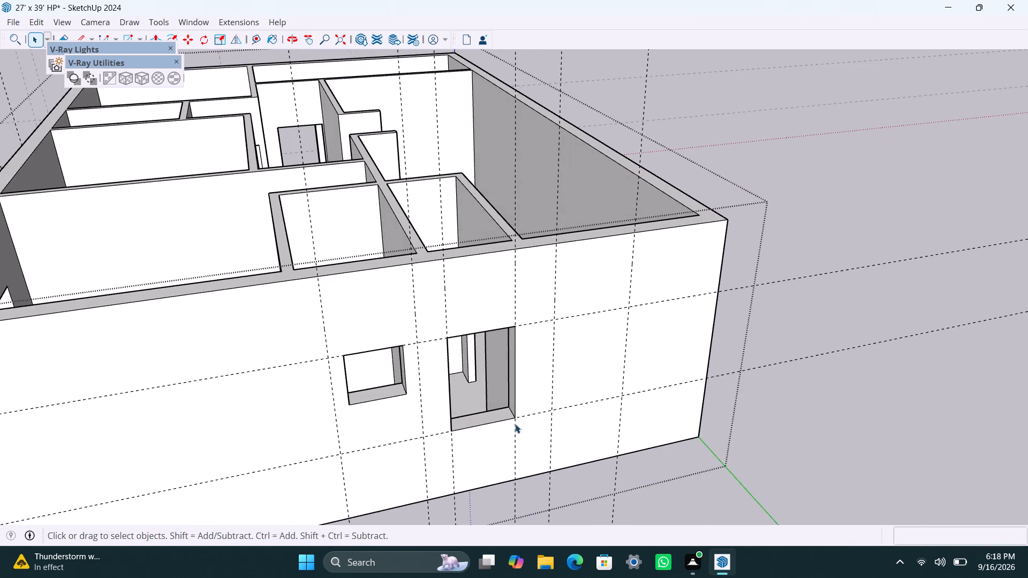
{"action": "scroll", "coordinate": [499, 422], "scroll_direction": "up", "scroll_amount": 1}
{"action": "middle_click_drag", "start_coordinate": [488, 427], "coordinate": [392, 430]}
{"action": "scroll", "coordinate": [374, 418], "scroll_direction": "up", "scroll_amount": 4}
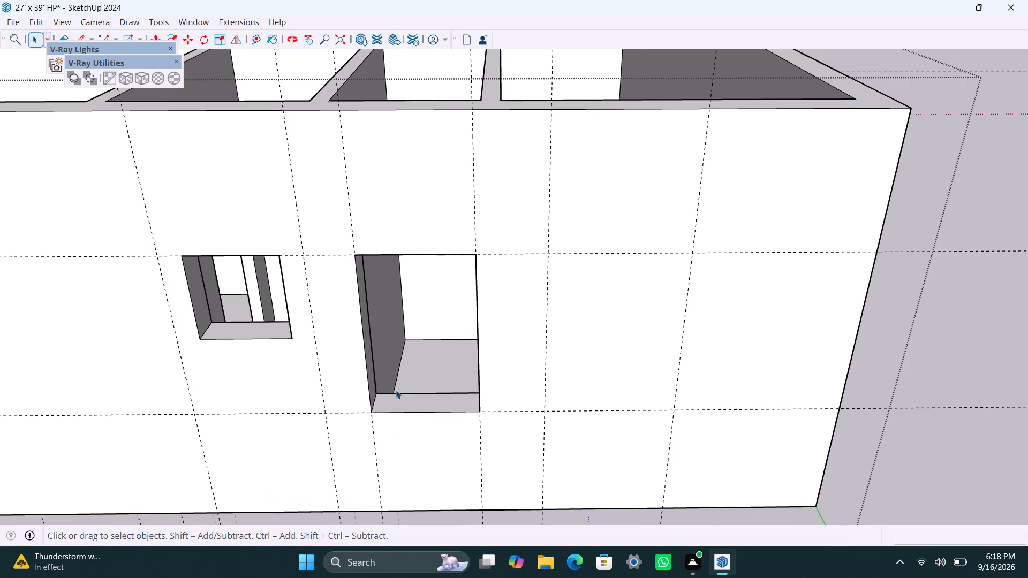
{"action": "middle_click_drag", "start_coordinate": [393, 390], "coordinate": [379, 391]}
{"action": "scroll", "coordinate": [371, 391], "scroll_direction": "up", "scroll_amount": 3}
{"action": "left_click", "coordinate": [366, 384]}
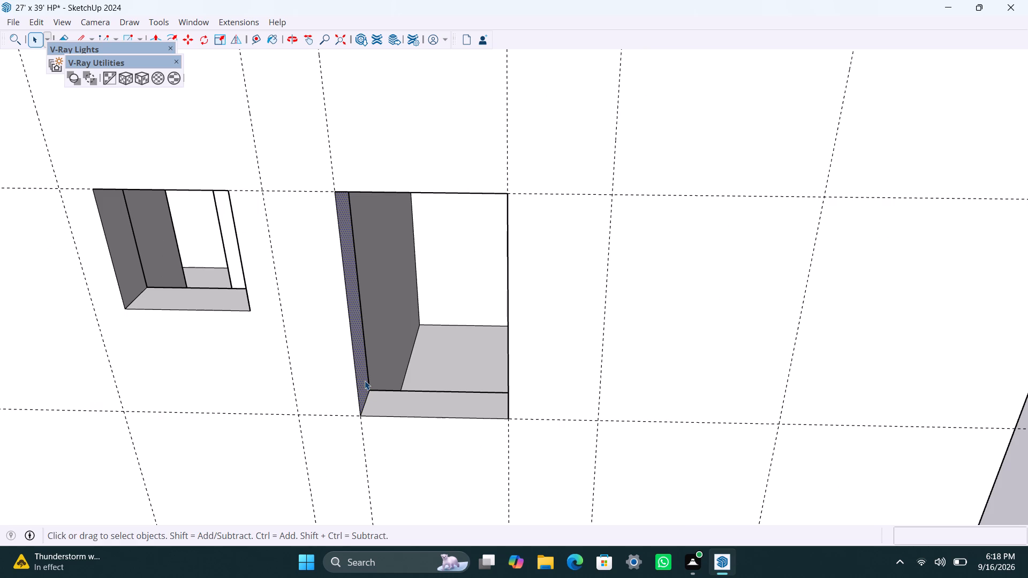
{"action": "key", "text": "p"}
{"action": "left_click_drag", "start_coordinate": [365, 381], "coordinate": [375, 383]}
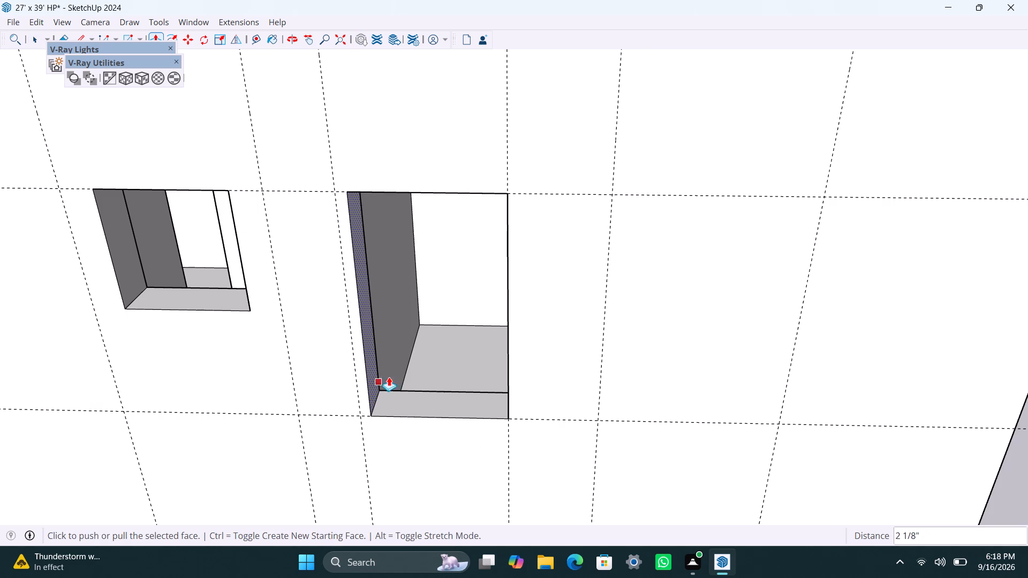
{"action": "type", "text": "3\""}
{"action": "key", "text": "Return"}
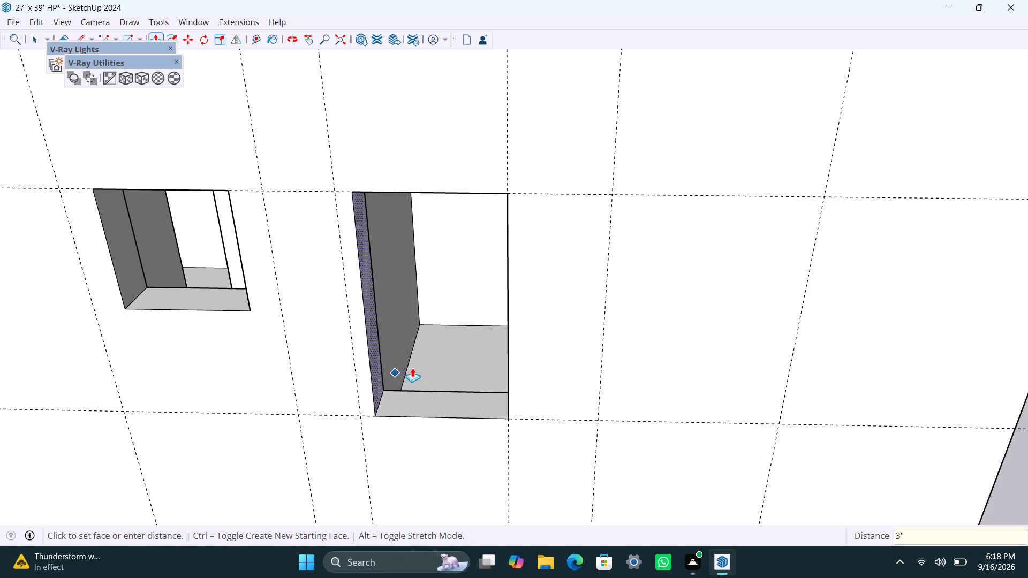
Pull the second rear opening's jamb farthest from the small window inward by 3".
{"action": "scroll", "coordinate": [416, 386], "scroll_direction": "down", "scroll_amount": 4}
{"action": "middle_click_drag", "start_coordinate": [421, 413], "coordinate": [546, 444]}
{"action": "scroll", "coordinate": [536, 413], "scroll_direction": "up", "scroll_amount": 3}
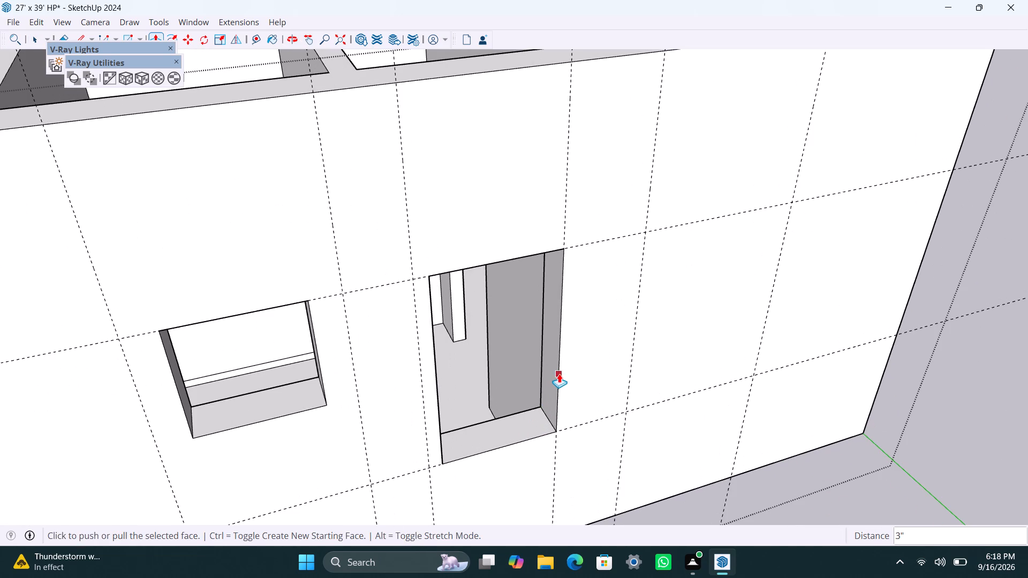
{"action": "key", "text": "space"}
{"action": "left_click", "coordinate": [557, 336]}
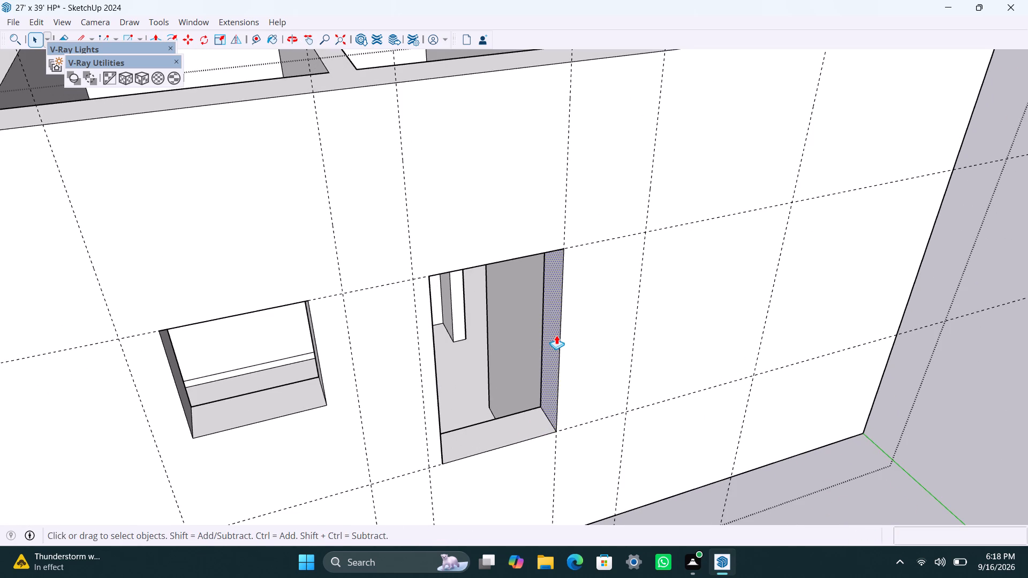
{"action": "key", "text": "p"}
{"action": "left_click_drag", "start_coordinate": [556, 335], "coordinate": [548, 338]}
{"action": "type", "text": "3\""}
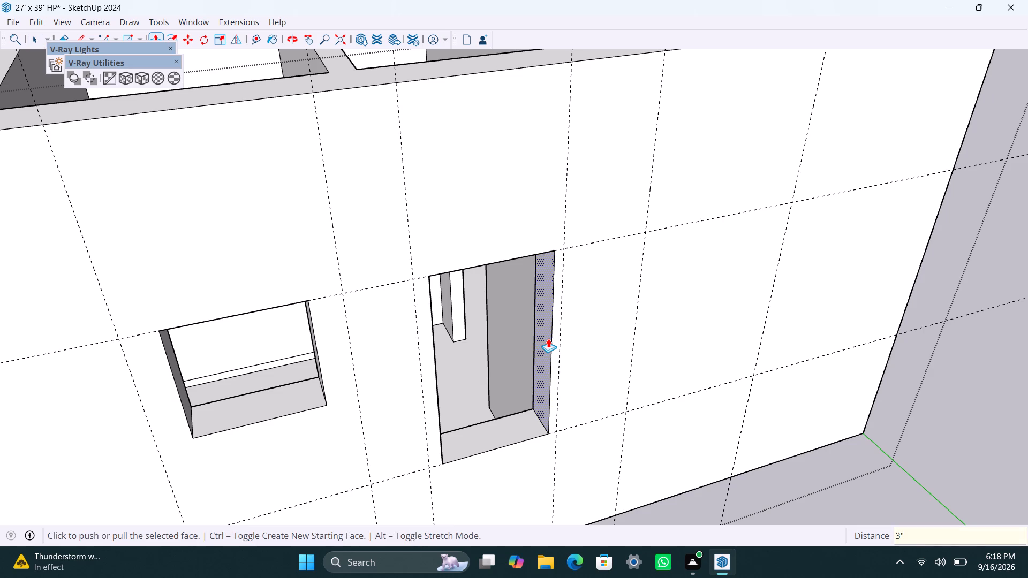
{"action": "key", "text": "Return"}
{"action": "key", "text": "space"}
Draw a 4' x 3' rectangle between the last rear-wall guides and push it through the wall to cut a third window opening.
{"action": "scroll", "coordinate": [584, 315], "scroll_direction": "down", "scroll_amount": 5}
{"action": "middle_click_drag", "start_coordinate": [589, 338], "coordinate": [496, 261]}
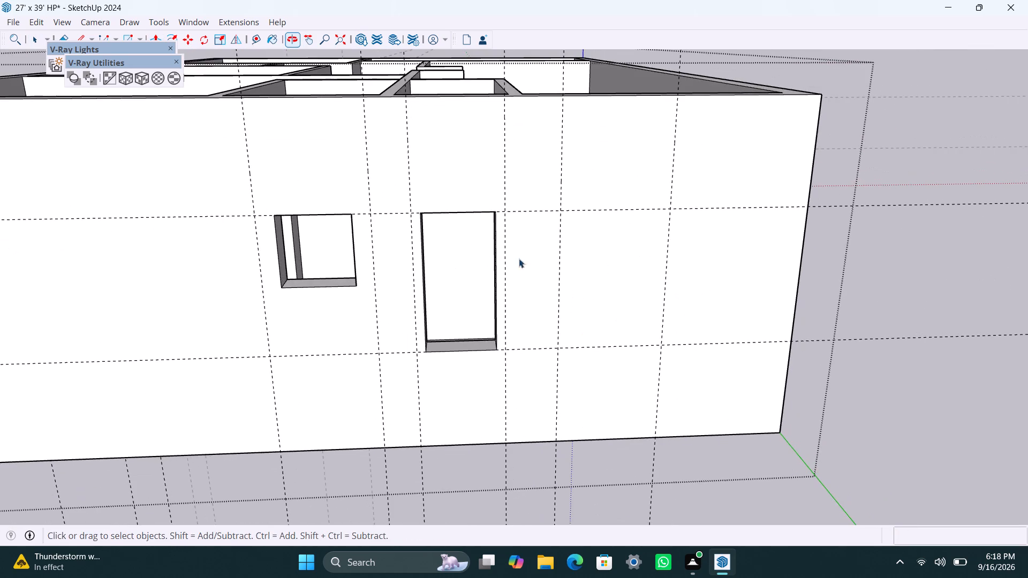
{"action": "scroll", "coordinate": [554, 247], "scroll_direction": "down", "scroll_amount": 2}
{"action": "scroll", "coordinate": [603, 272], "scroll_direction": "down", "scroll_amount": 2}
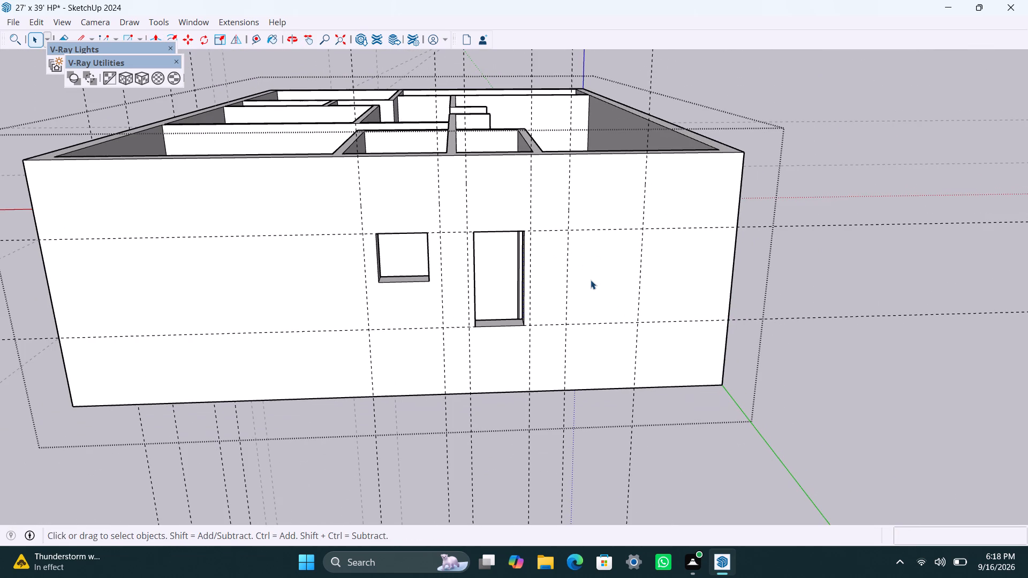
{"action": "key", "text": "r"}
{"action": "left_click", "coordinate": [572, 232]}
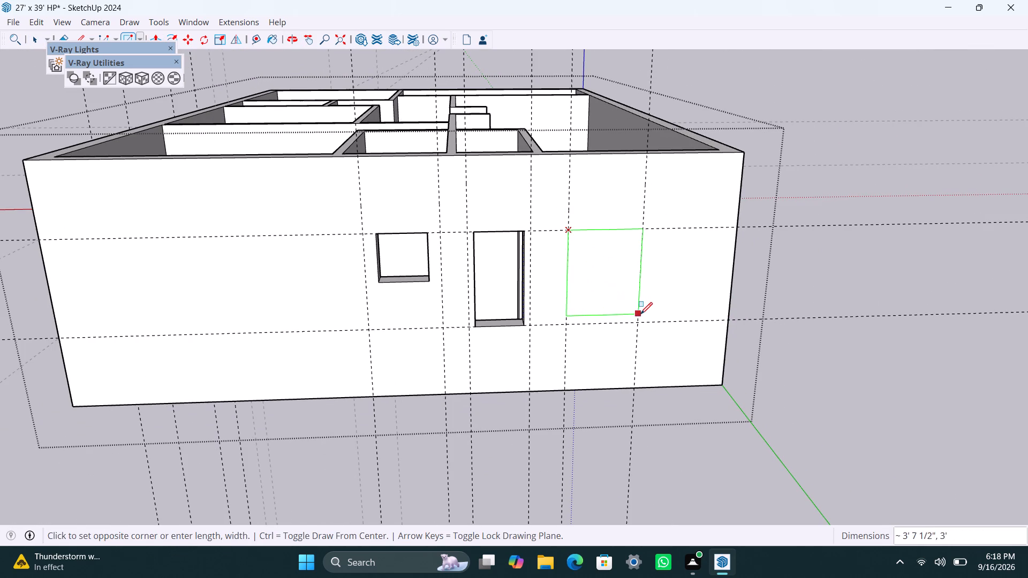
{"action": "left_click", "coordinate": [640, 321]}
{"action": "key", "text": "space"}
{"action": "left_click", "coordinate": [614, 275]}
{"action": "key", "text": "p"}
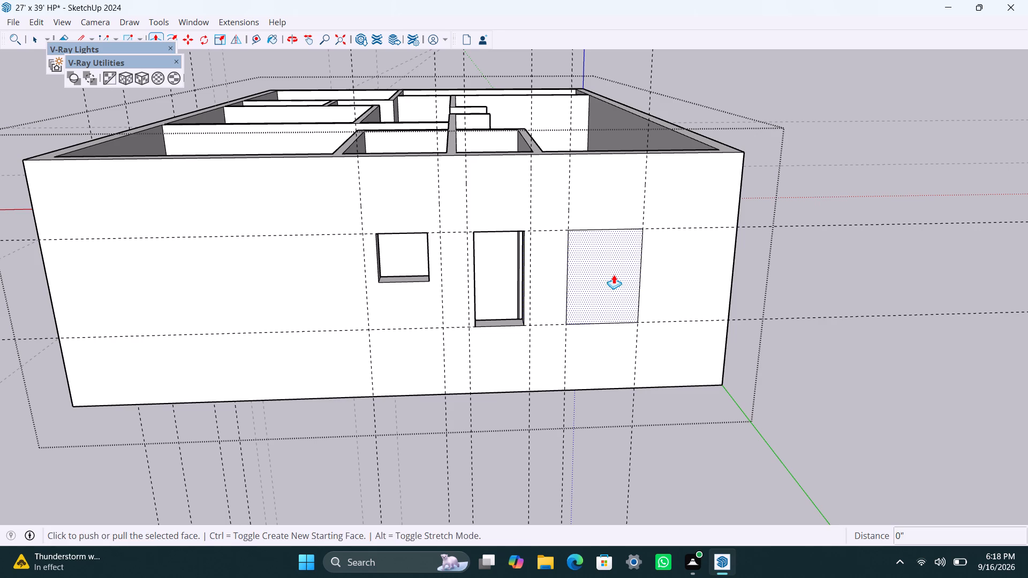
{"action": "left_click", "coordinate": [614, 275]}
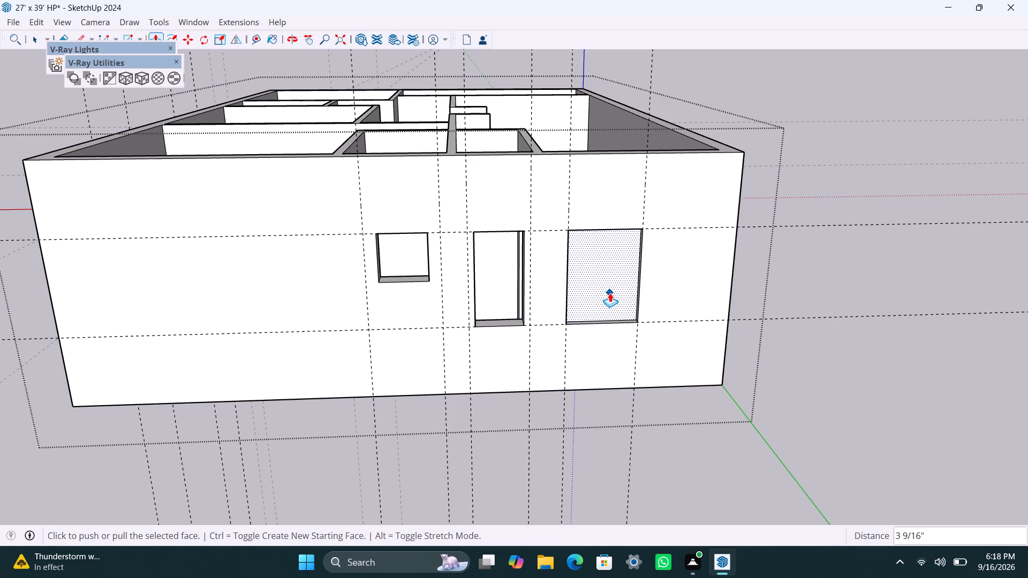
{"action": "key", "text": "Escape"}
{"action": "scroll", "coordinate": [609, 295], "scroll_direction": "up", "scroll_amount": 2}
{"action": "middle_click_drag", "start_coordinate": [599, 308], "coordinate": [540, 356]}
{"action": "scroll", "coordinate": [568, 318], "scroll_direction": "up", "scroll_amount": 2}
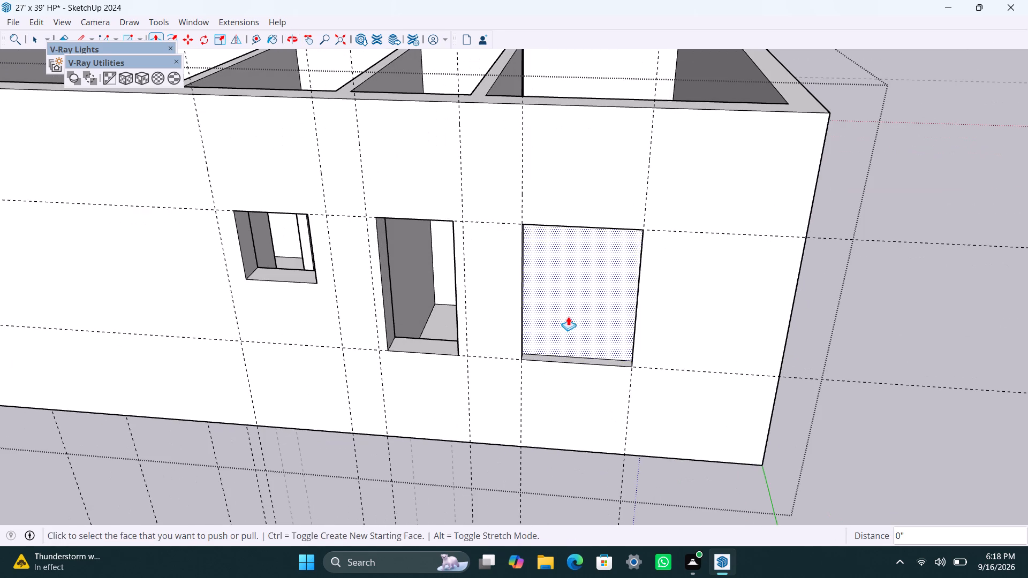
{"action": "left_click", "coordinate": [568, 316]}
{"action": "left_click", "coordinate": [563, 296]}
{"action": "scroll", "coordinate": [557, 345], "scroll_direction": "down", "scroll_amount": 11}
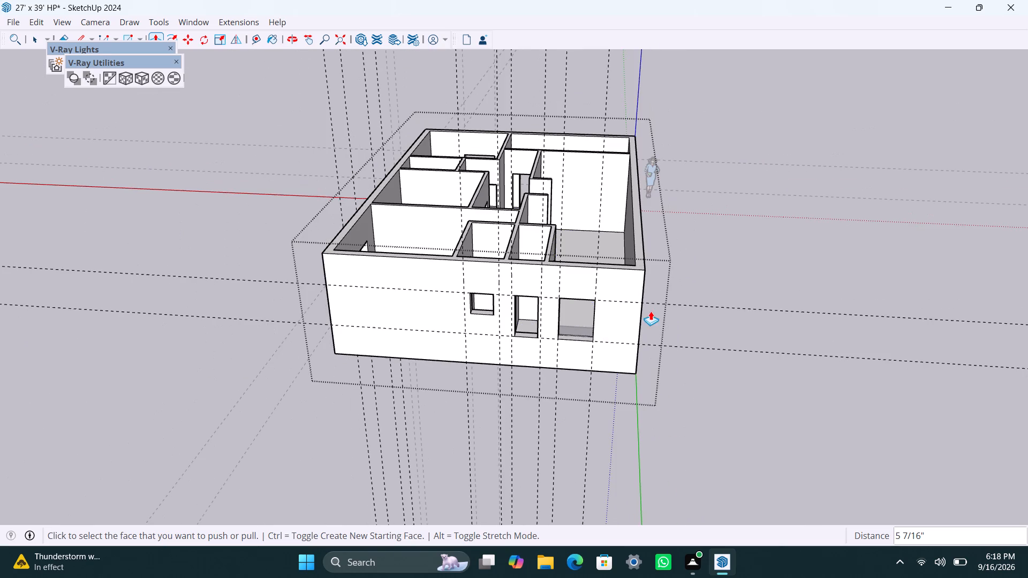
Add two vertical guides on the blank 39' side wall: about 5'2" from its rear corner edge, and another 4' beyond it.
{"action": "scroll", "coordinate": [725, 330], "scroll_direction": "down", "scroll_amount": 2}
{"action": "middle_click_drag", "start_coordinate": [737, 331], "coordinate": [641, 342]}
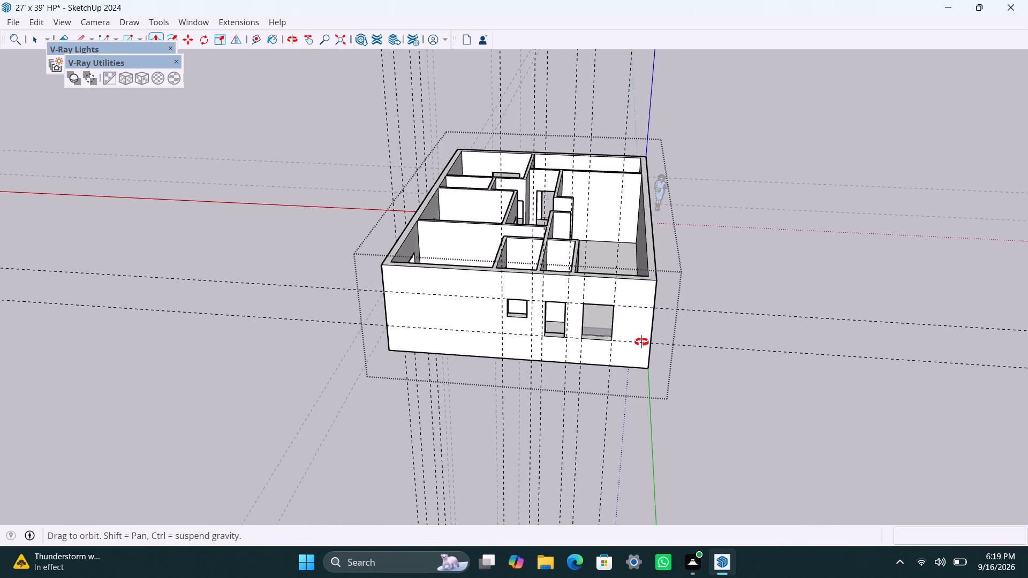
{"action": "middle_click_drag", "start_coordinate": [641, 342], "coordinate": [322, 315]}
{"action": "key", "text": "space"}
{"action": "key", "text": "t"}
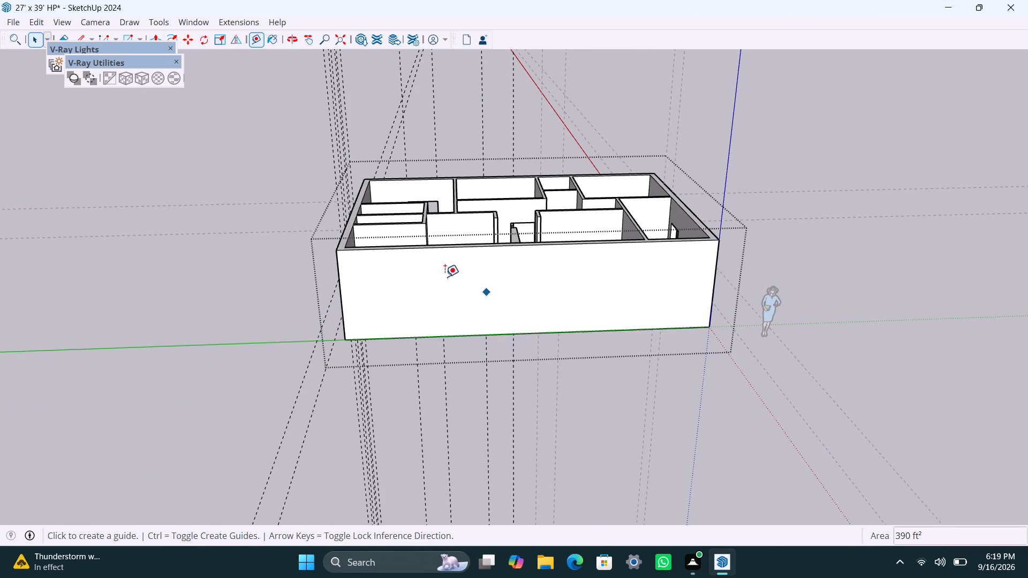
{"action": "left_click", "coordinate": [336, 277]}
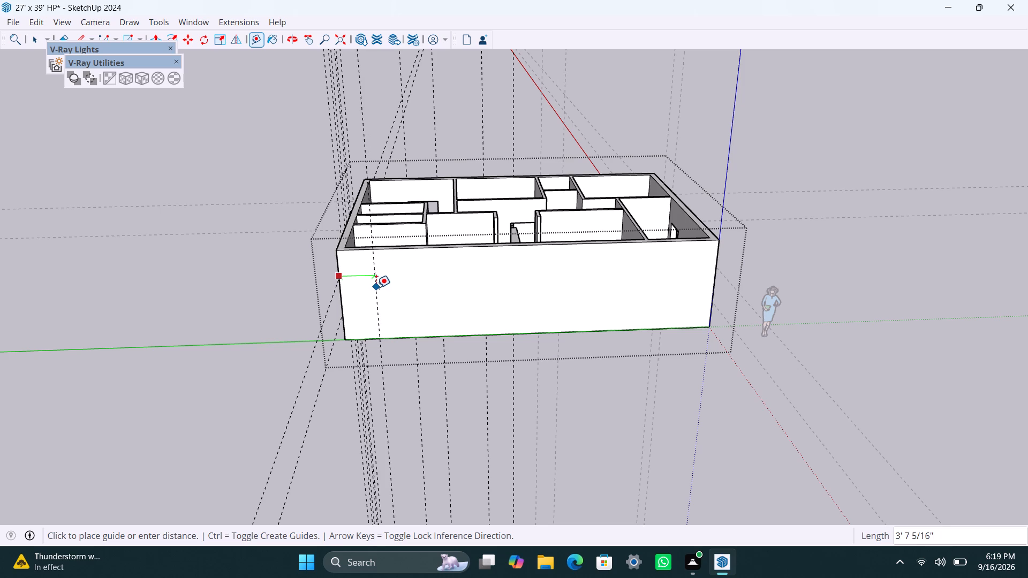
{"action": "left_click", "coordinate": [391, 293]}
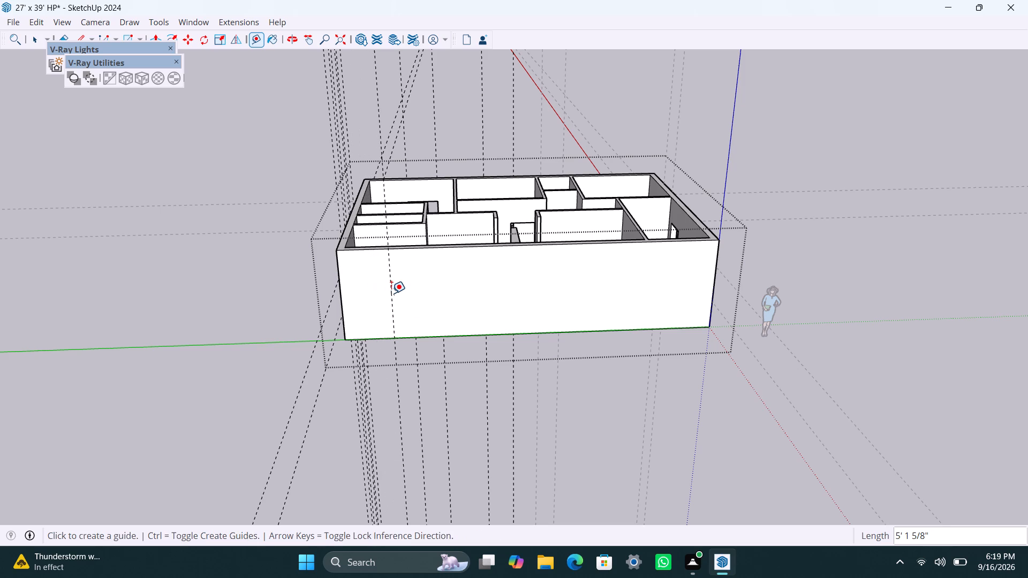
{"action": "left_click", "coordinate": [390, 285]}
{"action": "type", "text": "4'"}
{"action": "key", "text": "Return"}
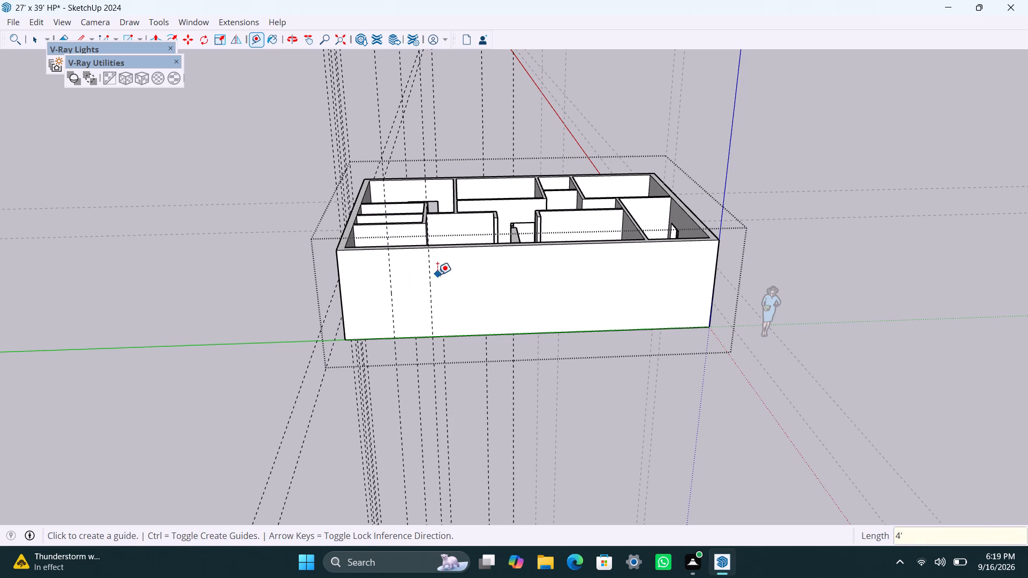
Add two horizontal guides on the side wall: 3' below its top edge, and another 4' below that one.
{"action": "scroll", "coordinate": [403, 243], "scroll_direction": "up", "scroll_amount": 2}
{"action": "left_click_drag", "start_coordinate": [407, 249], "coordinate": [407, 259]}
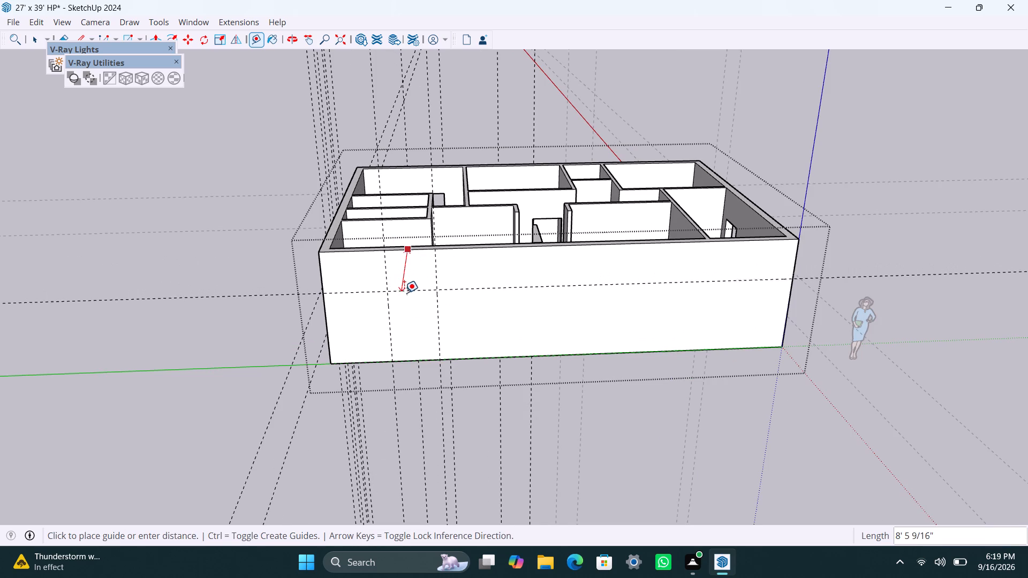
{"action": "type", "text": "3'"}
{"action": "key", "text": "Return"}
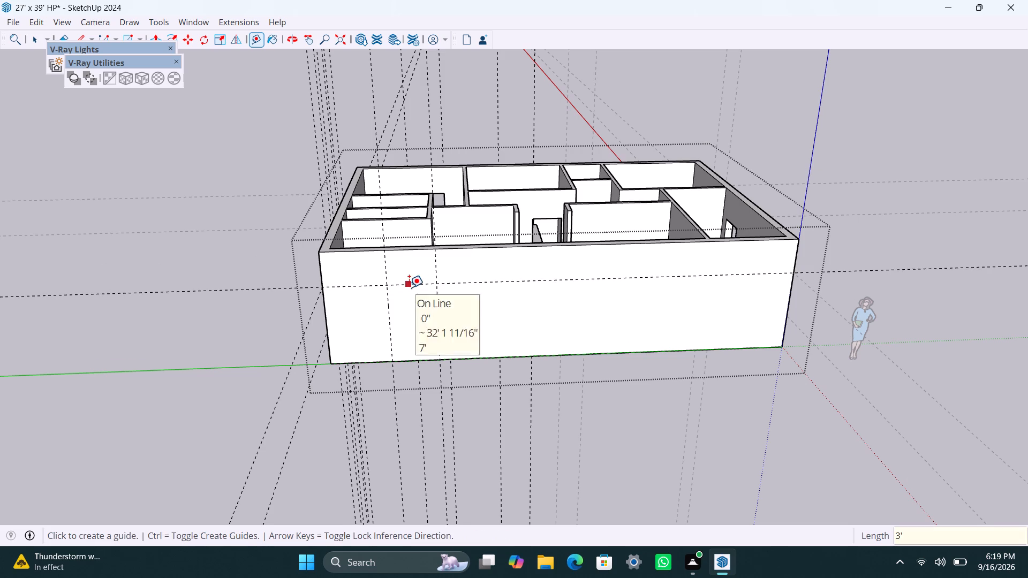
{"action": "left_click", "coordinate": [409, 287]}
{"action": "type", "text": "4\""}
{"action": "key", "text": "BackSpace"}
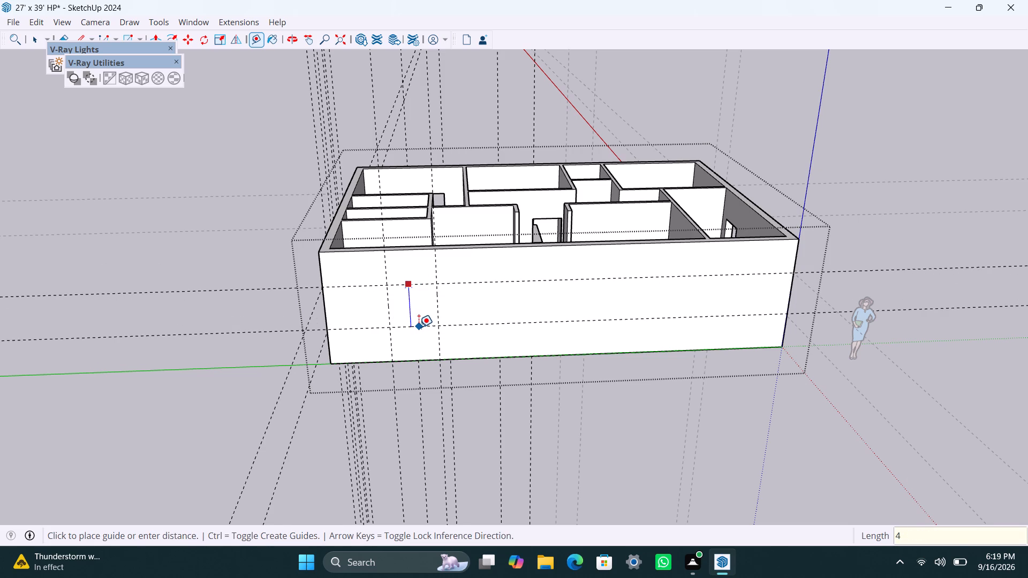
{"action": "key", "text": "apostrophe"}
{"action": "key", "text": "Return"}
Draw a 4' x 4' rectangle between the side-wall guides and push it 9" through the wall to cut a window opening.
{"action": "key", "text": "space"}
{"action": "key", "text": "r"}
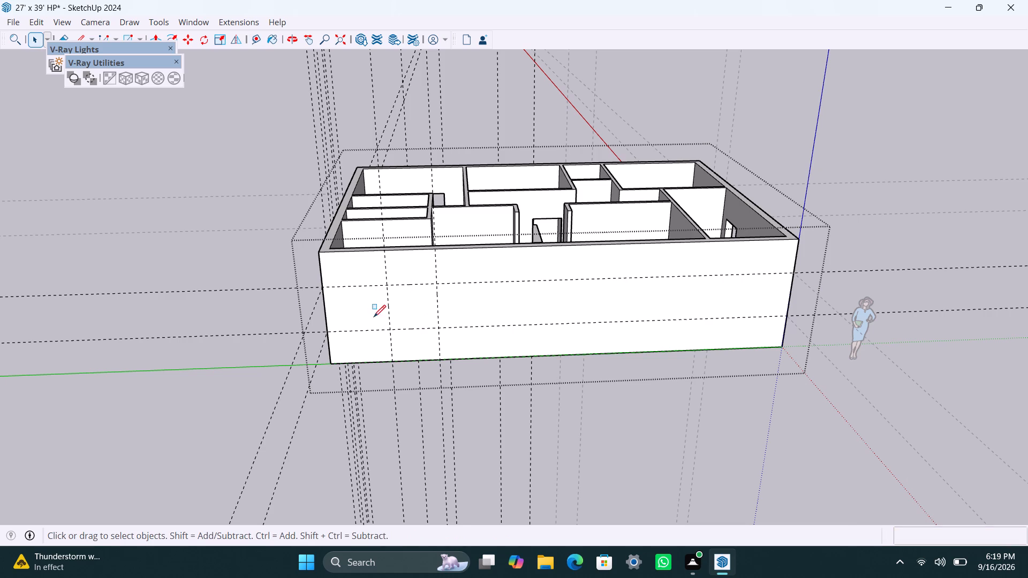
{"action": "left_click", "coordinate": [389, 289]}
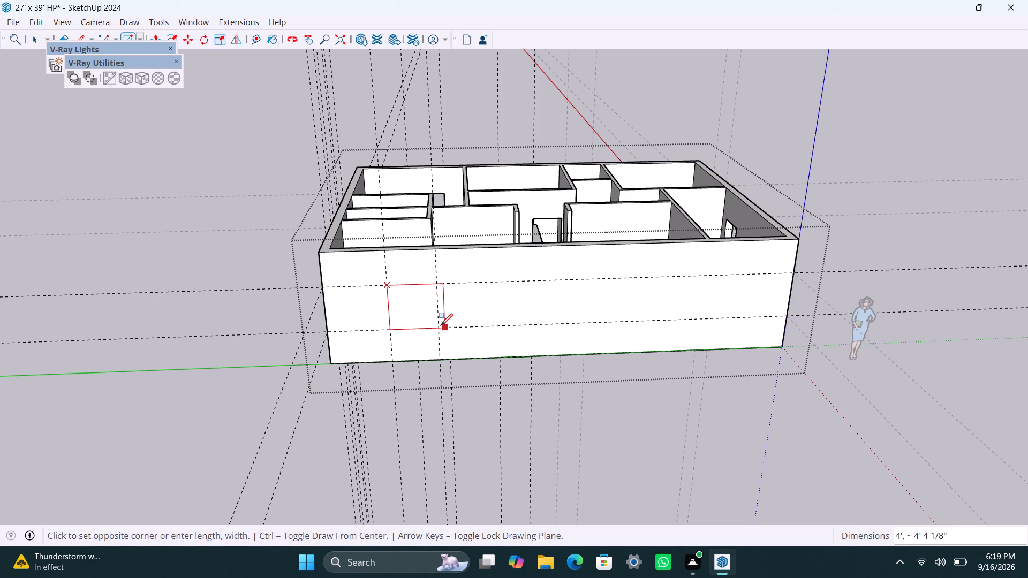
{"action": "left_click", "coordinate": [441, 325]}
{"action": "key", "text": "space"}
{"action": "left_click", "coordinate": [427, 320]}
{"action": "key", "text": "p"}
{"action": "left_click", "coordinate": [422, 321]}
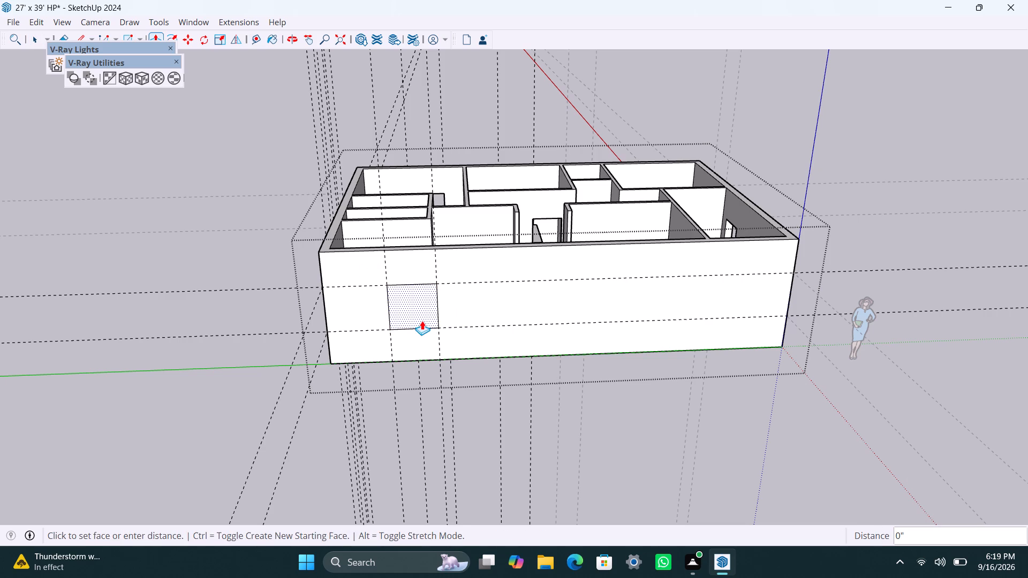
{"action": "left_click", "coordinate": [407, 301]}
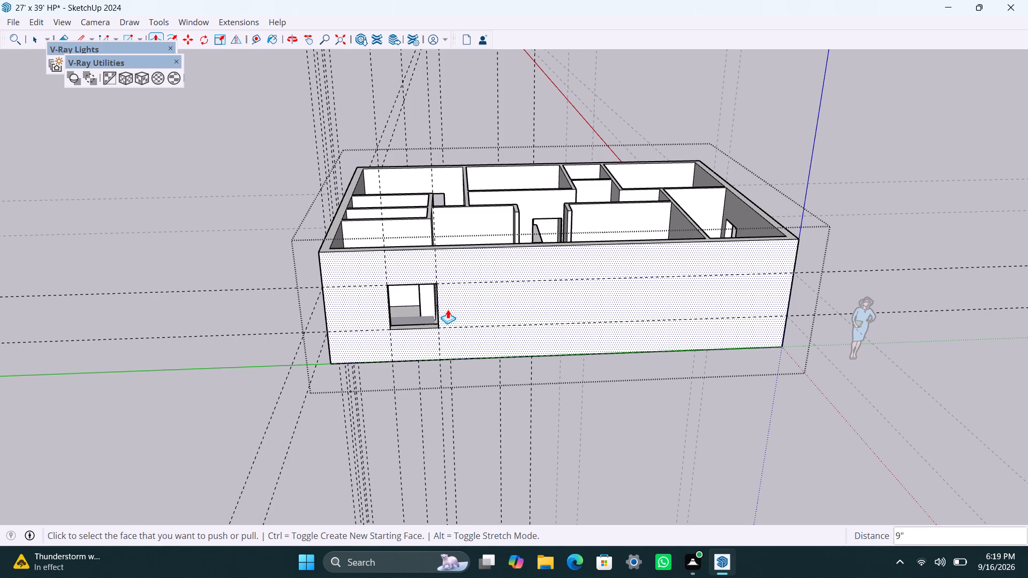
Add two more vertical guides on the side wall: about 5'8" past the new opening's far edge, and another 4' beyond it.
{"action": "key", "text": "space"}
{"action": "key", "text": "t"}
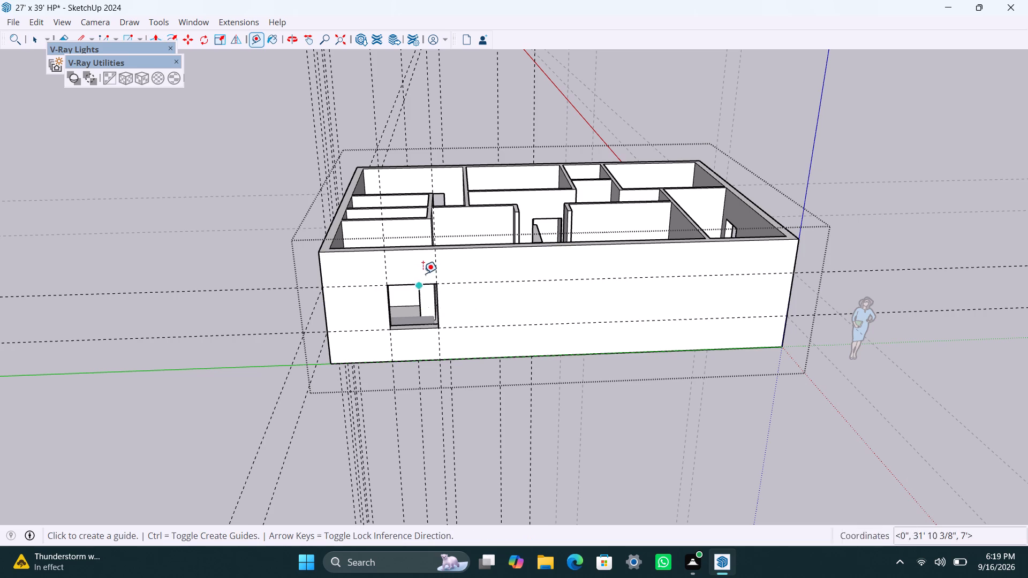
{"action": "left_click", "coordinate": [439, 265]}
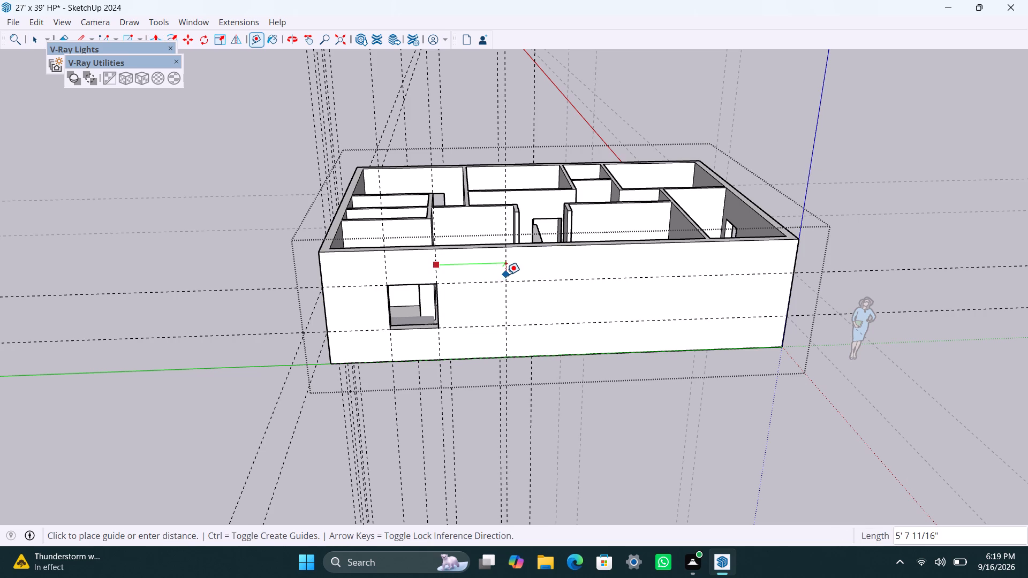
{"action": "left_click", "coordinate": [506, 275]}
{"action": "left_click", "coordinate": [507, 267]}
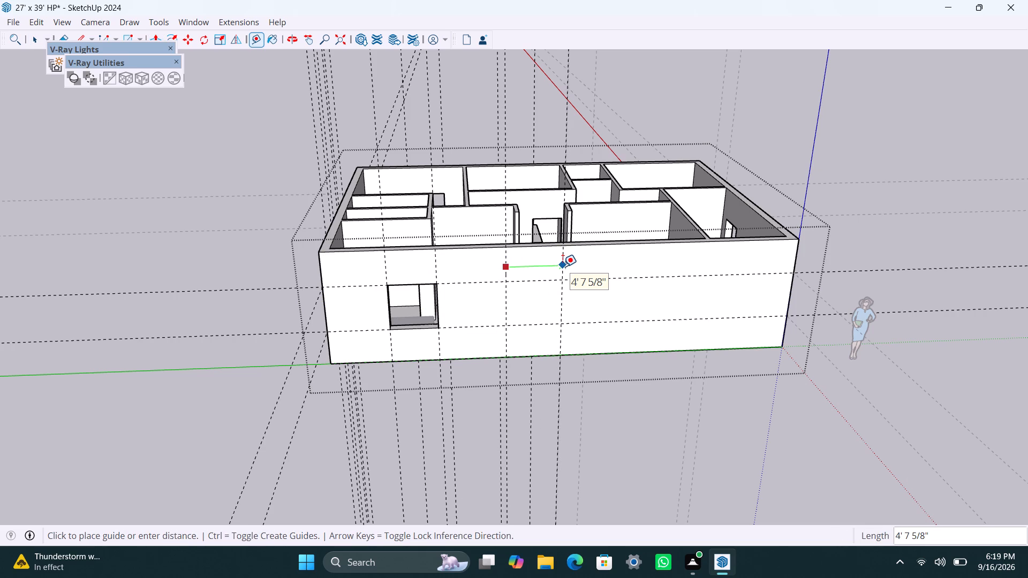
{"action": "type", "text": "4'"}
{"action": "key", "text": "Return"}
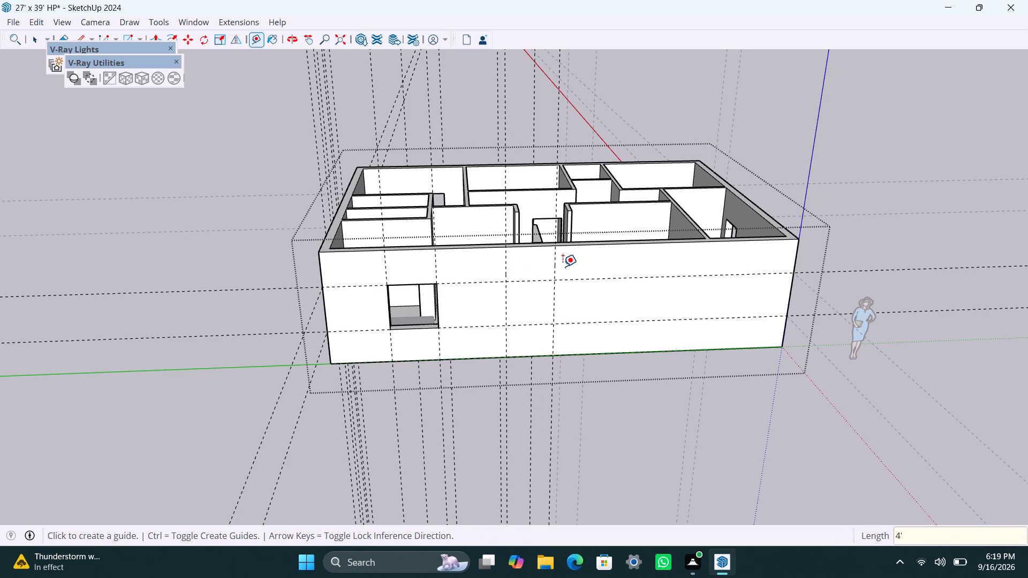
Add a third pair of vertical side-wall guides: about 6'11" past the last guide toward the origin, and another 4' beyond it.
{"action": "scroll", "coordinate": [639, 351], "scroll_direction": "down", "scroll_amount": 2}
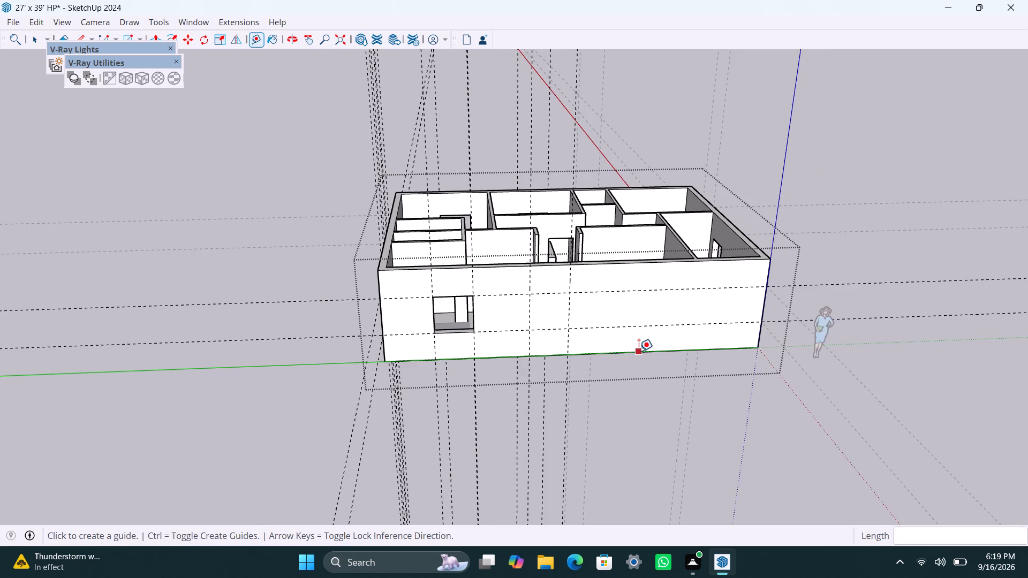
{"action": "middle_click_drag", "start_coordinate": [639, 351], "coordinate": [570, 353]}
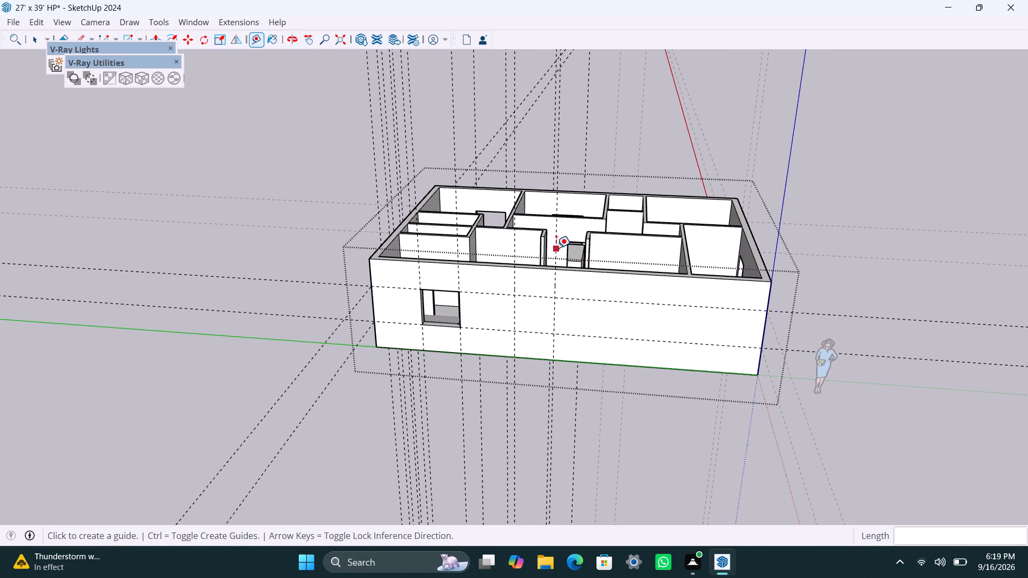
{"action": "left_click", "coordinate": [556, 248]}
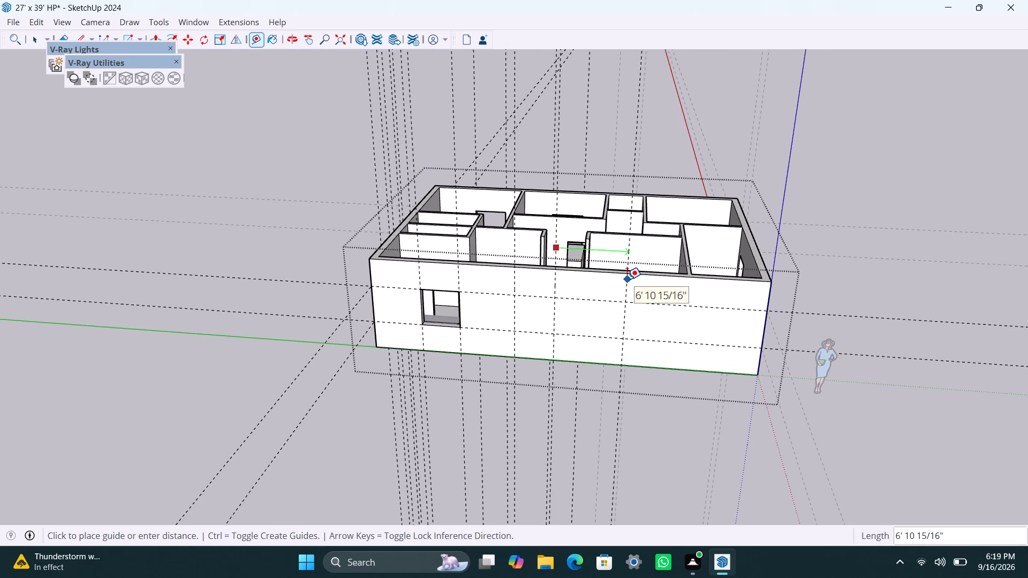
{"action": "left_click", "coordinate": [627, 279]}
{"action": "left_click", "coordinate": [627, 280]}
{"action": "type", "text": "4'"}
{"action": "key", "text": "Return"}
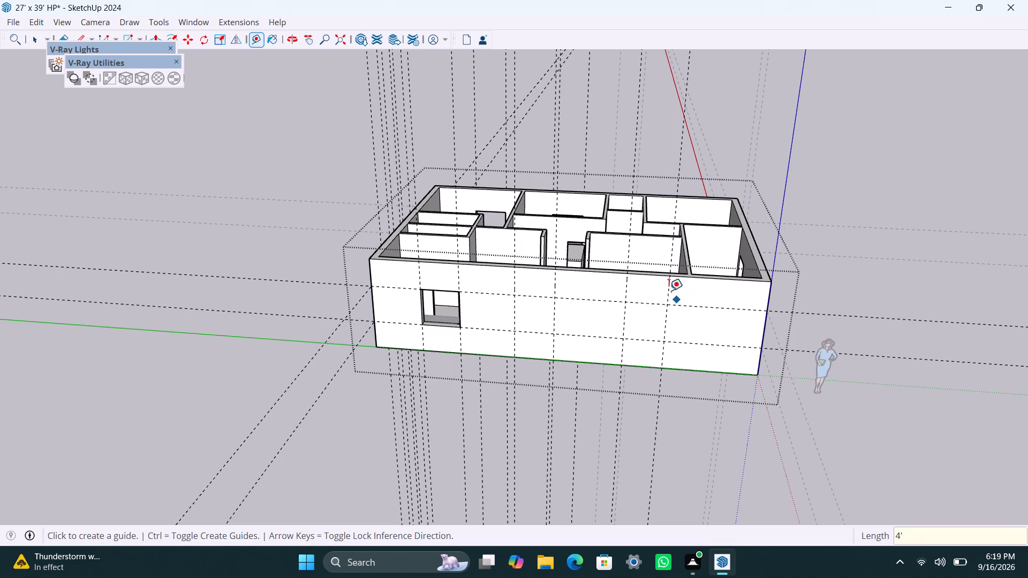
Add a fourth pair of vertical side-wall guides: about 3'1" past the last guide toward the origin, and another 4' beyond it.
{"action": "left_click", "coordinate": [669, 290]}
{"action": "left_click", "coordinate": [701, 302]}
{"action": "left_click", "coordinate": [705, 298]}
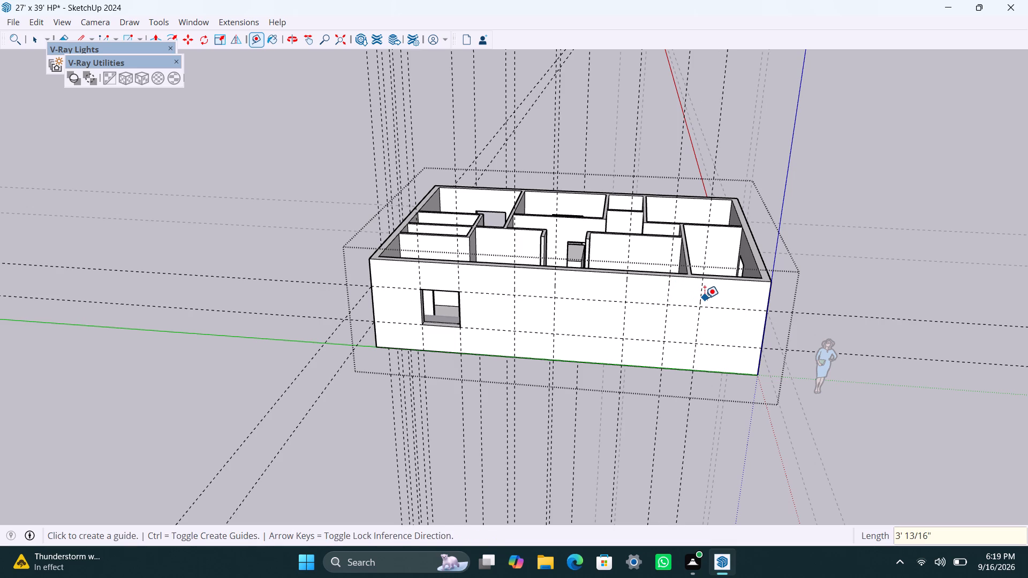
{"action": "key", "text": "space"}
{"action": "type", "text": "T"}
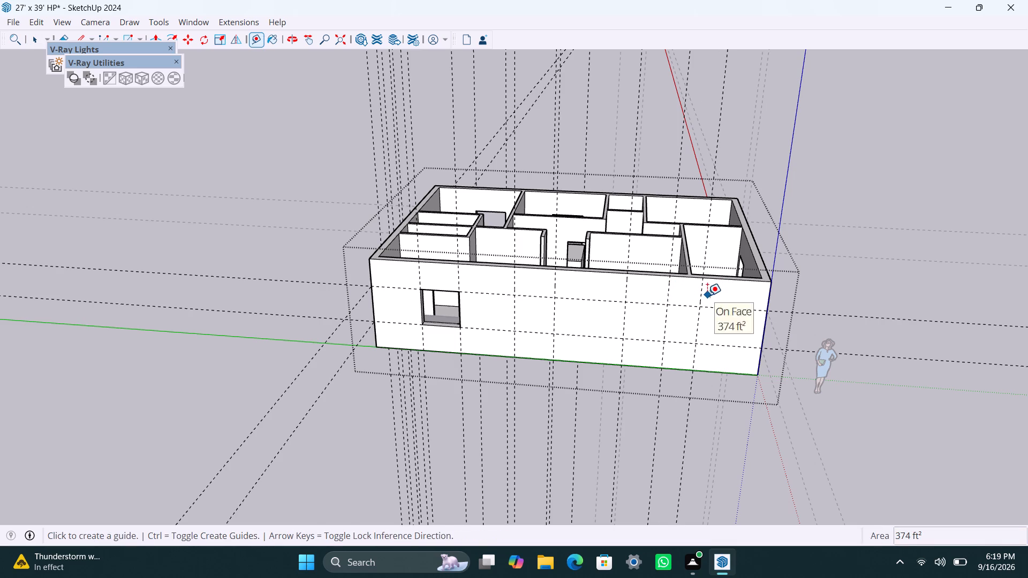
{"action": "left_click", "coordinate": [704, 292]}
{"action": "type", "text": "4'"}
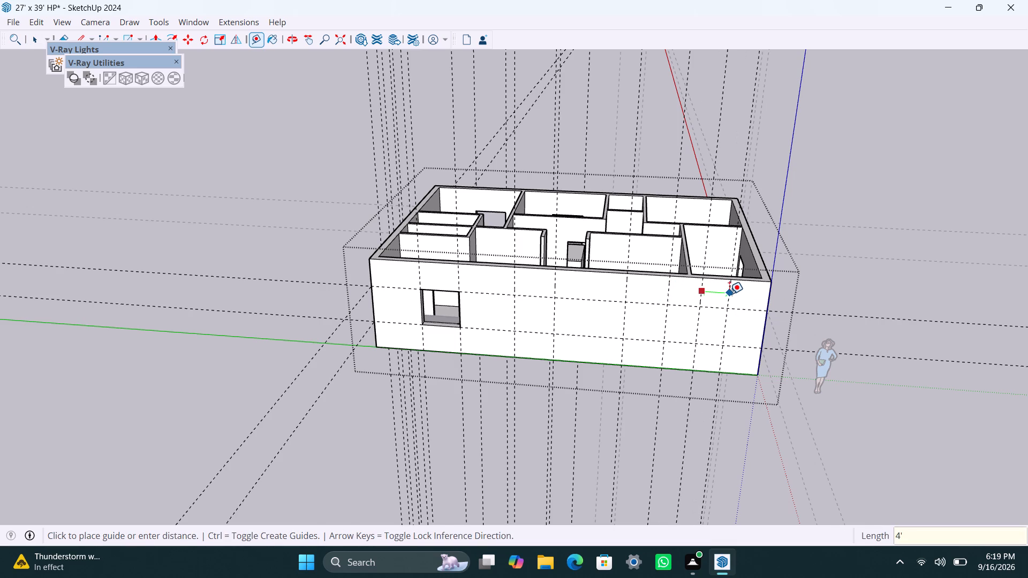
{"action": "key", "text": "Return"}
Draw a 4' x 4' rectangle between the second pair of side-wall guides and push it through the wall to cut a window opening.
{"action": "key", "text": "space"}
{"action": "scroll", "coordinate": [551, 308], "scroll_direction": "up", "scroll_amount": 2}
{"action": "key", "text": "r"}
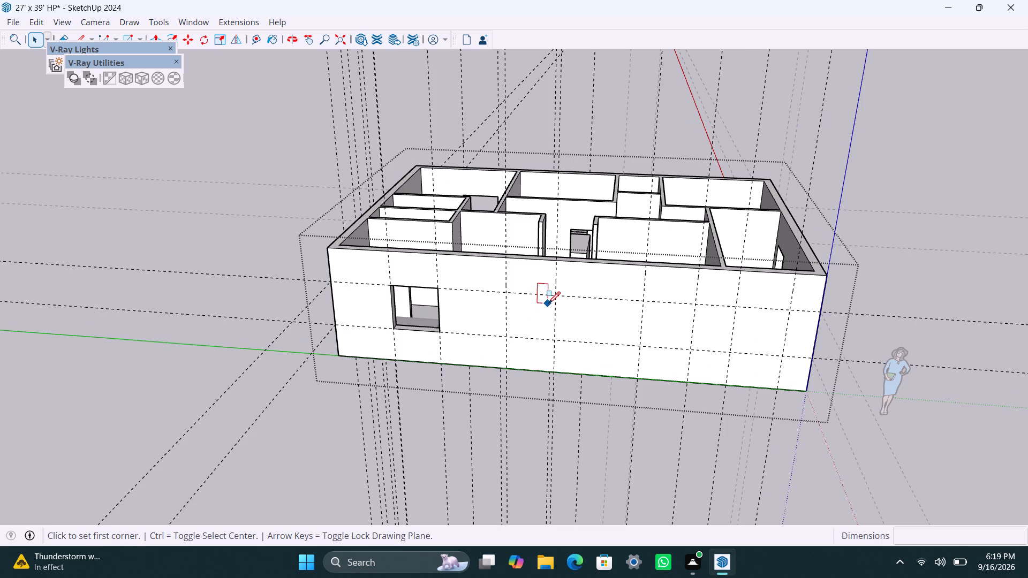
{"action": "scroll", "coordinate": [510, 286], "scroll_direction": "up", "scroll_amount": 1}
{"action": "left_click", "coordinate": [507, 294]}
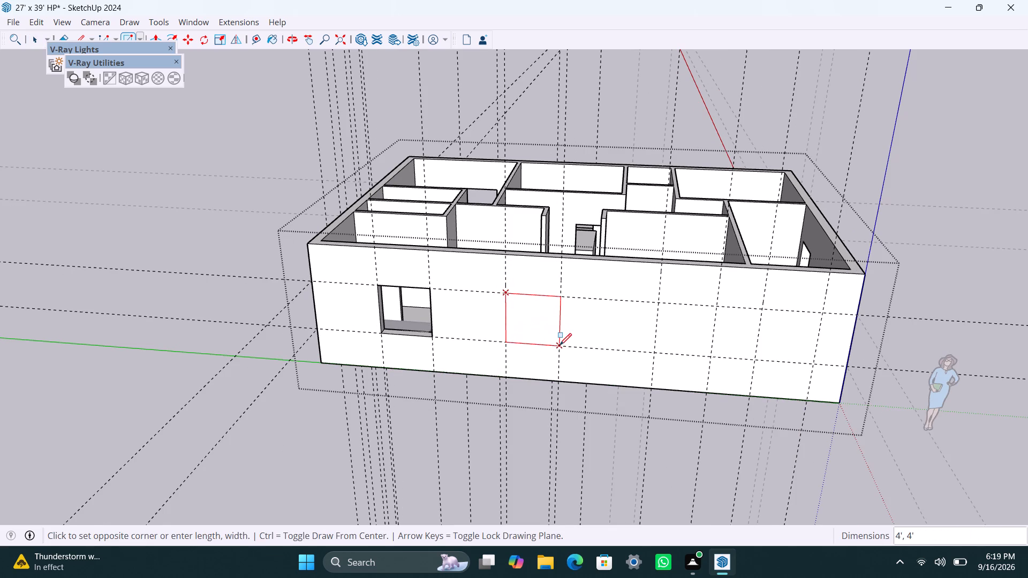
{"action": "left_click", "coordinate": [560, 345]}
{"action": "key", "text": "space"}
{"action": "left_click", "coordinate": [544, 330]}
{"action": "key", "text": "p"}
{"action": "left_click_drag", "start_coordinate": [542, 330], "coordinate": [534, 328]}
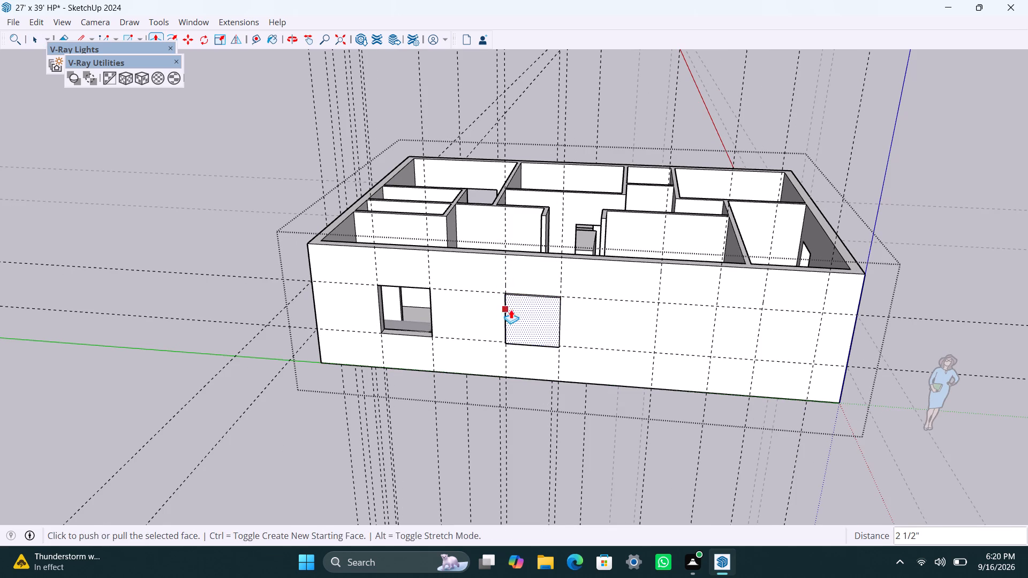
{"action": "left_click", "coordinate": [532, 318]}
{"action": "left_click", "coordinate": [525, 310]}
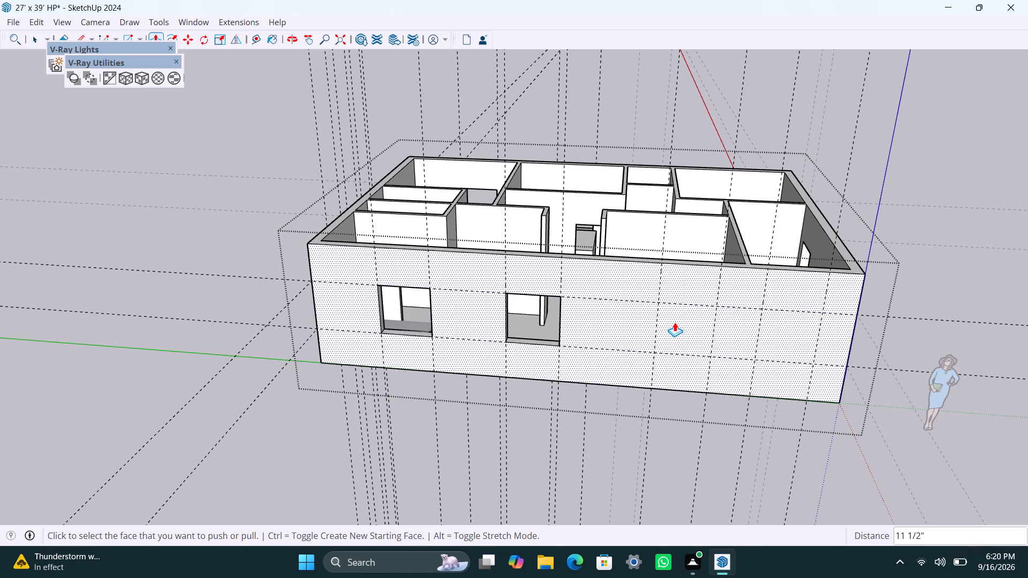
{"action": "key", "text": "space"}
Draw a 4' x 4' rectangle between the third pair of side-wall guides and push it through the wall to cut a window opening.
{"action": "scroll", "coordinate": [700, 356], "scroll_direction": "up", "scroll_amount": 2}
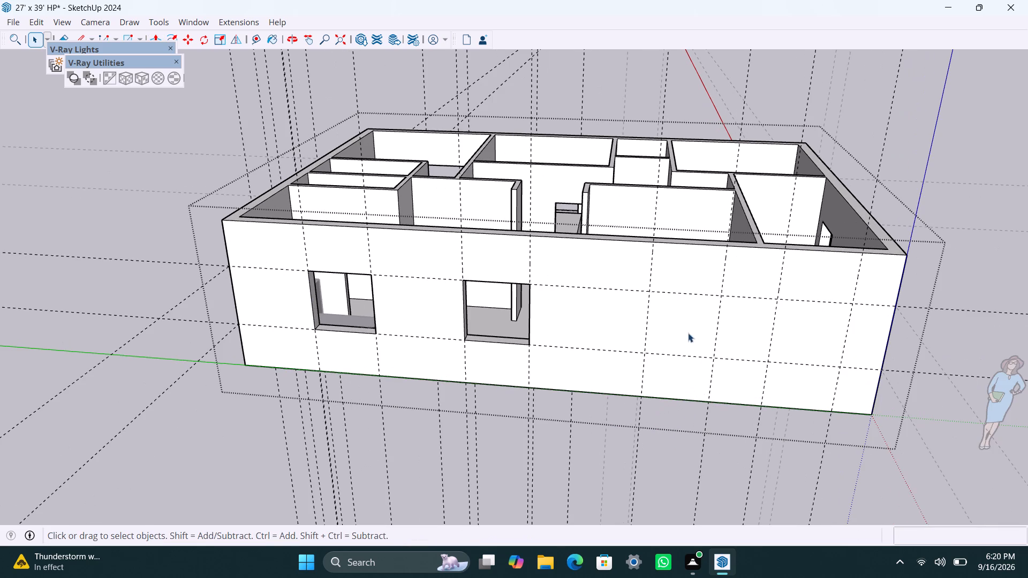
{"action": "key", "text": "r"}
{"action": "scroll", "coordinate": [651, 297], "scroll_direction": "up", "scroll_amount": 1}
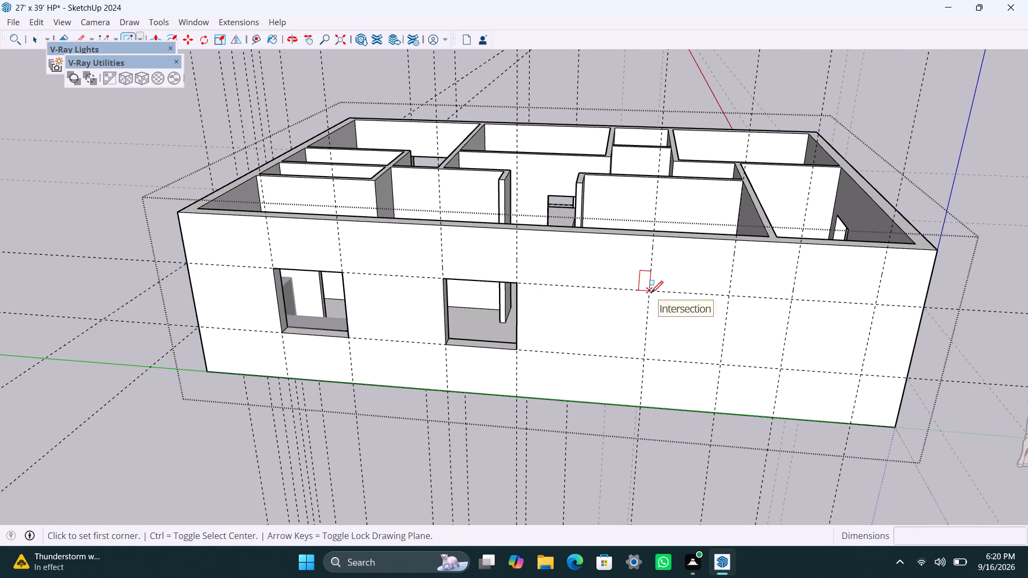
{"action": "left_click_drag", "start_coordinate": [651, 293], "coordinate": [653, 299]}
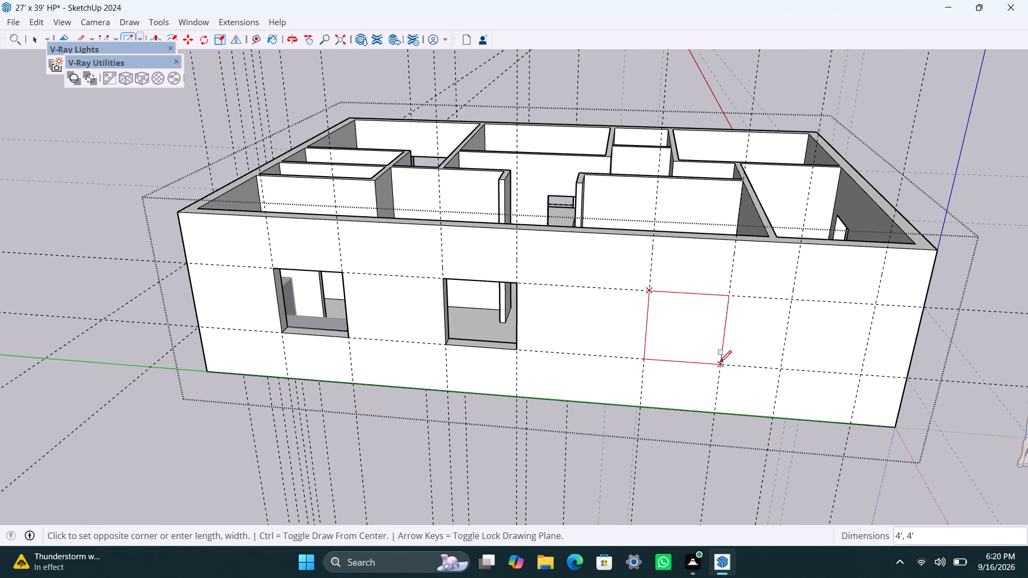
{"action": "left_click", "coordinate": [720, 362]}
{"action": "key", "text": "space"}
{"action": "left_click", "coordinate": [702, 342]}
{"action": "key", "text": "p"}
{"action": "left_click", "coordinate": [703, 338]}
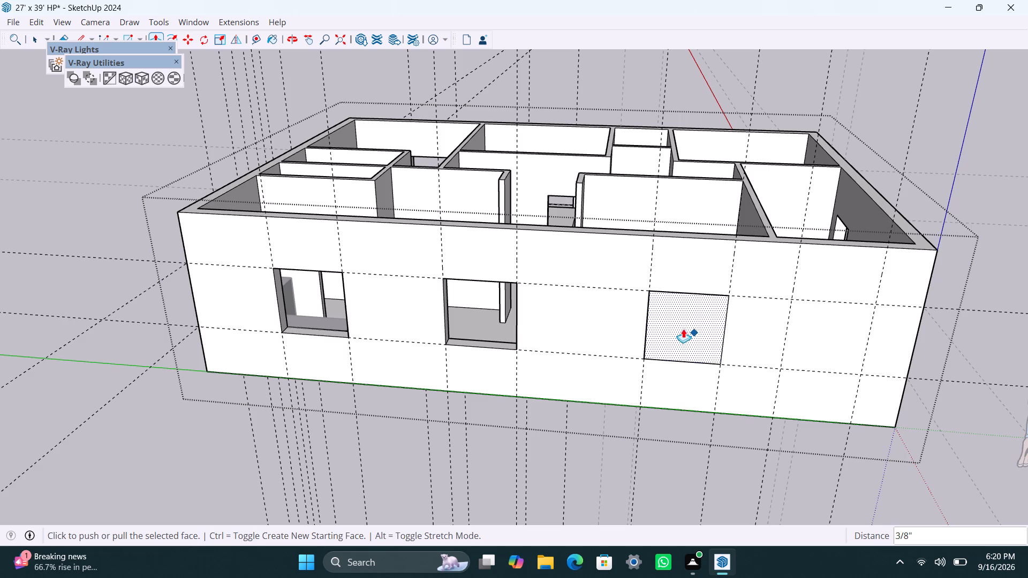
{"action": "left_click", "coordinate": [702, 339]}
{"action": "left_click", "coordinate": [692, 324]}
{"action": "key", "text": "space"}
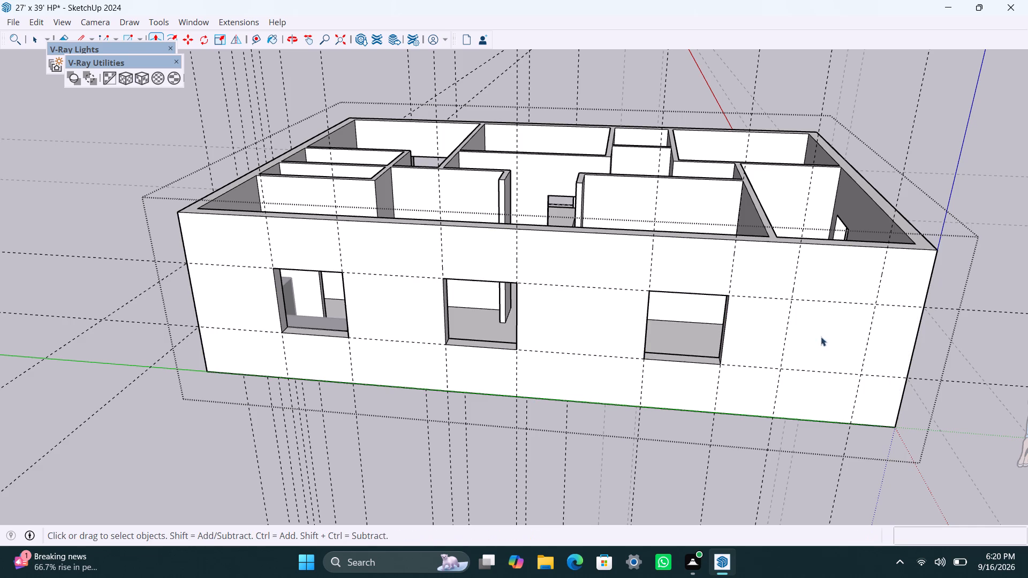
Draw a 4' x 4' rectangle between the side-wall guides nearest the origin and select its face for Push/Pull.
{"action": "key", "text": "r"}
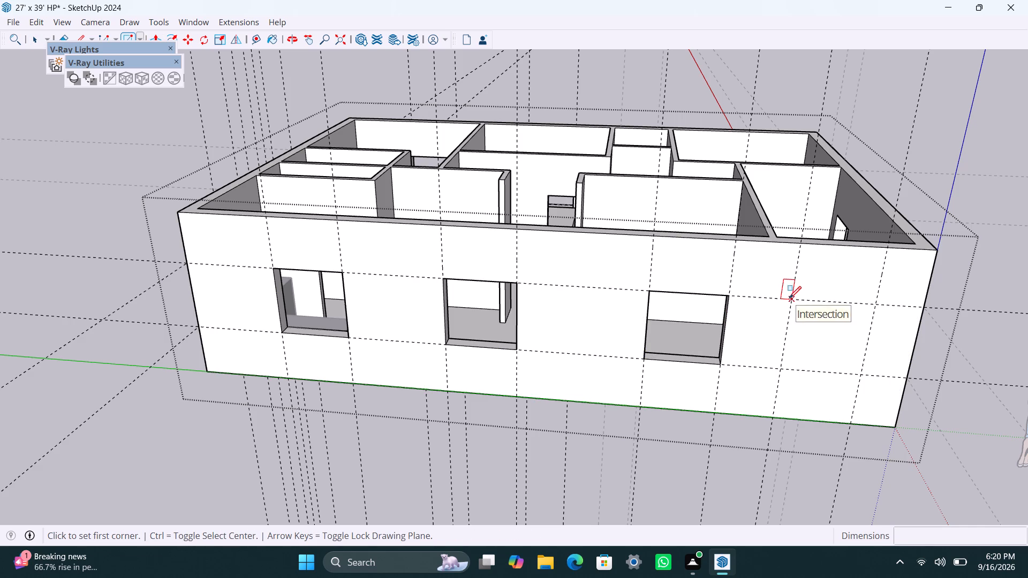
{"action": "left_click", "coordinate": [795, 302]}
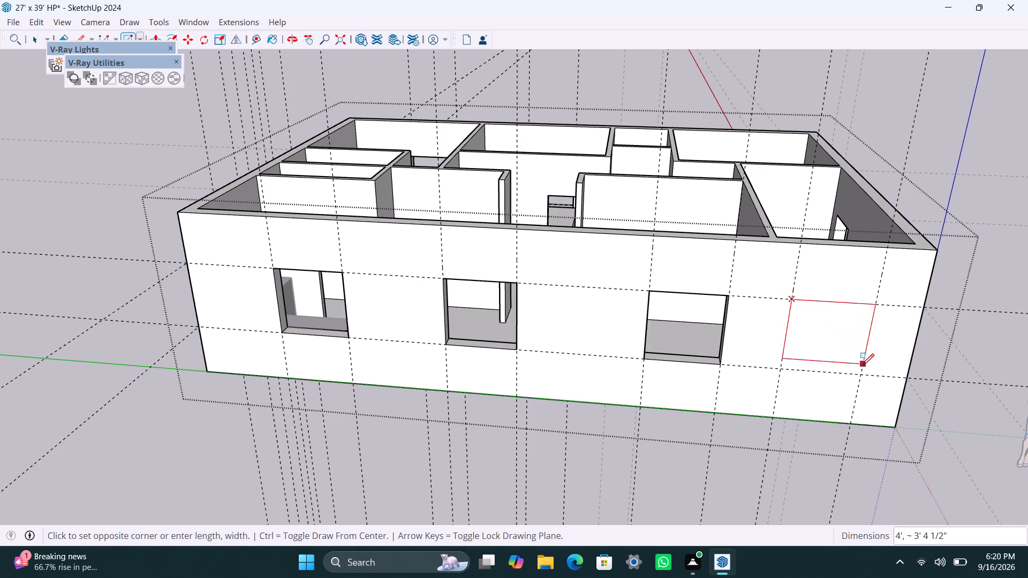
{"action": "left_click", "coordinate": [865, 377]}
{"action": "key", "text": "space"}
{"action": "left_click", "coordinate": [842, 351]}
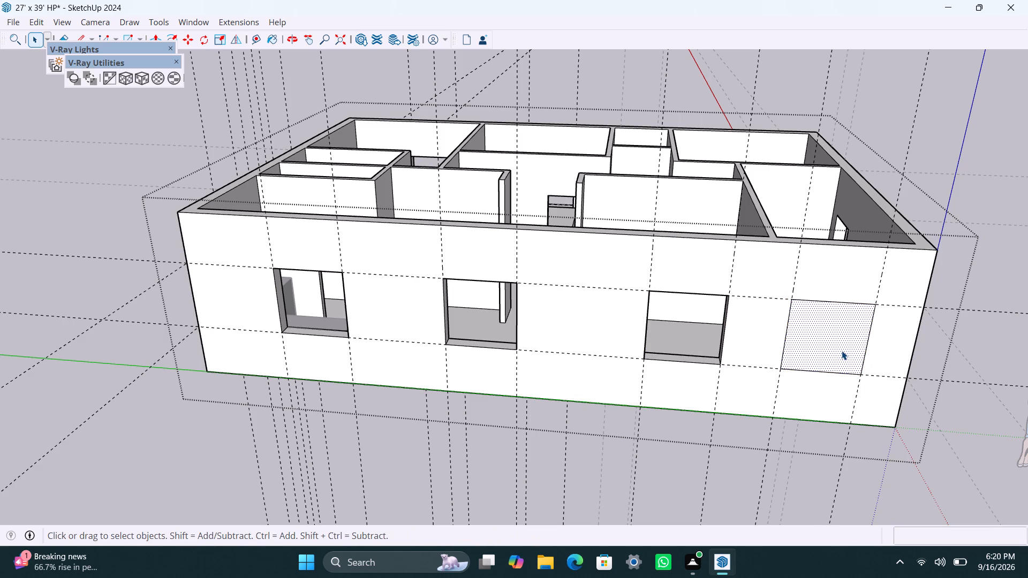
{"action": "key", "text": "p"}
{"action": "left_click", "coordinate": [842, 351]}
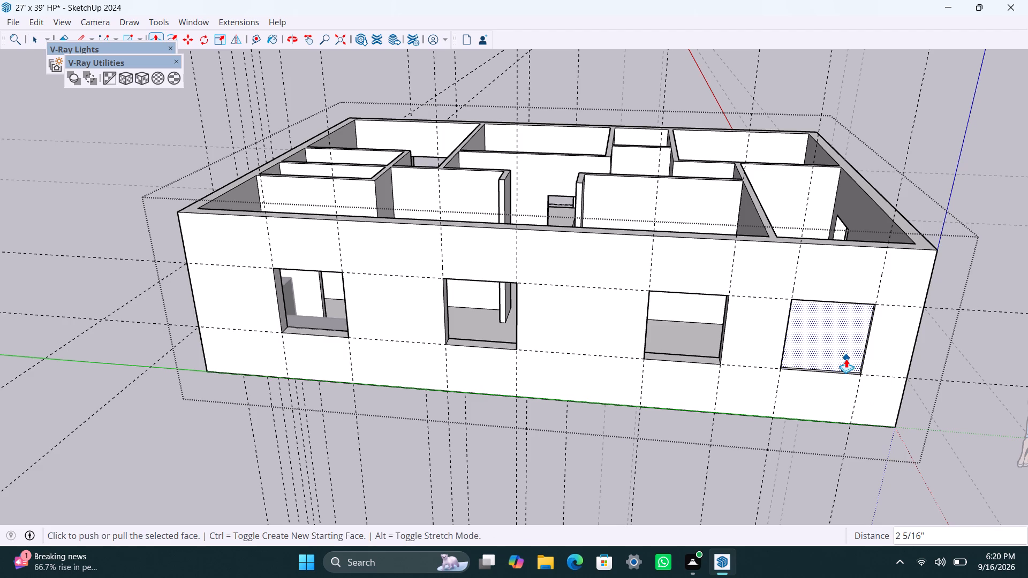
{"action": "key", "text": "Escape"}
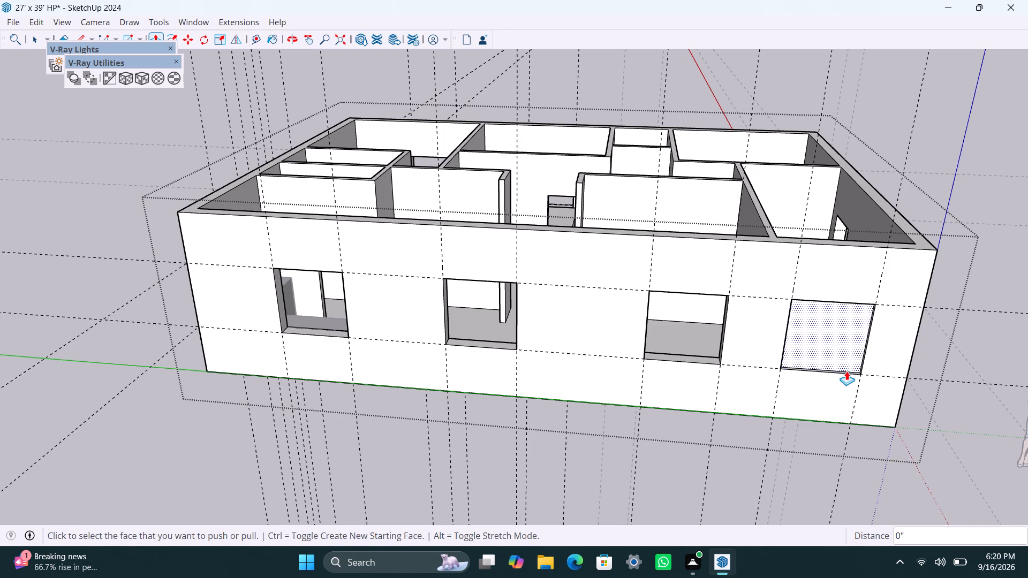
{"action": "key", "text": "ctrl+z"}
Push the rectangle nearest the origin through the side wall to cut the fourth window opening.
{"action": "left_click", "coordinate": [838, 346]}
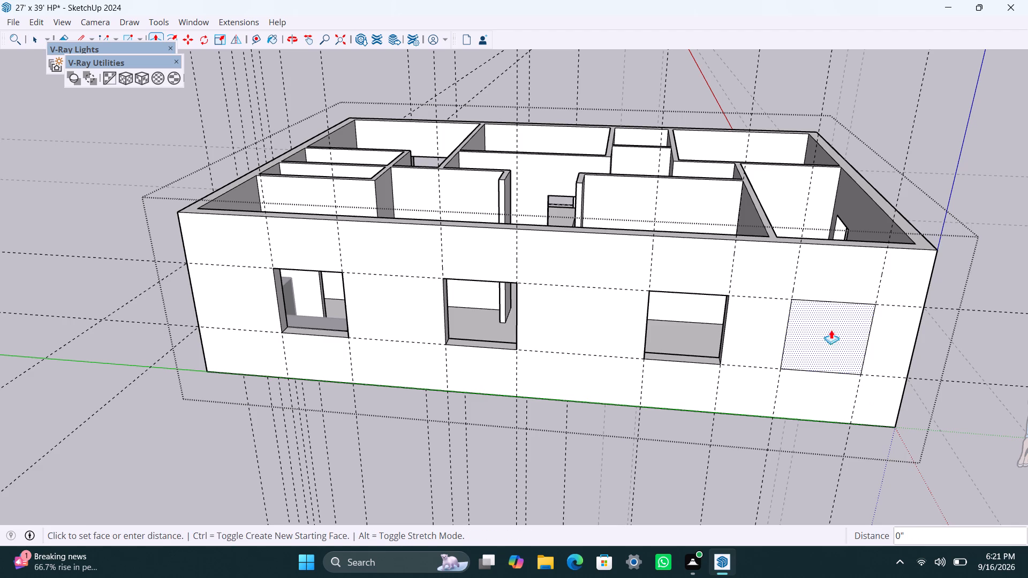
{"action": "left_click", "coordinate": [808, 318]}
{"action": "key", "text": "space"}
Delete all guides inside the walls group, leave the group, and delete the remaining guides in the model.
{"action": "scroll", "coordinate": [832, 430], "scroll_direction": "down", "scroll_amount": 2}
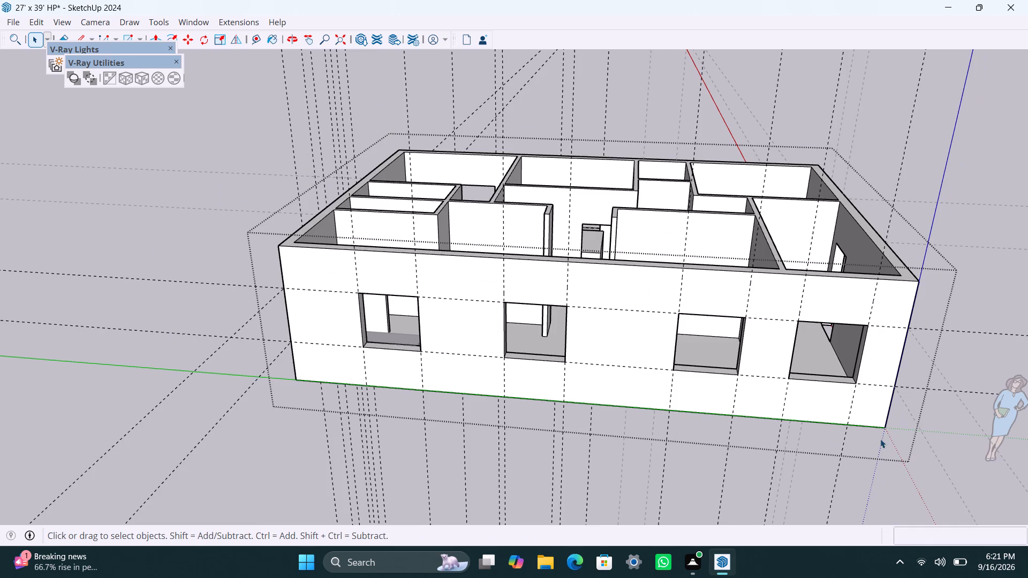
{"action": "scroll", "coordinate": [875, 444], "scroll_direction": "down", "scroll_amount": 3}
{"action": "middle_click_drag", "start_coordinate": [840, 426], "coordinate": [793, 390]}
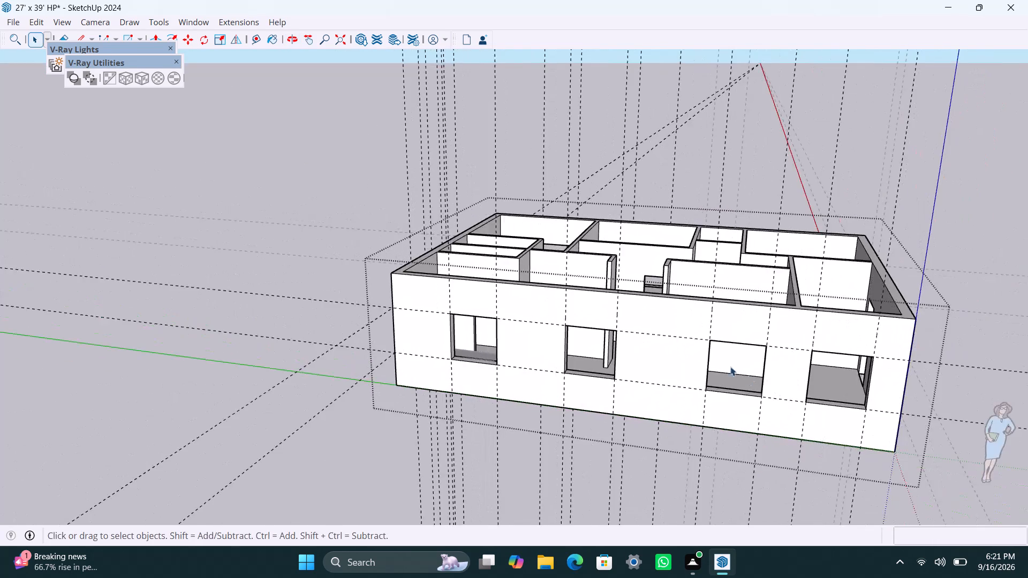
{"action": "scroll", "coordinate": [649, 350], "scroll_direction": "down", "scroll_amount": 4}
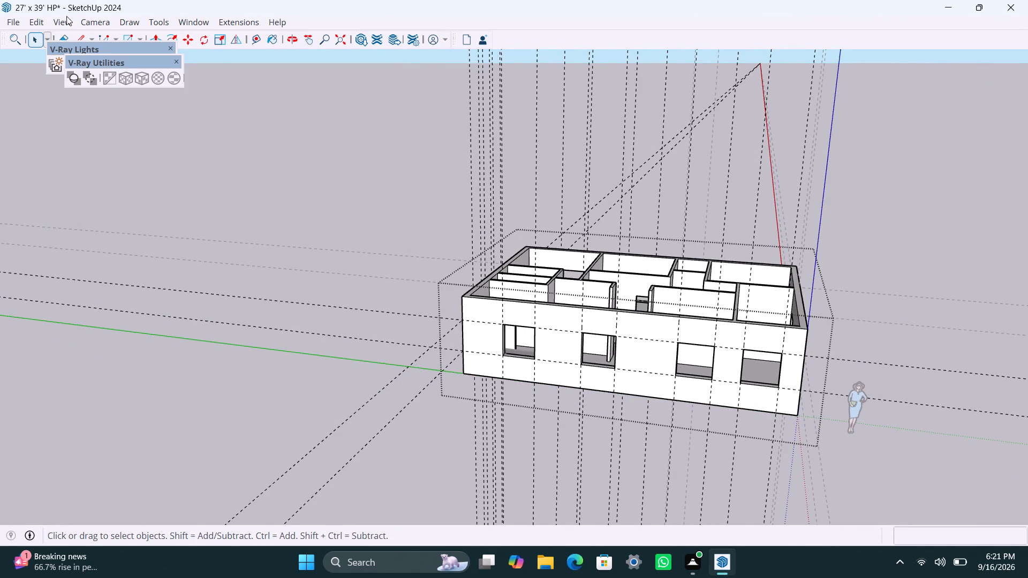
{"action": "left_click", "coordinate": [35, 19]}
{"action": "left_click", "coordinate": [127, 151]}
{"action": "scroll", "coordinate": [619, 354], "scroll_direction": "down", "scroll_amount": 3}
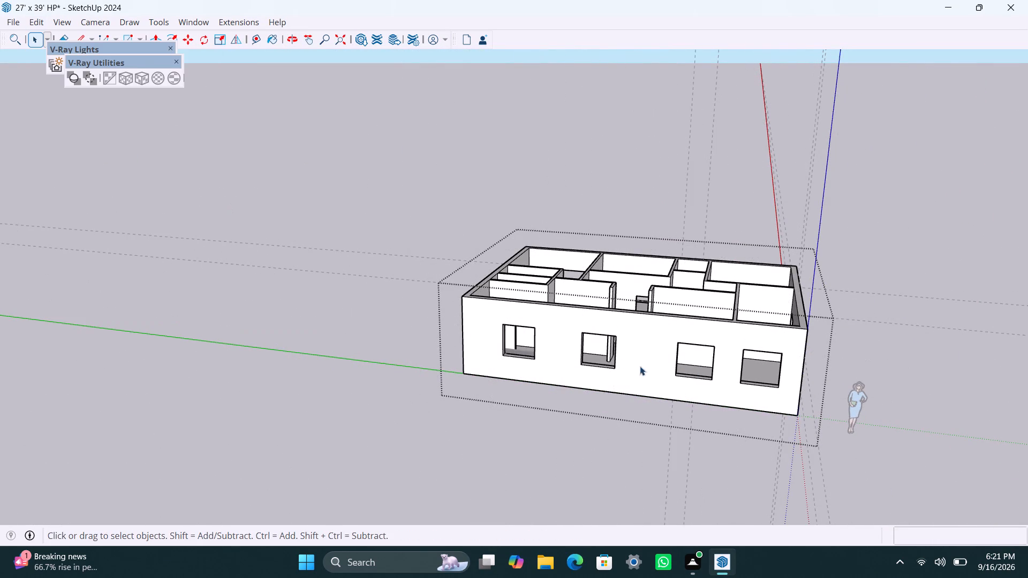
{"action": "left_click", "coordinate": [922, 323]}
{"action": "middle_click_drag", "start_coordinate": [828, 369], "coordinate": [371, 364]}
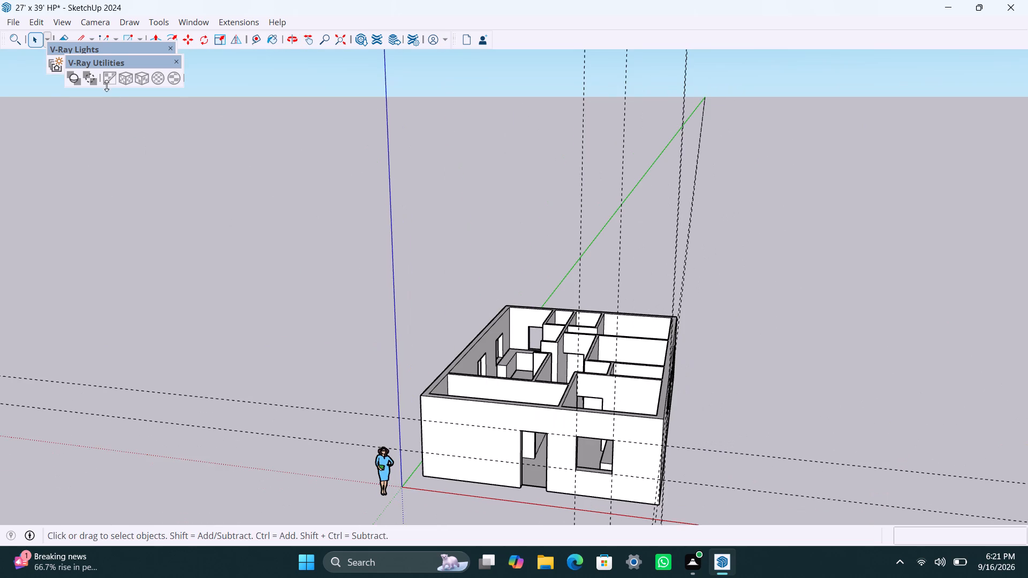
{"action": "left_click", "coordinate": [37, 21]}
{"action": "left_click", "coordinate": [131, 153]}
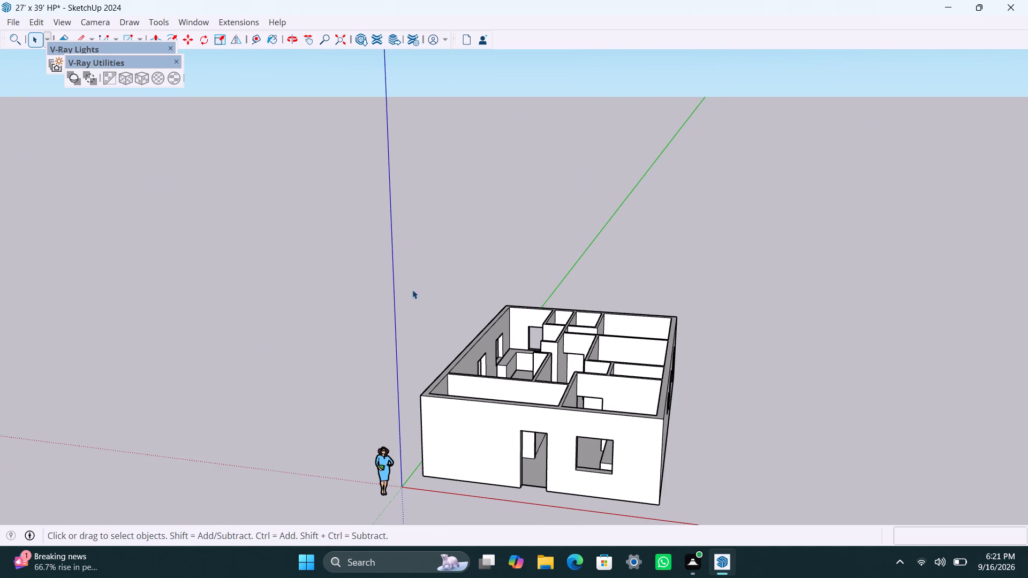
Save the house model.
{"action": "scroll", "coordinate": [450, 313], "scroll_direction": "down", "scroll_amount": 4}
{"action": "middle_click_drag", "start_coordinate": [635, 380], "coordinate": [702, 372], "text": "shift"}
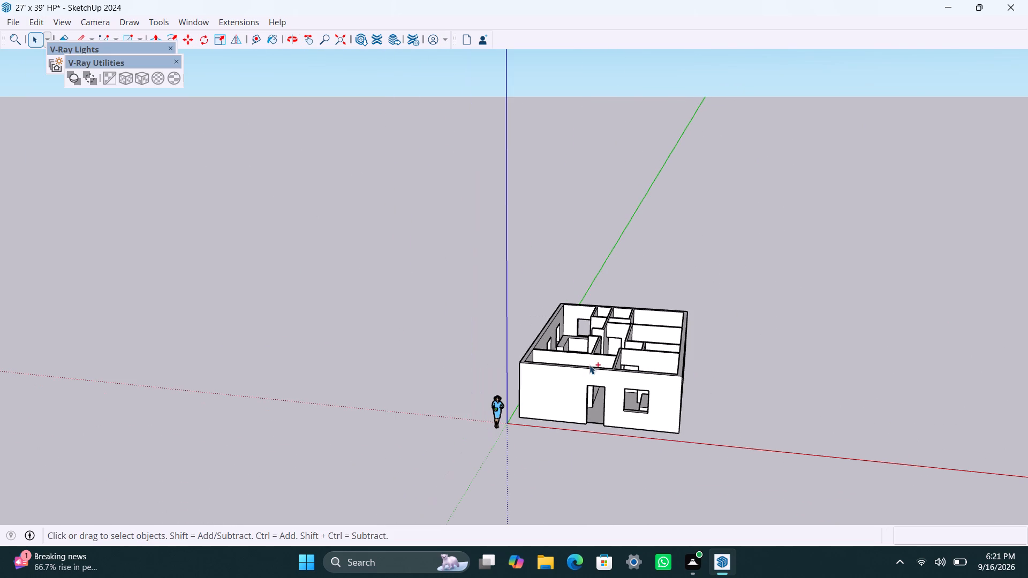
{"action": "key", "text": "ctrl+s"}
Examine the house model from several angles, checking the room interiors, counter area, and door and window openings.
{"action": "scroll", "coordinate": [617, 414], "scroll_direction": "up", "scroll_amount": 6}
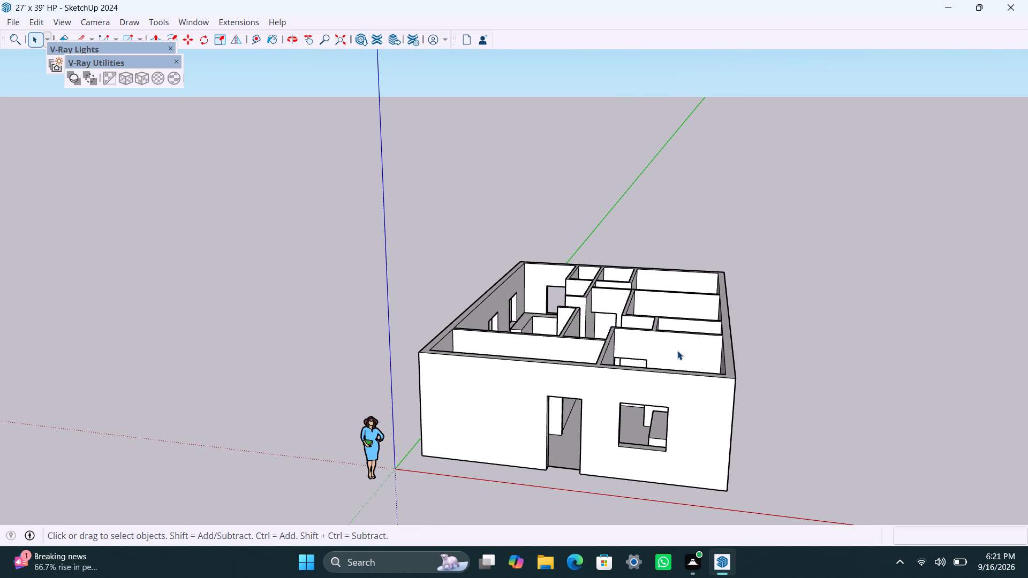
{"action": "scroll", "coordinate": [707, 372], "scroll_direction": "up", "scroll_amount": 1}
{"action": "middle_click_drag", "start_coordinate": [706, 380], "coordinate": [773, 349], "text": "shift"}
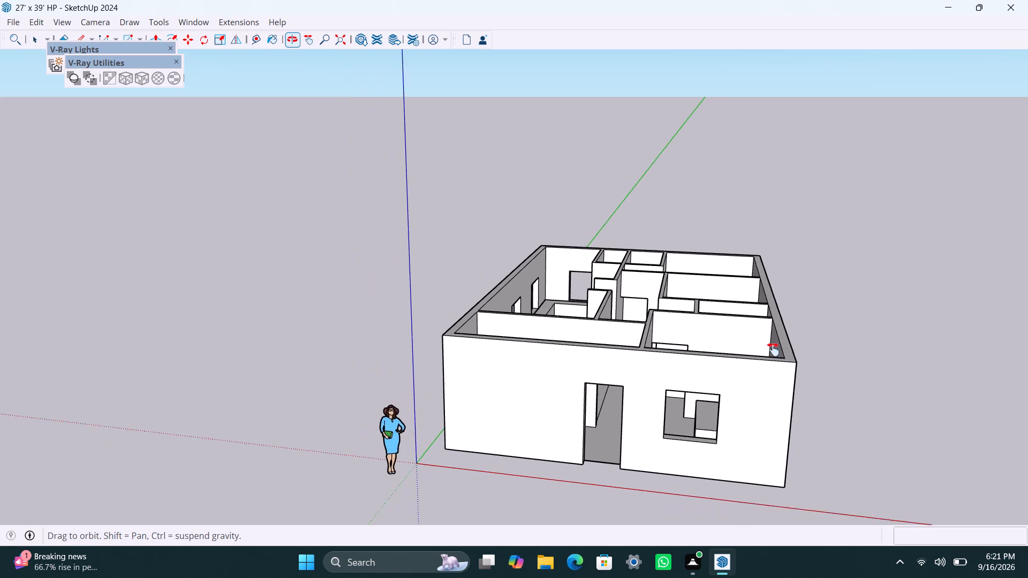
{"action": "middle_click_drag", "start_coordinate": [773, 349], "coordinate": [757, 314], "text": "shift"}
{"action": "scroll", "coordinate": [650, 325], "scroll_direction": "up", "scroll_amount": 2}
{"action": "middle_click_drag", "start_coordinate": [683, 377], "coordinate": [725, 491]}
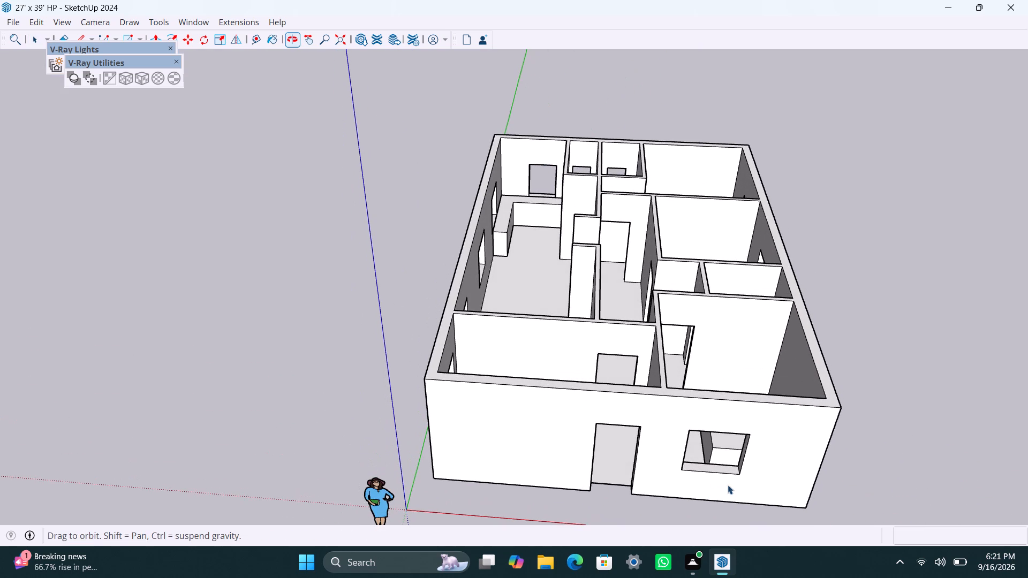
{"action": "scroll", "coordinate": [588, 330], "scroll_direction": "up", "scroll_amount": 1}
{"action": "scroll", "coordinate": [542, 216], "scroll_direction": "up", "scroll_amount": 9}
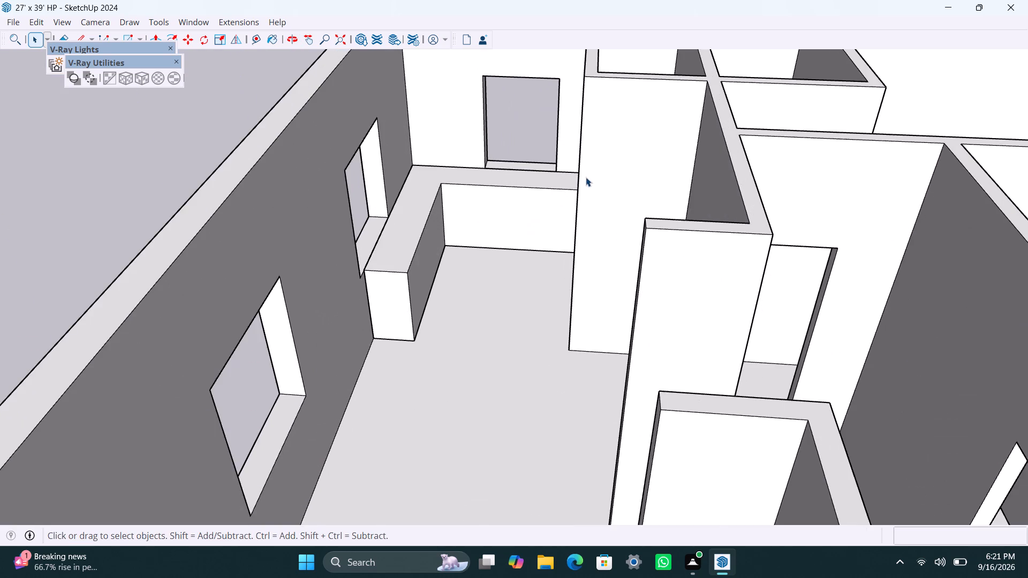
{"action": "scroll", "coordinate": [585, 185], "scroll_direction": "down", "scroll_amount": 12}
{"action": "scroll", "coordinate": [812, 417], "scroll_direction": "down", "scroll_amount": 3}
{"action": "middle_click_drag", "start_coordinate": [738, 436], "coordinate": [696, 386]}
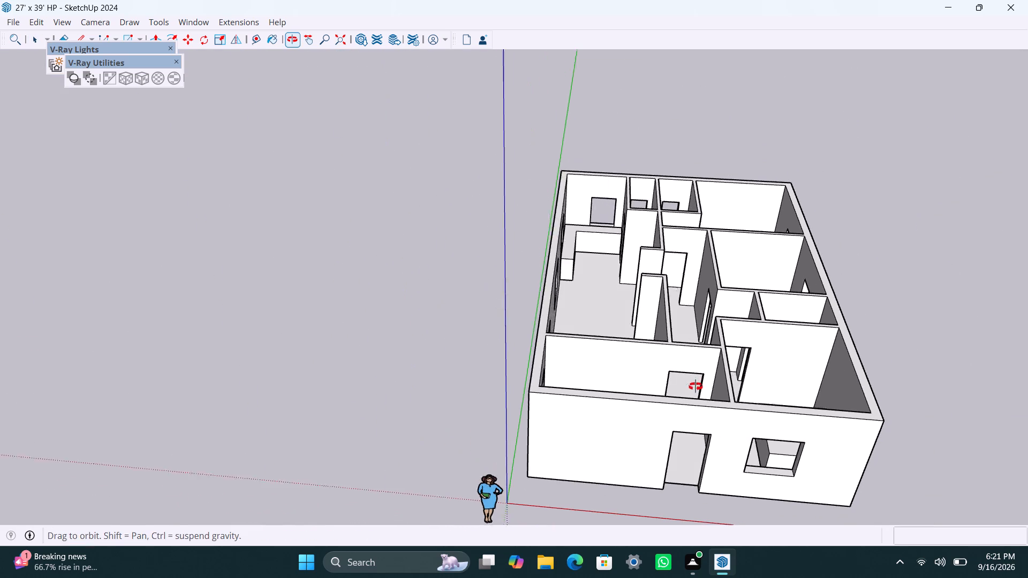
{"action": "middle_click_drag", "start_coordinate": [696, 386], "coordinate": [707, 384]}
{"action": "scroll", "coordinate": [756, 438], "scroll_direction": "down", "scroll_amount": 3}
{"action": "middle_click_drag", "start_coordinate": [696, 431], "coordinate": [632, 330], "text": "shift"}
Open the walls group and draw a rectangle corner to corner across the front wall's window opening.
{"action": "scroll", "coordinate": [673, 366], "scroll_direction": "up", "scroll_amount": 6}
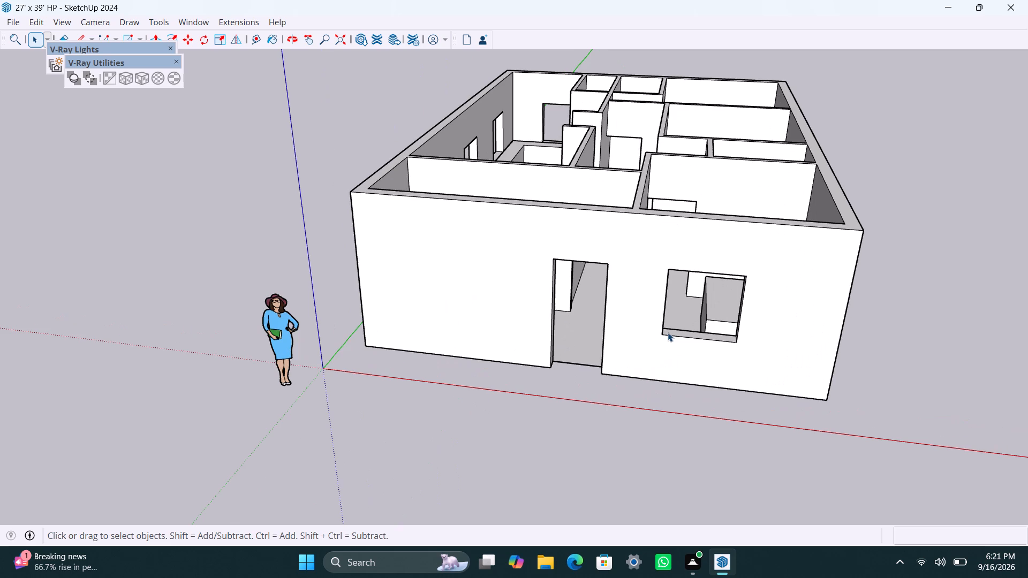
{"action": "scroll", "coordinate": [668, 269], "scroll_direction": "up", "scroll_amount": 2}
{"action": "middle_click_drag", "start_coordinate": [689, 321], "coordinate": [736, 335]}
{"action": "scroll", "coordinate": [727, 290], "scroll_direction": "up", "scroll_amount": 4}
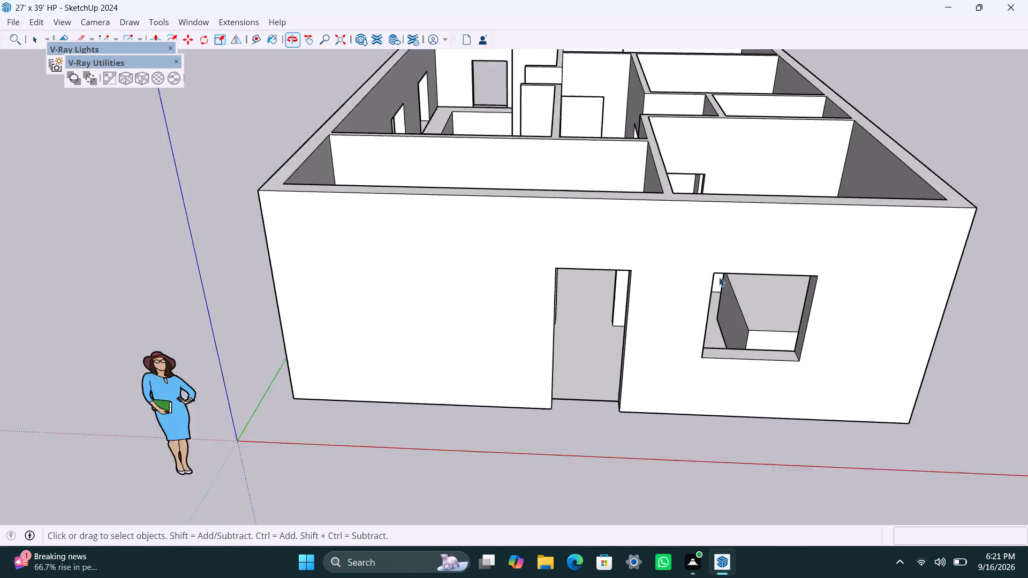
{"action": "middle_click_drag", "start_coordinate": [716, 272], "coordinate": [682, 280], "text": "shift"}
{"action": "scroll", "coordinate": [699, 277], "scroll_direction": "up", "scroll_amount": 2}
{"action": "scroll", "coordinate": [639, 300], "scroll_direction": "down", "scroll_amount": 4}
{"action": "double_click", "coordinate": [603, 306]}
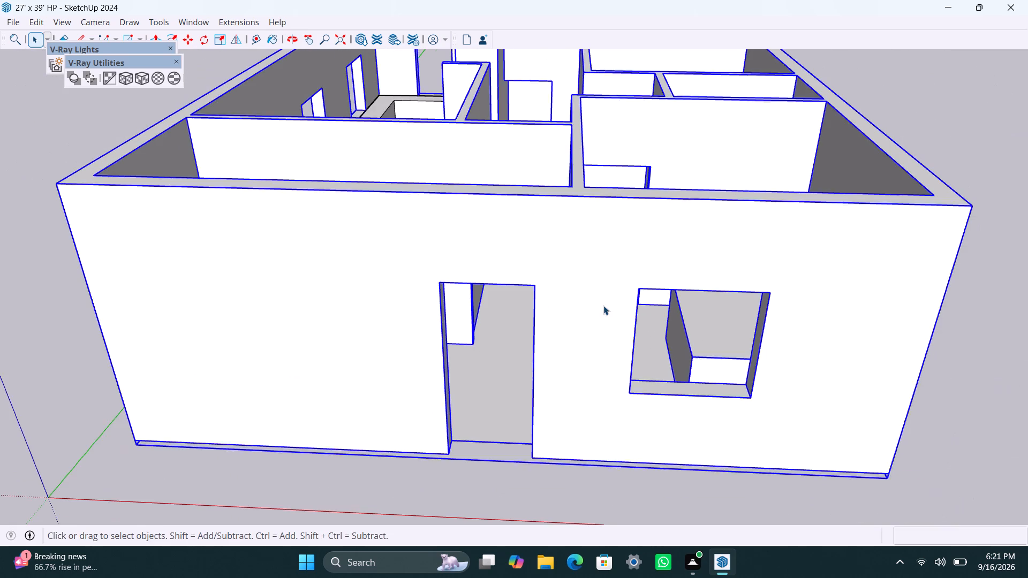
{"action": "left_click", "coordinate": [617, 307]}
{"action": "scroll", "coordinate": [634, 313], "scroll_direction": "up", "scroll_amount": 3}
{"action": "left_click", "coordinate": [626, 318]}
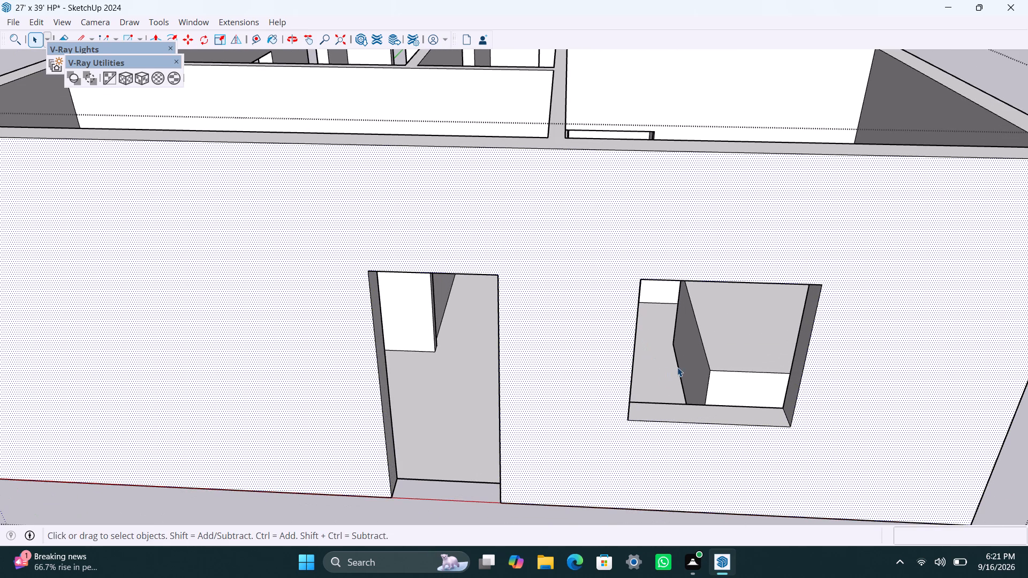
{"action": "key", "text": "r"}
{"action": "left_click", "coordinate": [638, 282]}
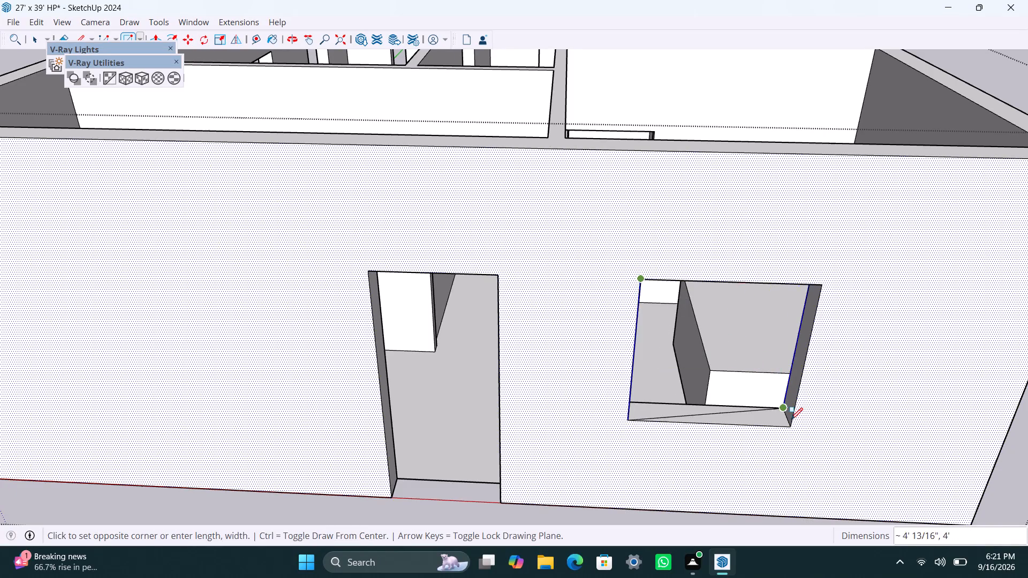
{"action": "left_click", "coordinate": [792, 425]}
Make the window rectangle's face and its edges into a separate group.
{"action": "key", "text": "space"}
{"action": "double_click", "coordinate": [732, 378]}
{"action": "right_click", "coordinate": [732, 378]}
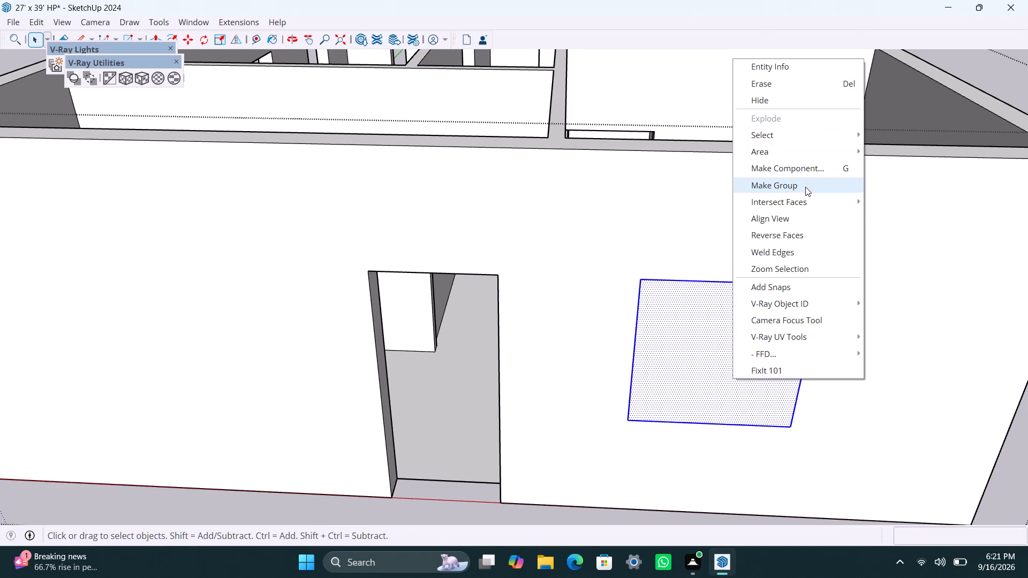
{"action": "left_click", "coordinate": [805, 187]}
Inside the window group, offset the face's outline 2" inward to form the frame border, and select the inner face.
{"action": "left_click", "coordinate": [664, 325]}
{"action": "triple_click", "coordinate": [660, 323]}
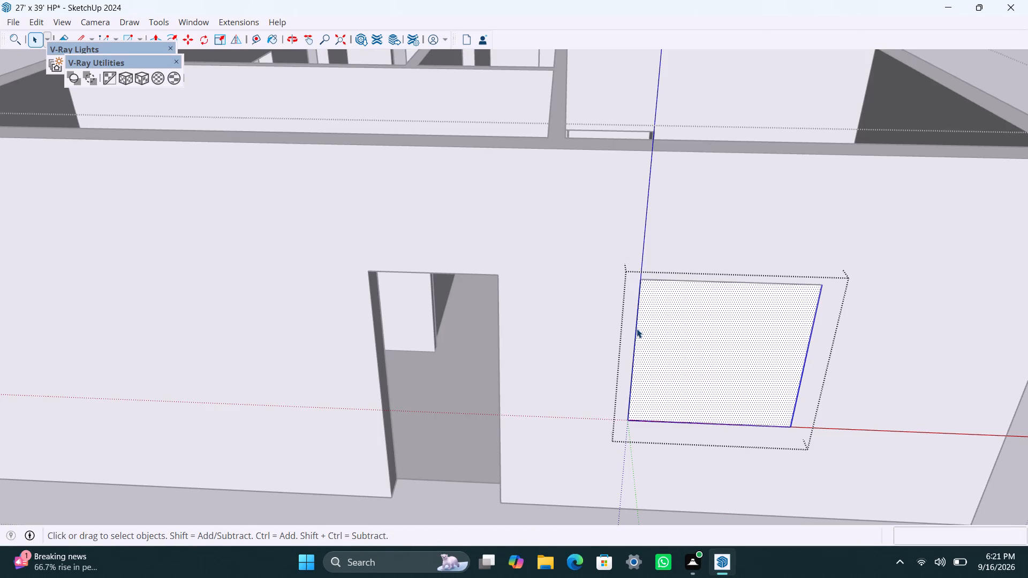
{"action": "key", "text": "f"}
{"action": "left_click", "coordinate": [662, 325]}
{"action": "type", "text": "2\""}
{"action": "key", "text": "Return"}
{"action": "key", "text": "space"}
{"action": "left_click", "coordinate": [718, 359]}
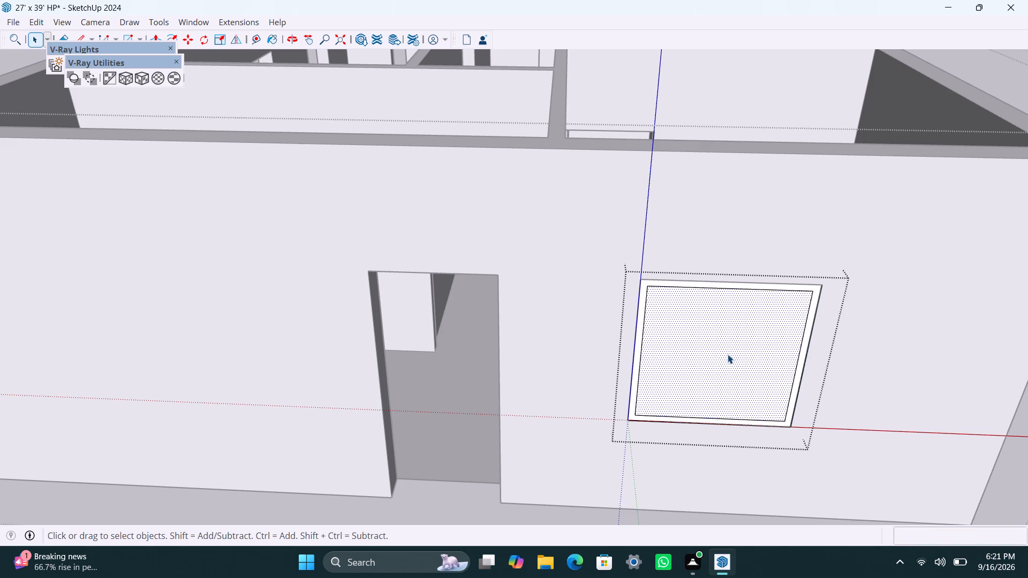
Delete the inner face of the window group so only the frame border is left.
{"action": "key", "text": "Delete"}
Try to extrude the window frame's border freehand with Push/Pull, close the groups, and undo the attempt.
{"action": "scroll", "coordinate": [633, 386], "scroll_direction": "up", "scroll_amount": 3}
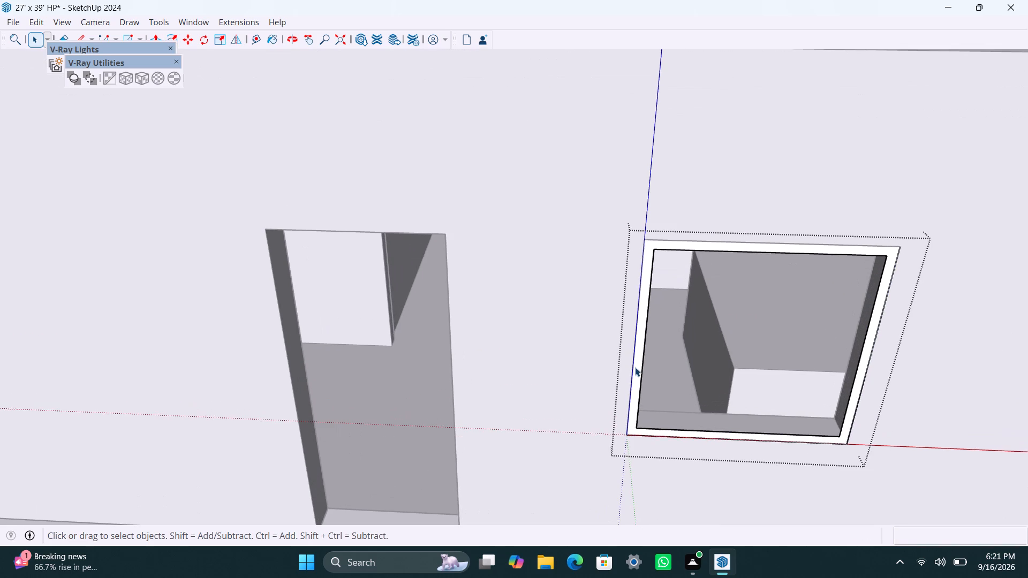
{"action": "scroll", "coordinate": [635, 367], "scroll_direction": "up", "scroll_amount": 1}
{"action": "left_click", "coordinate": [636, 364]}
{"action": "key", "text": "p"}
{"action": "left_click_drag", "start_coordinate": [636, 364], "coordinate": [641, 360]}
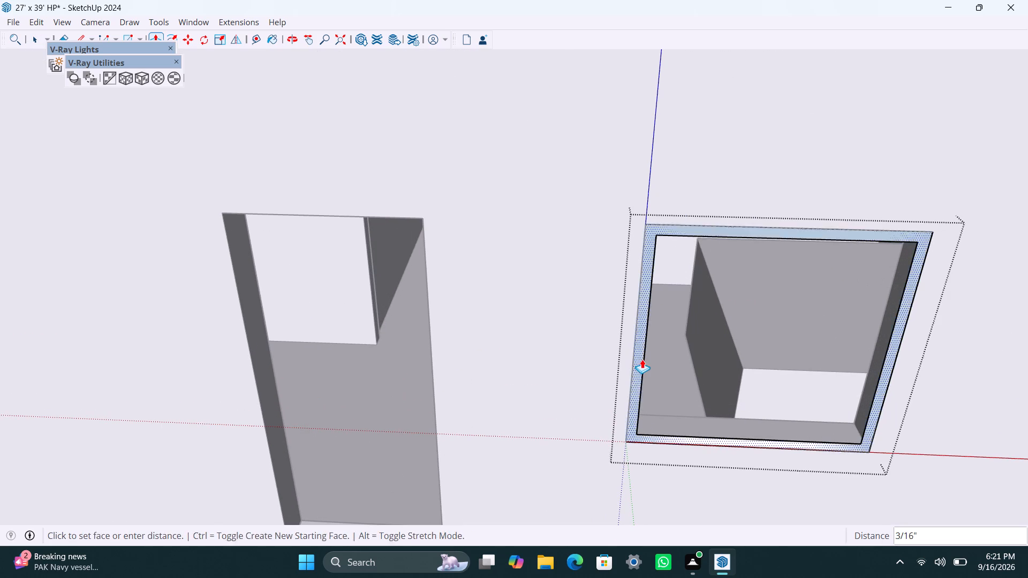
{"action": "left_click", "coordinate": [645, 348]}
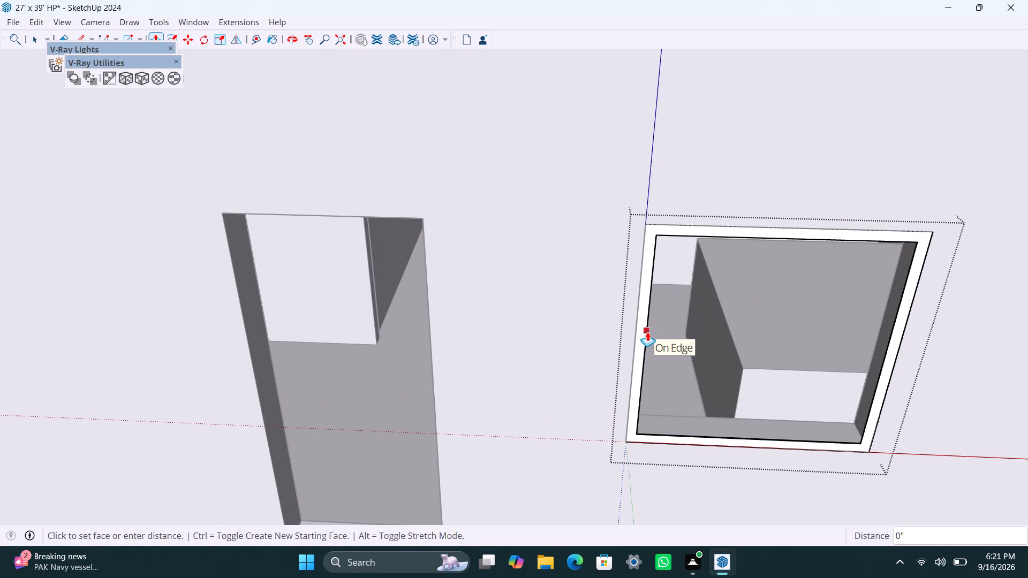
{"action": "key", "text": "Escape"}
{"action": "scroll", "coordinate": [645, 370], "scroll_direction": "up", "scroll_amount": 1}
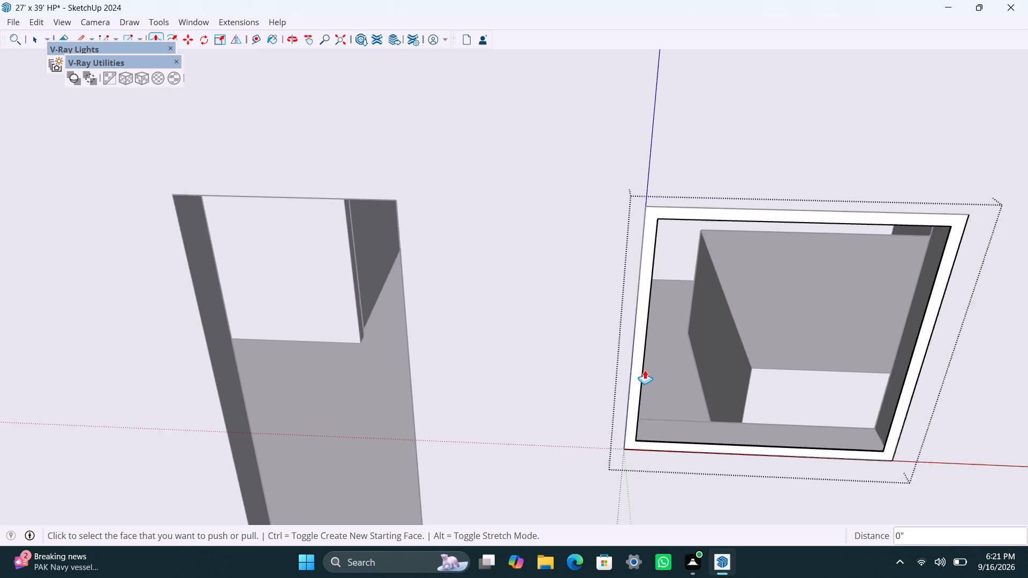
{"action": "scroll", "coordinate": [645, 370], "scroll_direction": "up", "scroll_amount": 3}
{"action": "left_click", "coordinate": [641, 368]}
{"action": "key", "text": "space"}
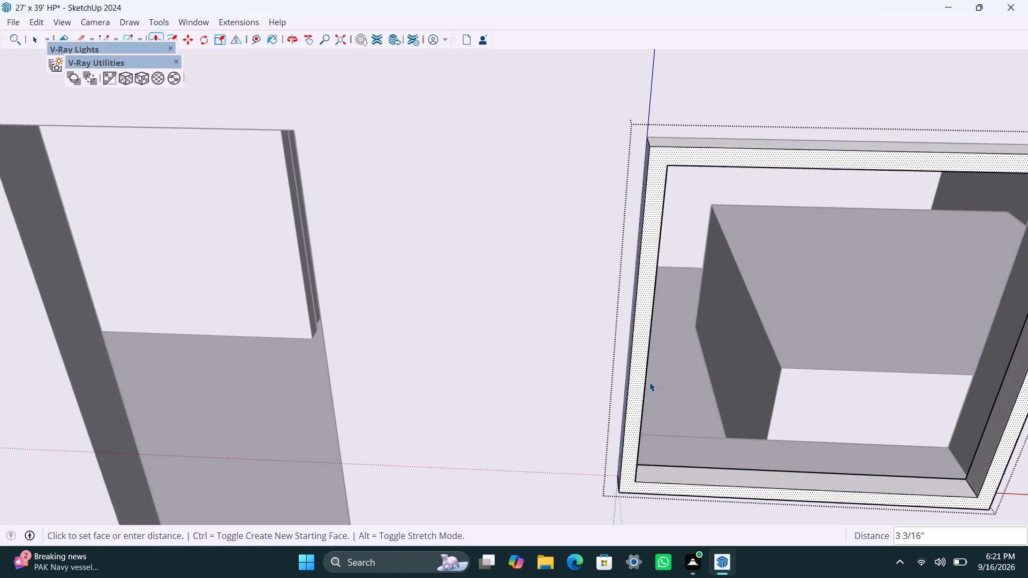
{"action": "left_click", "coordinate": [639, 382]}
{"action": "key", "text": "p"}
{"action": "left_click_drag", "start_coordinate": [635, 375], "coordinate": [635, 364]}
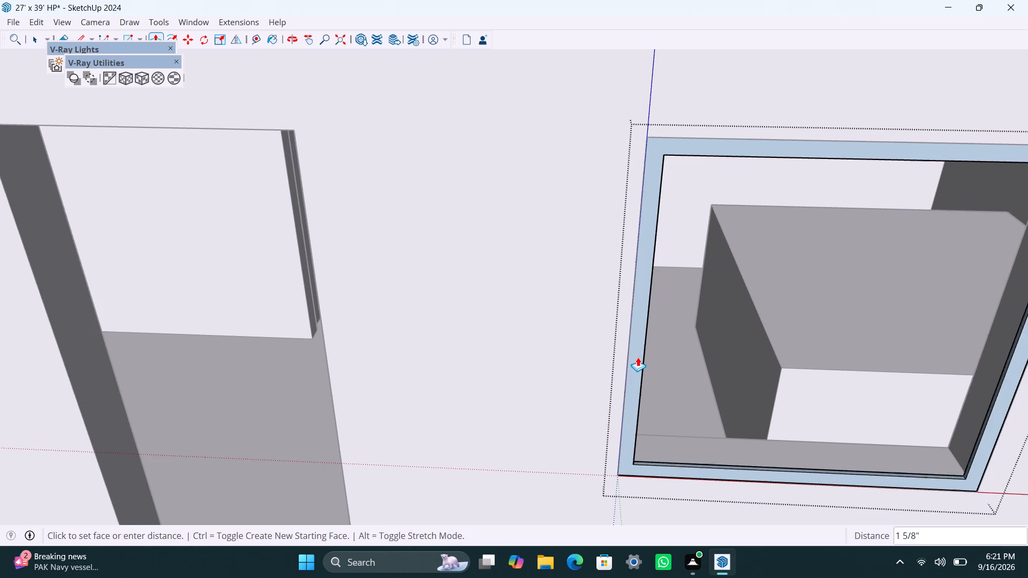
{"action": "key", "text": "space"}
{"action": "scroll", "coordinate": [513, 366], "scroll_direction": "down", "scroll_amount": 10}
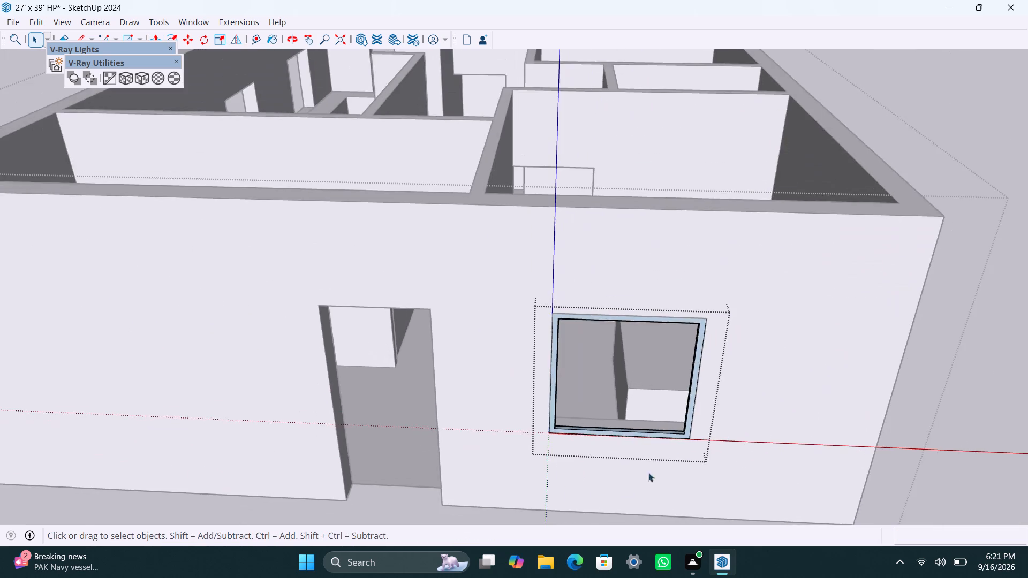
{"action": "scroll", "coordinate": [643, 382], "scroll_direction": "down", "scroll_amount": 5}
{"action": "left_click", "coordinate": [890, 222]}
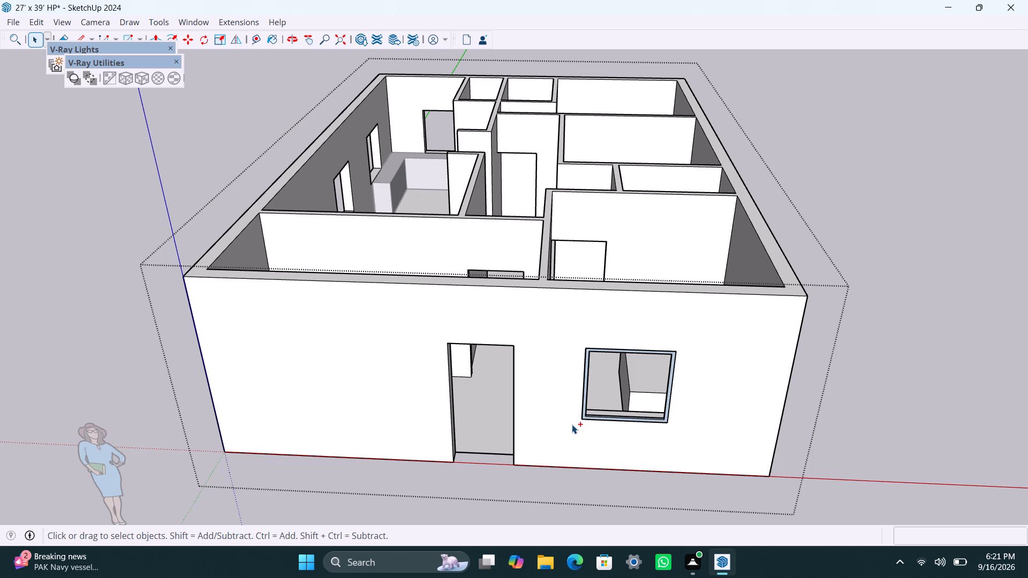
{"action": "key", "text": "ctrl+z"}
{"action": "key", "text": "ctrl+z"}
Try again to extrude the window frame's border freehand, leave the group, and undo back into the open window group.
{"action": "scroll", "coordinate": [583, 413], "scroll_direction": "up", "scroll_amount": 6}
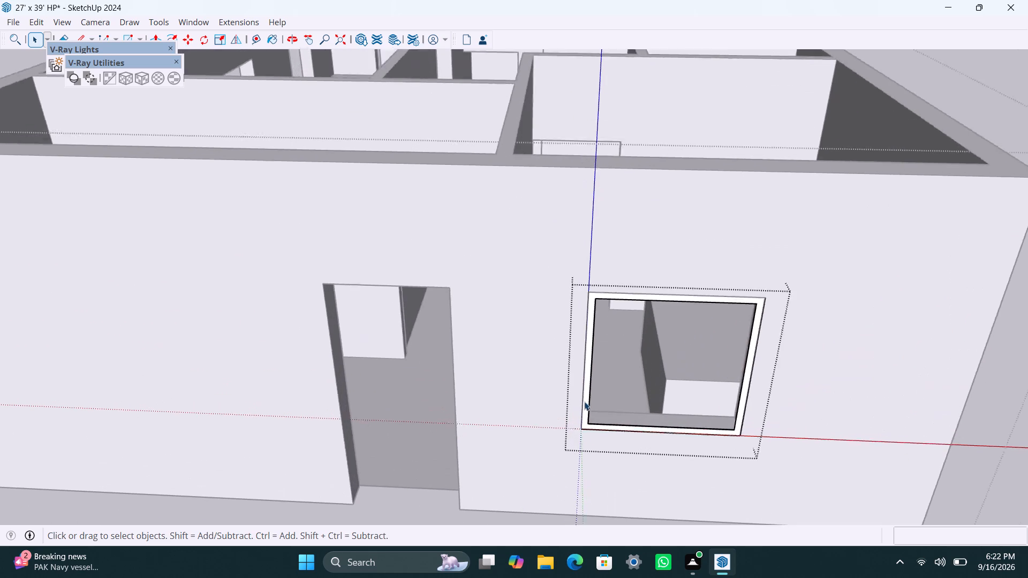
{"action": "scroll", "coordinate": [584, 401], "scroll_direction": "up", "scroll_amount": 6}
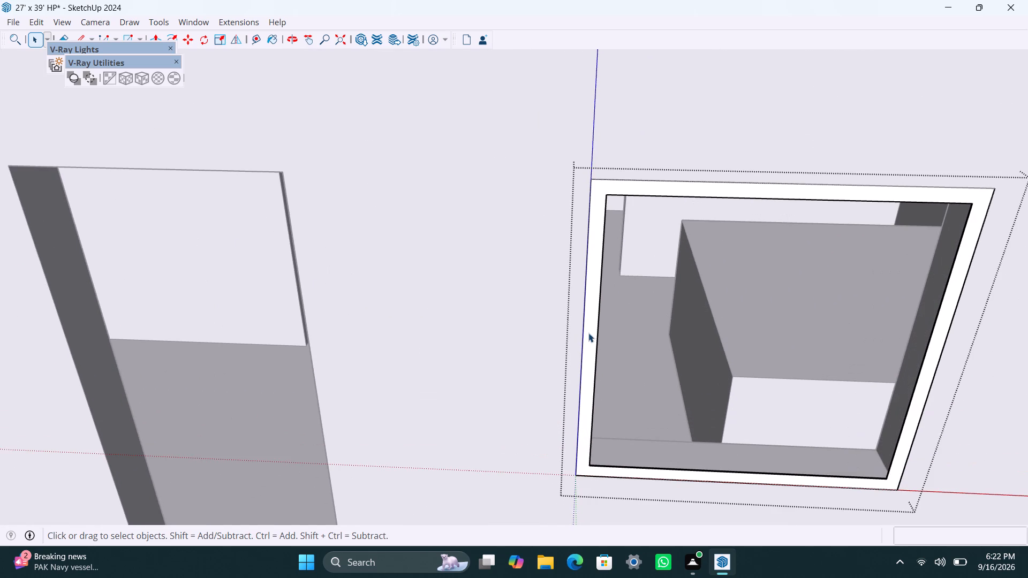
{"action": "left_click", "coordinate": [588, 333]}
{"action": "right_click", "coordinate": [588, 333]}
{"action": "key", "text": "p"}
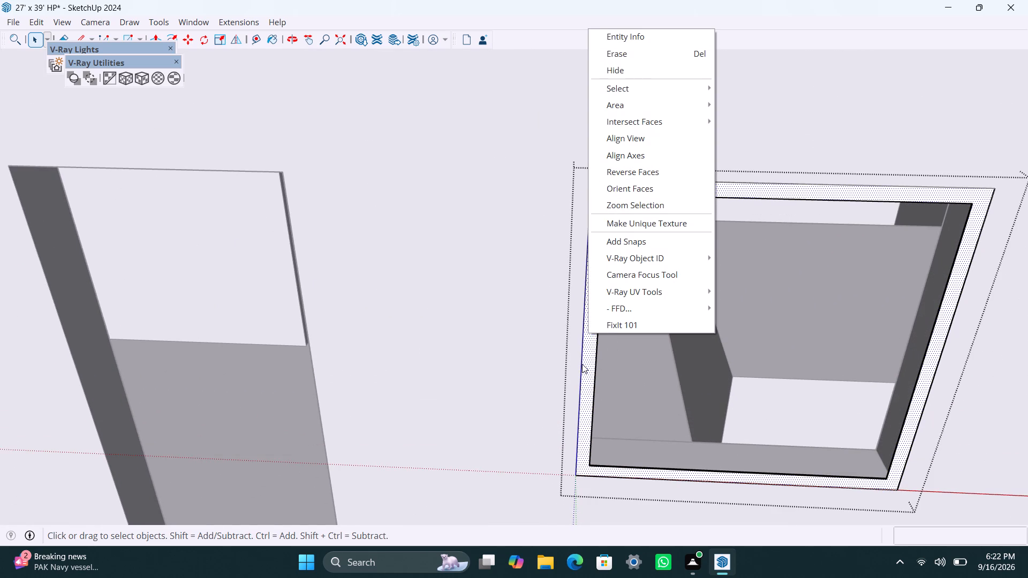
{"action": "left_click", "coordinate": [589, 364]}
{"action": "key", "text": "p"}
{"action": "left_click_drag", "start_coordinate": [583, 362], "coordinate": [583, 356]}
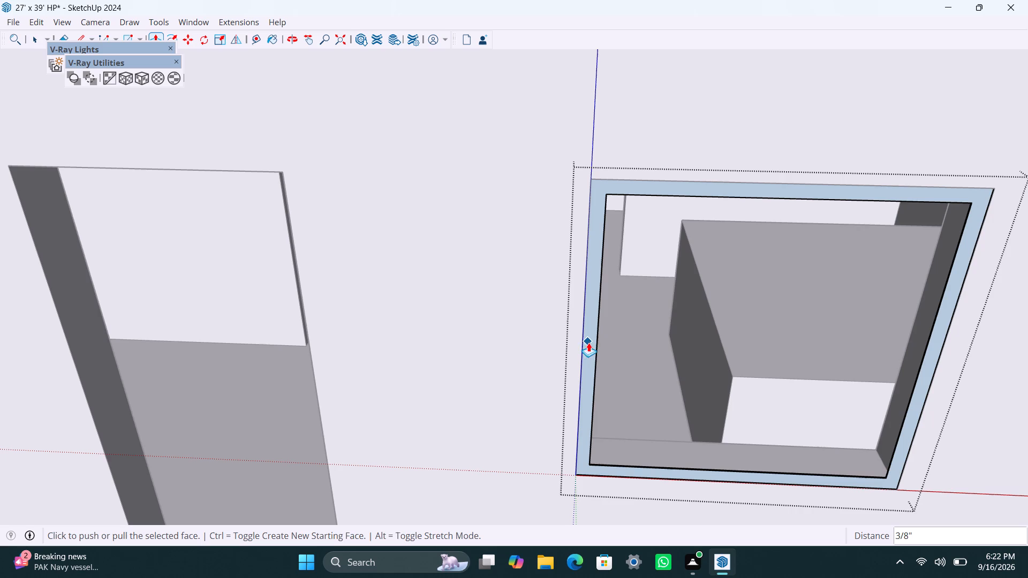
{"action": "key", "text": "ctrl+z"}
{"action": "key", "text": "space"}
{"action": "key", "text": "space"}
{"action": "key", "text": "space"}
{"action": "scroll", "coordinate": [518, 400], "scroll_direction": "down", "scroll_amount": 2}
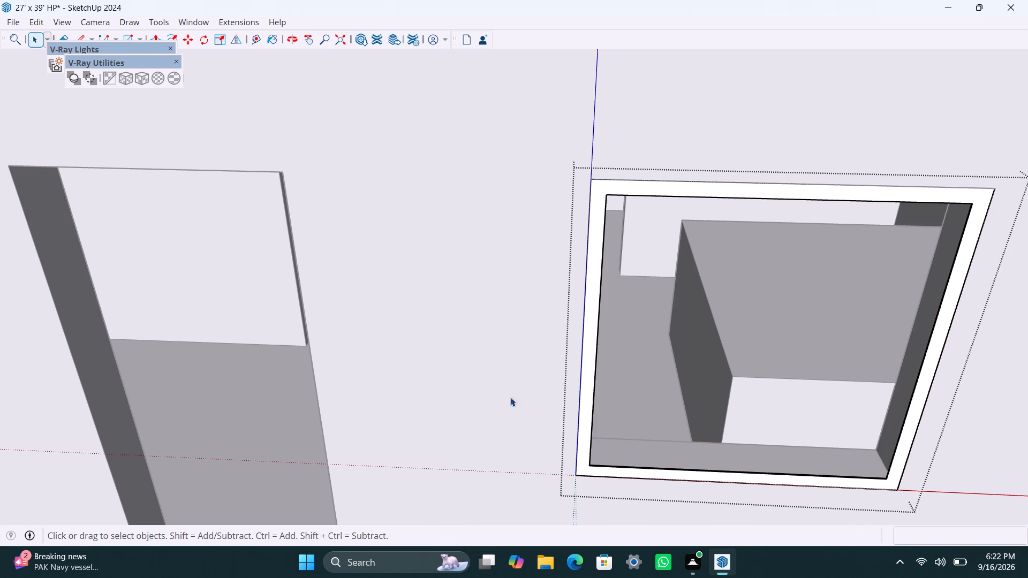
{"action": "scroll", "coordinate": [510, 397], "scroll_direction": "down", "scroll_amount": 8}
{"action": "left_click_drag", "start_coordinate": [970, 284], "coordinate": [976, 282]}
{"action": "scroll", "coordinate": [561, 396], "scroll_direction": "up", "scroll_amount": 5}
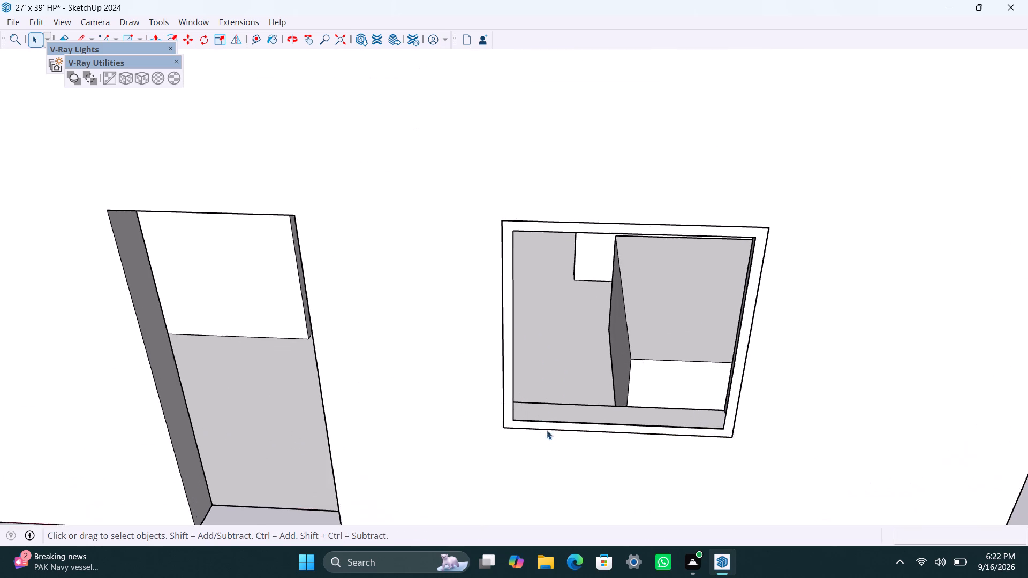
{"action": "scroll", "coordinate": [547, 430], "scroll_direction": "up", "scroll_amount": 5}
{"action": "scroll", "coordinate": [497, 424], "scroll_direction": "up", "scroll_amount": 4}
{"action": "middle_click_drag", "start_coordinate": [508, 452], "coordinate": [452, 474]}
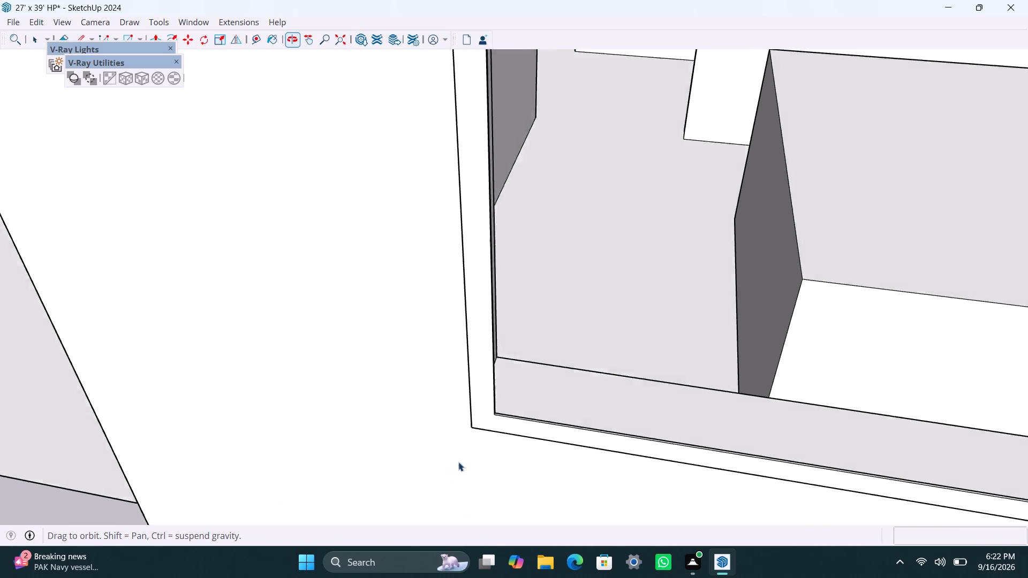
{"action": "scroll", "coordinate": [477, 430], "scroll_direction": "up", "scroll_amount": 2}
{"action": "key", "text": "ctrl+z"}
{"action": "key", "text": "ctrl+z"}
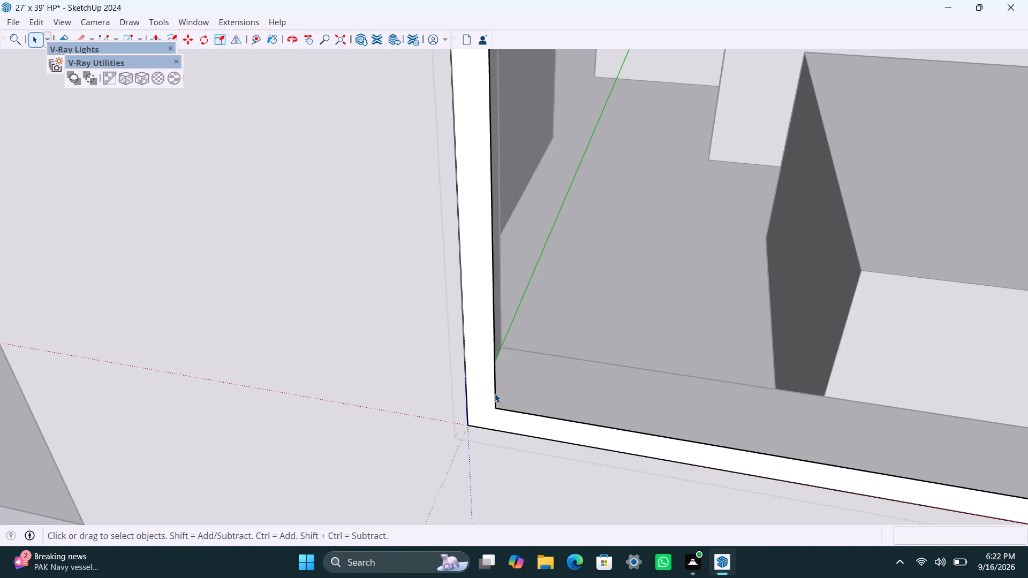
Extrude the window frame's border 1.5" into the opening, and its front face another 1.5" outward from the wall.
{"action": "left_click", "coordinate": [484, 378]}
{"action": "key", "text": "p"}
{"action": "left_click_drag", "start_coordinate": [484, 378], "coordinate": [489, 372]}
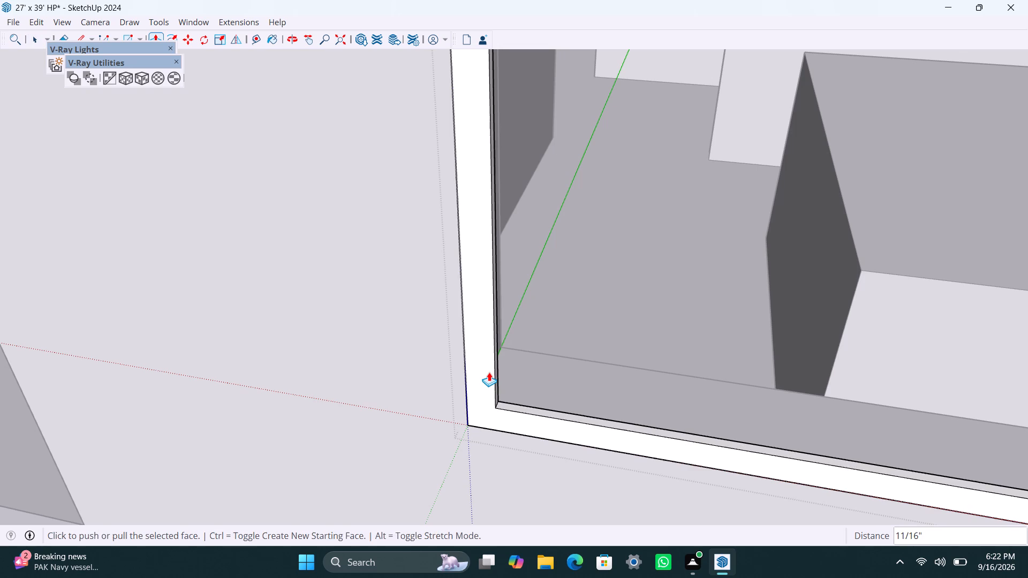
{"action": "type", "text": "1.5\""}
{"action": "key", "text": "Return"}
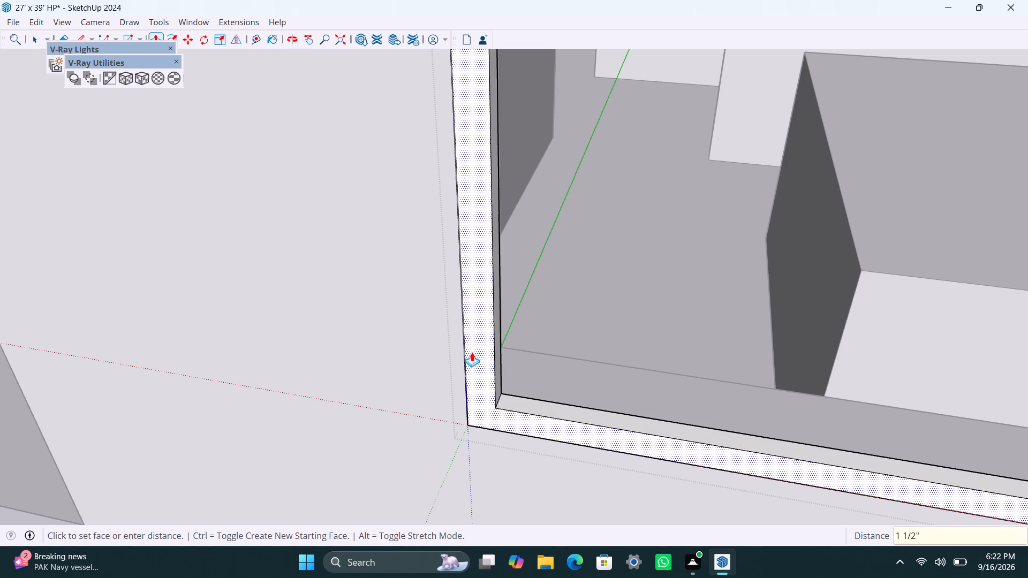
{"action": "left_click", "coordinate": [472, 351]}
{"action": "type", "text": "1.5\""}
{"action": "key", "text": "Return"}
{"action": "key", "text": "space"}
Draw a 1' 10" x 3' 8" rectangle over the left half of the frame's opening and delete the face filling the right half.
{"action": "scroll", "coordinate": [527, 423], "scroll_direction": "down", "scroll_amount": 11}
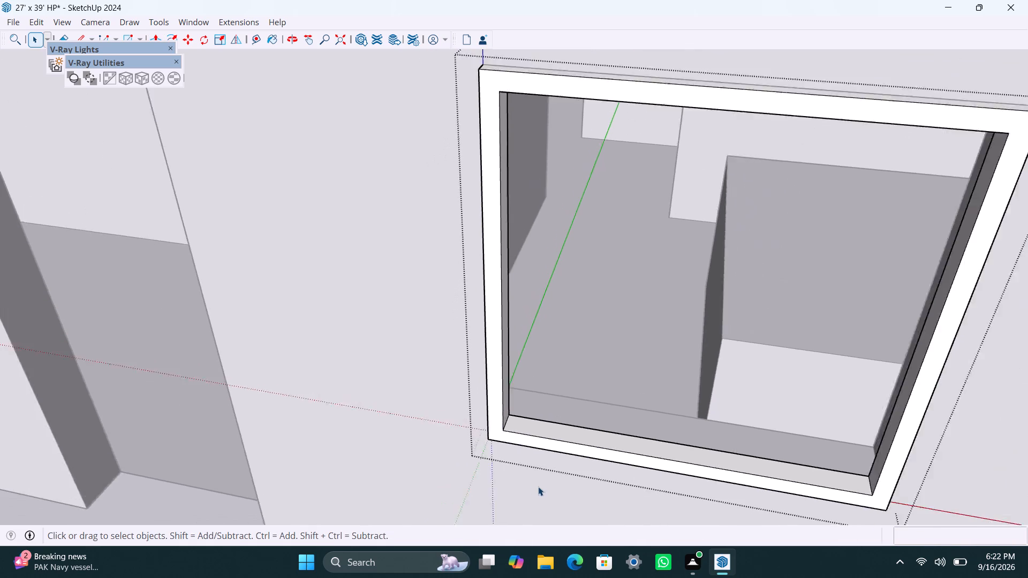
{"action": "scroll", "coordinate": [538, 486], "scroll_direction": "down", "scroll_amount": 6}
{"action": "middle_click_drag", "start_coordinate": [682, 413], "coordinate": [747, 347]}
{"action": "scroll", "coordinate": [603, 322], "scroll_direction": "up", "scroll_amount": 1}
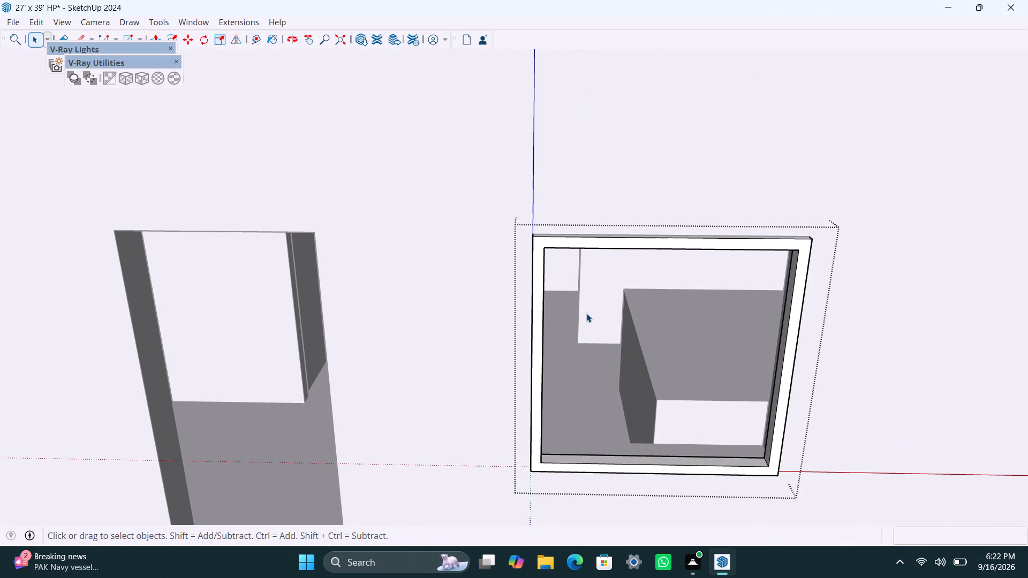
{"action": "key", "text": "r"}
{"action": "scroll", "coordinate": [547, 271], "scroll_direction": "up", "scroll_amount": 1}
{"action": "left_click_drag", "start_coordinate": [544, 241], "coordinate": [546, 246]}
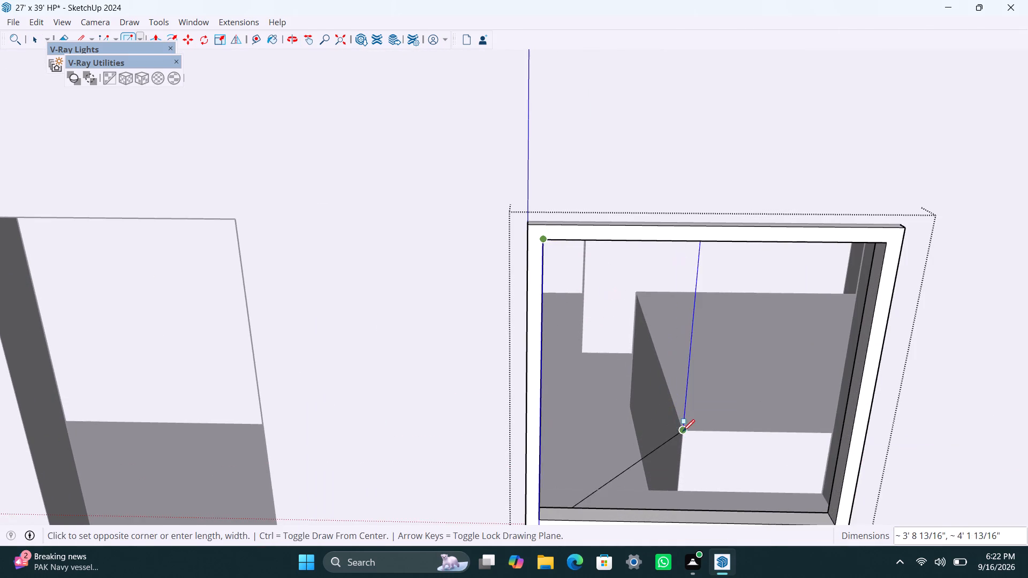
{"action": "scroll", "coordinate": [683, 436], "scroll_direction": "down", "scroll_amount": 2}
{"action": "middle_click_drag", "start_coordinate": [662, 351], "coordinate": [663, 311], "text": "shift"}
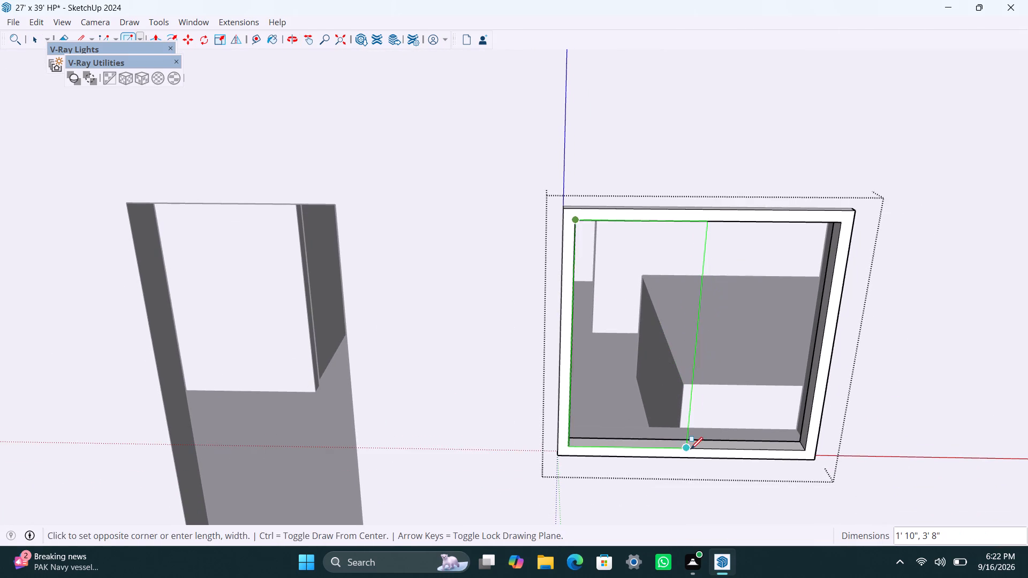
{"action": "left_click", "coordinate": [691, 449]}
{"action": "key", "text": "space"}
{"action": "left_click", "coordinate": [731, 409]}
{"action": "key", "text": "Delete"}
Make the left half's pane face and its edges into a separate group inside the window group.
{"action": "scroll", "coordinate": [640, 392], "scroll_direction": "up", "scroll_amount": 1}
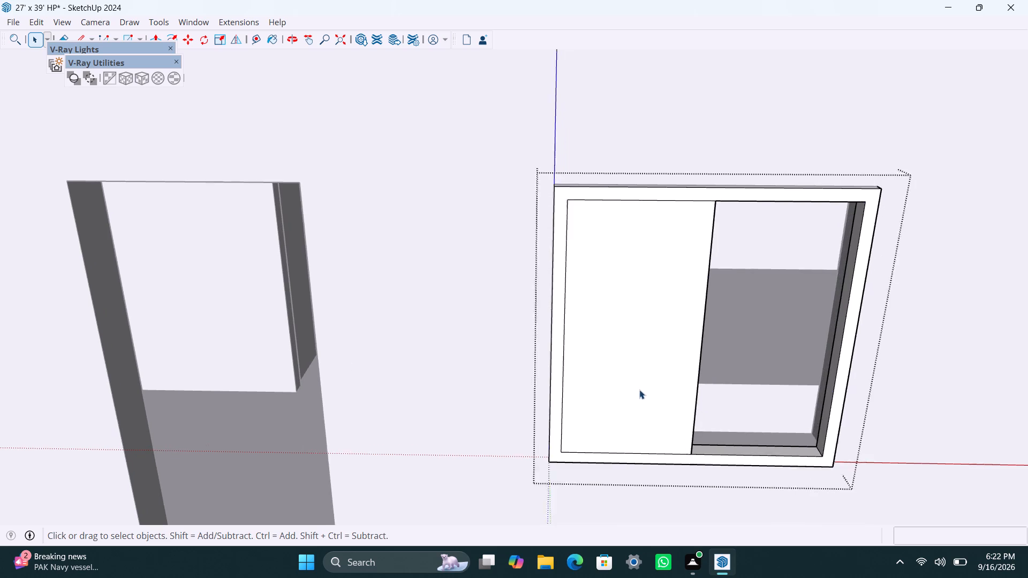
{"action": "scroll", "coordinate": [639, 390], "scroll_direction": "up", "scroll_amount": 1}
{"action": "double_click", "coordinate": [642, 391]}
{"action": "right_click", "coordinate": [642, 391]}
{"action": "left_click", "coordinate": [712, 200]}
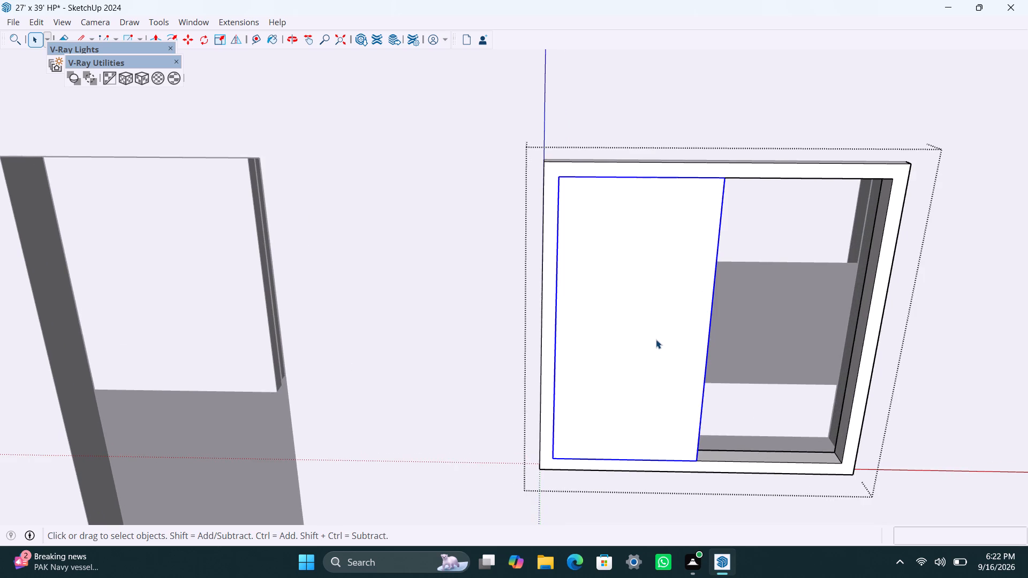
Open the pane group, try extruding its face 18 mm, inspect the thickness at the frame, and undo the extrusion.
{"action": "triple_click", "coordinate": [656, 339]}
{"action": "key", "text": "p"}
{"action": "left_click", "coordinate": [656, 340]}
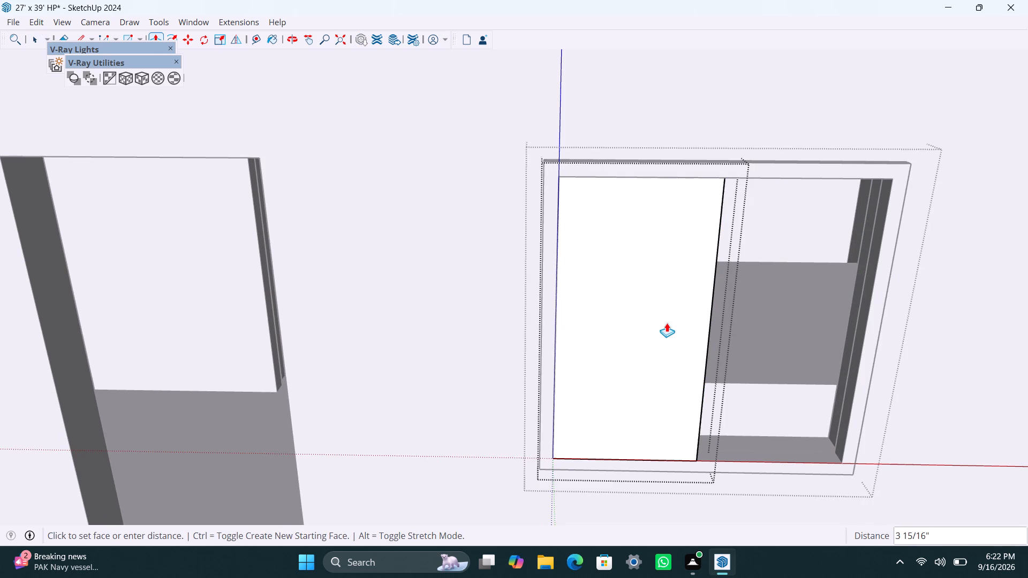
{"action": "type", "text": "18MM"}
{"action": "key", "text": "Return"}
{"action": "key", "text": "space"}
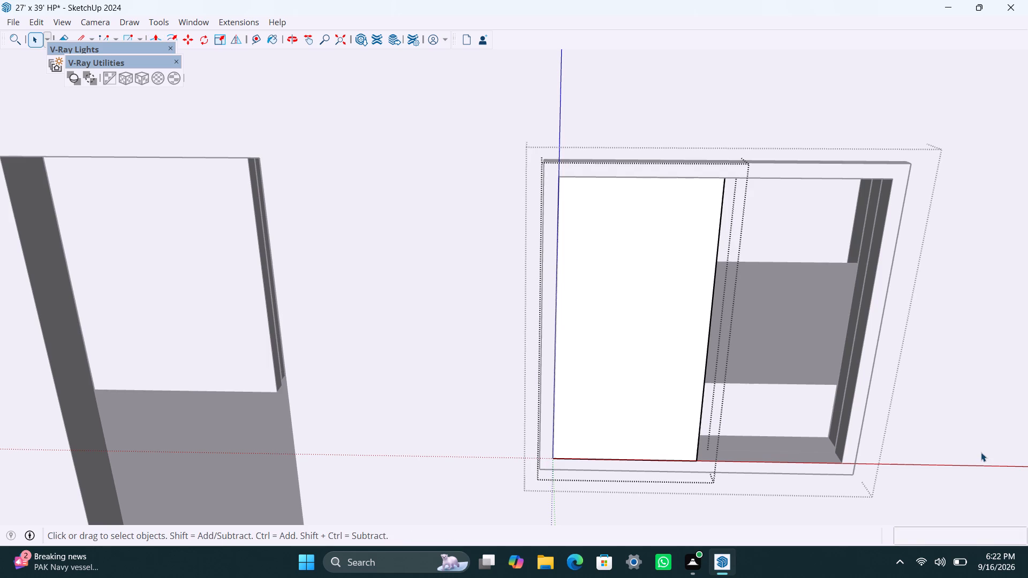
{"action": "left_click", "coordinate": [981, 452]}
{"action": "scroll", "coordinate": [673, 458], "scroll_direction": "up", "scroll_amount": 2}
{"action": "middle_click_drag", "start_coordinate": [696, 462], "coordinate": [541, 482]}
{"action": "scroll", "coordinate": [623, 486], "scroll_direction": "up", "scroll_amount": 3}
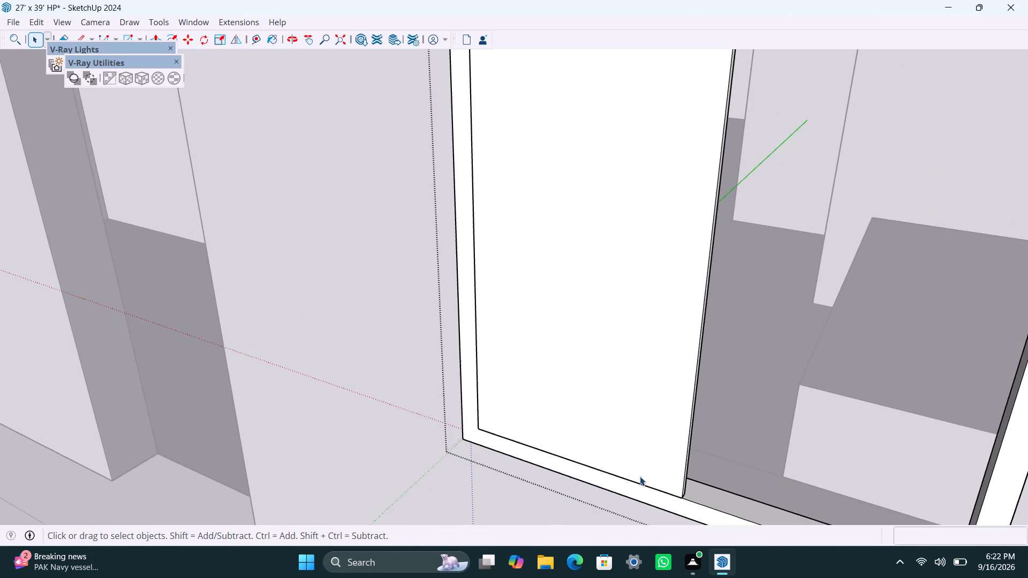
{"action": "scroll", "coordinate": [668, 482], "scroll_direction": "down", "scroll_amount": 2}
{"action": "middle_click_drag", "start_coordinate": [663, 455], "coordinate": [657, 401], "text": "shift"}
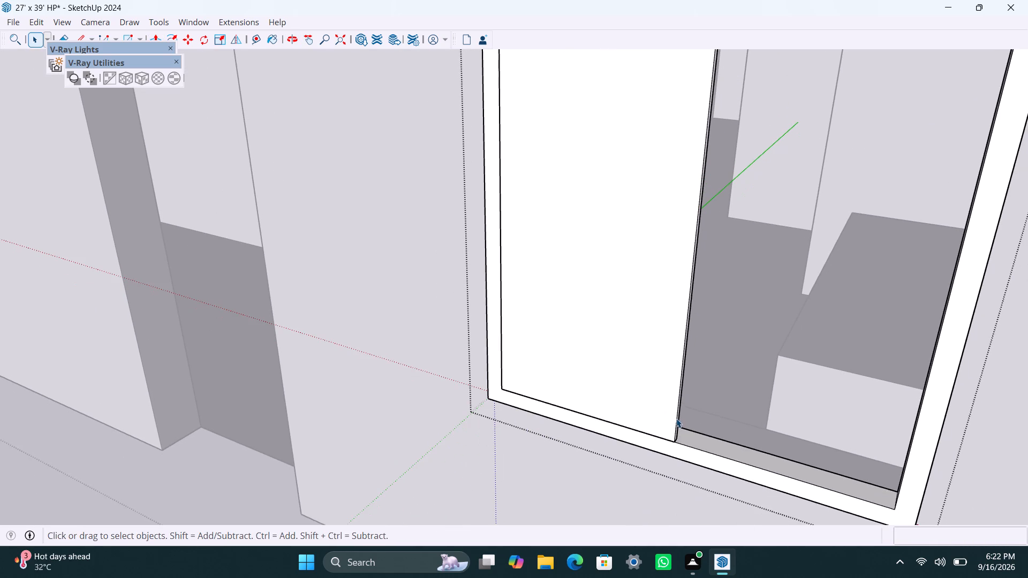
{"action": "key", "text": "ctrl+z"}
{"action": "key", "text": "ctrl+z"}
Extrude the pane's face 8 mm and close the pane group.
{"action": "left_click", "coordinate": [667, 400]}
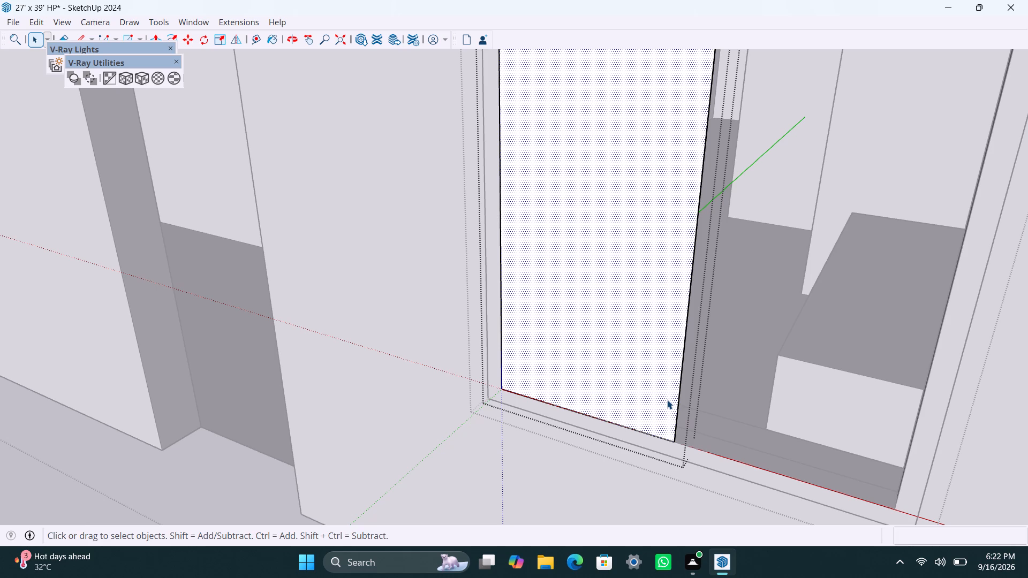
{"action": "key", "text": "p"}
{"action": "left_click", "coordinate": [667, 400]}
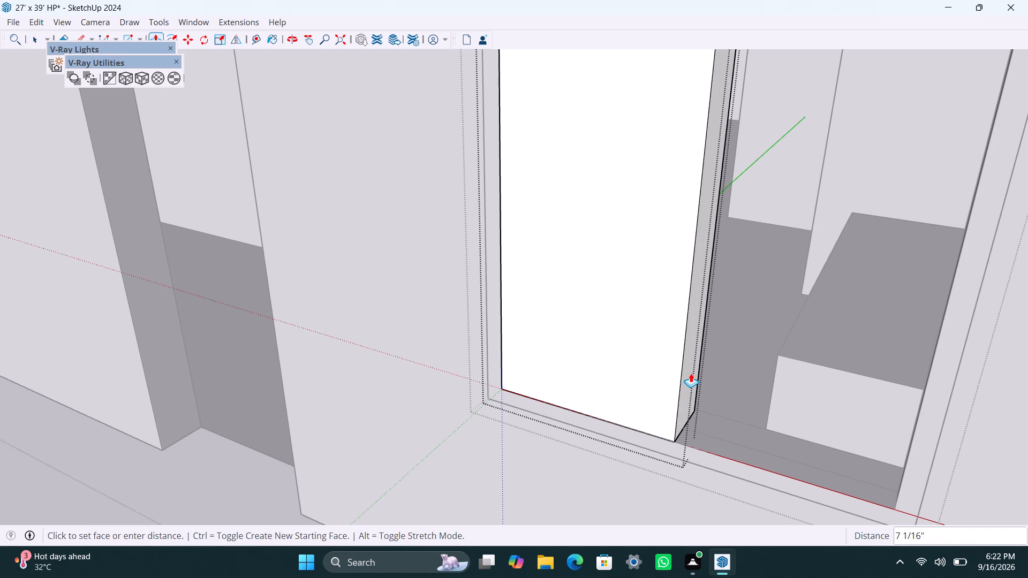
{"action": "type", "text": "8MM"}
{"action": "key", "text": "Return"}
{"action": "key", "text": "space"}
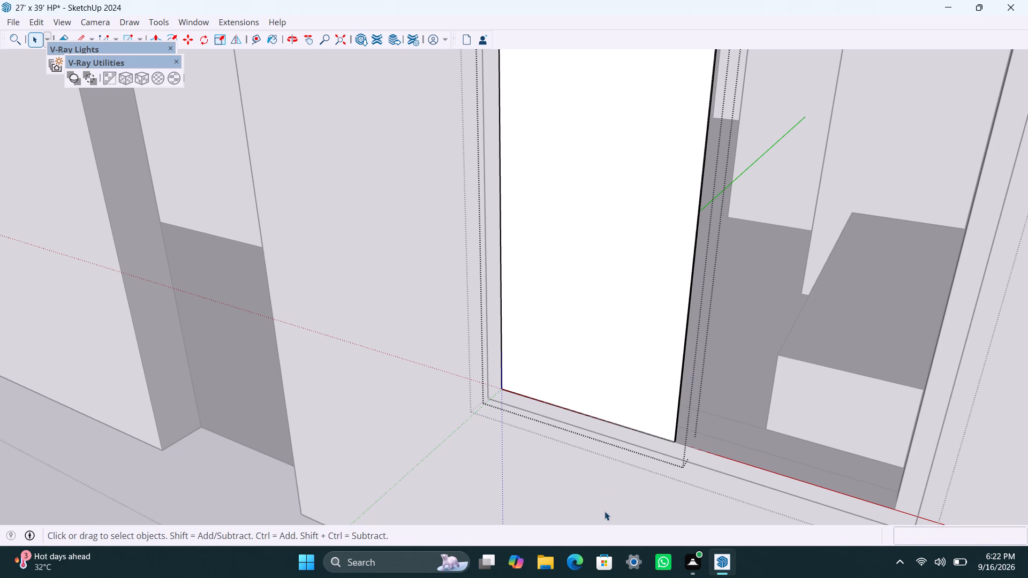
{"action": "left_click", "coordinate": [604, 511]}
Move the left pane 1 1/2" back from the frame's front face into the window opening.
{"action": "left_click", "coordinate": [641, 427]}
{"action": "scroll", "coordinate": [663, 427], "scroll_direction": "up", "scroll_amount": 3}
{"action": "key", "text": "m"}
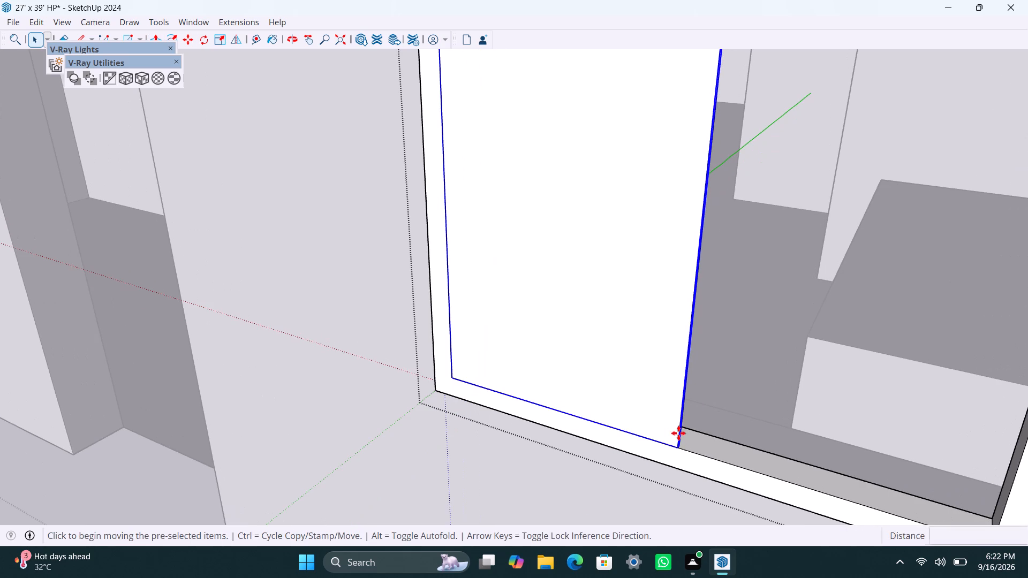
{"action": "left_click", "coordinate": [681, 449]}
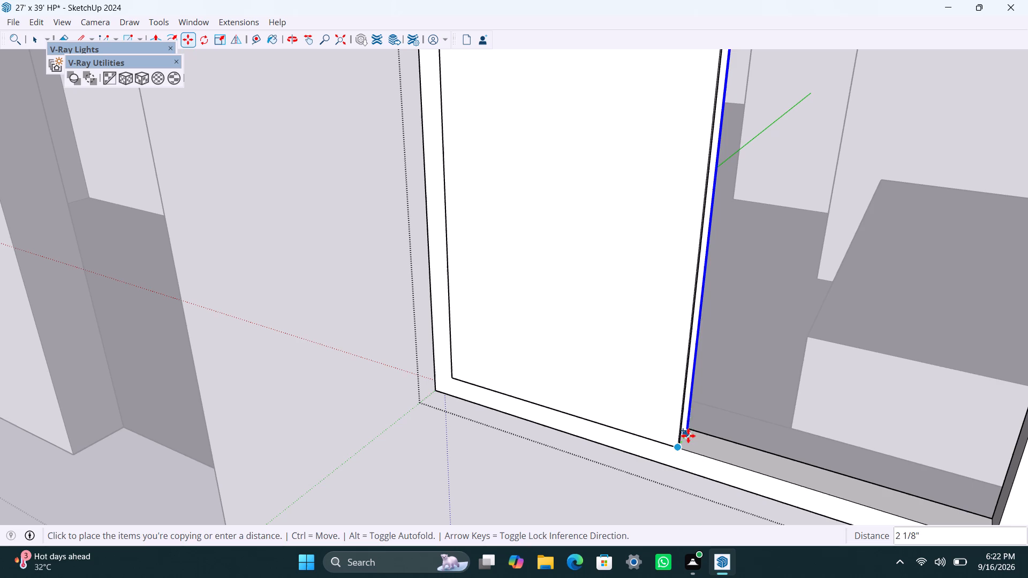
{"action": "key", "text": "Escape"}
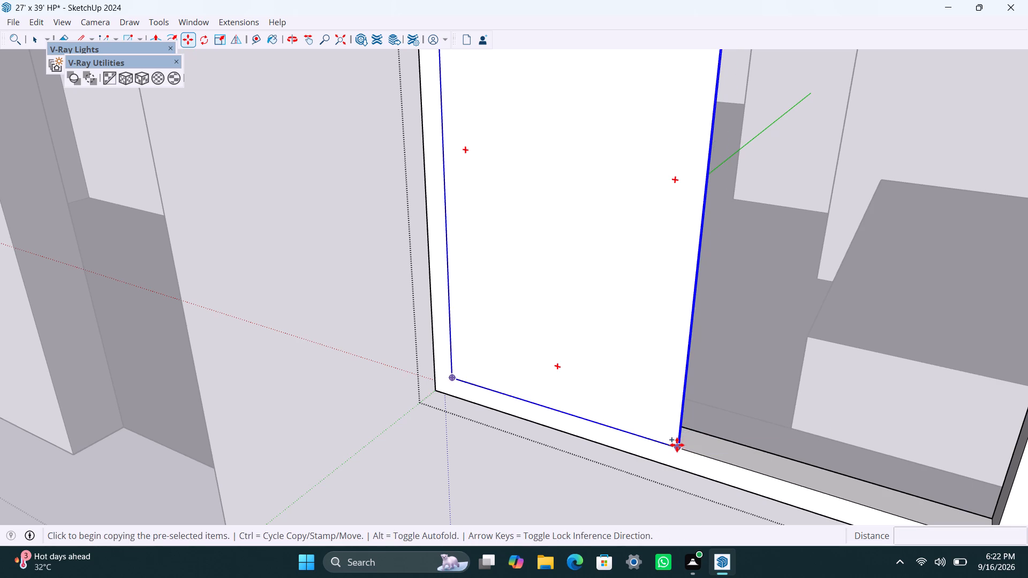
{"action": "key", "text": "space"}
{"action": "type", "text": "M"}
{"action": "left_click", "coordinate": [677, 445]}
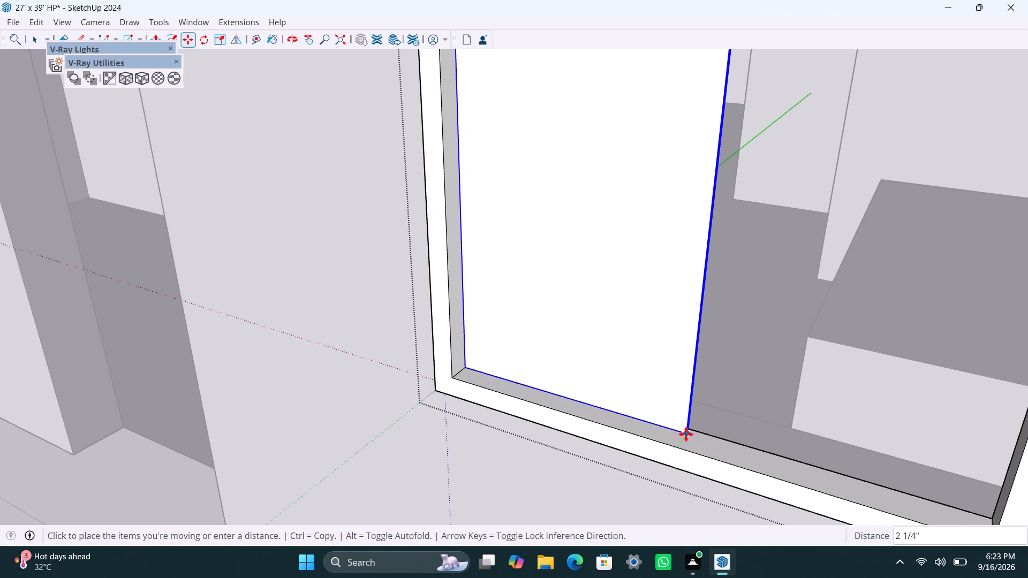
{"action": "scroll", "coordinate": [686, 434], "scroll_direction": "up", "scroll_amount": 4}
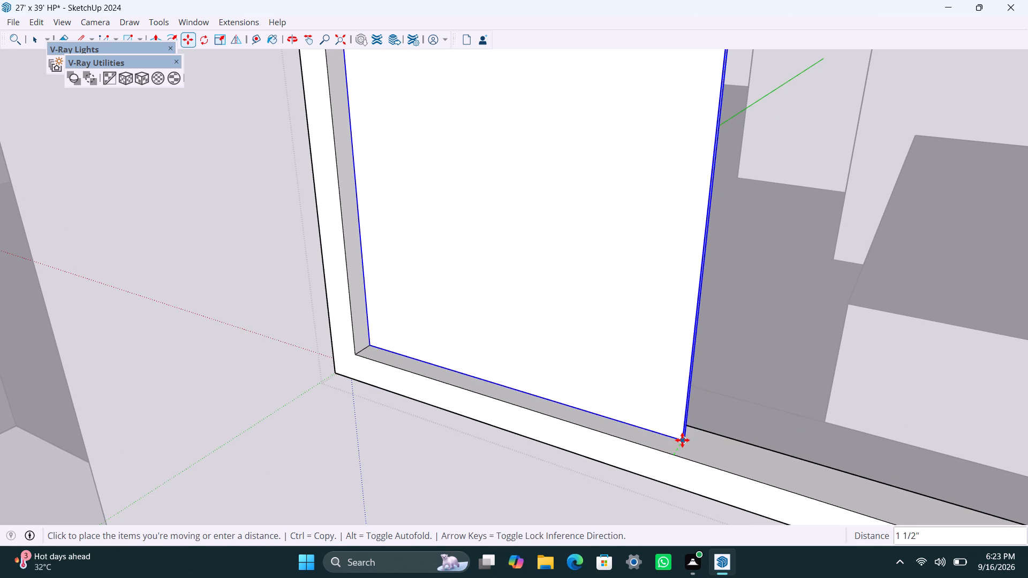
{"action": "left_click", "coordinate": [682, 440]}
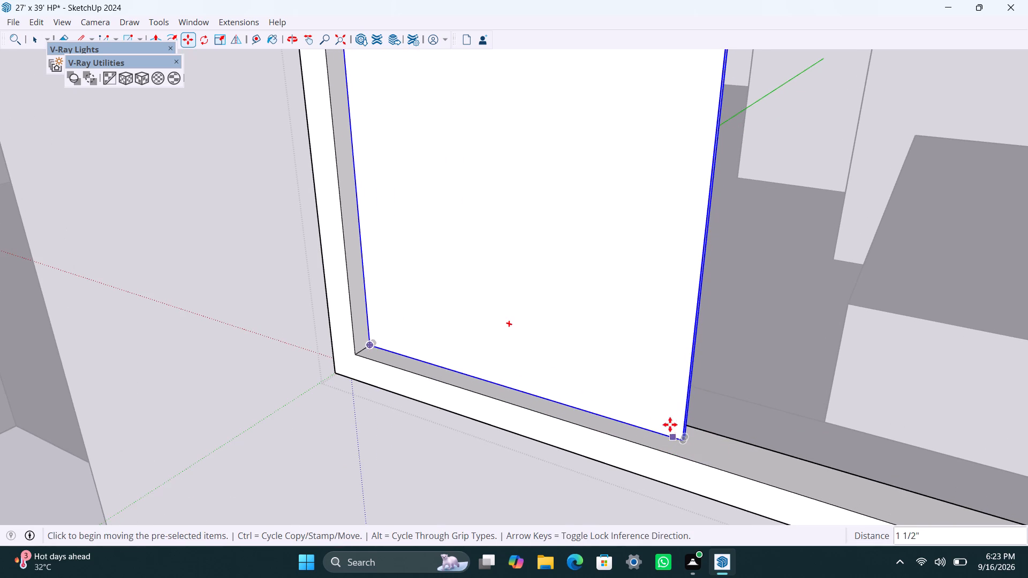
Copy the left pane across to fill the right half of the opening, placing its lower corner on the frame's inner corner.
{"action": "scroll", "coordinate": [664, 434], "scroll_direction": "down", "scroll_amount": 20}
{"action": "middle_click_drag", "start_coordinate": [641, 490], "coordinate": [747, 478]}
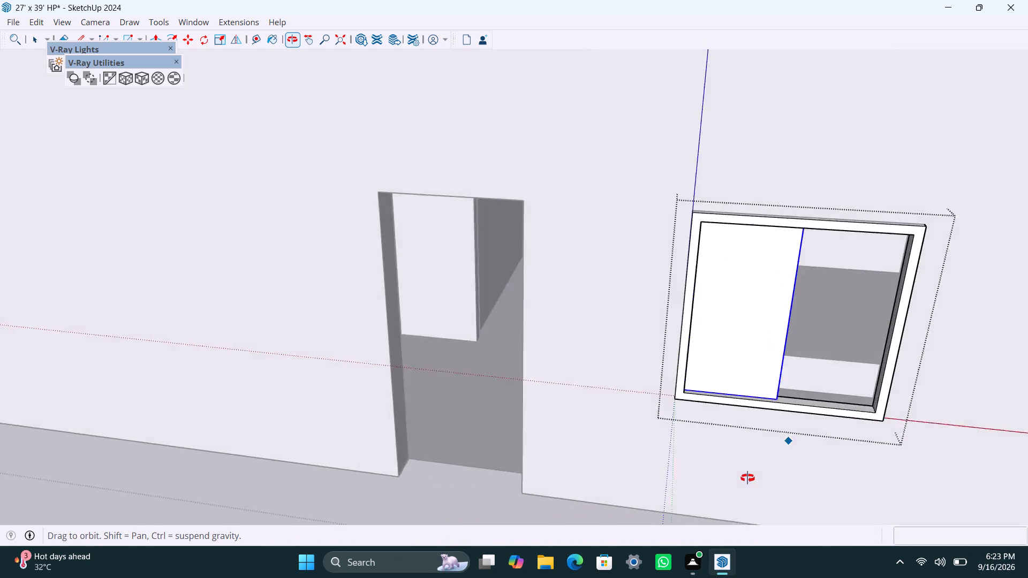
{"action": "middle_click_drag", "start_coordinate": [747, 478], "coordinate": [750, 470]}
{"action": "scroll", "coordinate": [755, 394], "scroll_direction": "up", "scroll_amount": 2}
{"action": "middle_click_drag", "start_coordinate": [719, 360], "coordinate": [561, 356], "text": "shift"}
{"action": "scroll", "coordinate": [653, 375], "scroll_direction": "up", "scroll_amount": 2}
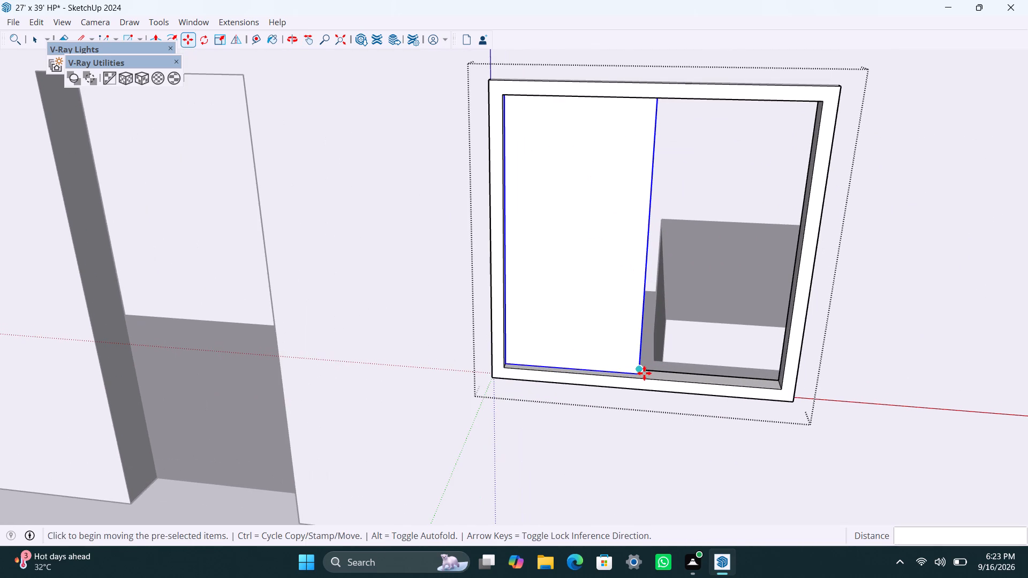
{"action": "left_click", "coordinate": [645, 371], "text": "ctrl"}
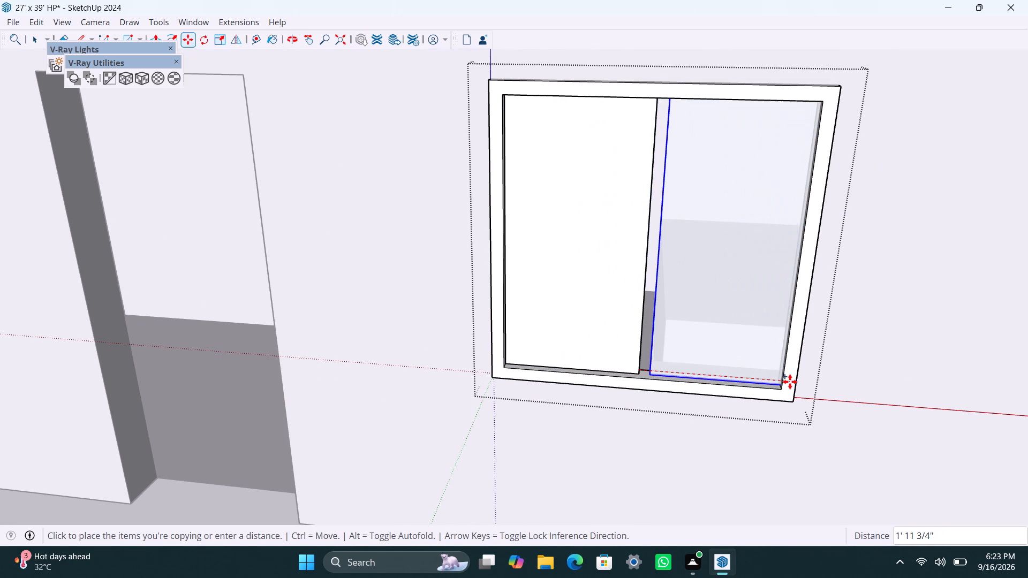
{"action": "left_click", "coordinate": [785, 387]}
Move the copied right pane about 2 5/8" along the green axis so it meets the left pane's lower corner.
{"action": "scroll", "coordinate": [654, 372], "scroll_direction": "up", "scroll_amount": 8}
{"action": "middle_click_drag", "start_coordinate": [613, 391], "coordinate": [616, 393]}
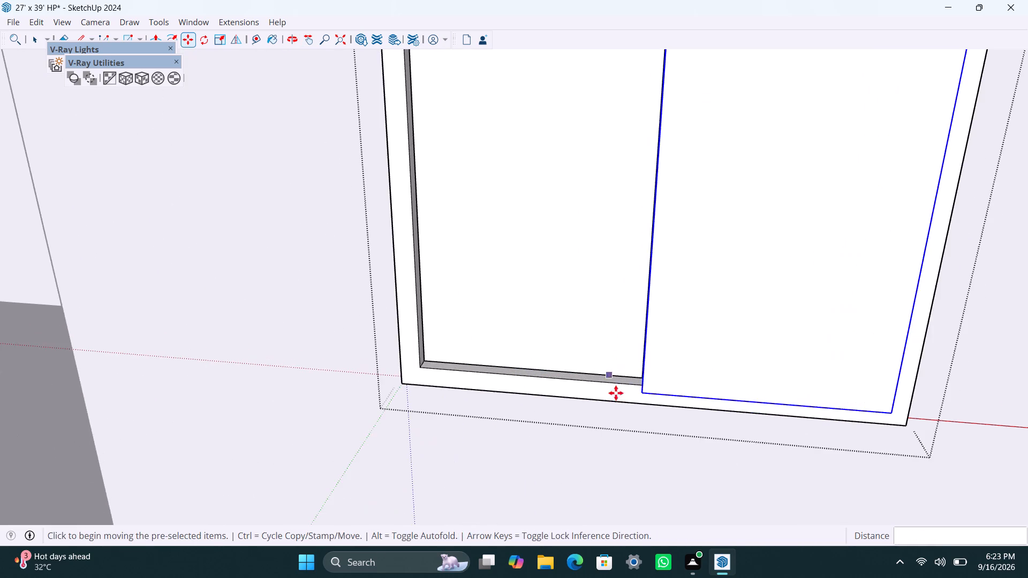
{"action": "middle_click_drag", "start_coordinate": [616, 393], "coordinate": [868, 461]}
{"action": "scroll", "coordinate": [682, 333], "scroll_direction": "up", "scroll_amount": 8}
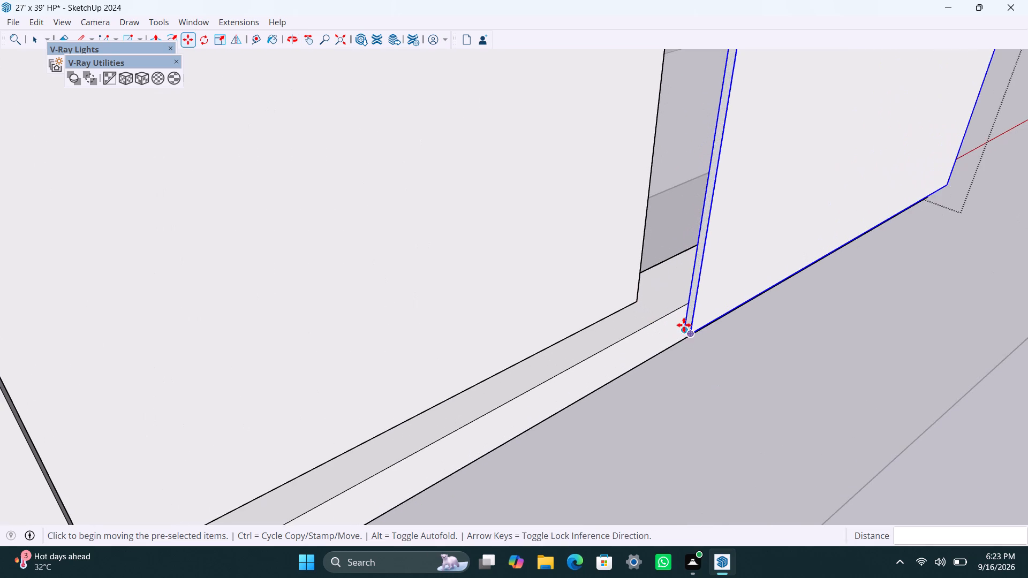
{"action": "left_click", "coordinate": [684, 325]}
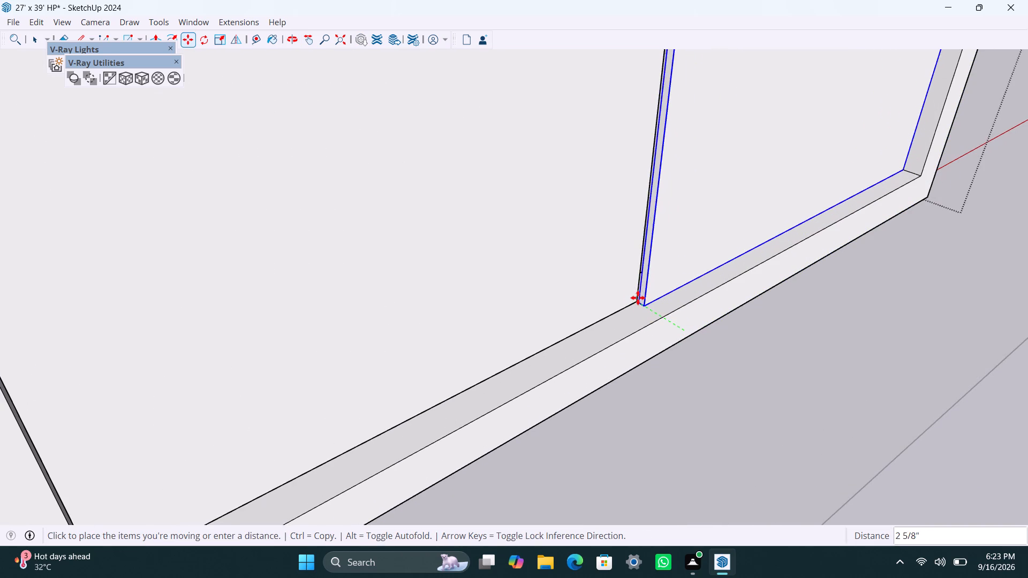
{"action": "left_click", "coordinate": [637, 297]}
{"action": "scroll", "coordinate": [699, 343], "scroll_direction": "down", "scroll_amount": 20}
{"action": "scroll", "coordinate": [699, 343], "scroll_direction": "down", "scroll_amount": 1}
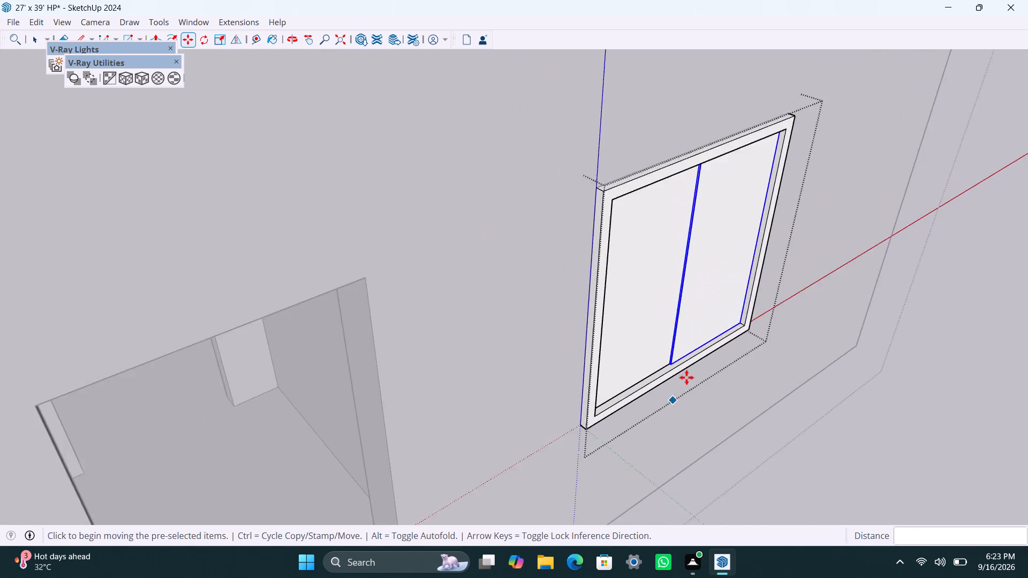
{"action": "scroll", "coordinate": [686, 377], "scroll_direction": "down", "scroll_amount": 19}
{"action": "middle_click_drag", "start_coordinate": [751, 383], "coordinate": [646, 381]}
{"action": "key", "text": "space"}
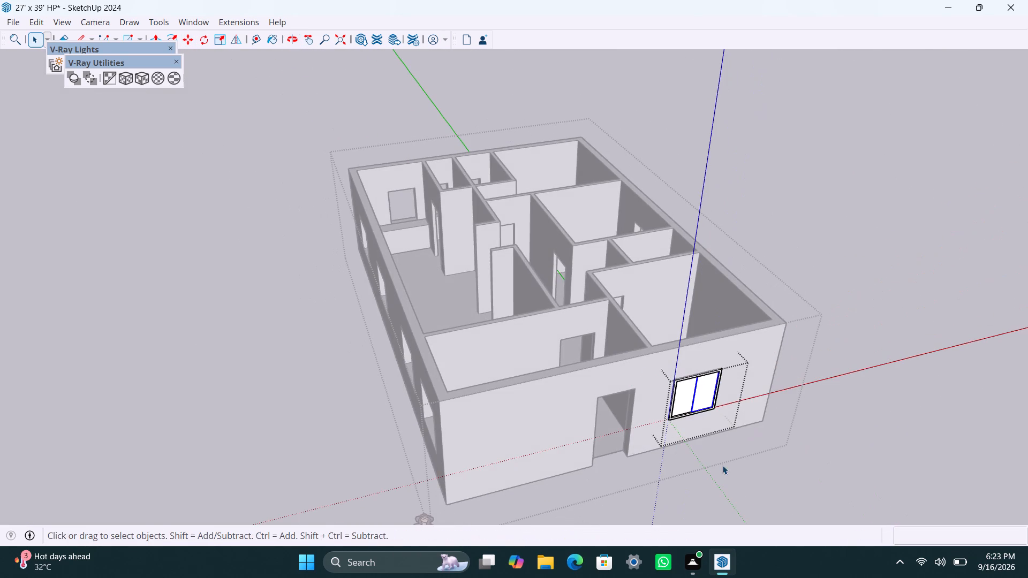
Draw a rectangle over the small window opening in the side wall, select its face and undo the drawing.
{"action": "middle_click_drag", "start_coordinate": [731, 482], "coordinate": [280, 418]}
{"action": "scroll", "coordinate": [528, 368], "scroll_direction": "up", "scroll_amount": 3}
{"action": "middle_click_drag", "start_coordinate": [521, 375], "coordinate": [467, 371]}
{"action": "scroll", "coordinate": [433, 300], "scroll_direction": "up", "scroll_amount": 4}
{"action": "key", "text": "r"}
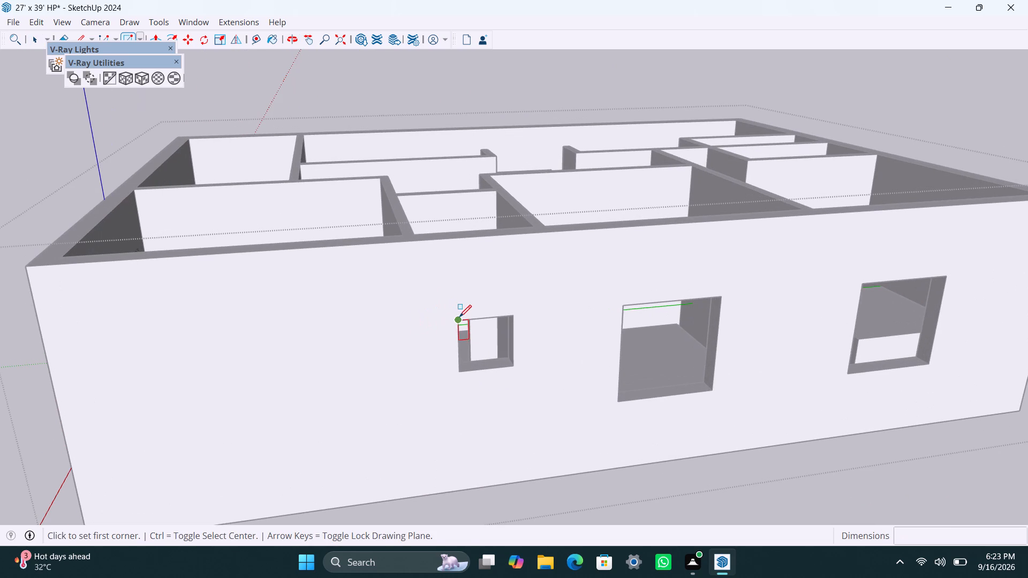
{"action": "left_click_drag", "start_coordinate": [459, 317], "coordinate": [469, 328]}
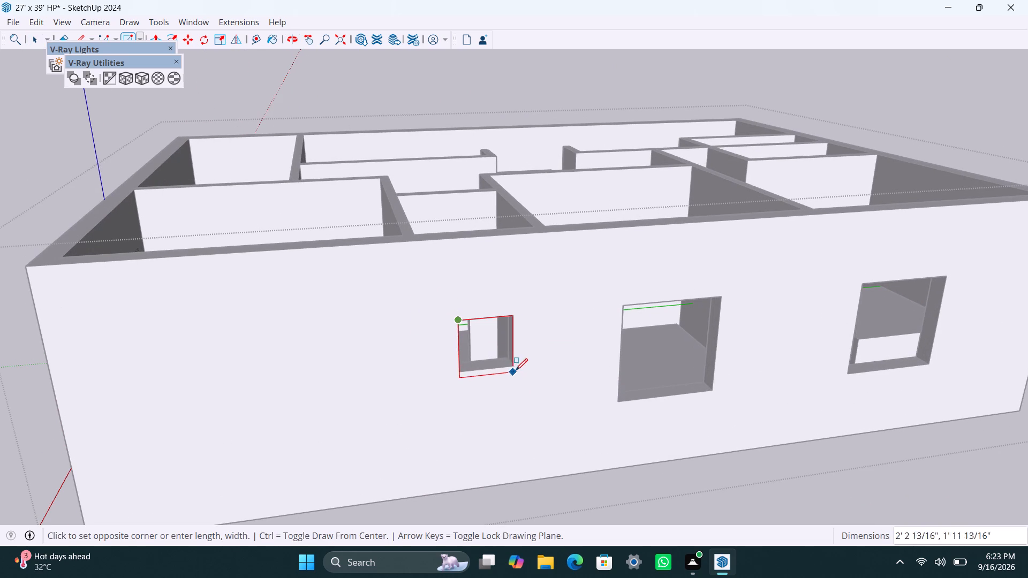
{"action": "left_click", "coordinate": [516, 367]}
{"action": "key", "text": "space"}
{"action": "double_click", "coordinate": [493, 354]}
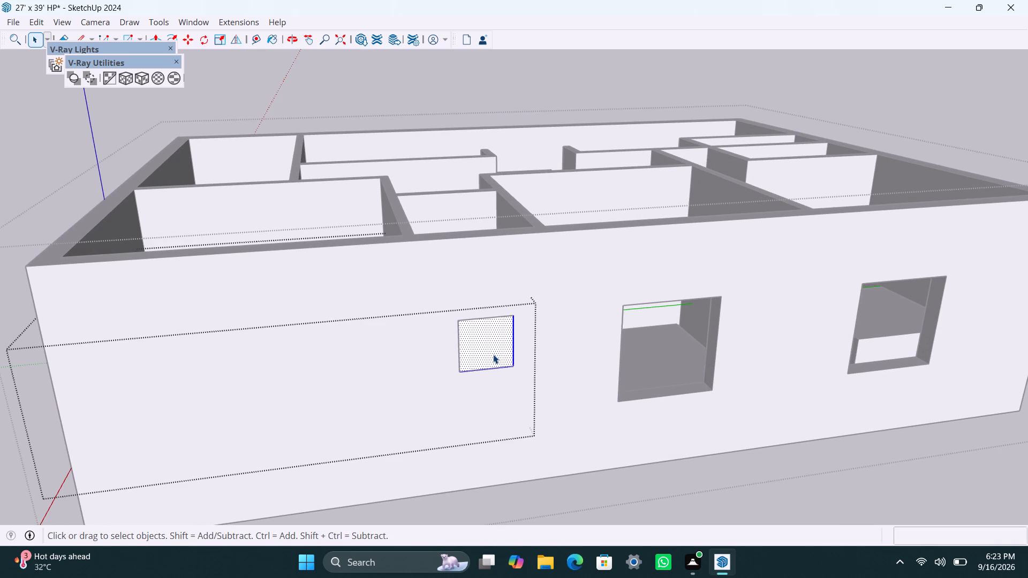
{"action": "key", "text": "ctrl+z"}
Draw a rectangle covering the side wall's small window opening and make its face and edges a group.
{"action": "scroll", "coordinate": [493, 346], "scroll_direction": "up", "scroll_amount": 2}
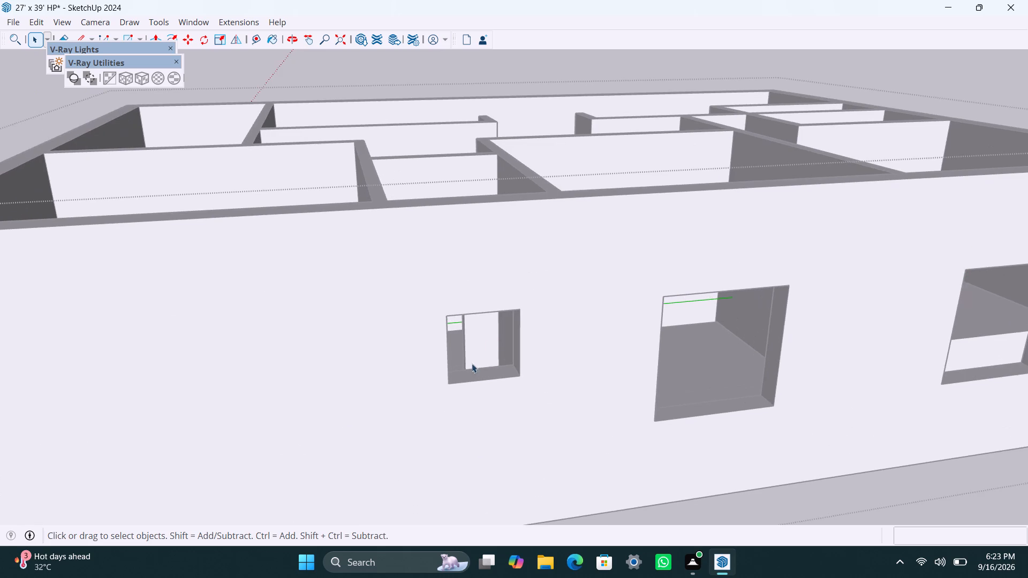
{"action": "middle_click_drag", "start_coordinate": [480, 385], "coordinate": [419, 359]}
{"action": "key", "text": "r"}
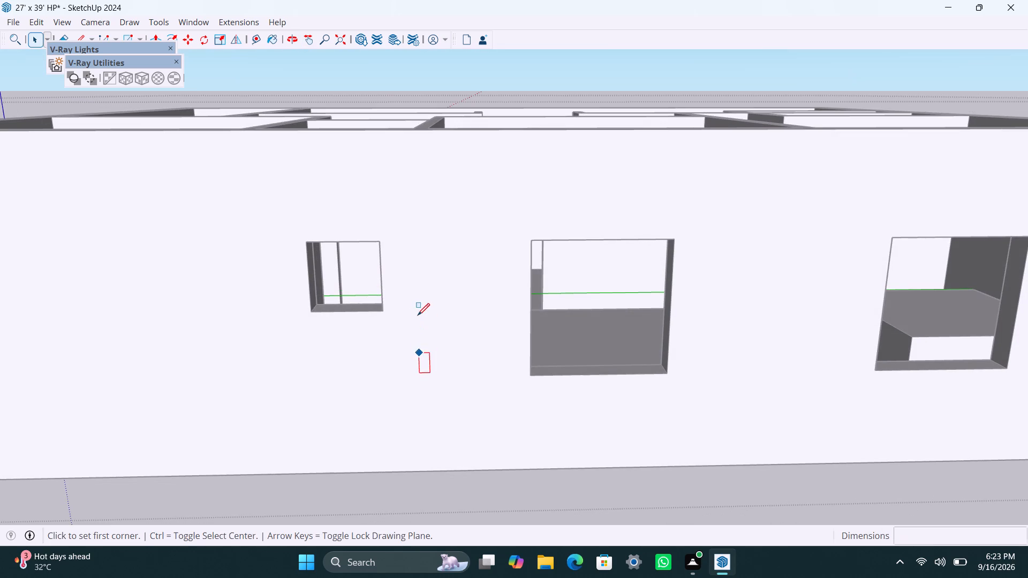
{"action": "left_click_drag", "start_coordinate": [306, 243], "coordinate": [305, 249]}
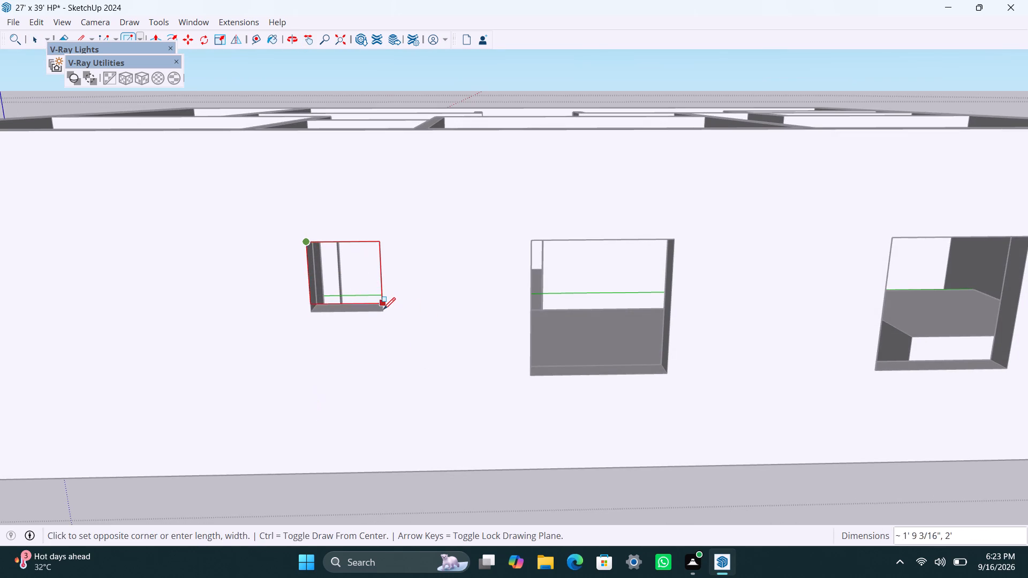
{"action": "left_click", "coordinate": [383, 309]}
{"action": "key", "text": "space"}
{"action": "double_click", "coordinate": [369, 294]}
{"action": "right_click", "coordinate": [369, 294]}
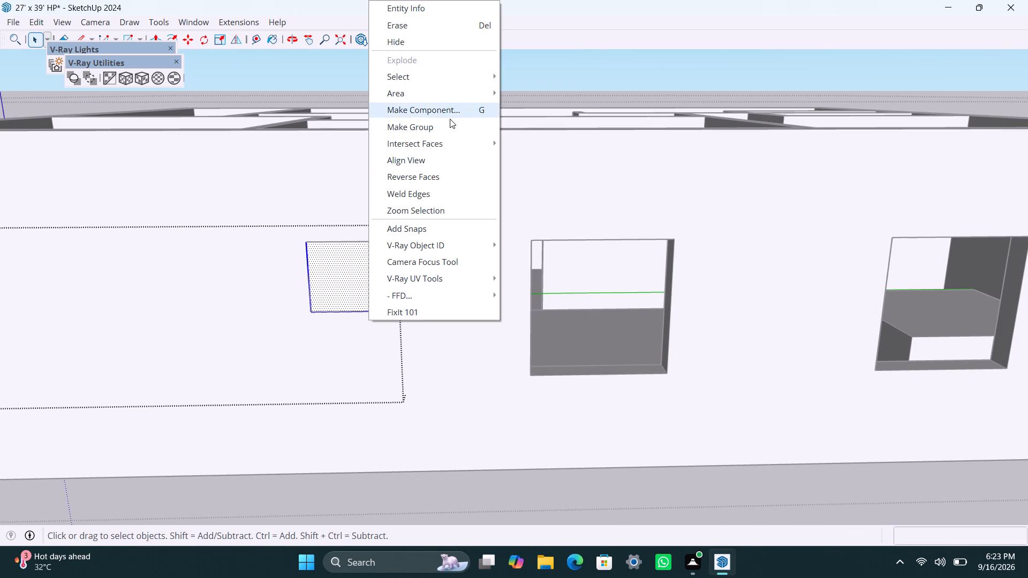
{"action": "left_click", "coordinate": [446, 130]}
Open the new group, offset the face's outline 2" inward and delete the inner face.
{"action": "triple_click", "coordinate": [315, 275]}
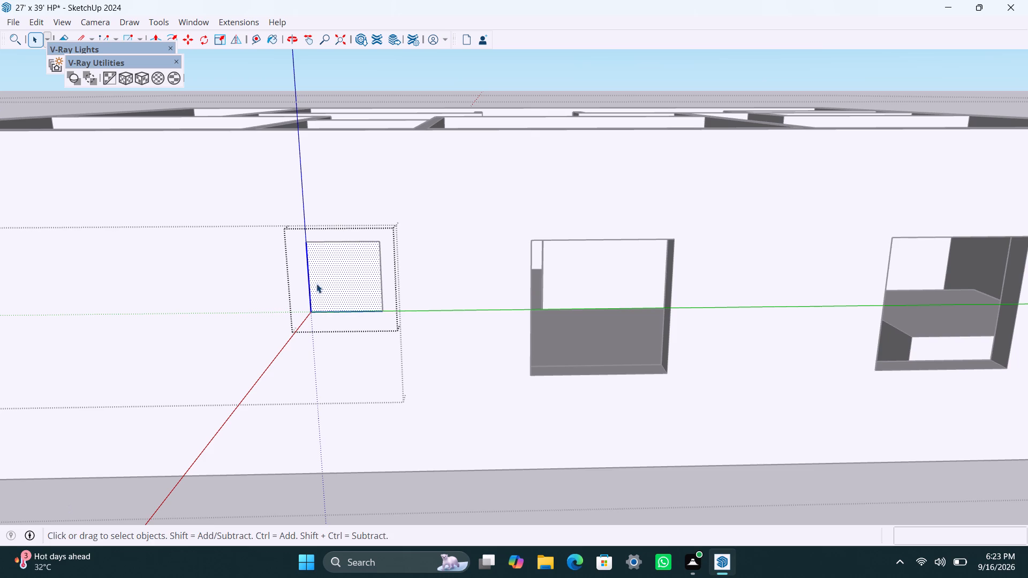
{"action": "key", "text": "f"}
{"action": "left_click", "coordinate": [326, 263]}
{"action": "type", "text": "2\""}
{"action": "key", "text": "Return"}
{"action": "key", "text": "space"}
{"action": "left_click", "coordinate": [336, 274]}
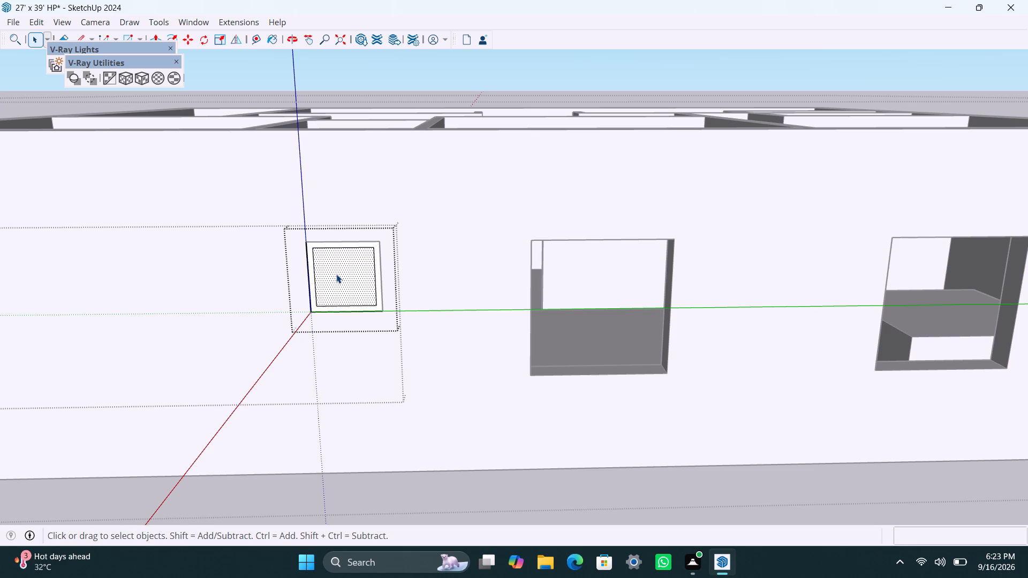
{"action": "key", "text": "Delete"}
Extrude the small window frame's face 1.5" into the wall and its front face another 1.5" outward.
{"action": "scroll", "coordinate": [294, 298], "scroll_direction": "up", "scroll_amount": 5}
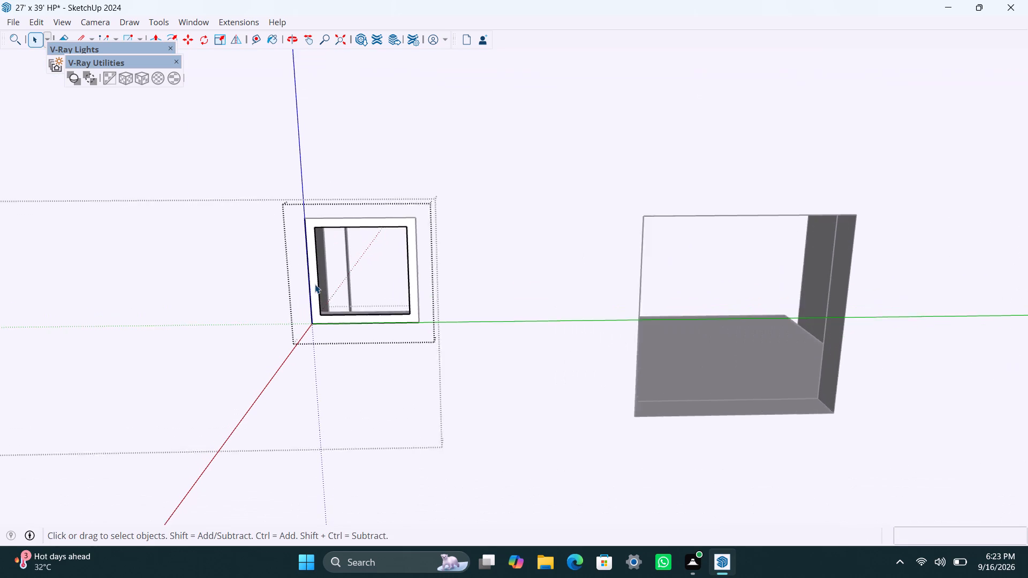
{"action": "left_click", "coordinate": [315, 284]}
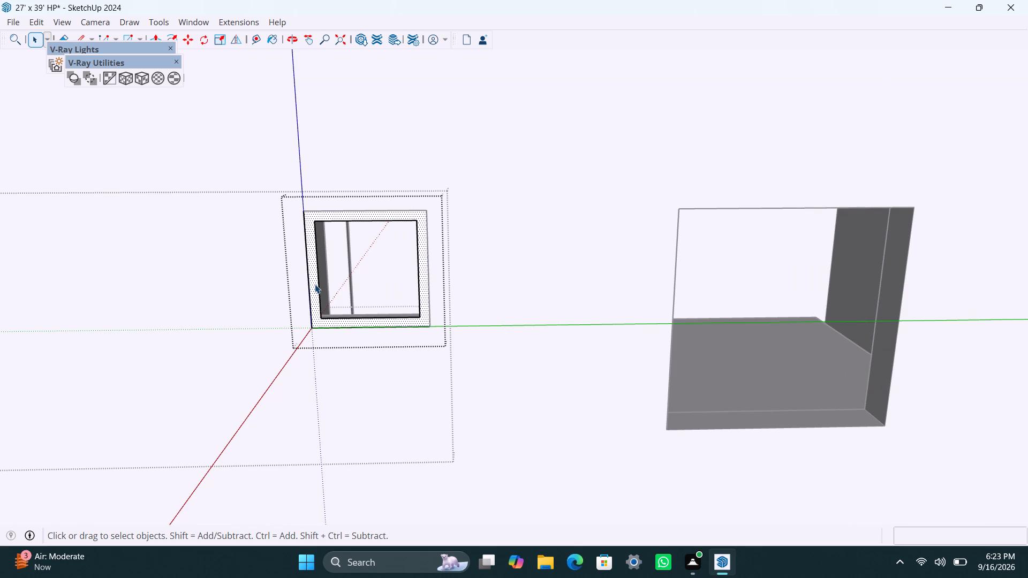
{"action": "scroll", "coordinate": [336, 326], "scroll_direction": "up", "scroll_amount": 3}
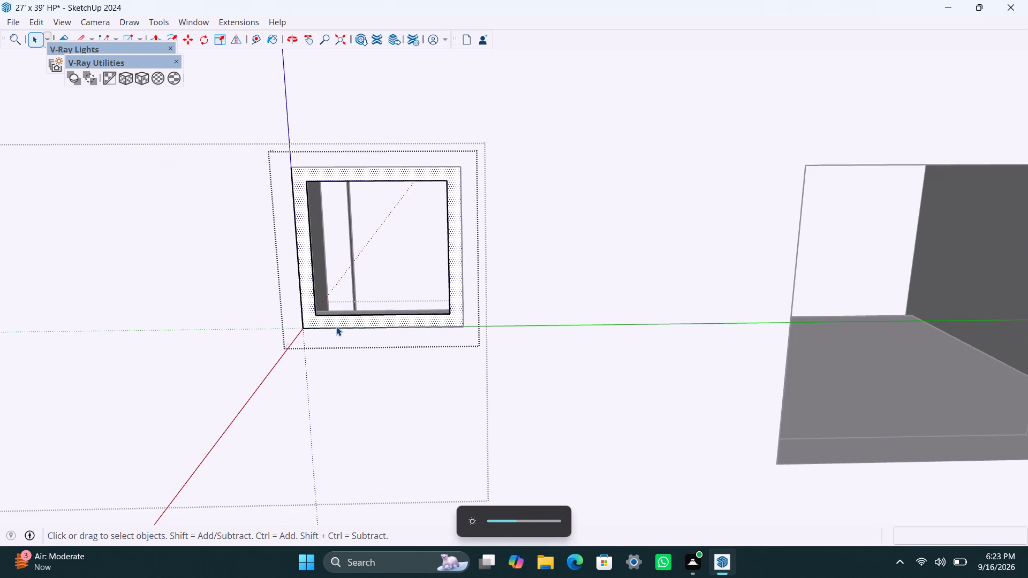
{"action": "scroll", "coordinate": [336, 326], "scroll_direction": "up", "scroll_amount": 2}
{"action": "middle_click_drag", "start_coordinate": [309, 325], "coordinate": [226, 385]}
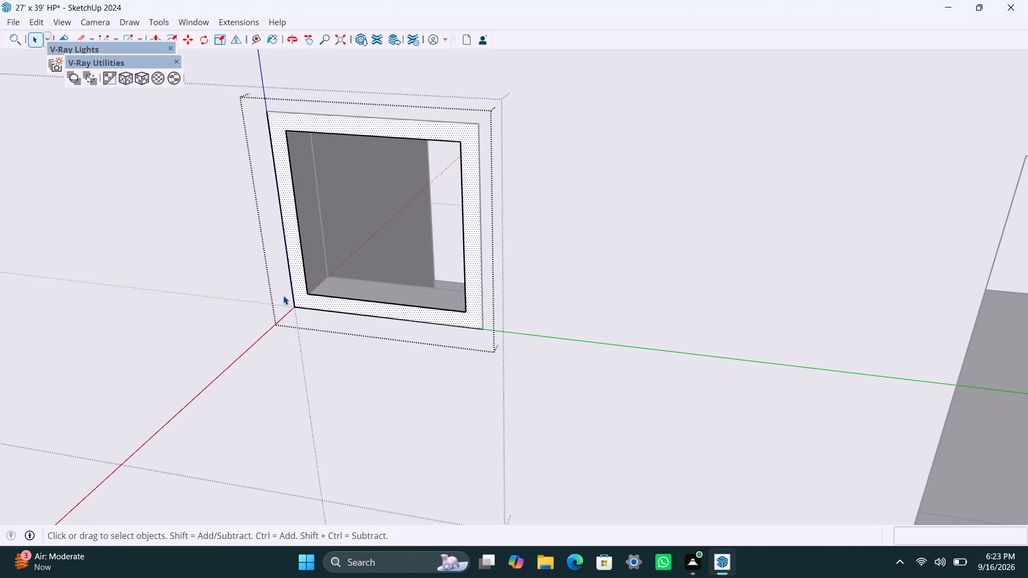
{"action": "scroll", "coordinate": [285, 294], "scroll_direction": "up", "scroll_amount": 3}
{"action": "key", "text": "p"}
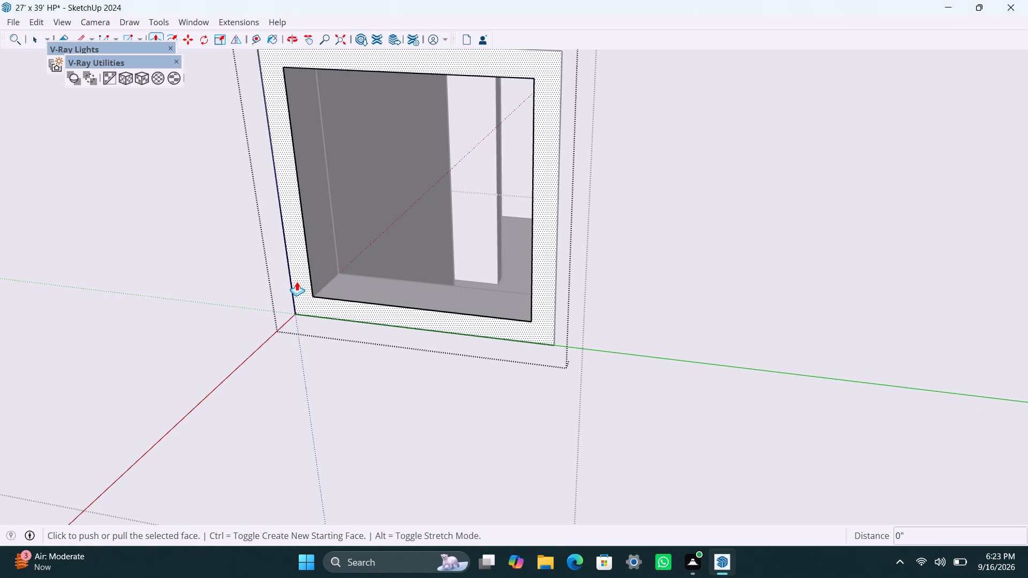
{"action": "left_click", "coordinate": [297, 282]}
{"action": "type", "text": "1.5\""}
{"action": "key", "text": "Return"}
{"action": "left_click", "coordinate": [306, 285]}
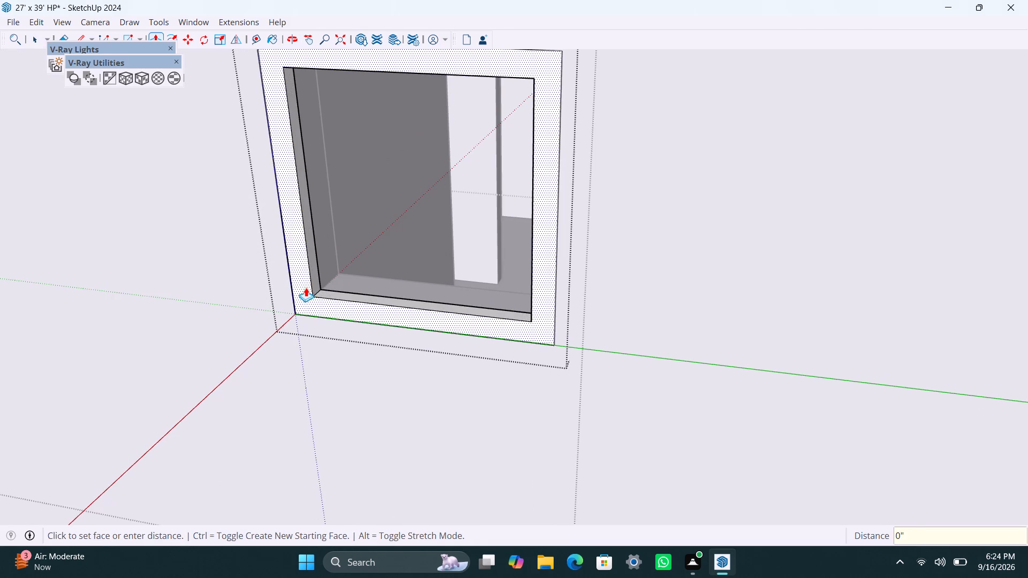
{"action": "type", "text": "1.5\""}
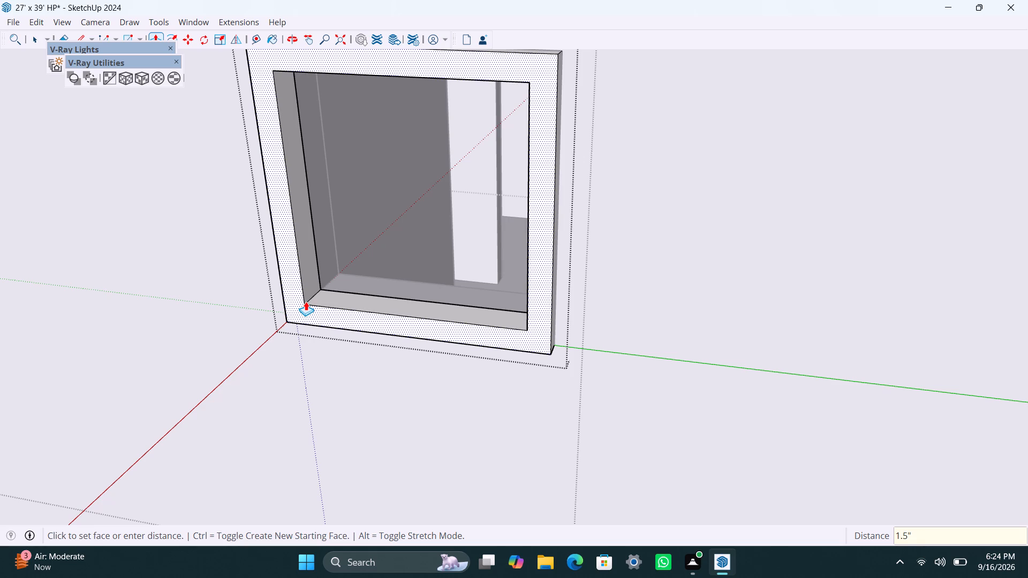
{"action": "key", "text": "Return"}
{"action": "key", "text": "space"}
Draw a 2" high rectangle across the top of the frame's inner opening and delete the face filling the rest.
{"action": "scroll", "coordinate": [317, 347], "scroll_direction": "down", "scroll_amount": 5}
{"action": "middle_click_drag", "start_coordinate": [344, 411], "coordinate": [381, 442], "text": "shift"}
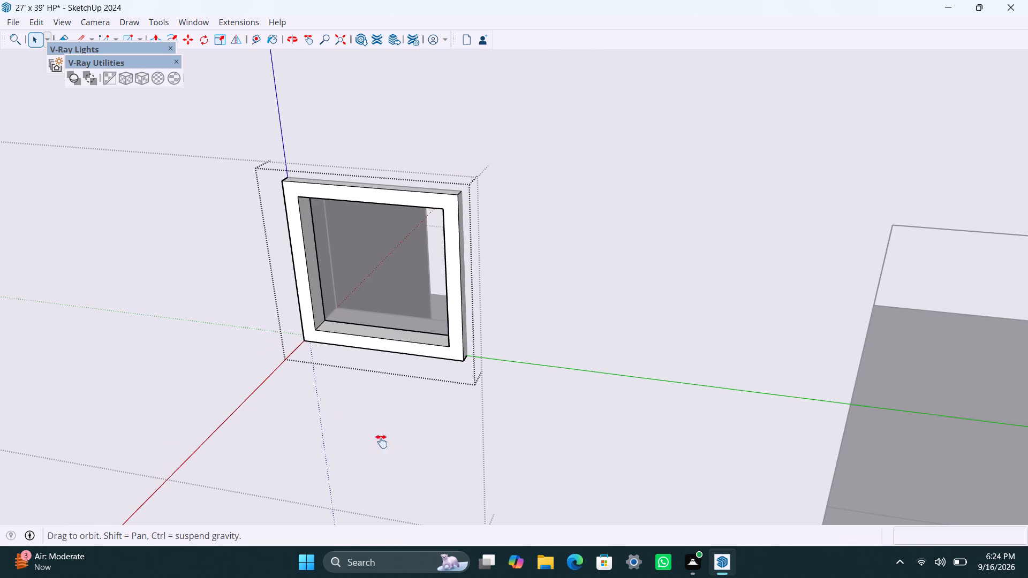
{"action": "middle_click_drag", "start_coordinate": [381, 442], "coordinate": [392, 454], "text": "shift"}
{"action": "scroll", "coordinate": [372, 321], "scroll_direction": "up", "scroll_amount": 2}
{"action": "key", "text": "r"}
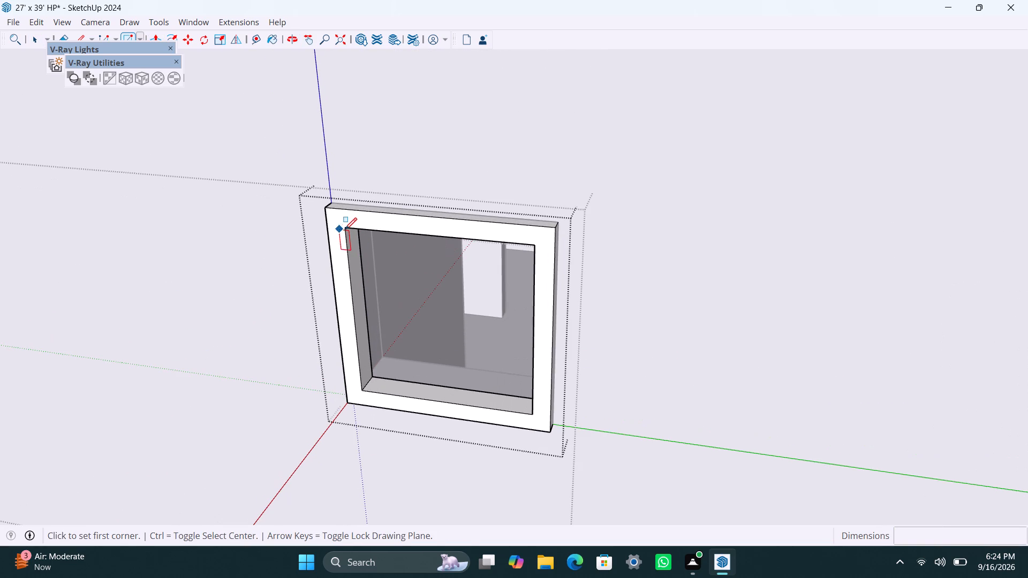
{"action": "left_click", "coordinate": [349, 227]}
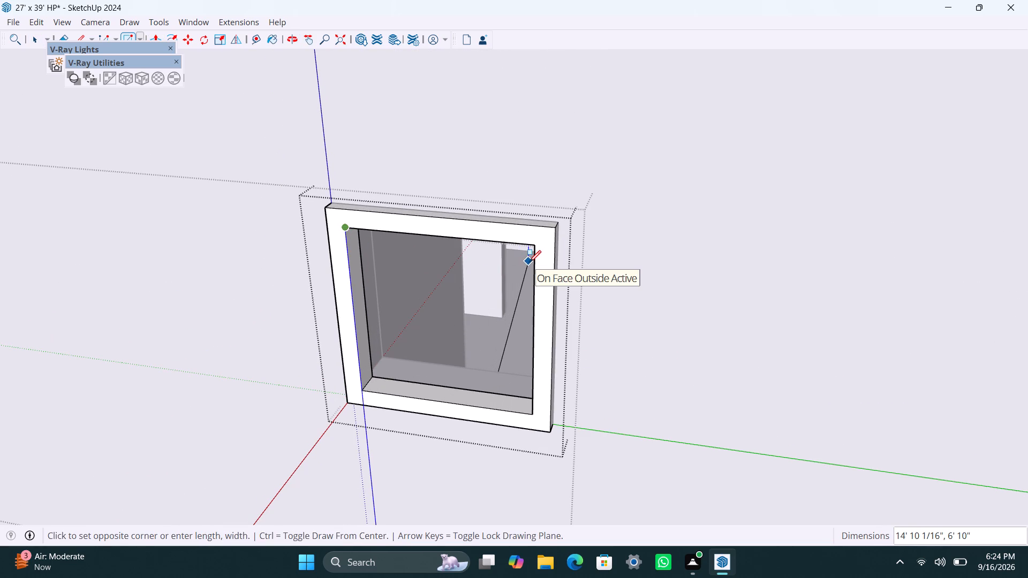
{"action": "type", "text": "2\""}
{"action": "key", "text": "Return"}
{"action": "key", "text": "space"}
{"action": "left_click", "coordinate": [479, 330]}
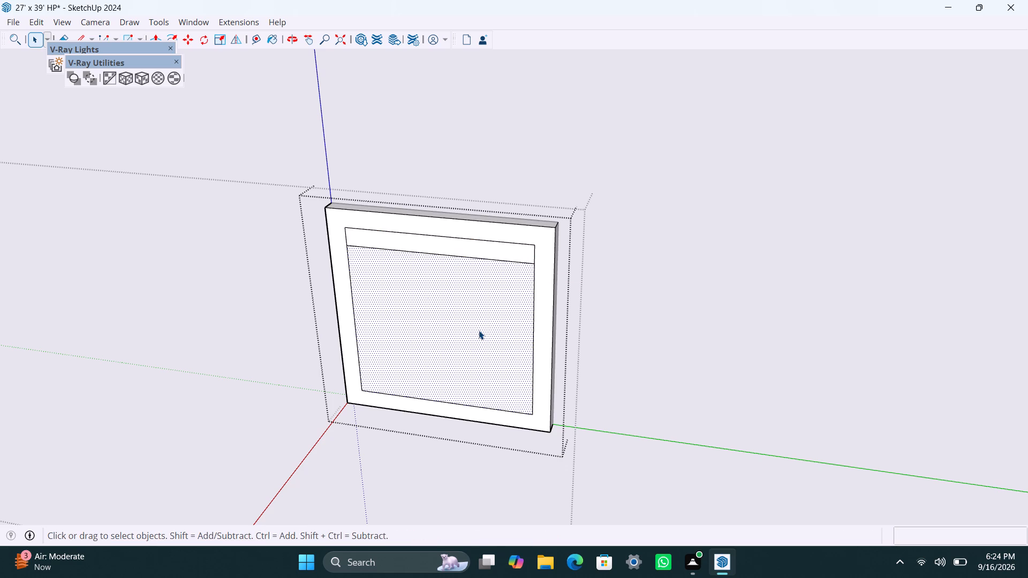
{"action": "key", "text": "Delete"}
Make the 2" strip across the small window's opening a group and extrude its face 8 mm inside the group.
{"action": "scroll", "coordinate": [483, 265], "scroll_direction": "up", "scroll_amount": 1}
{"action": "left_click", "coordinate": [498, 254]}
{"action": "left_click", "coordinate": [498, 254]}
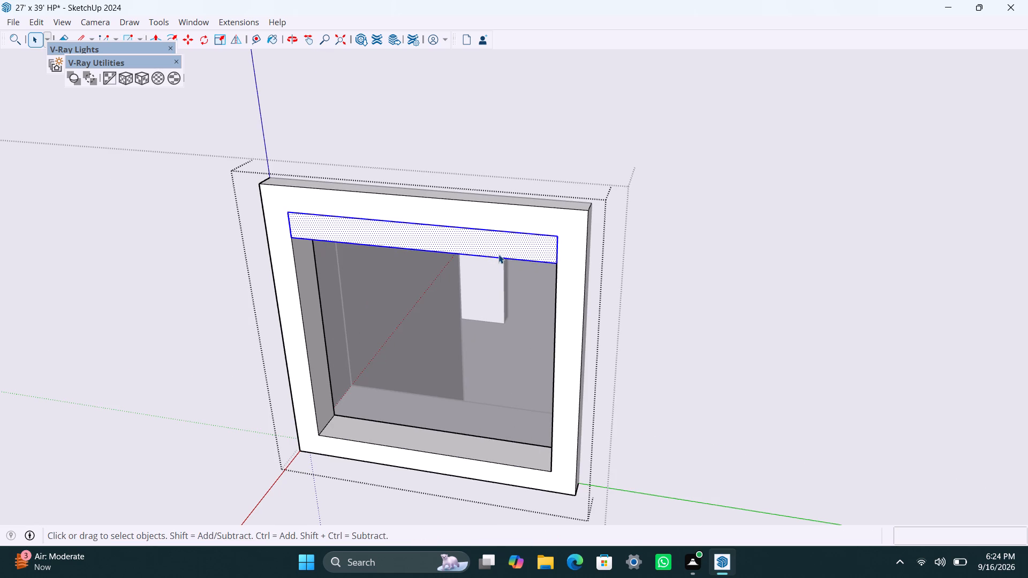
{"action": "right_click", "coordinate": [504, 241]}
{"action": "left_click", "coordinate": [549, 369]}
{"action": "triple_click", "coordinate": [494, 242]}
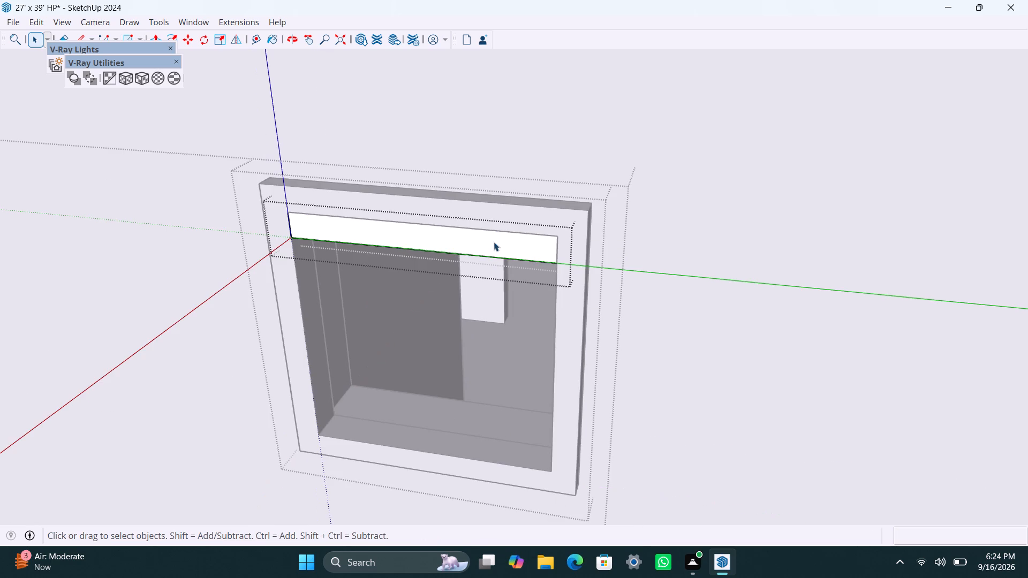
{"action": "key", "text": "p"}
{"action": "left_click", "coordinate": [494, 242]}
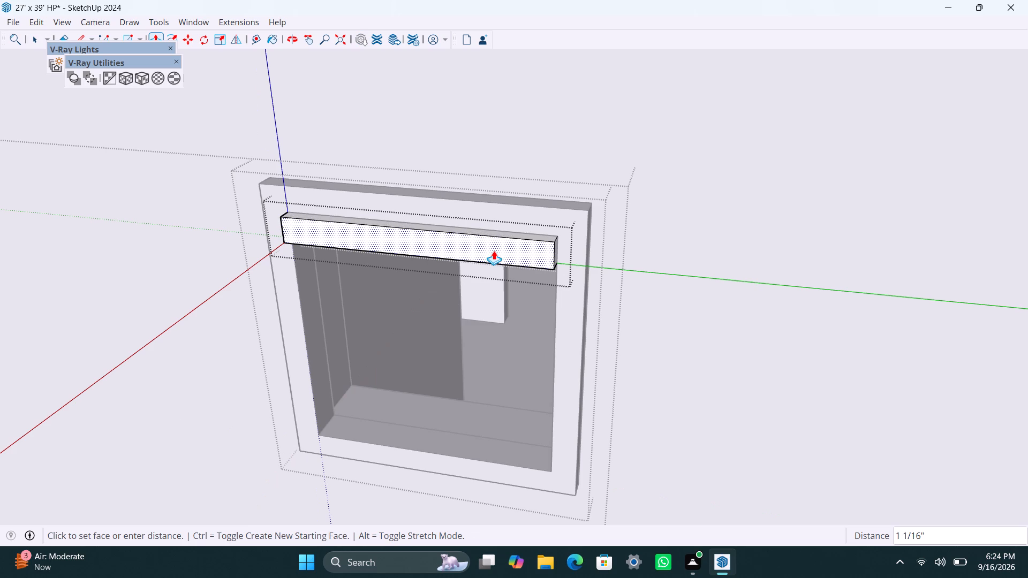
{"action": "key", "text": "6"}
{"action": "key", "text": "BackSpace"}
{"action": "type", "text": "8MM"}
{"action": "key", "text": "Return"}
{"action": "key", "text": "space"}
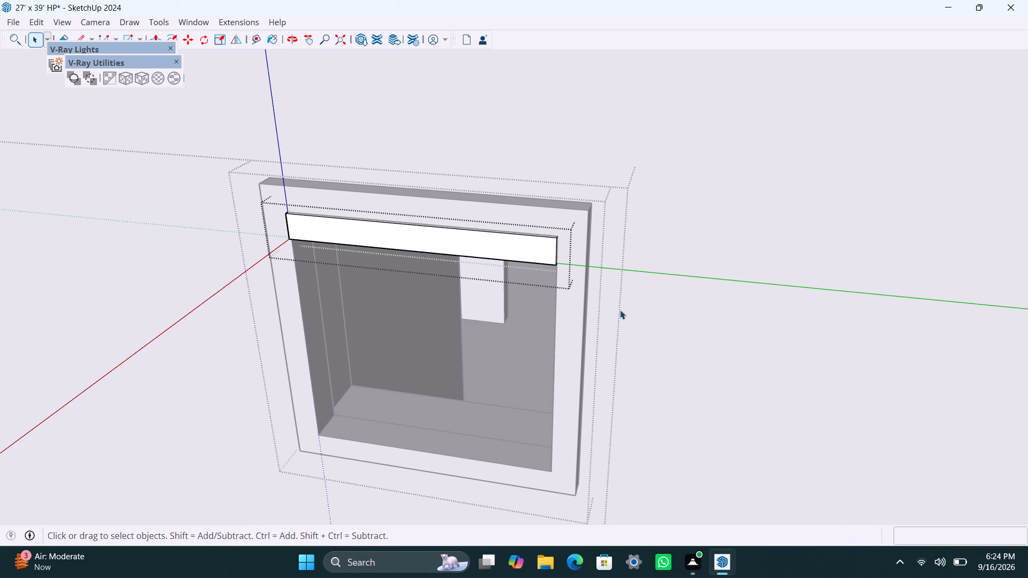
{"action": "left_click", "coordinate": [693, 343]}
Copy the slat 1' 6" down to the bottom of the frame's opening and divide the copies into 6 equal spacings.
{"action": "left_click", "coordinate": [538, 252]}
{"action": "key", "text": "m"}
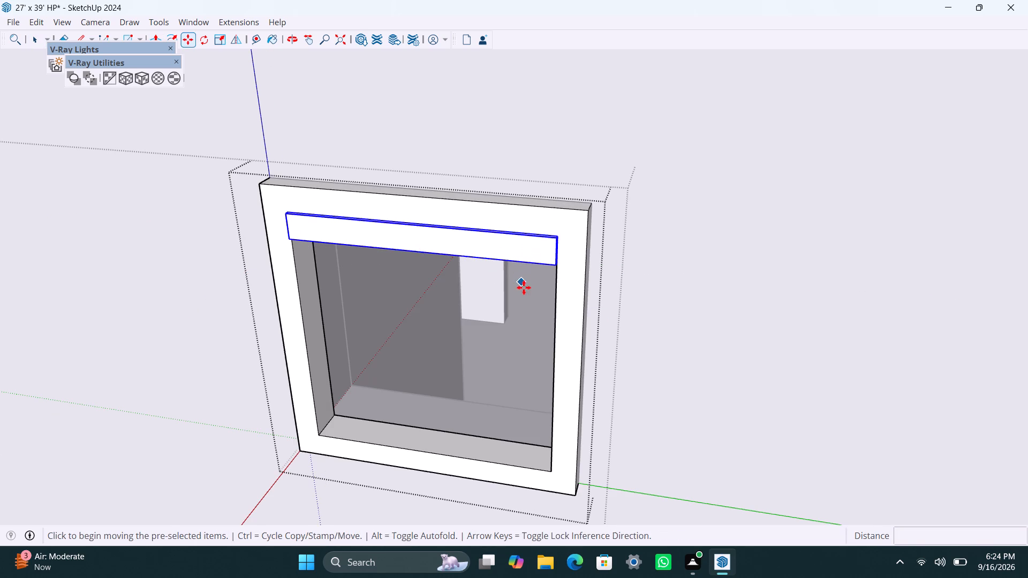
{"action": "left_click_drag", "start_coordinate": [558, 260], "coordinate": [558, 273]}
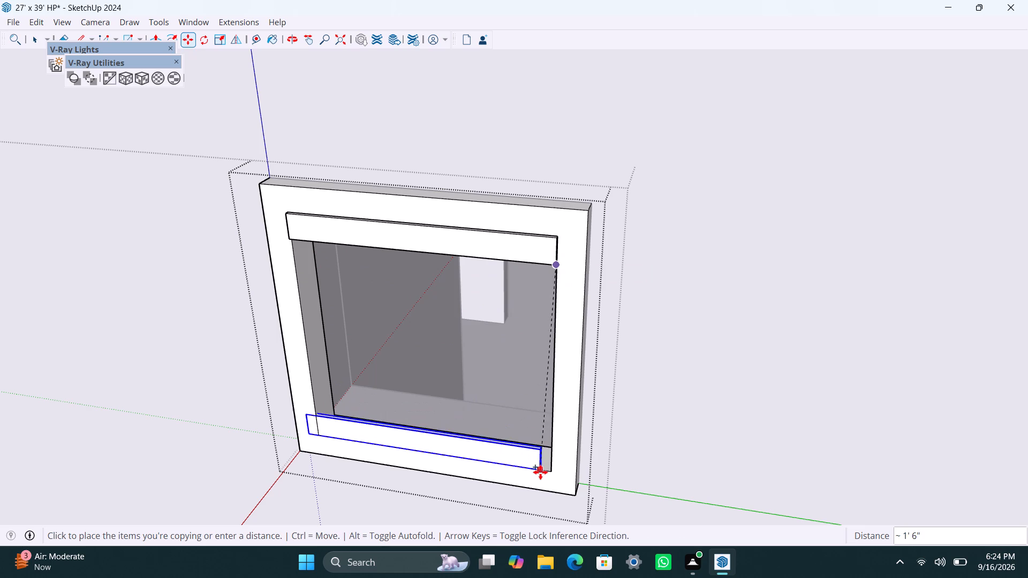
{"action": "left_click", "coordinate": [546, 470]}
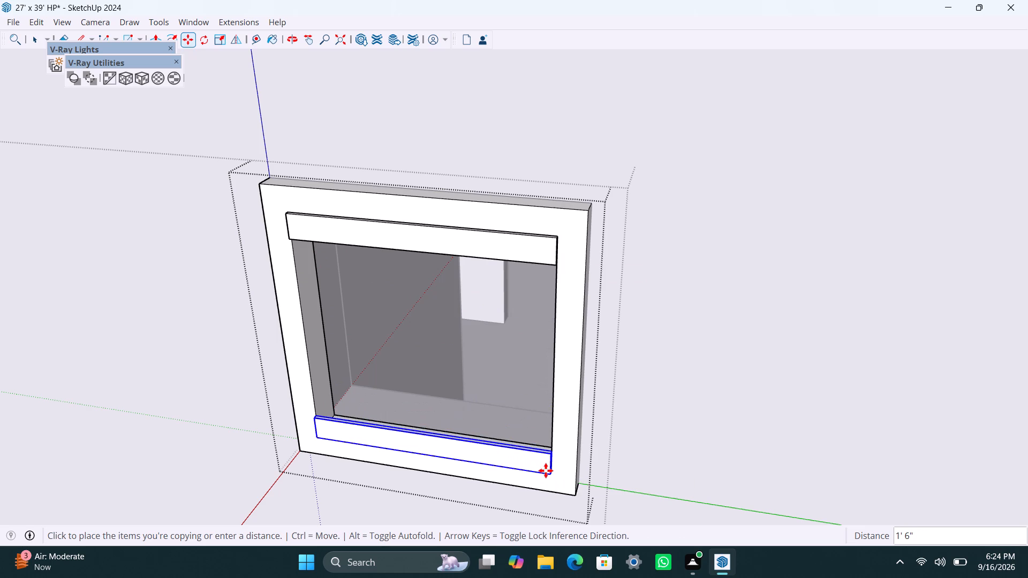
{"action": "type", "text": "/6"}
{"action": "key", "text": "Return"}
{"action": "key", "text": "space"}
Draw a rectangle covering the larger window opening beside the louvred window and make its face and edges a group.
{"action": "scroll", "coordinate": [435, 313], "scroll_direction": "down", "scroll_amount": 2}
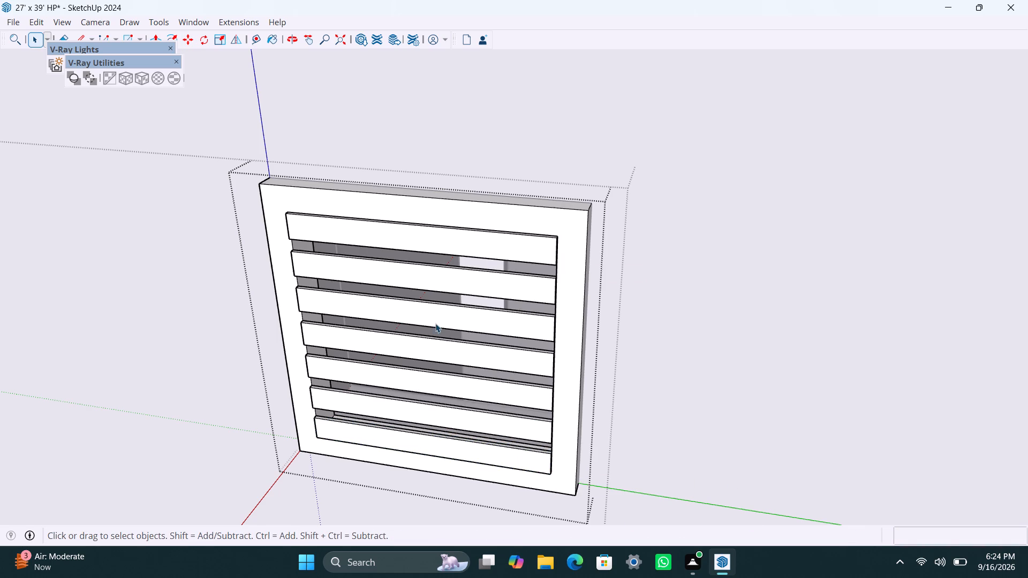
{"action": "scroll", "coordinate": [435, 323], "scroll_direction": "down", "scroll_amount": 11}
{"action": "middle_click_drag", "start_coordinate": [508, 375], "coordinate": [375, 314], "text": "shift"}
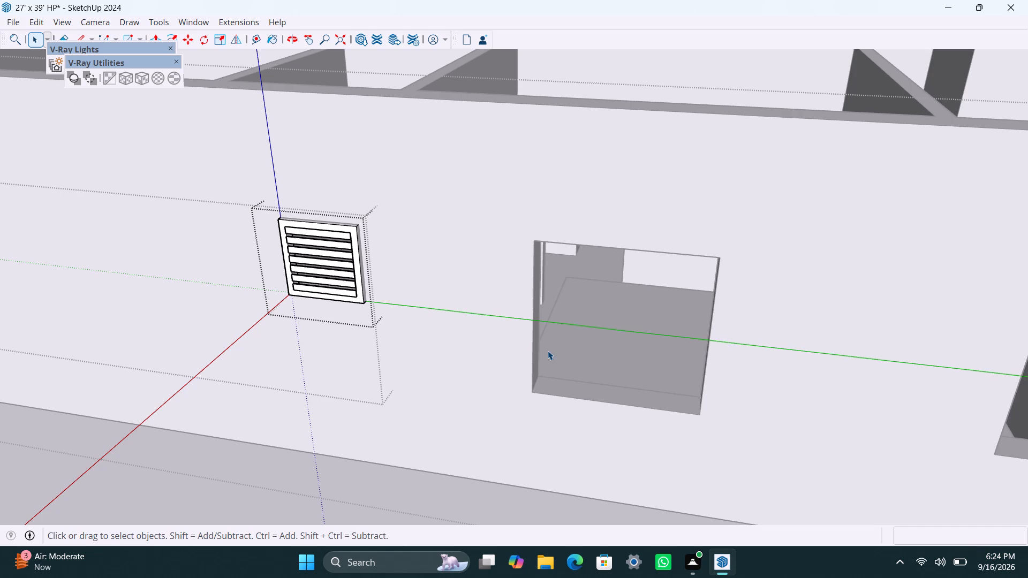
{"action": "key", "text": "r"}
{"action": "left_click", "coordinate": [533, 239]}
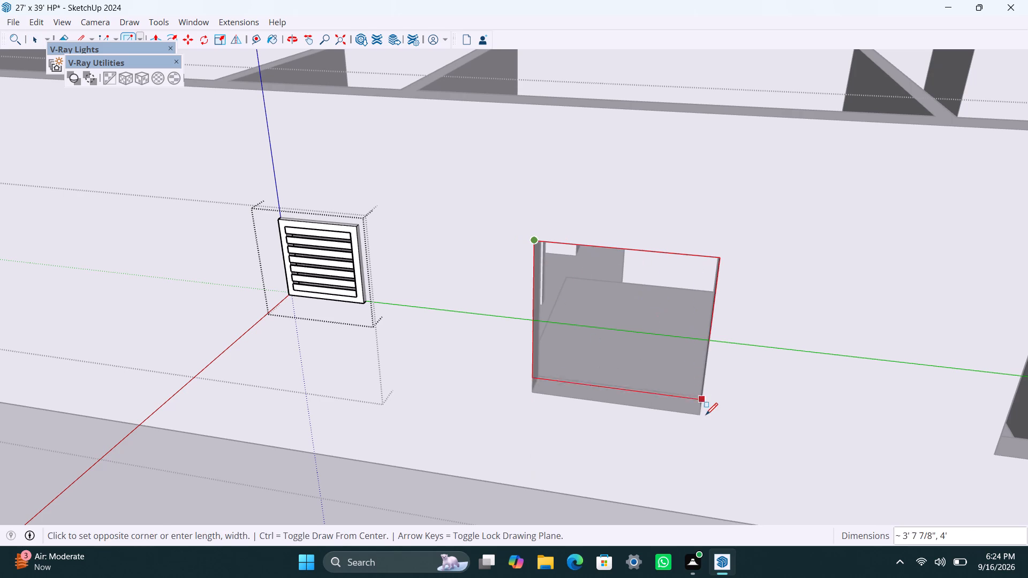
{"action": "left_click", "coordinate": [699, 415]}
{"action": "key", "text": "space"}
{"action": "double_click", "coordinate": [676, 359]}
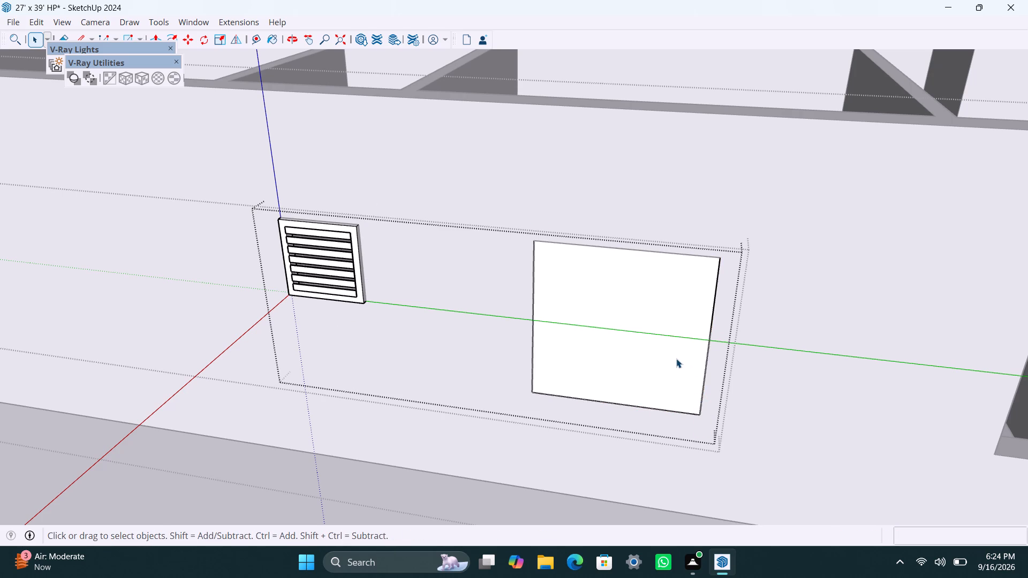
{"action": "right_click", "coordinate": [676, 359]}
{"action": "left_click", "coordinate": [765, 164]}
Open the new group, offset the face's outline 2" inward and delete the inner face.
{"action": "double_click", "coordinate": [624, 316]}
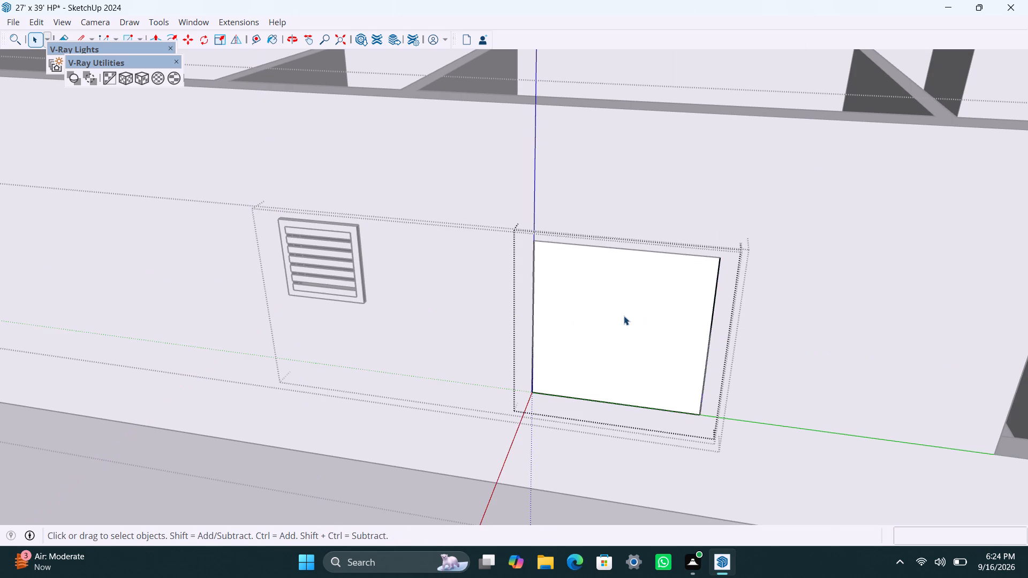
{"action": "left_click", "coordinate": [607, 302]}
{"action": "key", "text": "f"}
{"action": "left_click", "coordinate": [552, 282]}
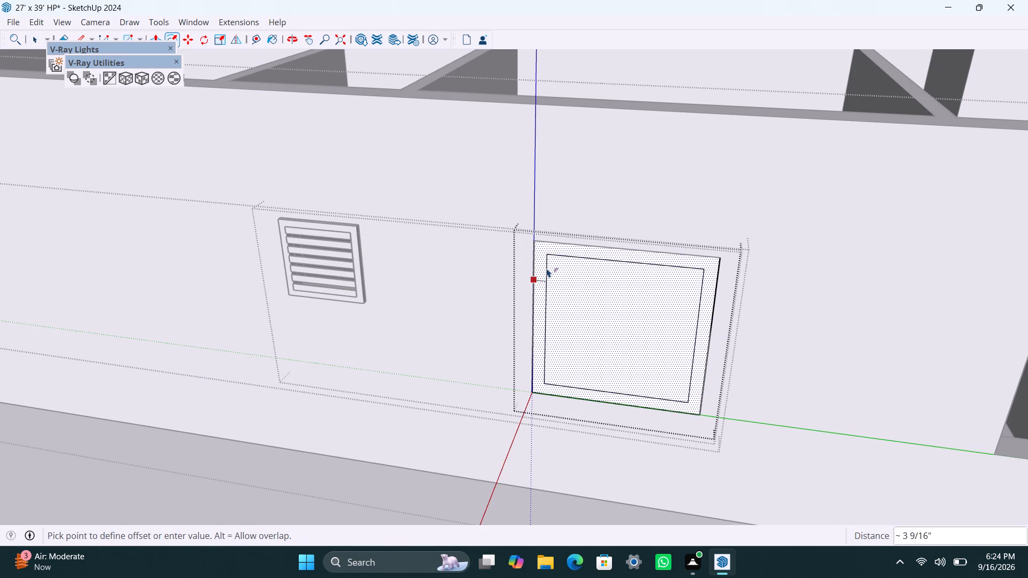
{"action": "key", "text": "2"}
{"action": "key", "text": "shift+quotedbl"}
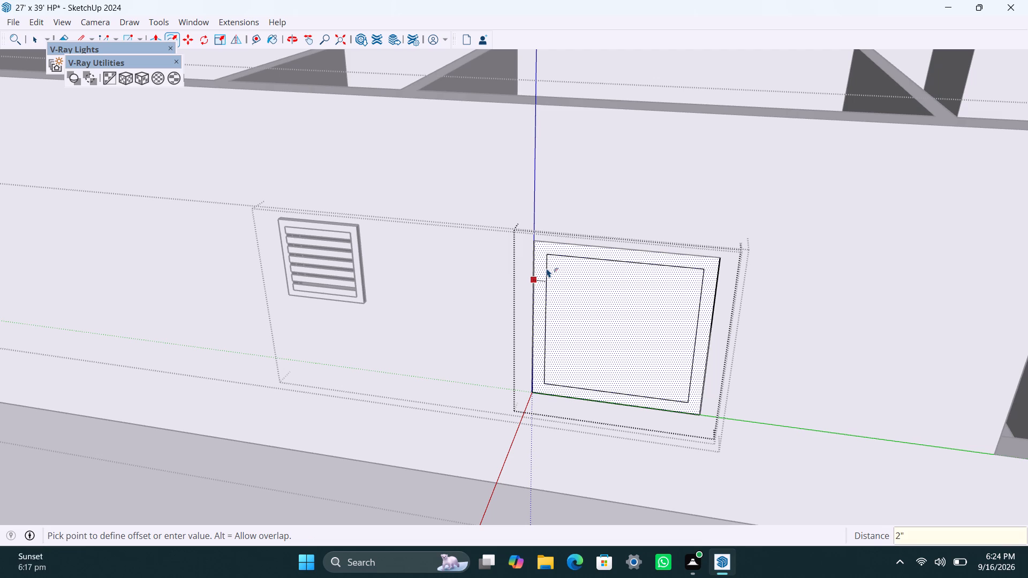
{"action": "key", "text": "Return"}
{"action": "key", "text": "space"}
{"action": "left_click", "coordinate": [647, 337]}
{"action": "key", "text": "Delete"}
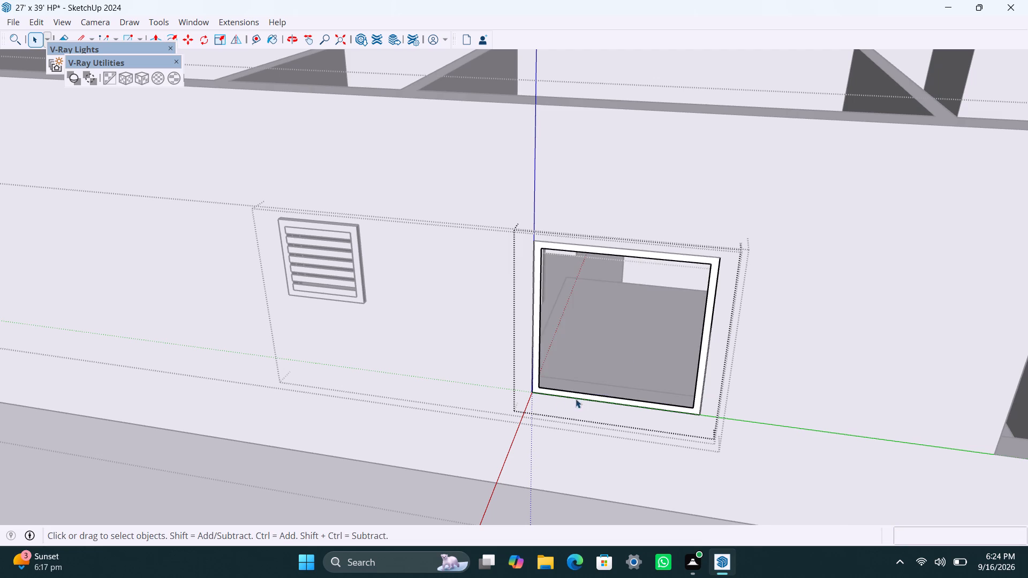
Extrude the larger window frame's face 1.5" into the wall and its front face another 1.5" outward.
{"action": "scroll", "coordinate": [538, 397], "scroll_direction": "up", "scroll_amount": 4}
{"action": "scroll", "coordinate": [533, 354], "scroll_direction": "up", "scroll_amount": 2}
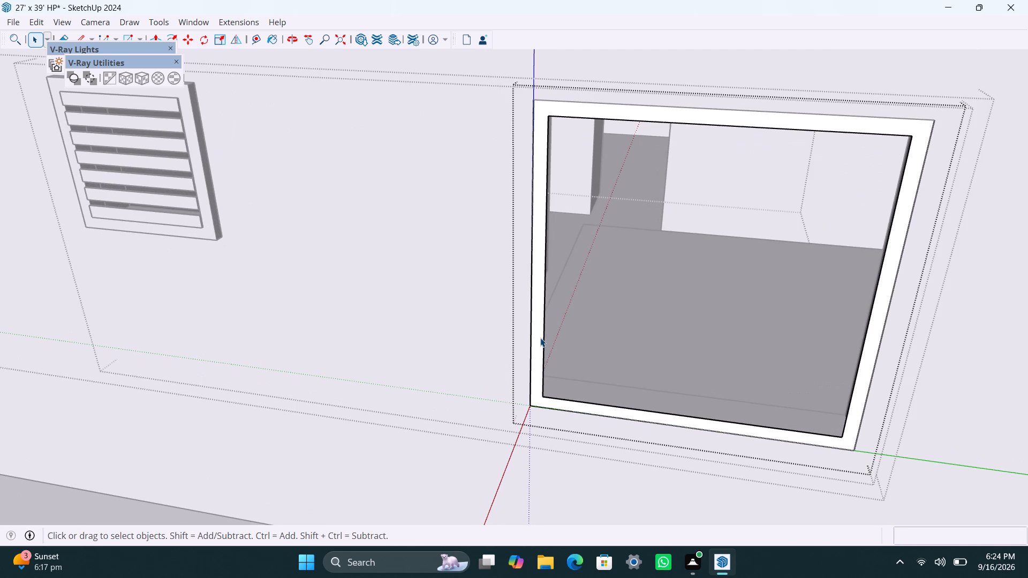
{"action": "left_click", "coordinate": [540, 338]}
{"action": "key", "text": "p"}
{"action": "left_click", "coordinate": [540, 338]}
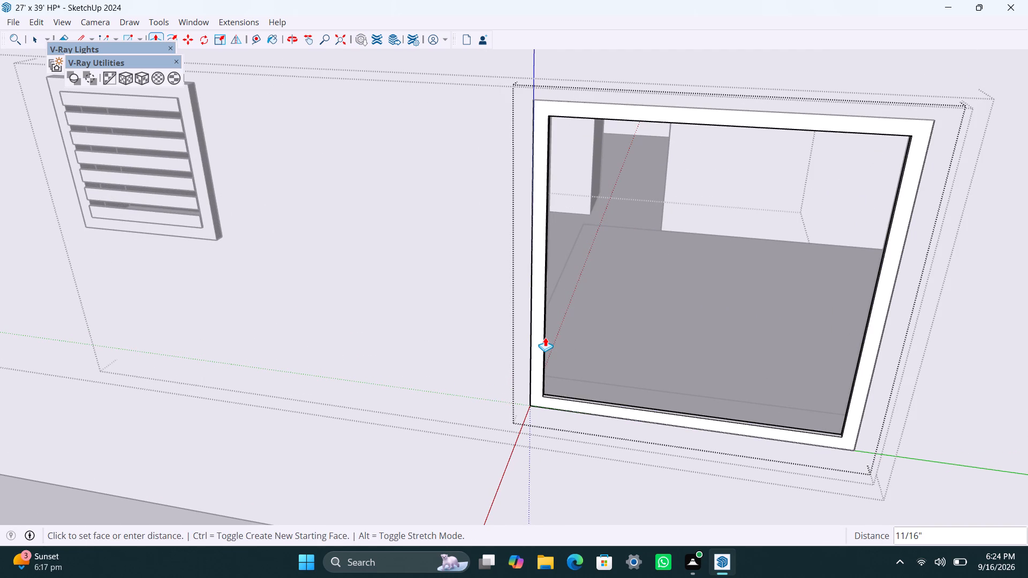
{"action": "type", "text": "1.5\""}
{"action": "key", "text": "Return"}
{"action": "left_click", "coordinate": [539, 361]}
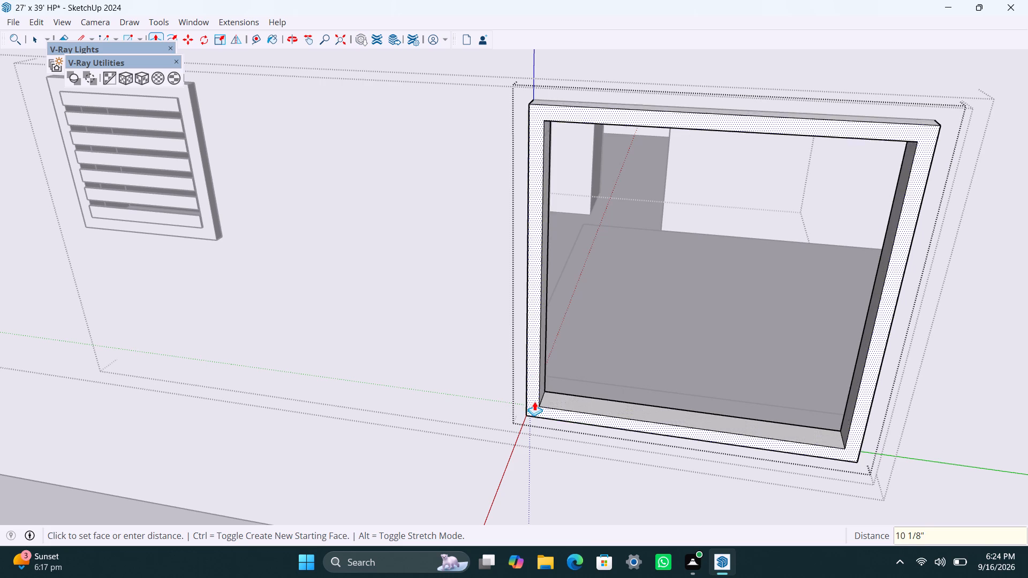
{"action": "type", "text": "1.5\""}
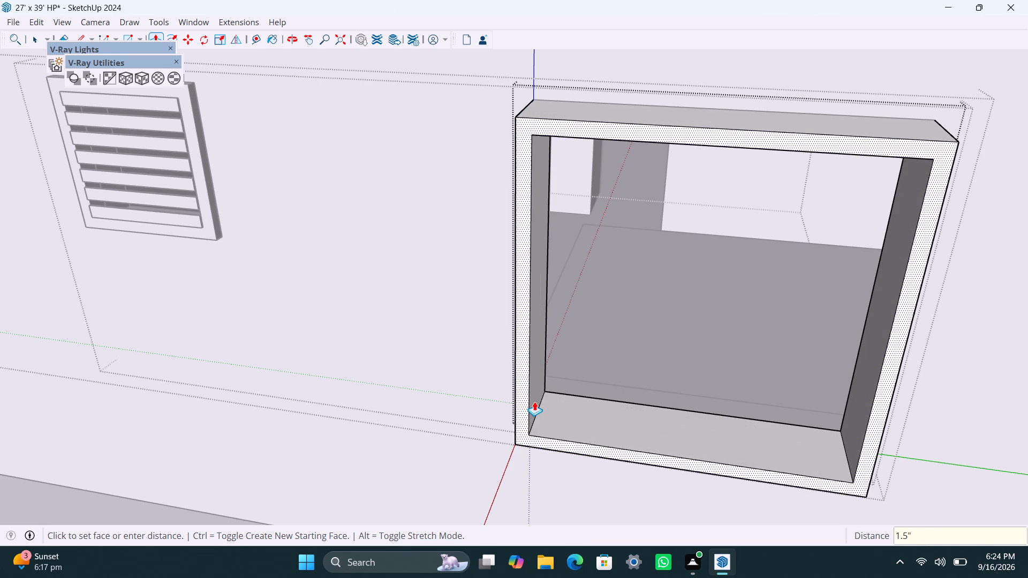
{"action": "key", "text": "Return"}
{"action": "key", "text": "space"}
Draw a rectangle over the left half of the frame's inner opening and delete the face filling the other half.
{"action": "scroll", "coordinate": [529, 347], "scroll_direction": "down", "scroll_amount": 3}
{"action": "key", "text": "r"}
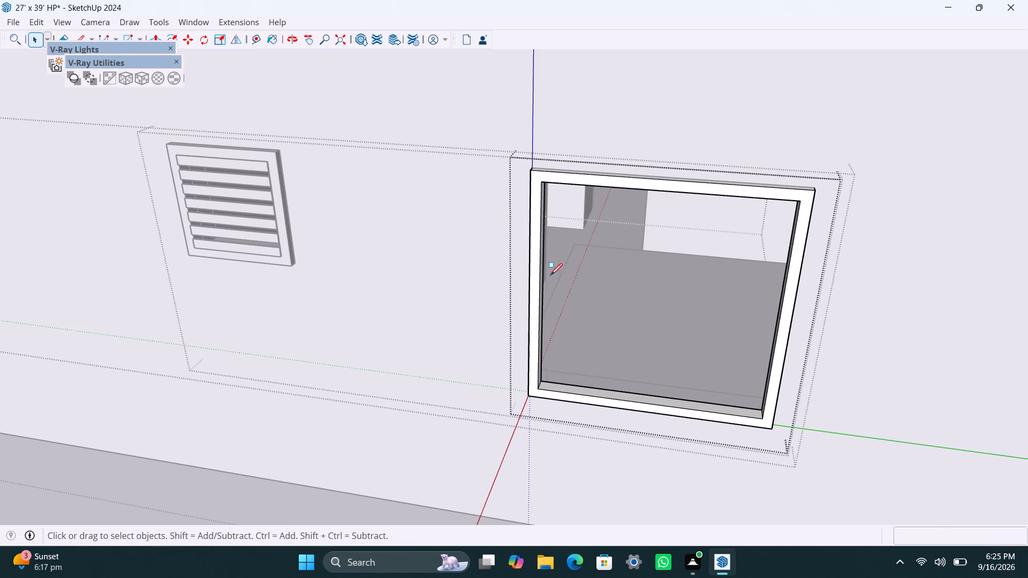
{"action": "left_click", "coordinate": [540, 182]}
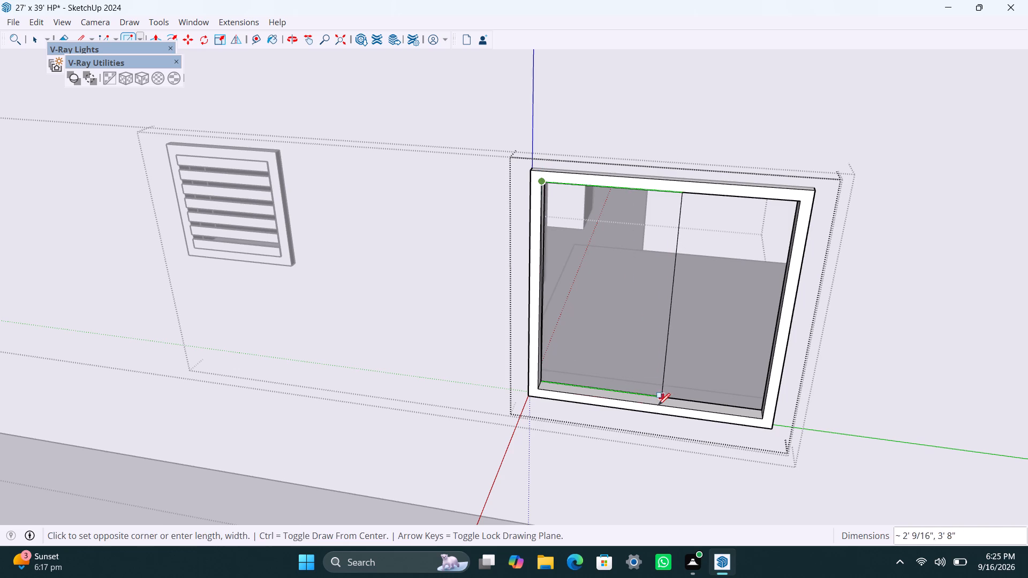
{"action": "left_click", "coordinate": [652, 406]}
{"action": "key", "text": "space"}
{"action": "left_click", "coordinate": [691, 387]}
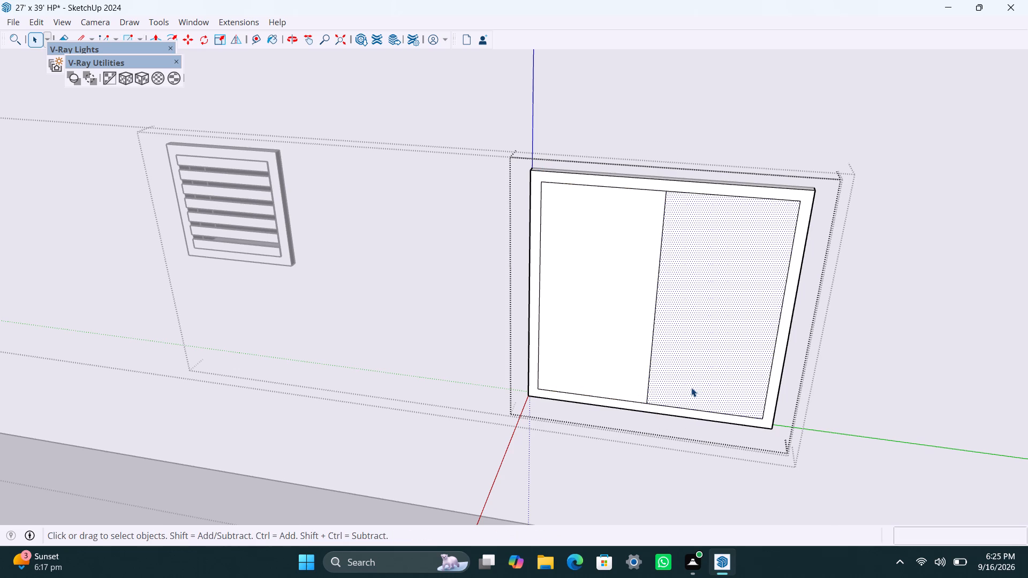
{"action": "key", "text": "Delete"}
Make the half-width pane's face and edges a group and extrude the face 8 mm inside the group.
{"action": "double_click", "coordinate": [603, 371]}
{"action": "right_click_drag", "start_coordinate": [603, 371], "coordinate": [598, 371]}
{"action": "left_click", "coordinate": [696, 176]}
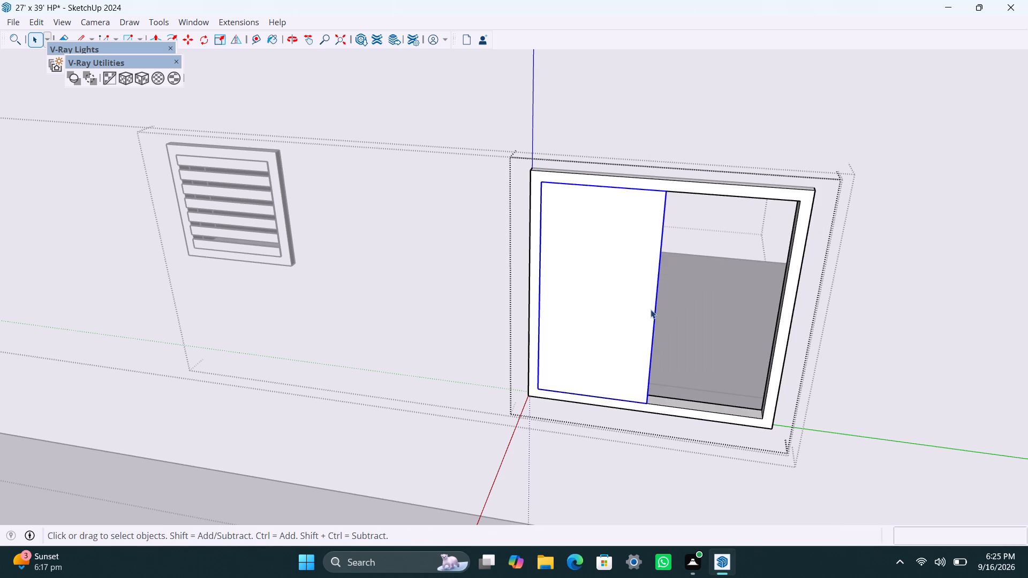
{"action": "triple_click", "coordinate": [634, 321]}
{"action": "key", "text": "p"}
{"action": "left_click", "coordinate": [632, 321]}
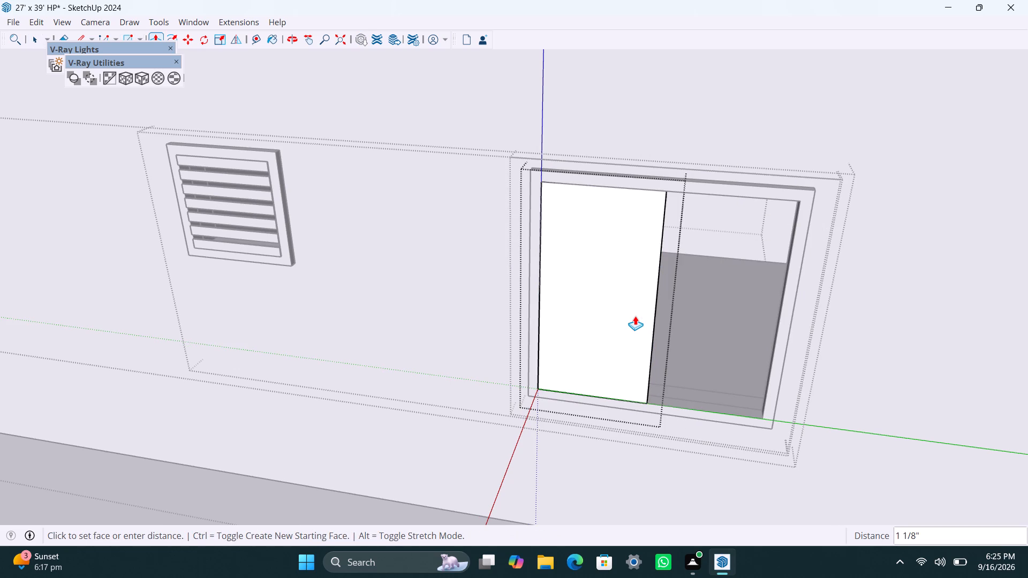
{"action": "type", "text": "8MM"}
{"action": "key", "text": "Return"}
{"action": "key", "text": "space"}
{"action": "left_click", "coordinate": [920, 397]}
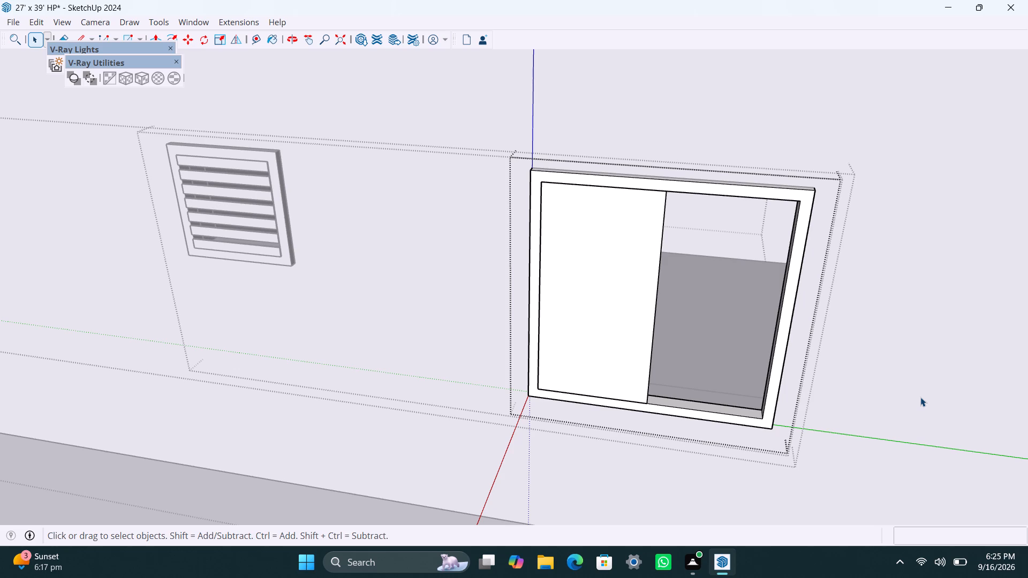
Move the pane about 2" back into the depth of the window frame.
{"action": "scroll", "coordinate": [611, 387], "scroll_direction": "up", "scroll_amount": 1}
{"action": "middle_click_drag", "start_coordinate": [610, 478], "coordinate": [521, 474]}
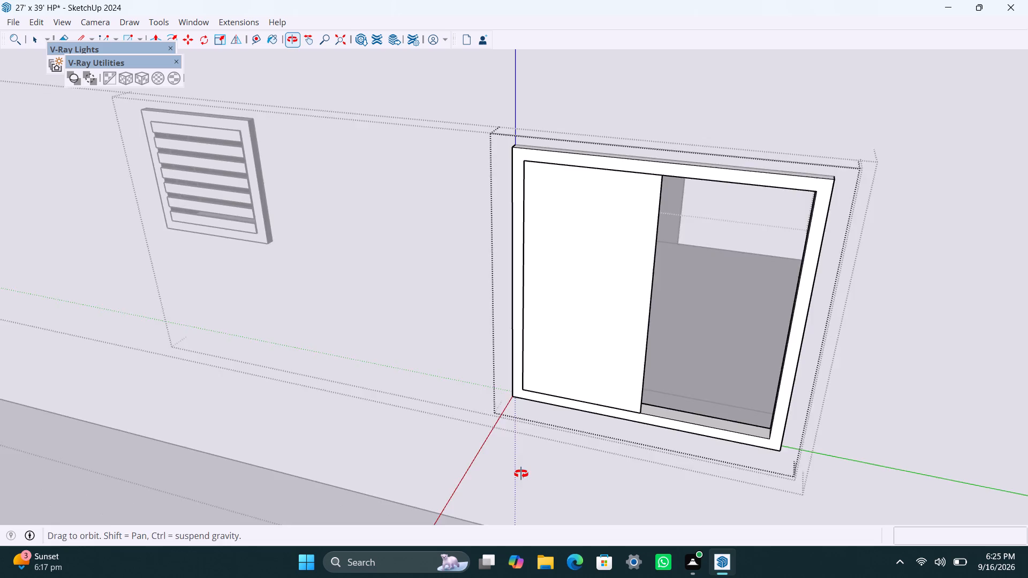
{"action": "middle_click_drag", "start_coordinate": [521, 474], "coordinate": [520, 474]}
{"action": "scroll", "coordinate": [581, 406], "scroll_direction": "up", "scroll_amount": 8}
{"action": "left_click", "coordinate": [620, 419]}
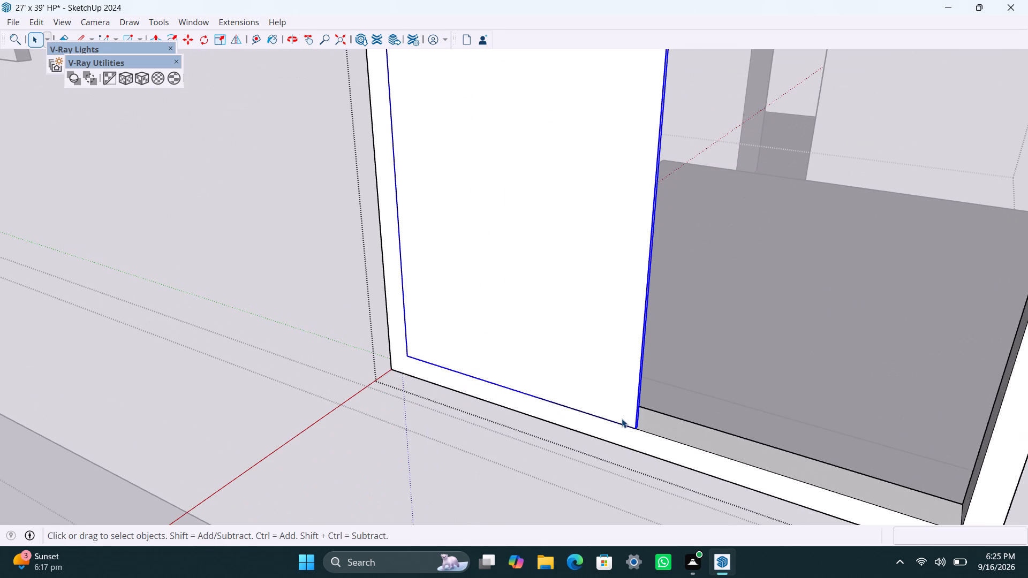
{"action": "key", "text": "m"}
{"action": "scroll", "coordinate": [631, 420], "scroll_direction": "up", "scroll_amount": 5}
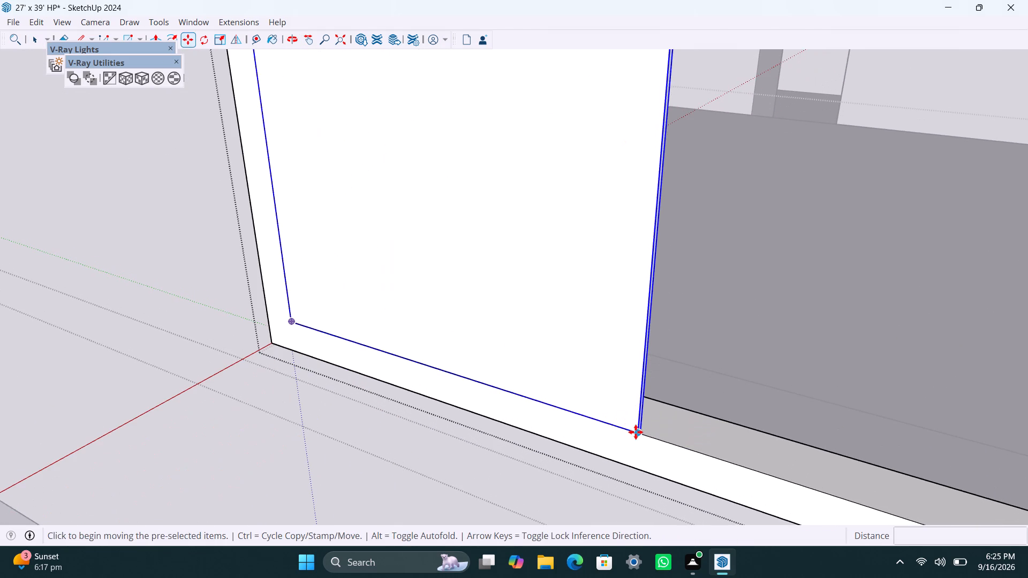
{"action": "left_click", "coordinate": [636, 432]}
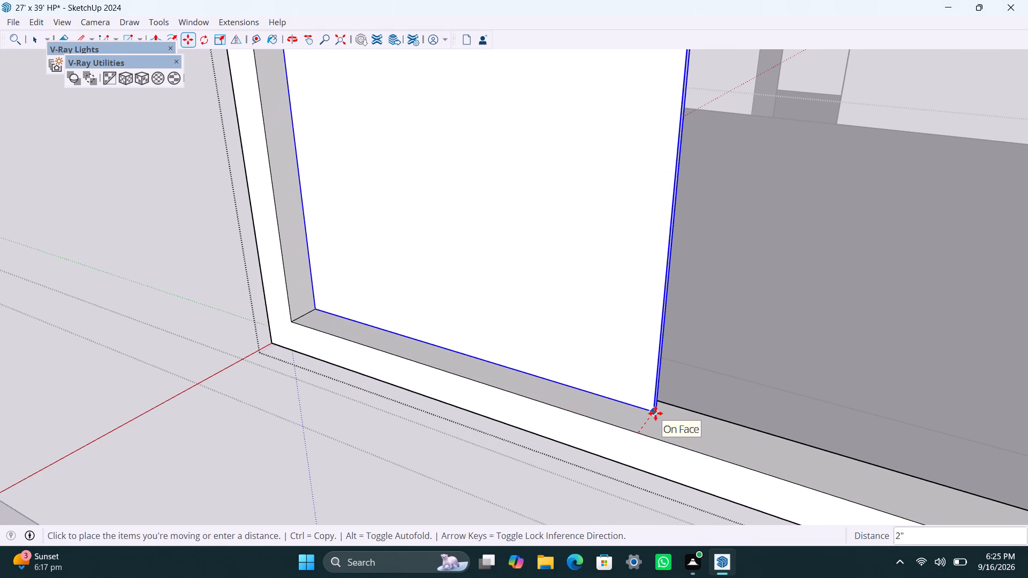
{"action": "left_click", "coordinate": [655, 413]}
Copy the pane into the empty right half of the opening, snapping it to the frame's front inner bottom corner.
{"action": "scroll", "coordinate": [592, 441], "scroll_direction": "down", "scroll_amount": 16}
{"action": "middle_click_drag", "start_coordinate": [646, 469], "coordinate": [679, 379]}
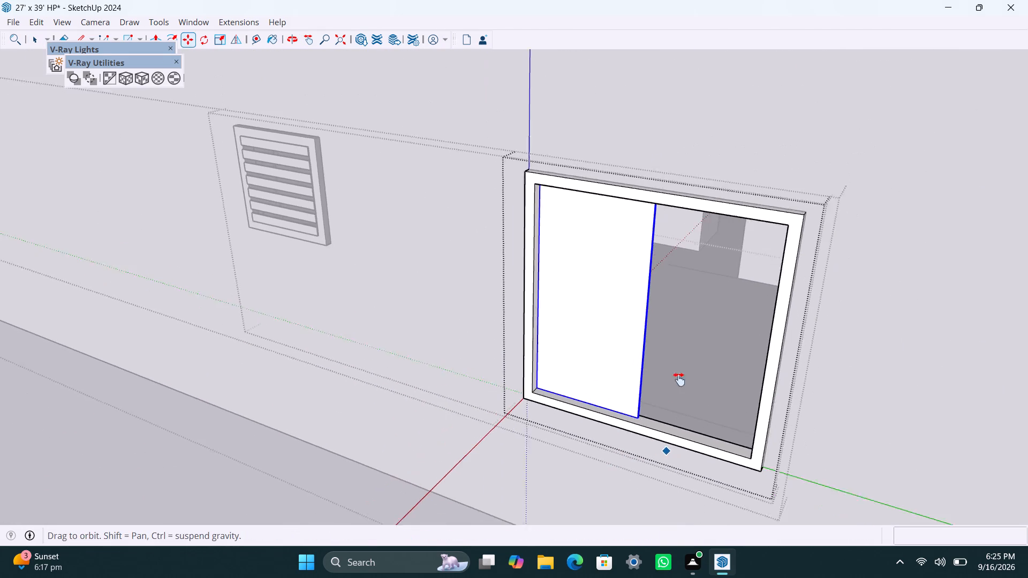
{"action": "middle_click_drag", "start_coordinate": [679, 379], "coordinate": [681, 372]}
{"action": "scroll", "coordinate": [666, 379], "scroll_direction": "up", "scroll_amount": 3}
{"action": "middle_click_drag", "start_coordinate": [698, 416], "coordinate": [775, 440]}
{"action": "scroll", "coordinate": [647, 308], "scroll_direction": "up", "scroll_amount": 1}
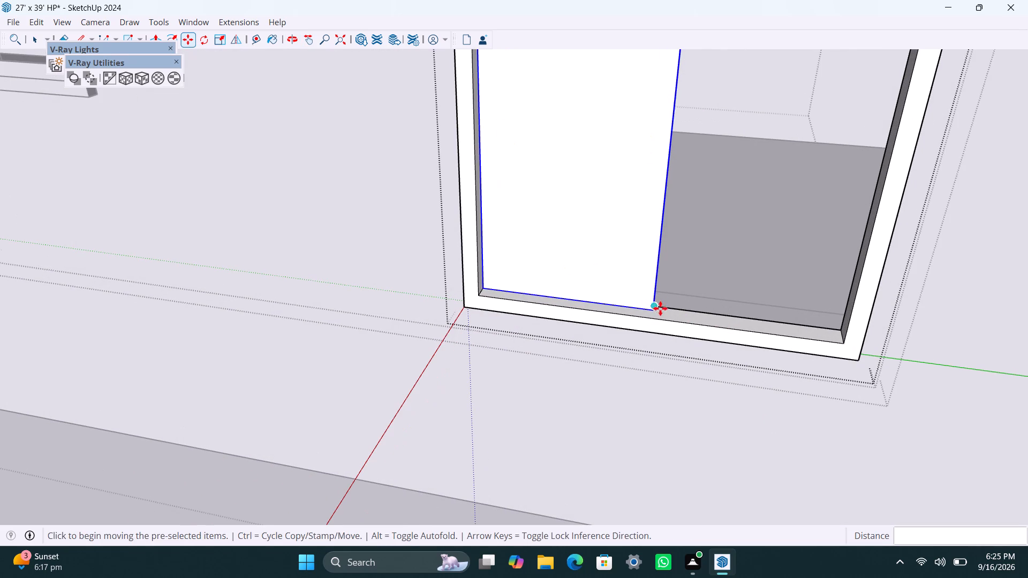
{"action": "left_click", "coordinate": [648, 305]}
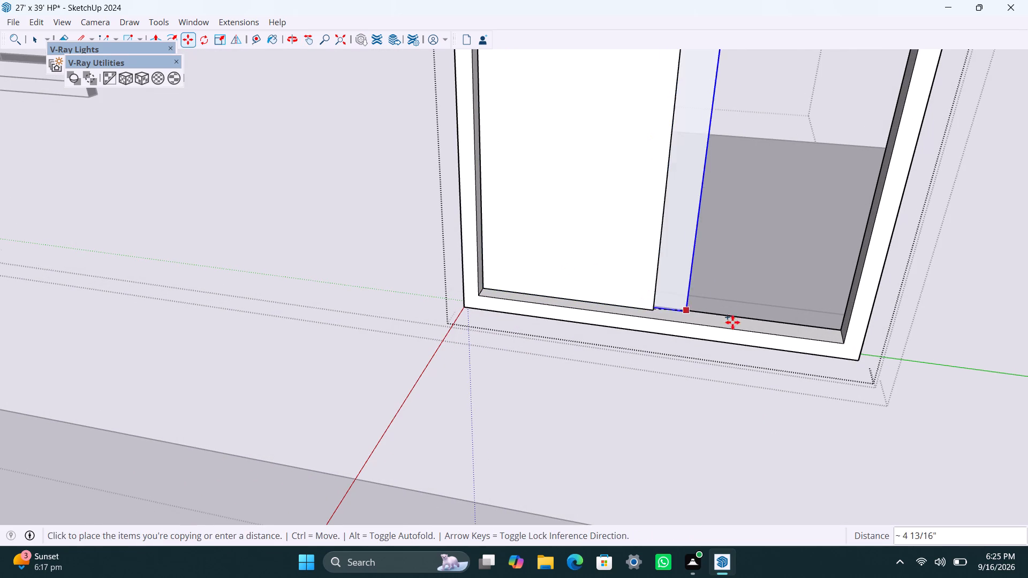
{"action": "left_click", "coordinate": [838, 344]}
Move the copied pane about 1 7/8" back into the depth of the frame and leave the frame group.
{"action": "scroll", "coordinate": [683, 330], "scroll_direction": "up", "scroll_amount": 3}
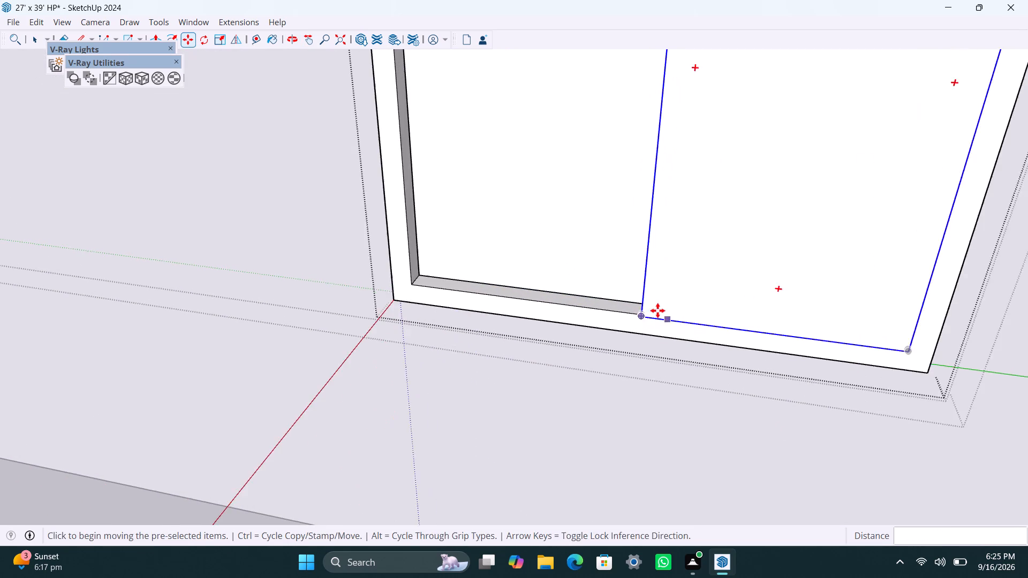
{"action": "scroll", "coordinate": [657, 310], "scroll_direction": "up", "scroll_amount": 3}
{"action": "middle_click_drag", "start_coordinate": [651, 315], "coordinate": [873, 372]}
{"action": "scroll", "coordinate": [637, 260], "scroll_direction": "up", "scroll_amount": 5}
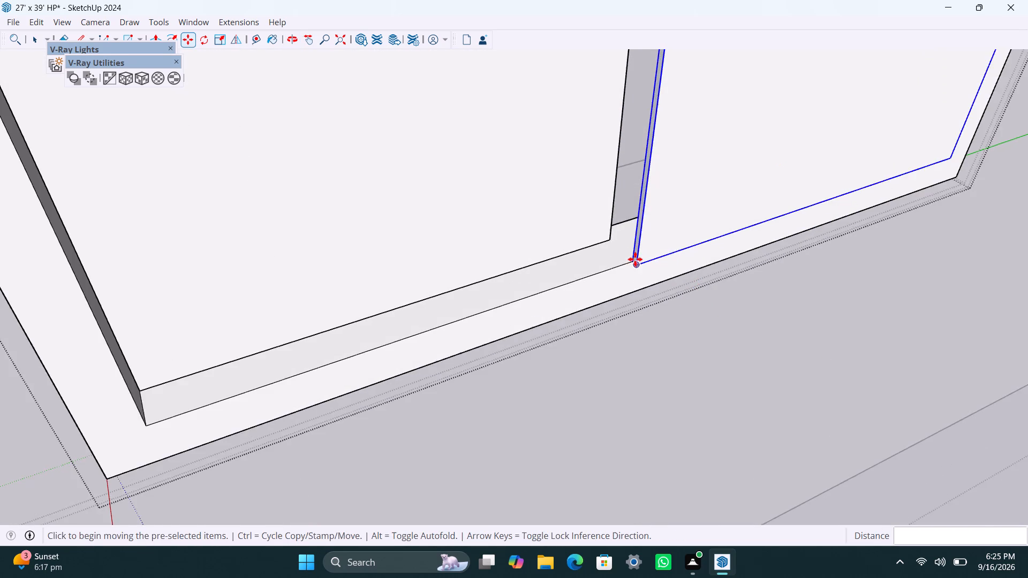
{"action": "scroll", "coordinate": [635, 259], "scroll_direction": "up", "scroll_amount": 8}
{"action": "left_click", "coordinate": [638, 267]}
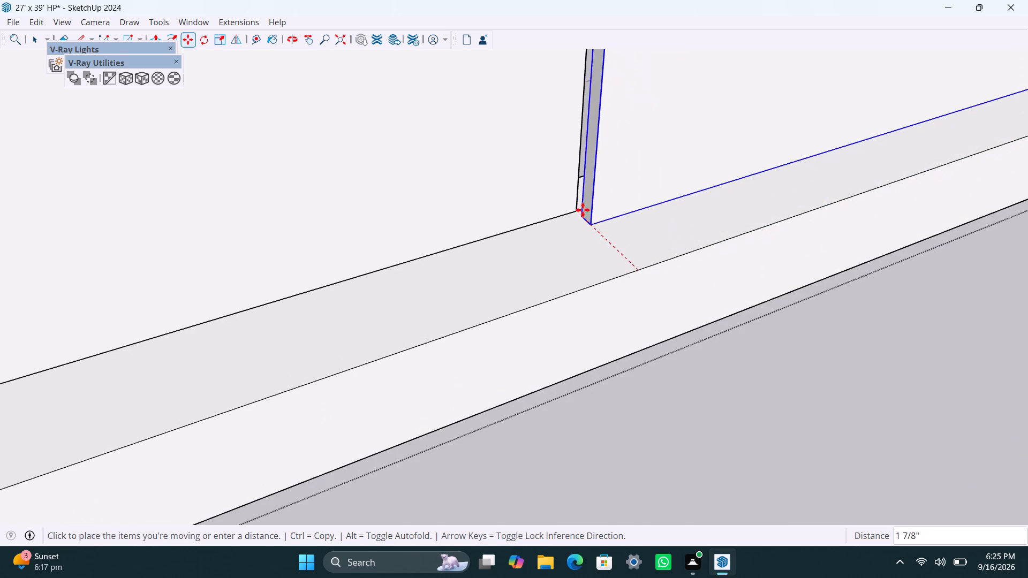
{"action": "left_click", "coordinate": [580, 207]}
{"action": "scroll", "coordinate": [580, 261], "scroll_direction": "down", "scroll_amount": 17}
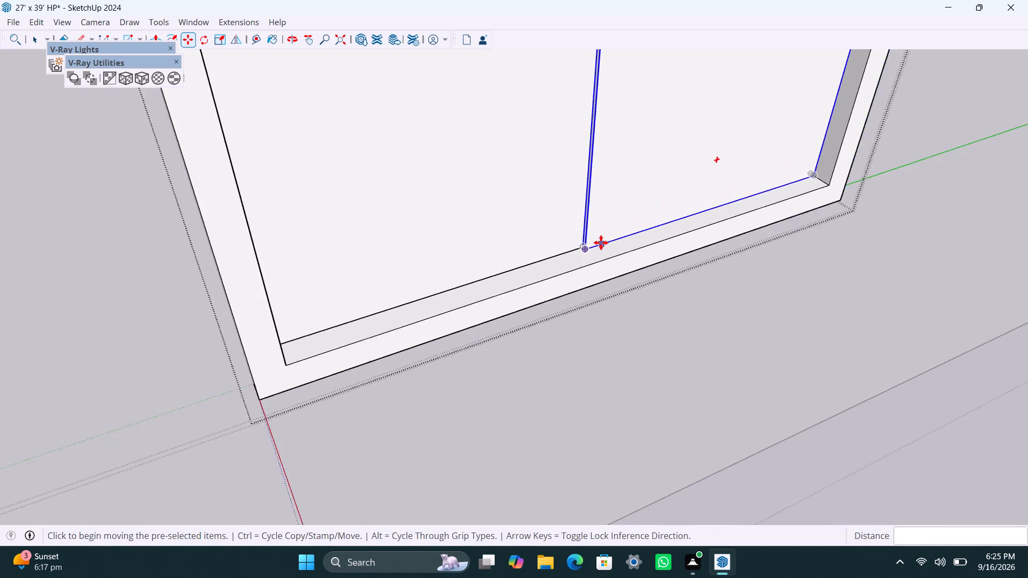
{"action": "scroll", "coordinate": [601, 242], "scroll_direction": "down", "scroll_amount": 20}
{"action": "scroll", "coordinate": [601, 242], "scroll_direction": "down", "scroll_amount": 1}
{"action": "middle_click_drag", "start_coordinate": [780, 285], "coordinate": [622, 251]}
{"action": "key", "text": "space"}
{"action": "left_click", "coordinate": [731, 365]}
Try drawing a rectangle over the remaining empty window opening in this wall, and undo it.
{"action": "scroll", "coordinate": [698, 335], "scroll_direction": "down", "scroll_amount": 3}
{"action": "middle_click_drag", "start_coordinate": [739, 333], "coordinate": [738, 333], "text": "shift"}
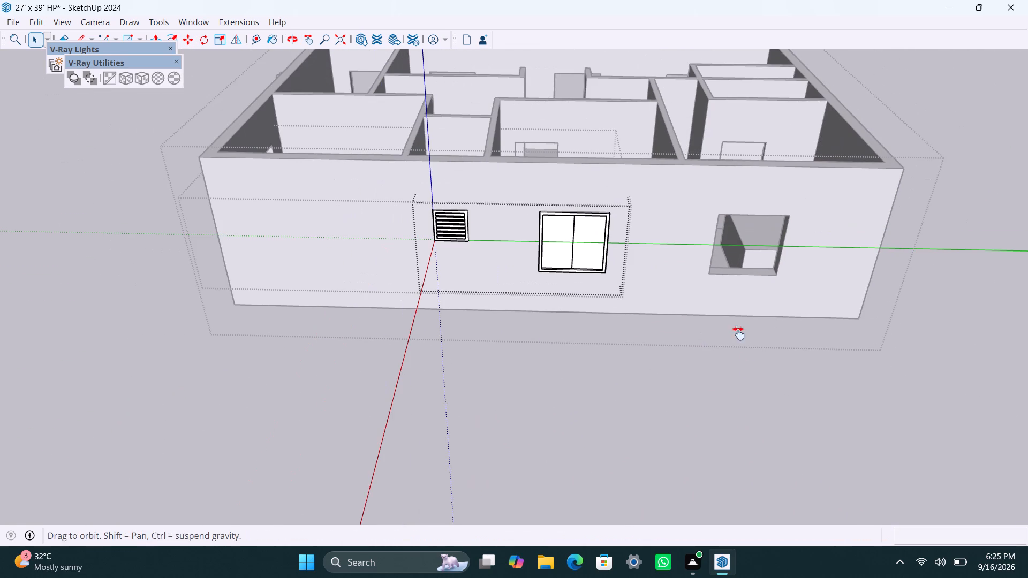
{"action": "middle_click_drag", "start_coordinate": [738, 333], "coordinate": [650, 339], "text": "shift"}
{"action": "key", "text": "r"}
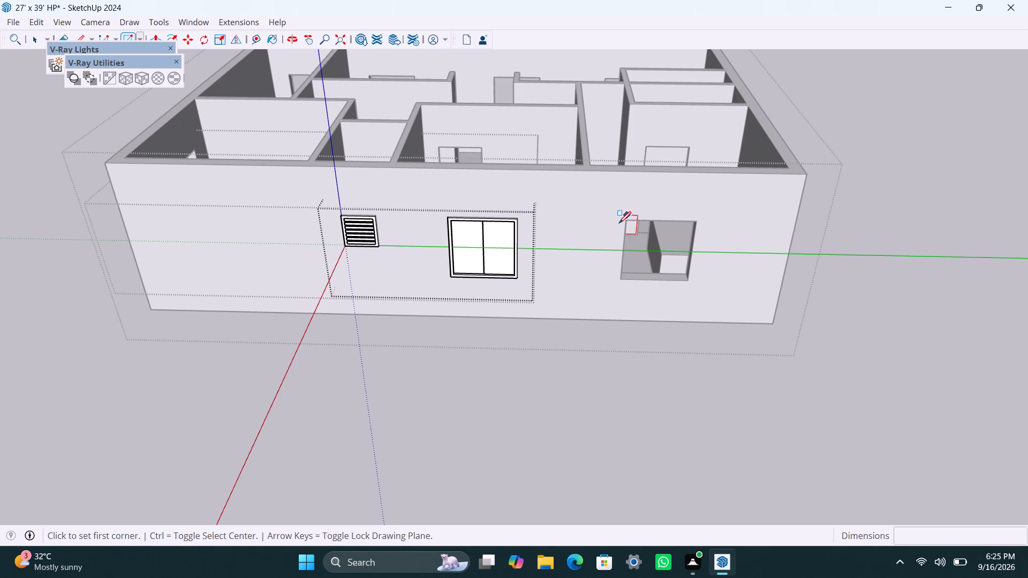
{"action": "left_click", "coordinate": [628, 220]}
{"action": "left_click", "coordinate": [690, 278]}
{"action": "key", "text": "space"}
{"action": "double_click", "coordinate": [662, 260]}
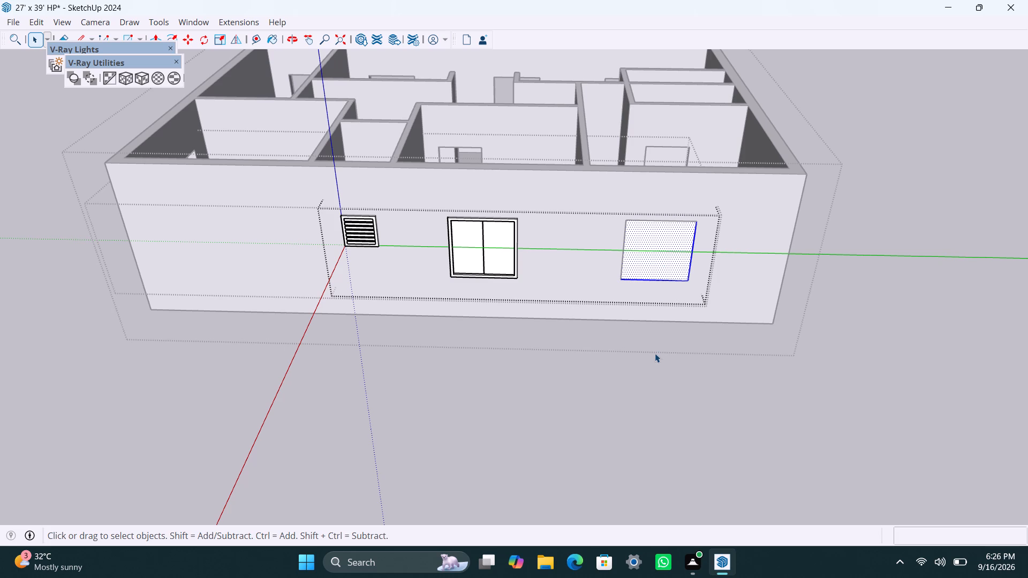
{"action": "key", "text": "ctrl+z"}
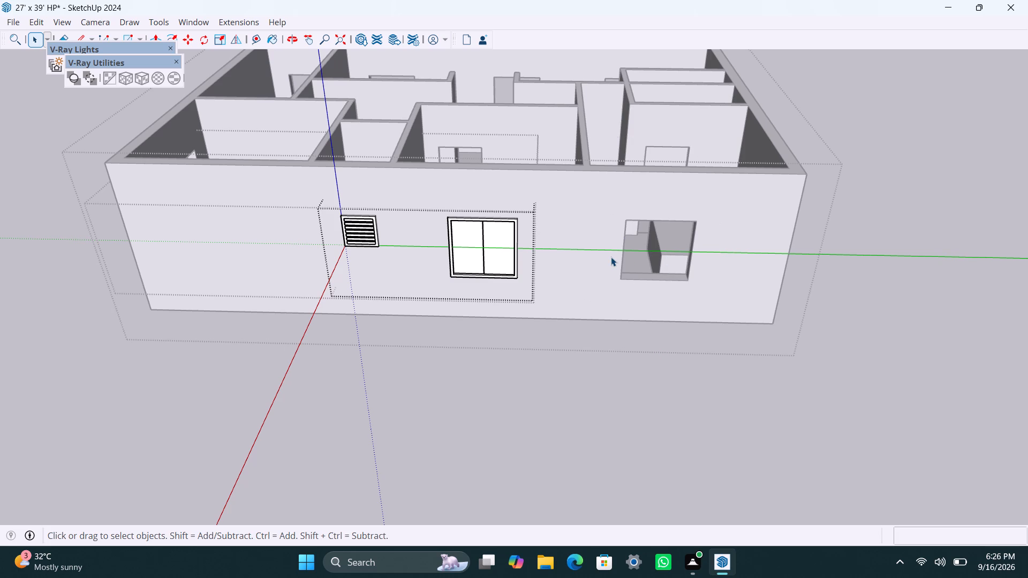
Draw a 4' x 4' rectangle over the wall's empty window opening and make its face and edges a group.
{"action": "key", "text": "r"}
{"action": "scroll", "coordinate": [632, 208], "scroll_direction": "up", "scroll_amount": 4}
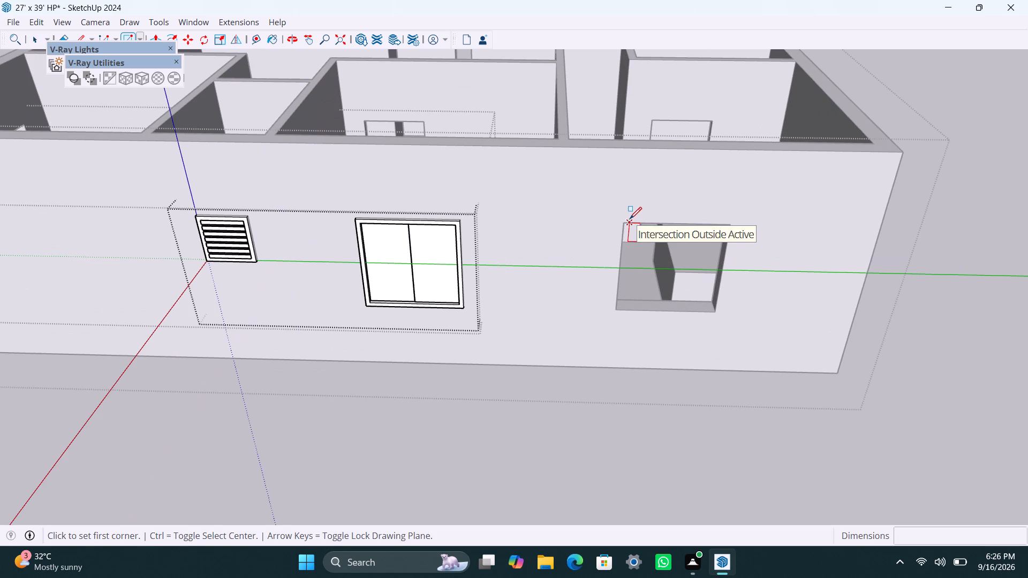
{"action": "left_click_drag", "start_coordinate": [627, 224], "coordinate": [629, 231]}
{"action": "left_click", "coordinate": [717, 313]}
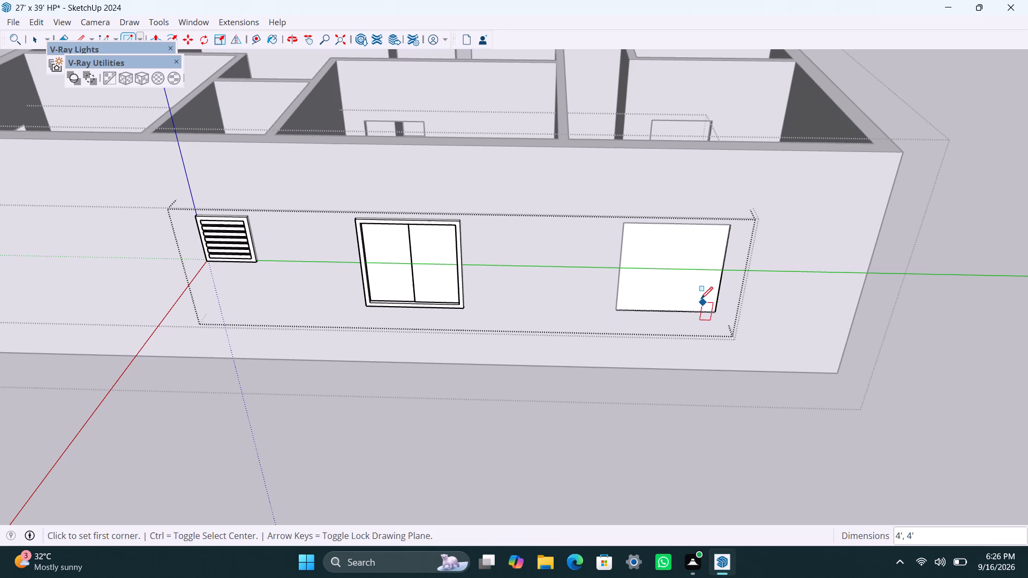
{"action": "key", "text": "space"}
{"action": "double_click", "coordinate": [671, 290]}
{"action": "right_click", "coordinate": [671, 290]}
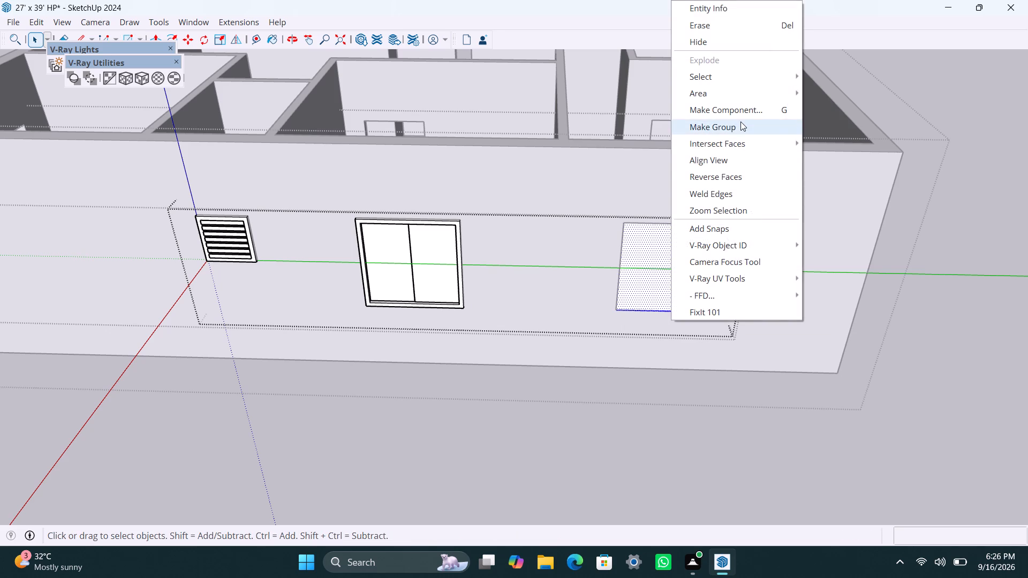
{"action": "left_click", "coordinate": [740, 121]}
Inside the new group, offset the face's edges 2" inward and delete the inner face to leave a frame.
{"action": "double_click", "coordinate": [657, 258]}
{"action": "left_click", "coordinate": [651, 256]}
{"action": "key", "text": "f"}
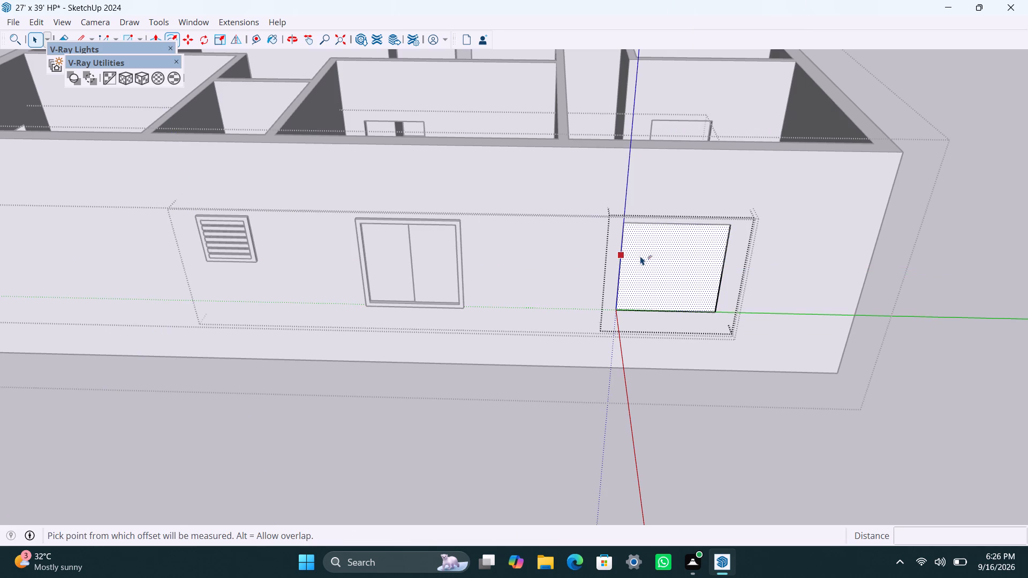
{"action": "left_click", "coordinate": [639, 256]}
{"action": "type", "text": "2\""}
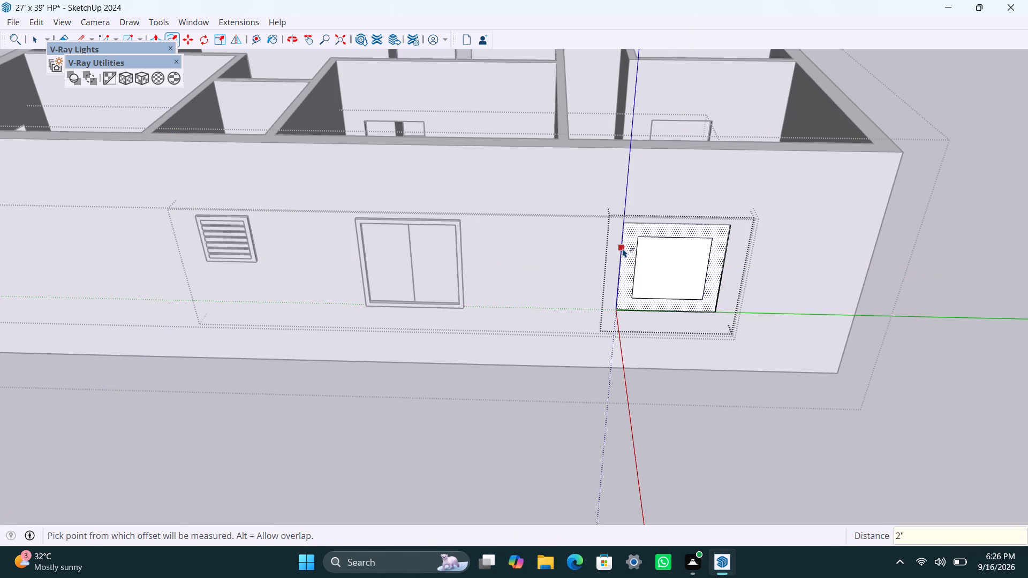
{"action": "key", "text": "Return"}
{"action": "key", "text": "space"}
{"action": "left_click", "coordinate": [697, 268]}
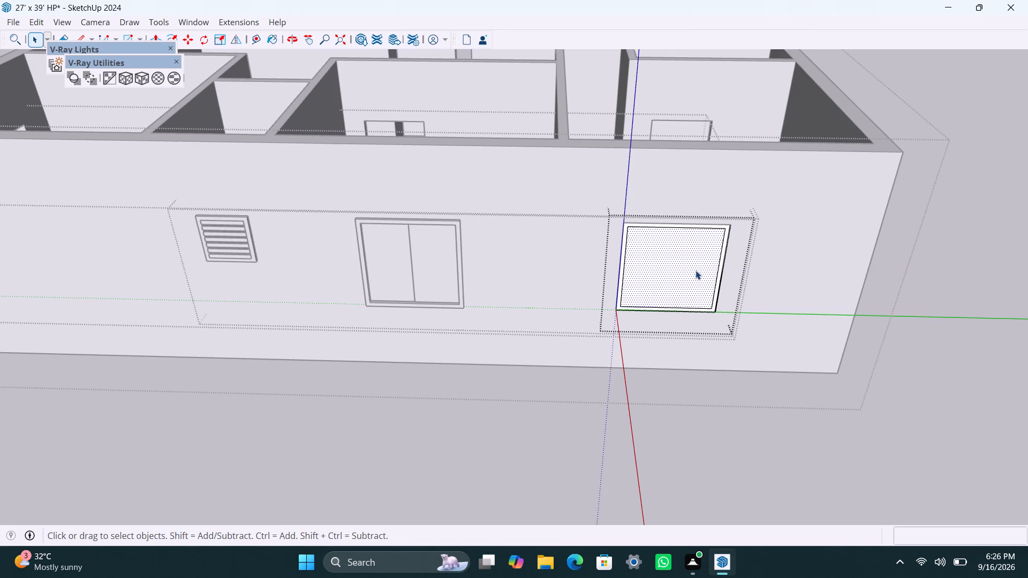
{"action": "key", "text": "Delete"}
Extrude the frame face 1.5" back into the opening and another 1.5" outward from the wall.
{"action": "scroll", "coordinate": [608, 284], "scroll_direction": "up", "scroll_amount": 7}
{"action": "left_click", "coordinate": [624, 296]}
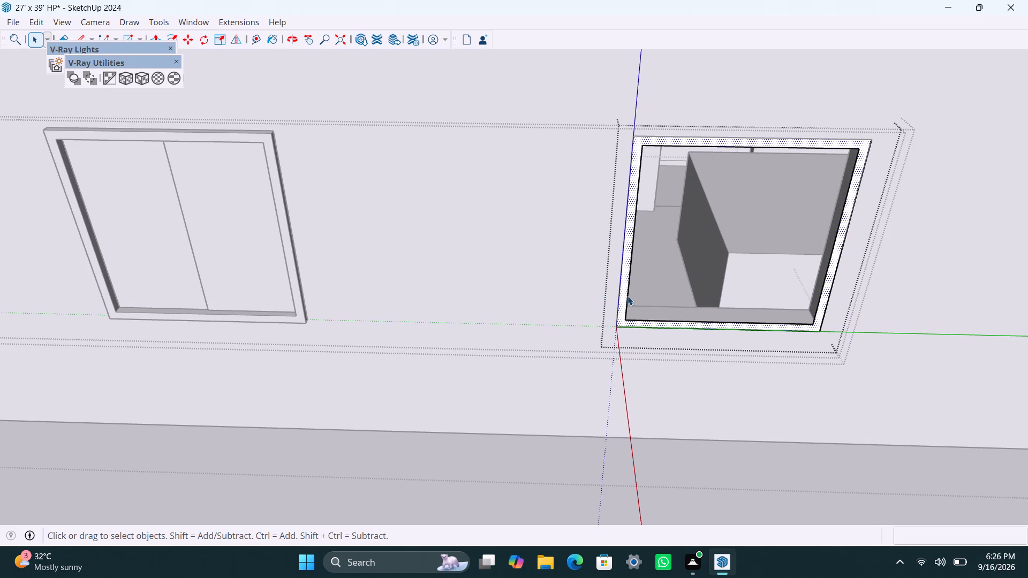
{"action": "key", "text": "p"}
{"action": "left_click", "coordinate": [628, 296]}
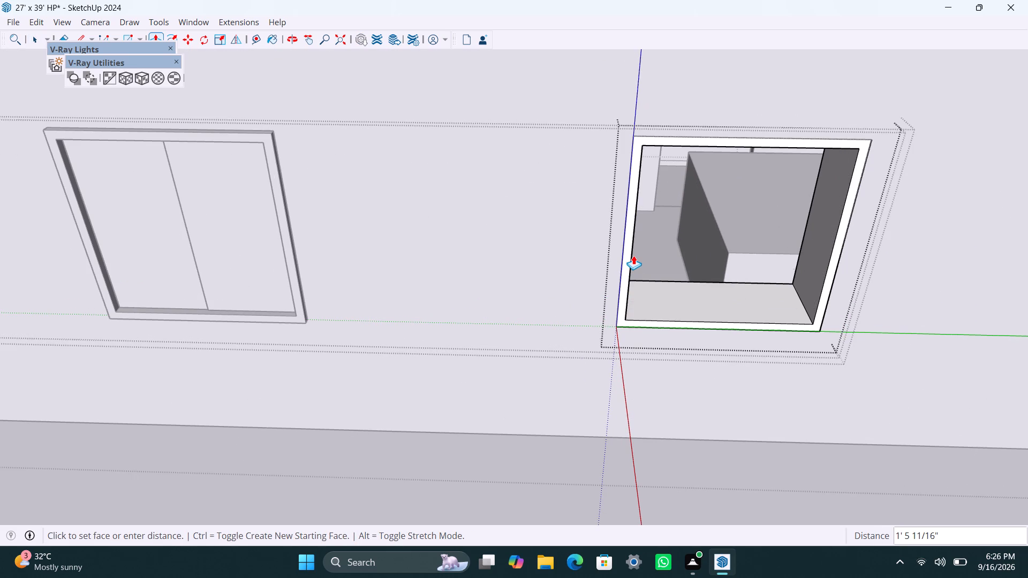
{"action": "type", "text": "1.5\""}
{"action": "key", "text": "Return"}
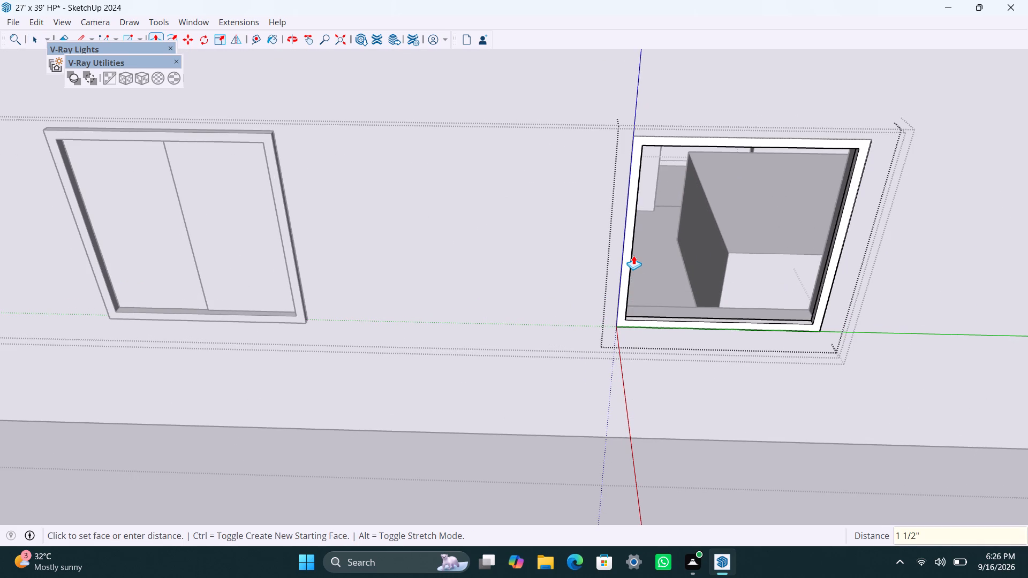
{"action": "left_click", "coordinate": [619, 295]}
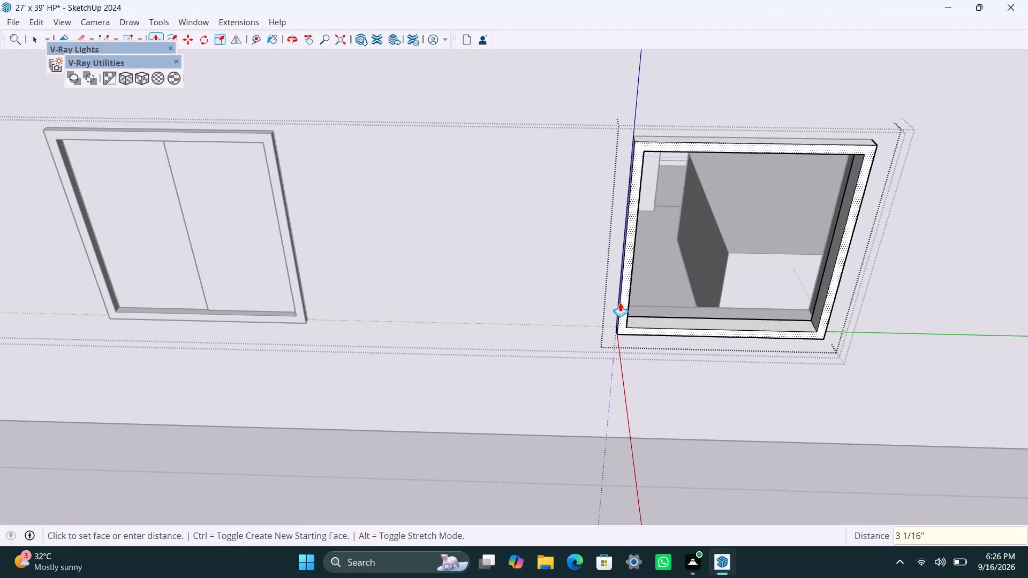
{"action": "type", "text": "1.5\""}
{"action": "key", "text": "Return"}
{"action": "key", "text": "space"}
Draw a 1' 10" x 3' 8" rectangle over the left half of the frame's inner opening and delete the face filling the other half.
{"action": "key", "text": "r"}
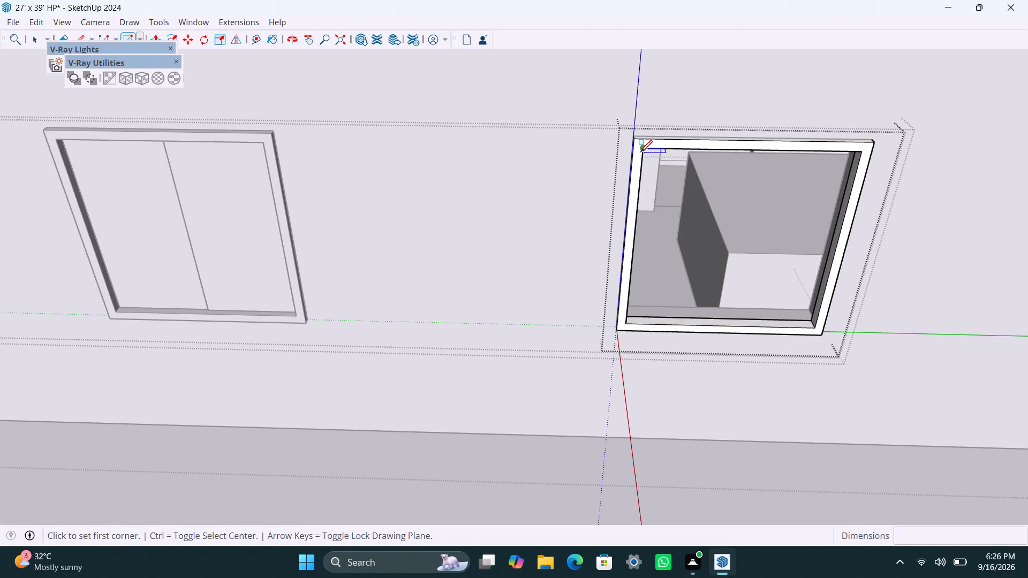
{"action": "left_click_drag", "start_coordinate": [641, 151], "coordinate": [644, 156]}
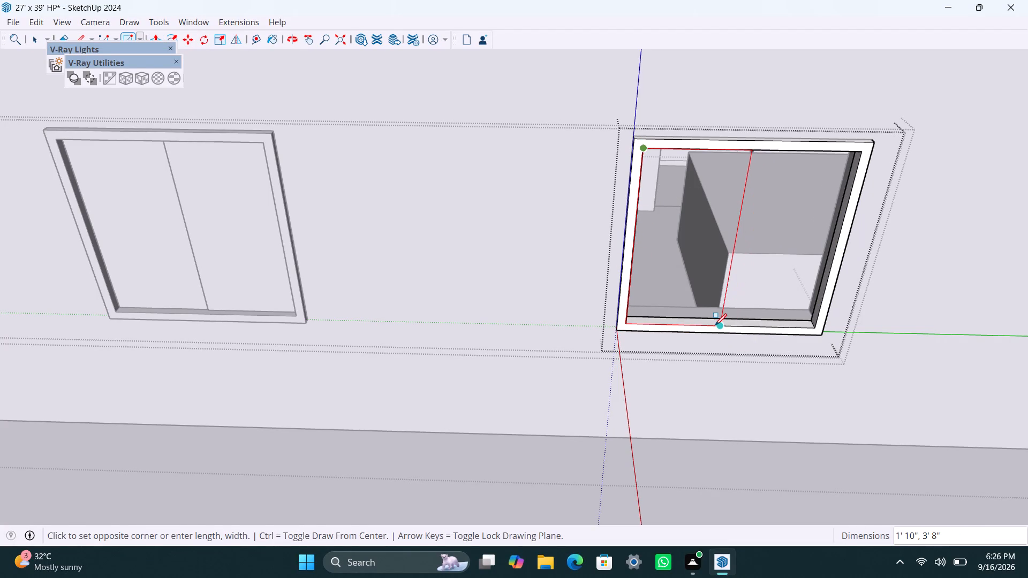
{"action": "left_click", "coordinate": [715, 325]}
{"action": "key", "text": "space"}
{"action": "left_click", "coordinate": [714, 315]}
{"action": "left_click", "coordinate": [739, 315]}
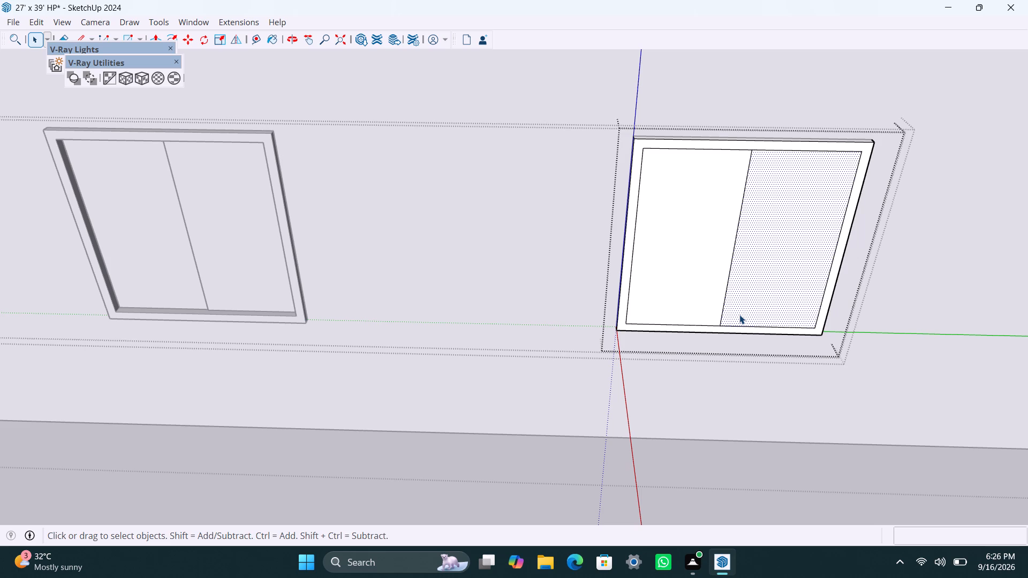
{"action": "key", "text": "Delete"}
Make the half-width pane's face and edges a group and extrude the face 8 mm inside the group.
{"action": "double_click", "coordinate": [695, 305]}
{"action": "right_click", "coordinate": [695, 305]}
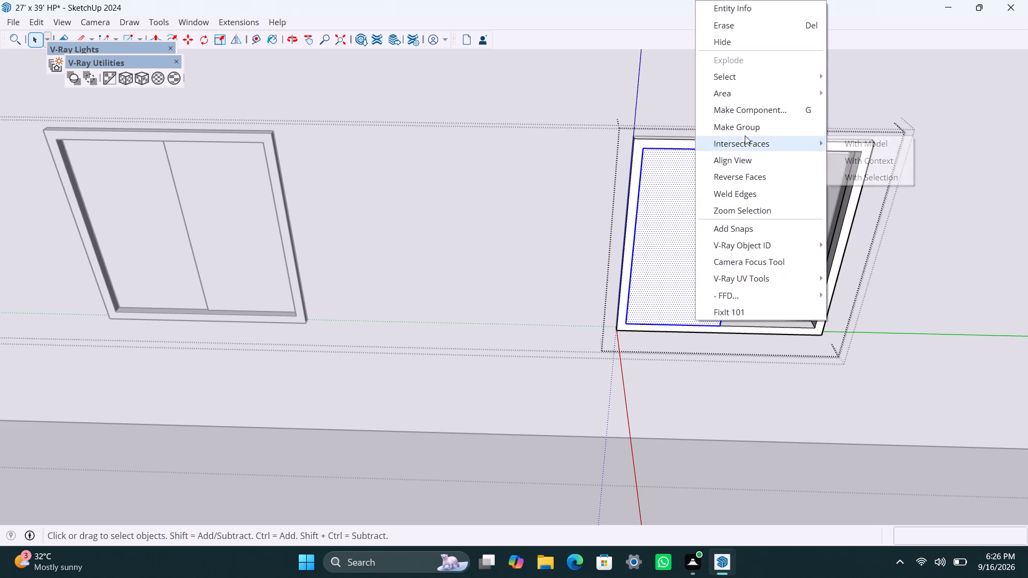
{"action": "left_click", "coordinate": [744, 126]}
{"action": "triple_click", "coordinate": [692, 236]}
{"action": "key", "text": "p"}
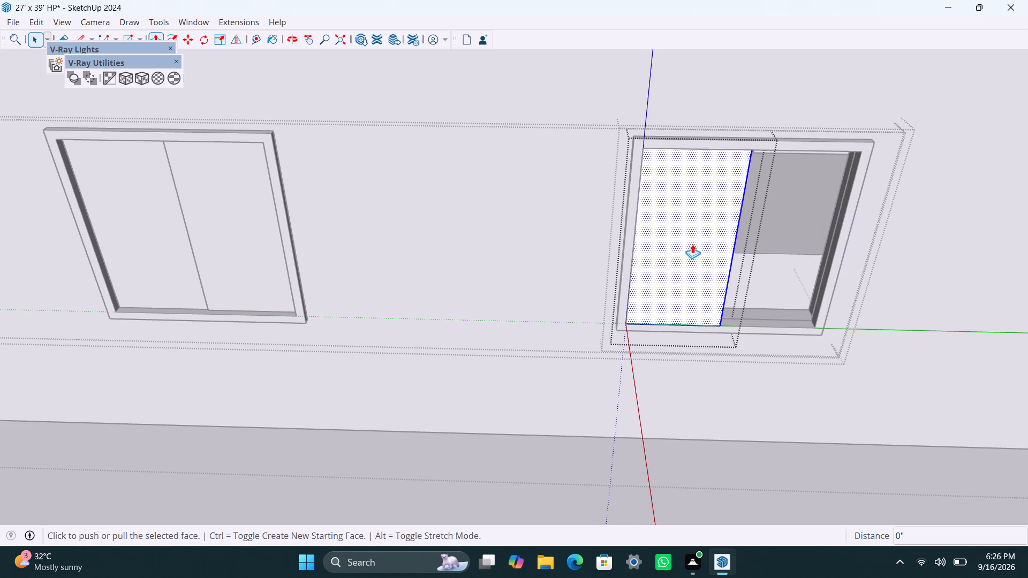
{"action": "left_click", "coordinate": [692, 244]}
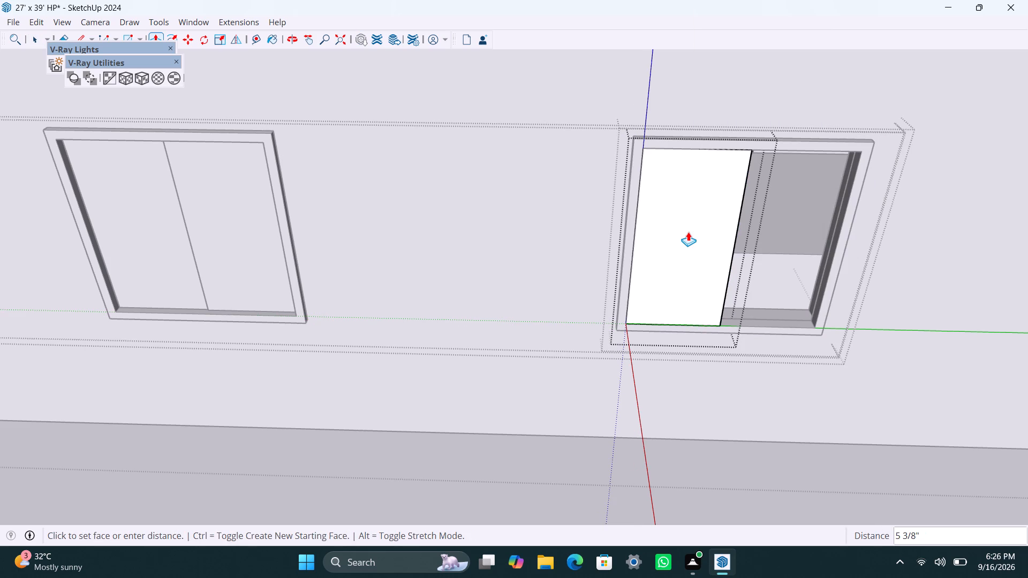
{"action": "type", "text": "8MM"}
{"action": "key", "text": "Return"}
{"action": "key", "text": "space"}
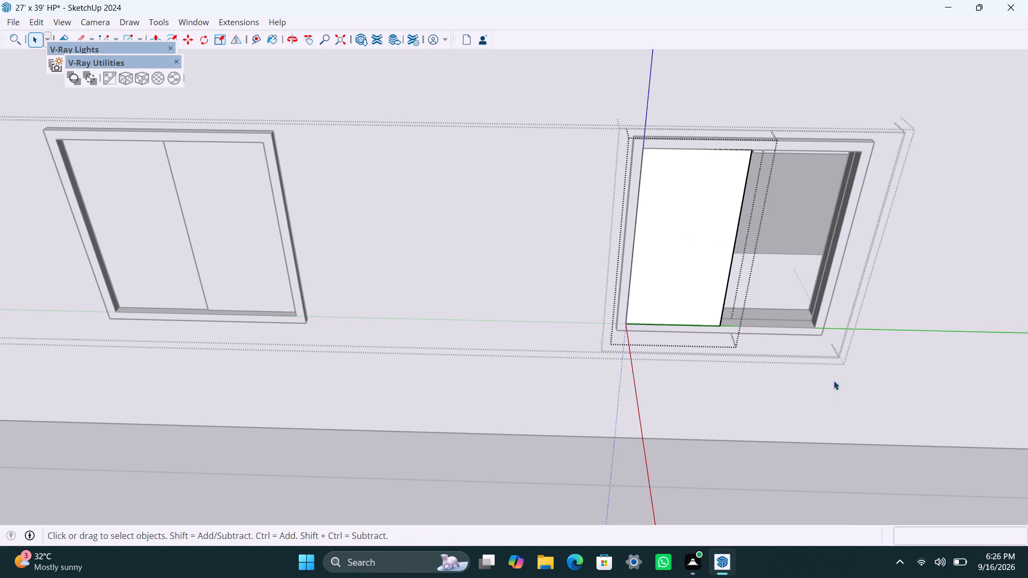
{"action": "left_click", "coordinate": [841, 429]}
Move the pane about 2" back into the depth of the window frame.
{"action": "scroll", "coordinate": [806, 436], "scroll_direction": "up", "scroll_amount": 2}
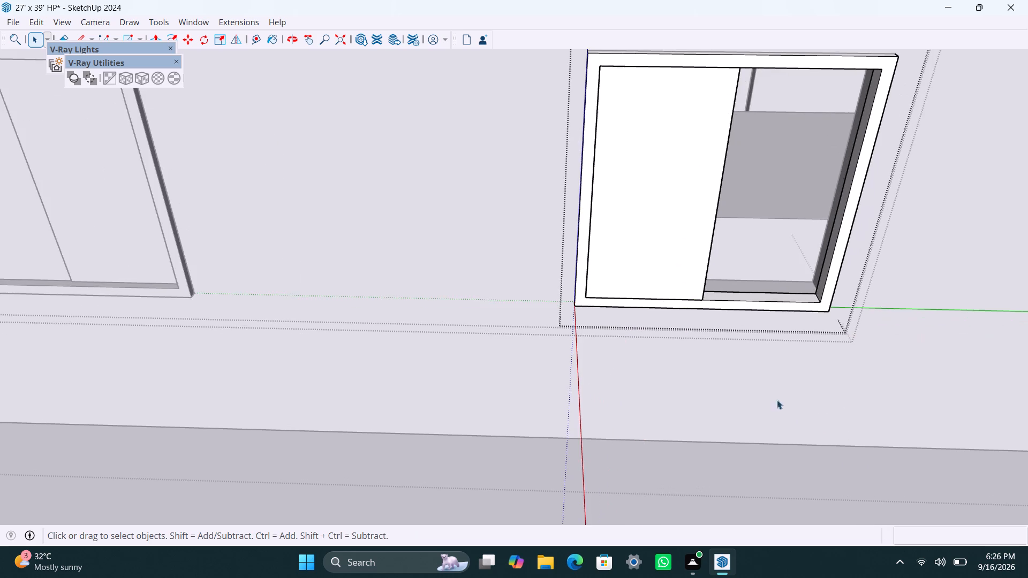
{"action": "middle_click_drag", "start_coordinate": [786, 414], "coordinate": [625, 405]}
{"action": "scroll", "coordinate": [644, 353], "scroll_direction": "up", "scroll_amount": 6}
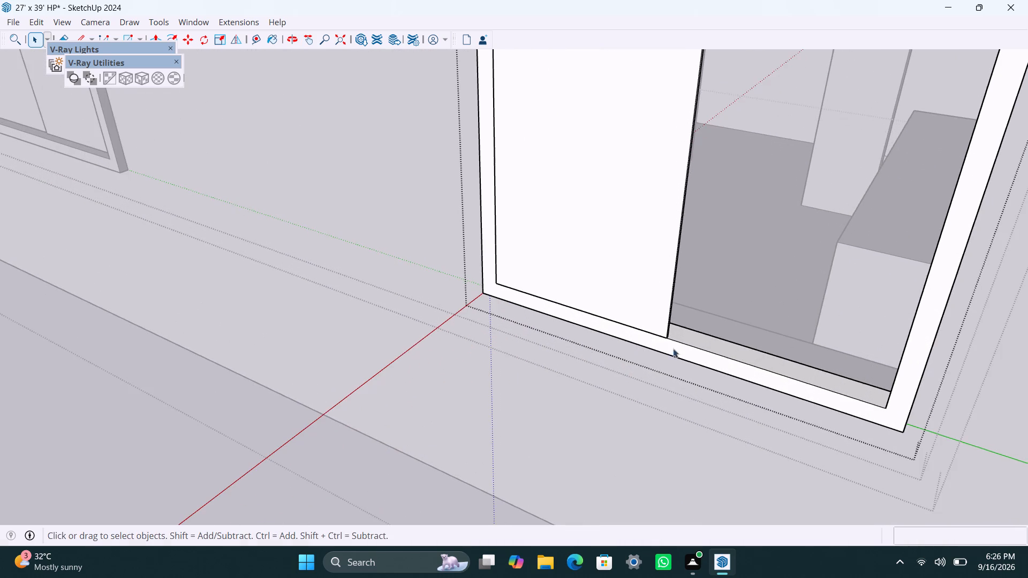
{"action": "middle_click_drag", "start_coordinate": [682, 339], "coordinate": [615, 358]}
{"action": "scroll", "coordinate": [644, 333], "scroll_direction": "up", "scroll_amount": 3}
{"action": "left_click", "coordinate": [644, 333]}
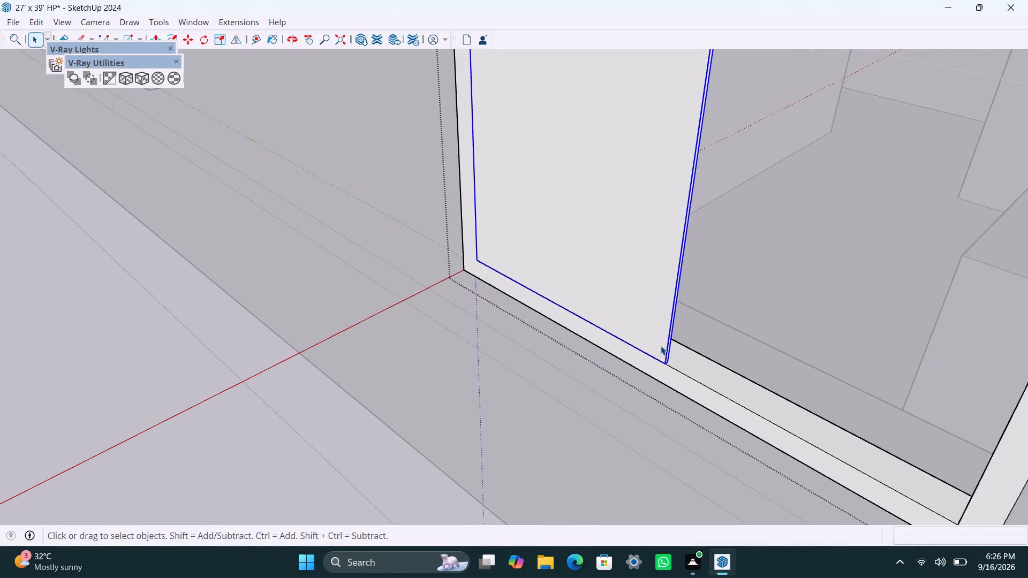
{"action": "key", "text": "m"}
{"action": "left_click", "coordinate": [664, 359]}
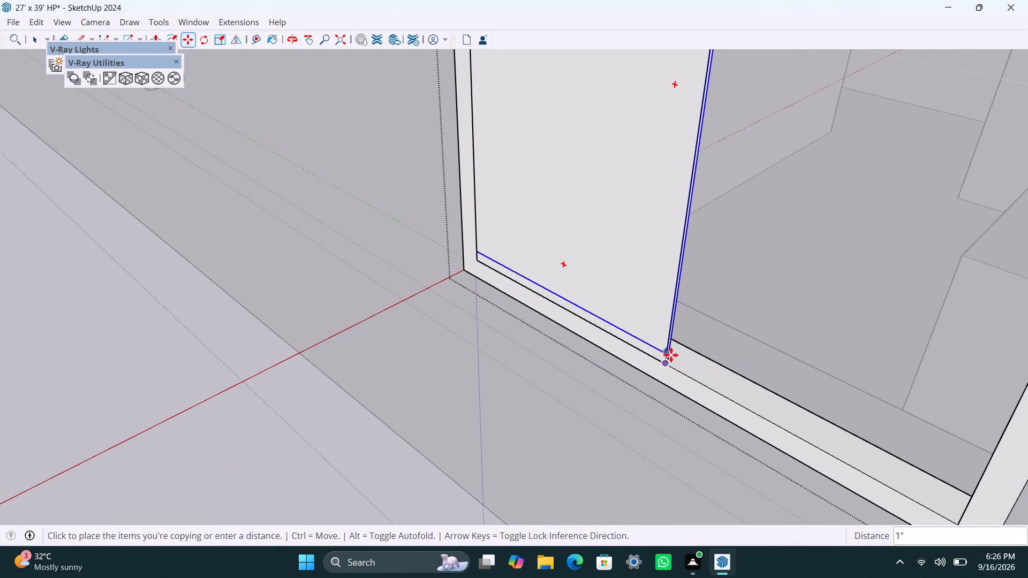
{"action": "key", "text": "space"}
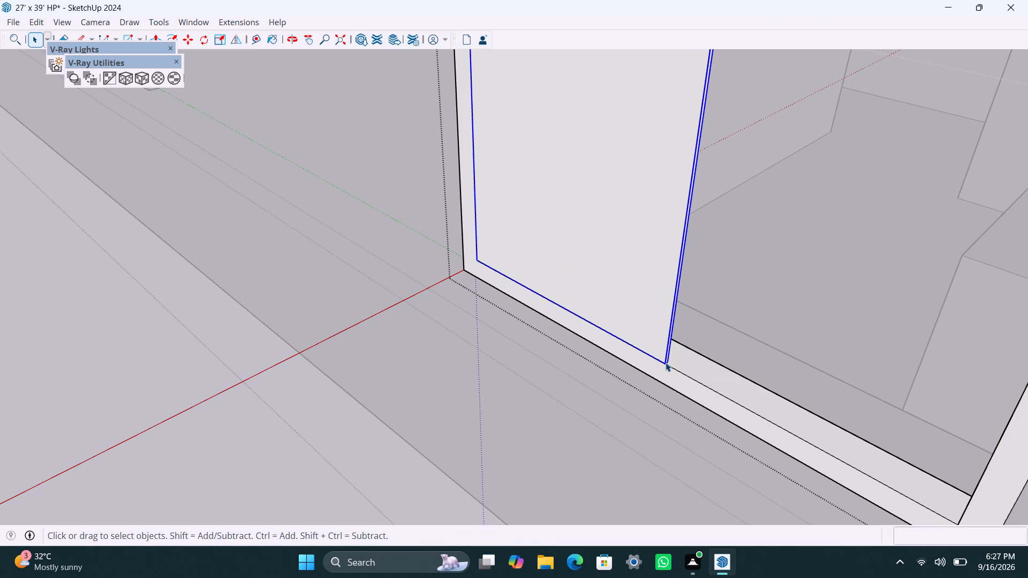
{"action": "key", "text": "m"}
{"action": "left_click", "coordinate": [666, 362]}
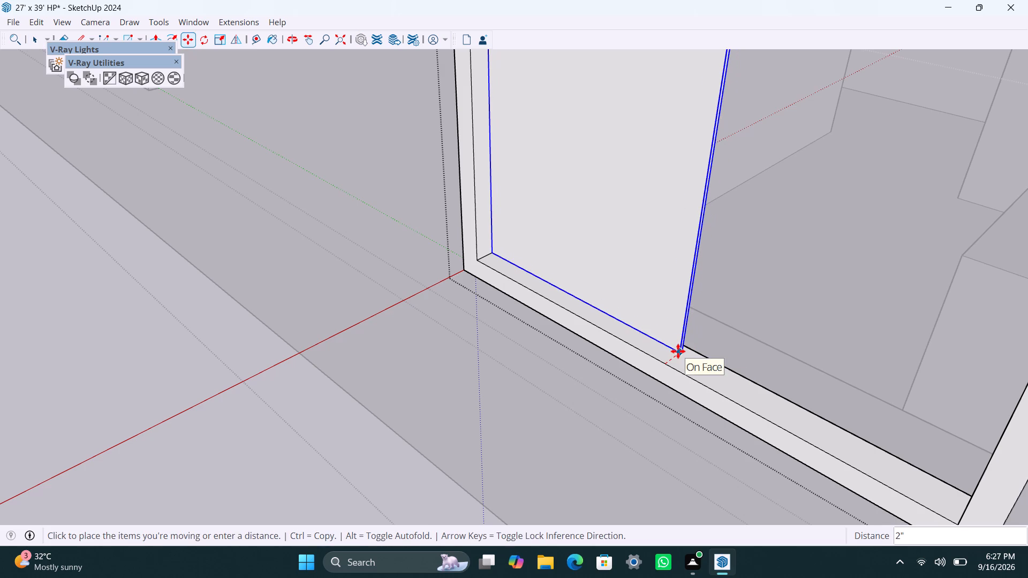
{"action": "left_click", "coordinate": [678, 351]}
Copy the pane into the empty right half of the opening, snapping it to the frame's front inner bottom corner.
{"action": "scroll", "coordinate": [619, 361], "scroll_direction": "down", "scroll_amount": 8}
{"action": "middle_click_drag", "start_coordinate": [623, 429], "coordinate": [719, 452]}
{"action": "left_click", "coordinate": [837, 374]}
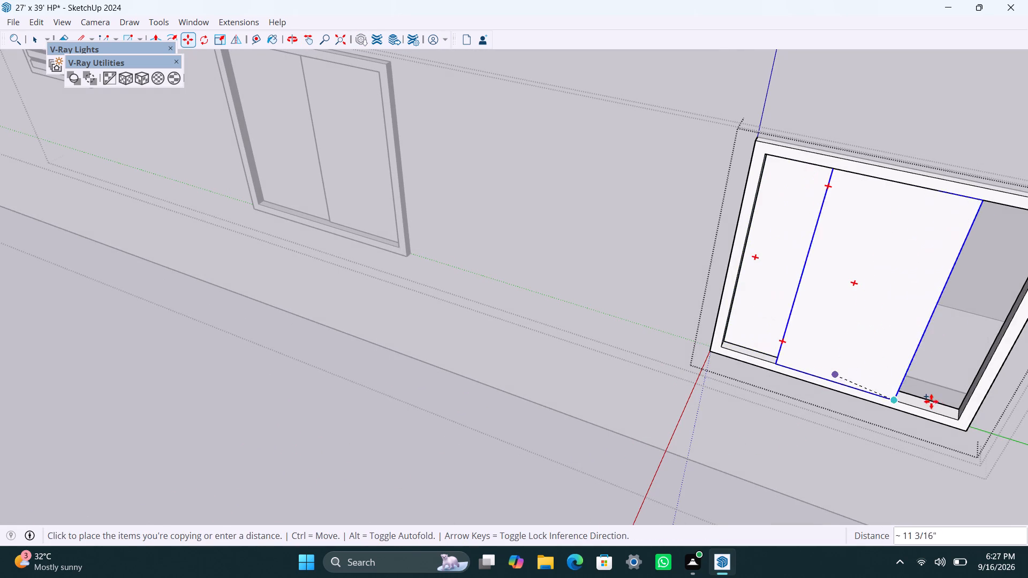
{"action": "left_click", "coordinate": [954, 416]}
Move the copied right pane back about 1 11/16" to meet the first pane's bottom corner, and close the window group.
{"action": "scroll", "coordinate": [809, 404], "scroll_direction": "up", "scroll_amount": 8}
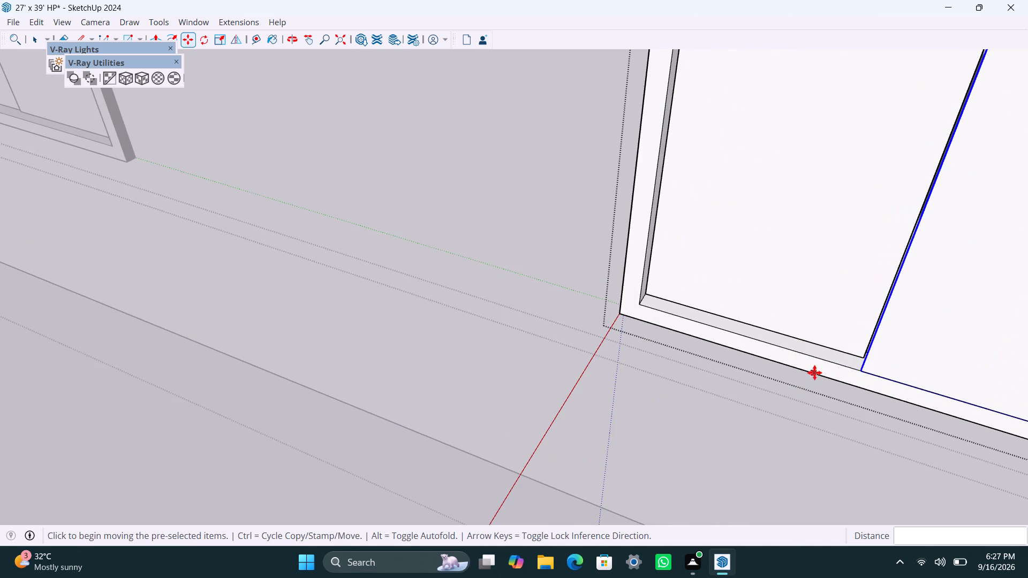
{"action": "middle_click_drag", "start_coordinate": [851, 370], "coordinate": [715, 350]}
{"action": "scroll", "coordinate": [781, 362], "scroll_direction": "up", "scroll_amount": 4}
{"action": "middle_click_drag", "start_coordinate": [707, 386], "coordinate": [912, 453]}
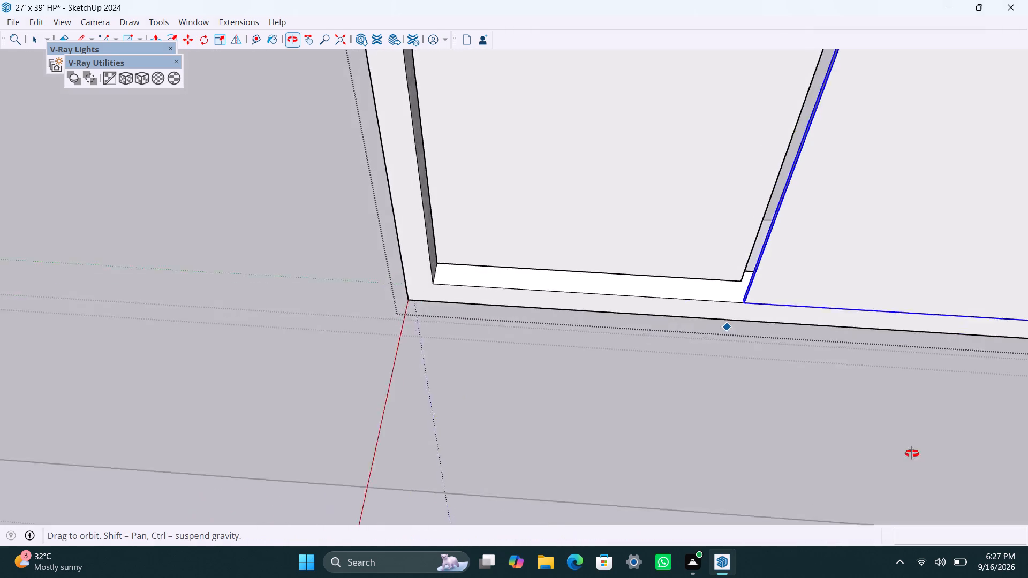
{"action": "middle_click_drag", "start_coordinate": [912, 453], "coordinate": [963, 444]}
{"action": "scroll", "coordinate": [766, 226], "scroll_direction": "up", "scroll_amount": 10}
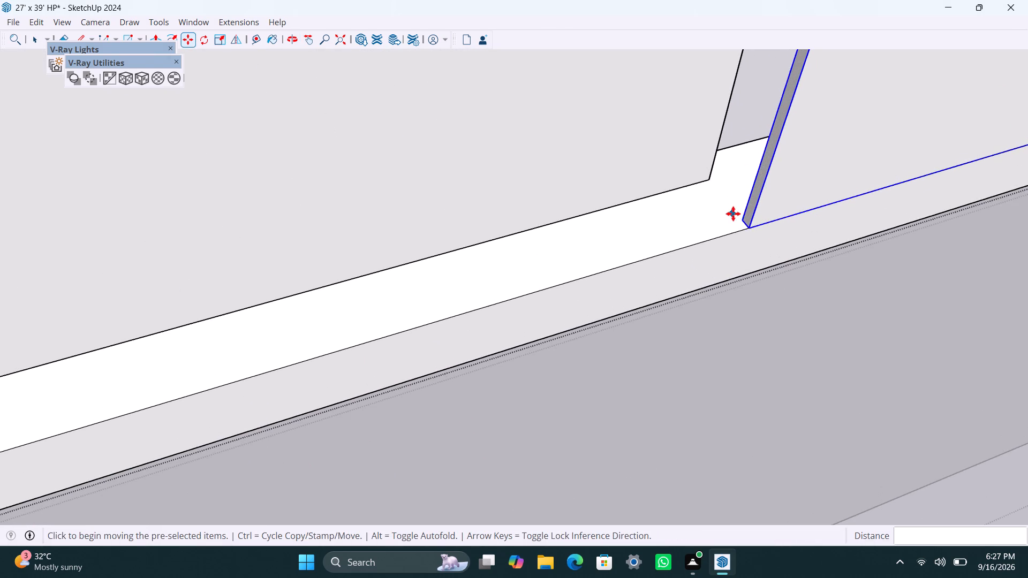
{"action": "left_click", "coordinate": [745, 214]}
{"action": "left_click", "coordinate": [711, 181]}
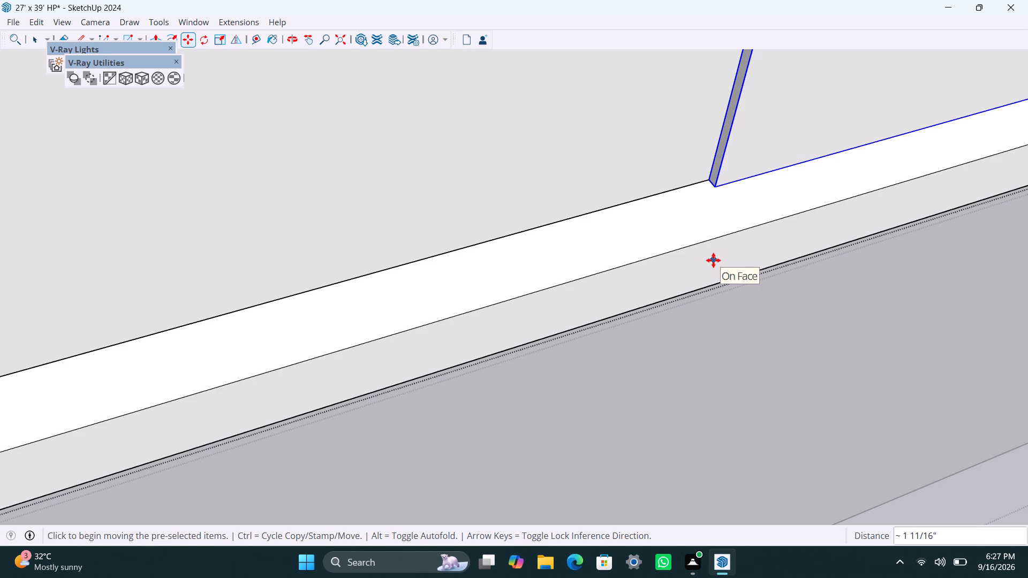
{"action": "scroll", "coordinate": [710, 285], "scroll_direction": "down", "scroll_amount": 19}
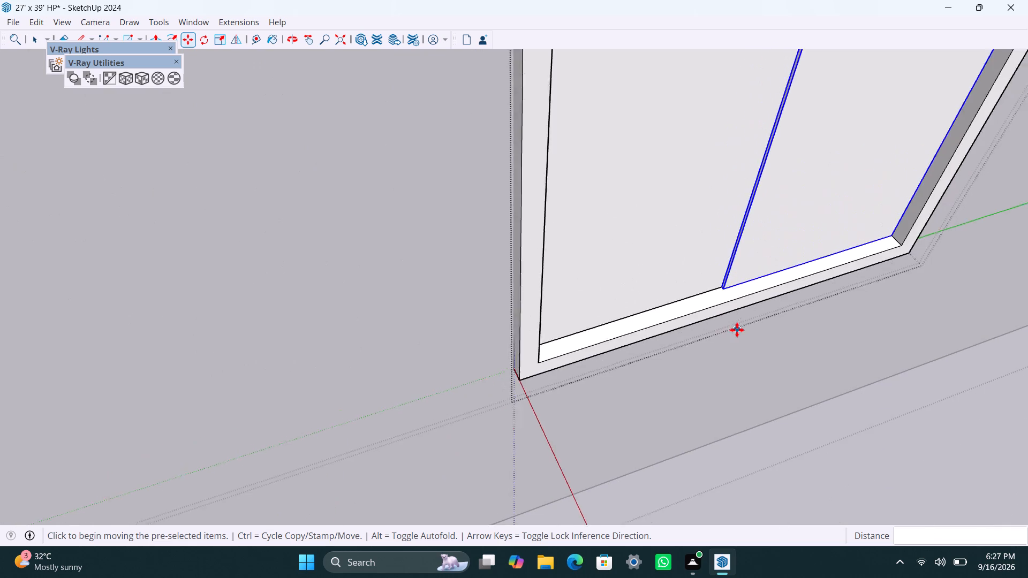
{"action": "scroll", "coordinate": [737, 330], "scroll_direction": "down", "scroll_amount": 2}
{"action": "scroll", "coordinate": [768, 385], "scroll_direction": "down", "scroll_amount": 4}
{"action": "key", "text": "space"}
{"action": "scroll", "coordinate": [795, 362], "scroll_direction": "down", "scroll_amount": 2}
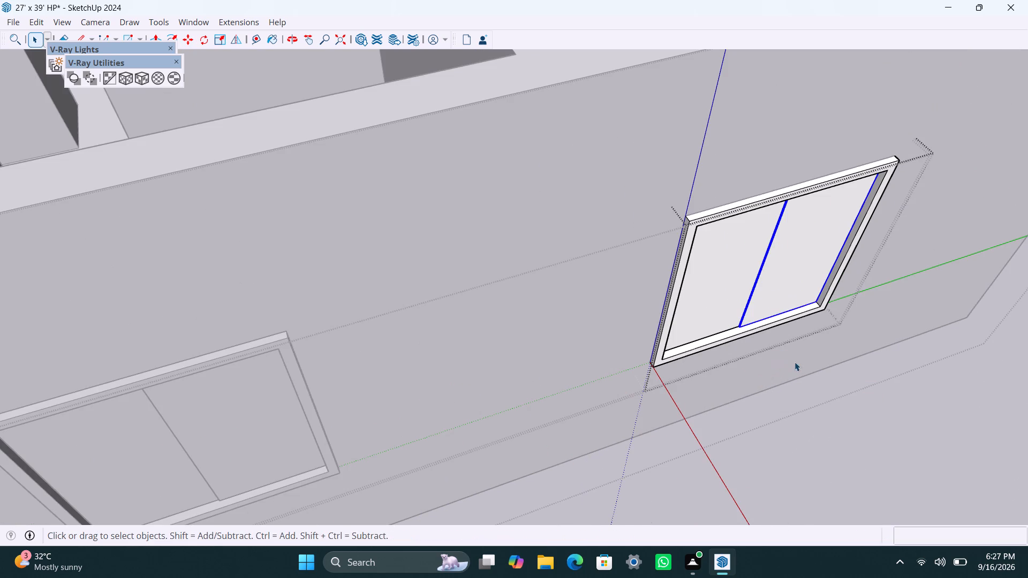
{"action": "scroll", "coordinate": [795, 362], "scroll_direction": "down", "scroll_amount": 2}
{"action": "middle_click_drag", "start_coordinate": [858, 382], "coordinate": [701, 330], "text": "shift"}
{"action": "scroll", "coordinate": [780, 330], "scroll_direction": "down", "scroll_amount": 5}
{"action": "middle_click_drag", "start_coordinate": [844, 370], "coordinate": [404, 301]}
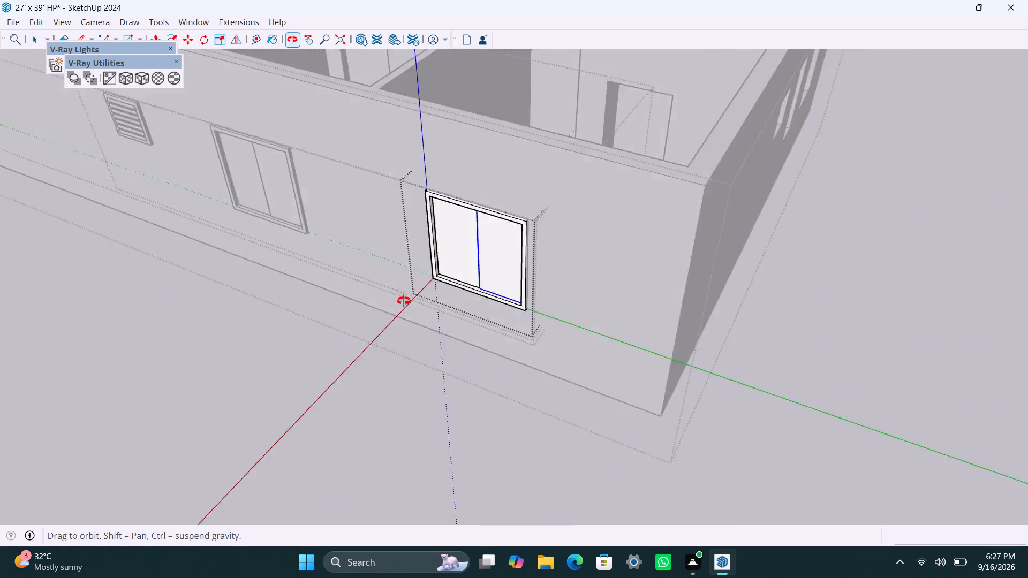
{"action": "middle_click_drag", "start_coordinate": [404, 301], "coordinate": [280, 306]}
{"action": "scroll", "coordinate": [569, 443], "scroll_direction": "down", "scroll_amount": 2}
{"action": "middle_click_drag", "start_coordinate": [624, 436], "coordinate": [526, 408]}
{"action": "left_click", "coordinate": [575, 420]}
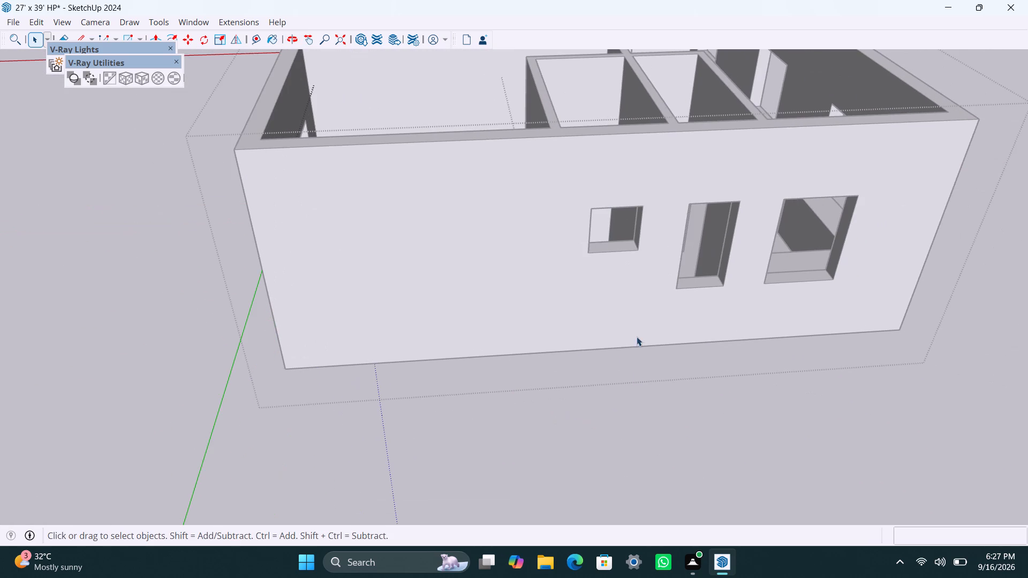
Draw a rectangle over the small square opening in the adjacent outer wall and make its face and edges a group.
{"action": "middle_click_drag", "start_coordinate": [622, 300], "coordinate": [554, 348]}
{"action": "scroll", "coordinate": [554, 296], "scroll_direction": "up", "scroll_amount": 1}
{"action": "scroll", "coordinate": [575, 346], "scroll_direction": "up", "scroll_amount": 1}
{"action": "key", "text": "r"}
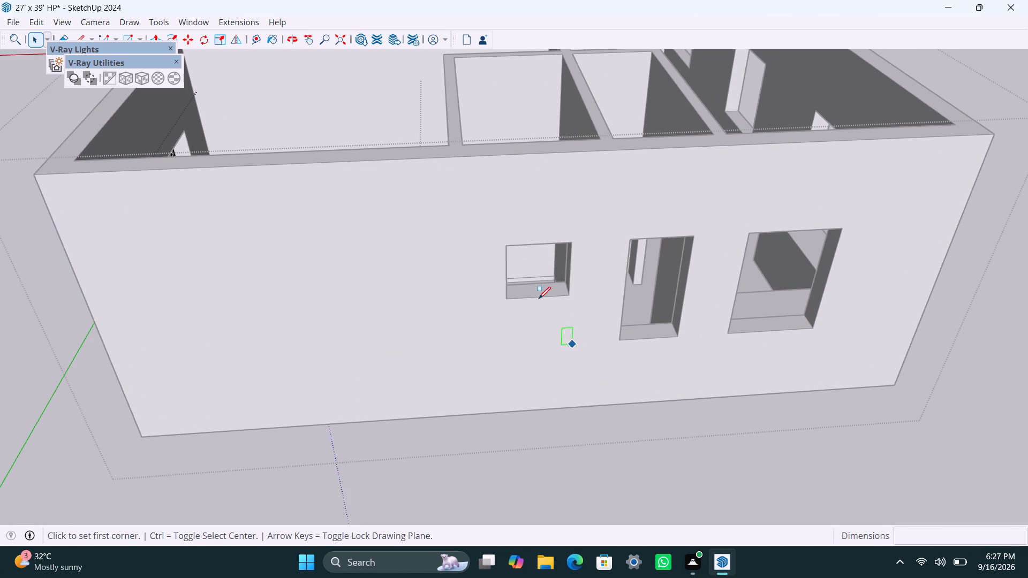
{"action": "left_click", "coordinate": [508, 248]}
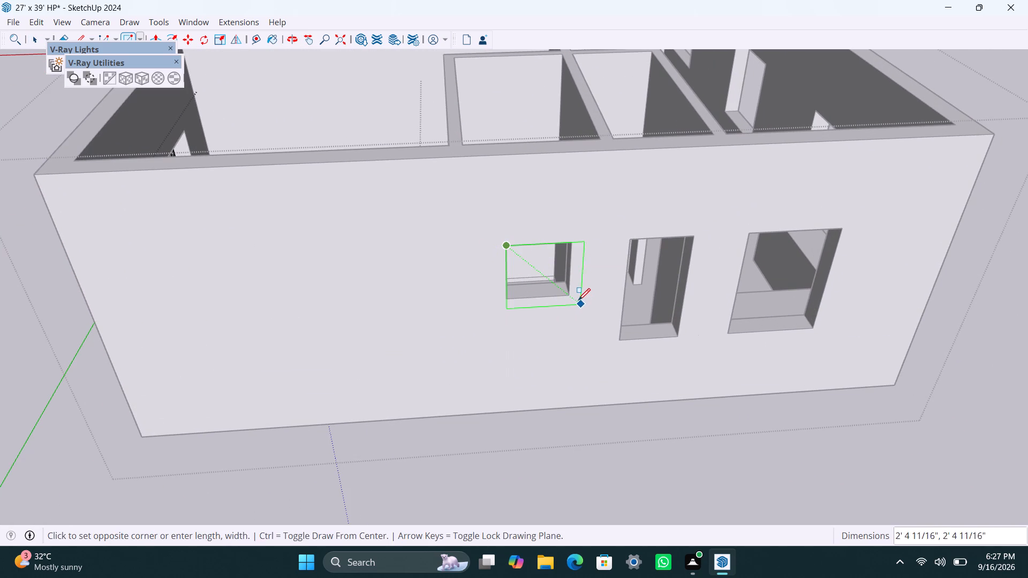
{"action": "left_click", "coordinate": [571, 298]}
{"action": "key", "text": "space"}
{"action": "double_click", "coordinate": [555, 280]}
{"action": "right_click", "coordinate": [555, 280]}
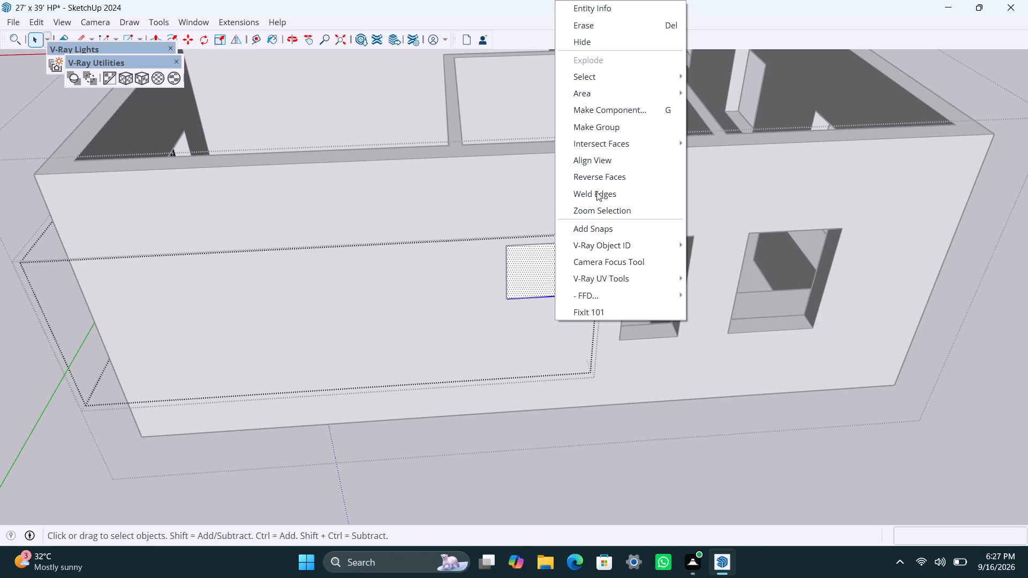
{"action": "left_click", "coordinate": [599, 121]}
Inside the group, offset the square face's outline 2" inward and delete the inner face.
{"action": "scroll", "coordinate": [534, 273], "scroll_direction": "up", "scroll_amount": 2}
{"action": "triple_click", "coordinate": [532, 272]}
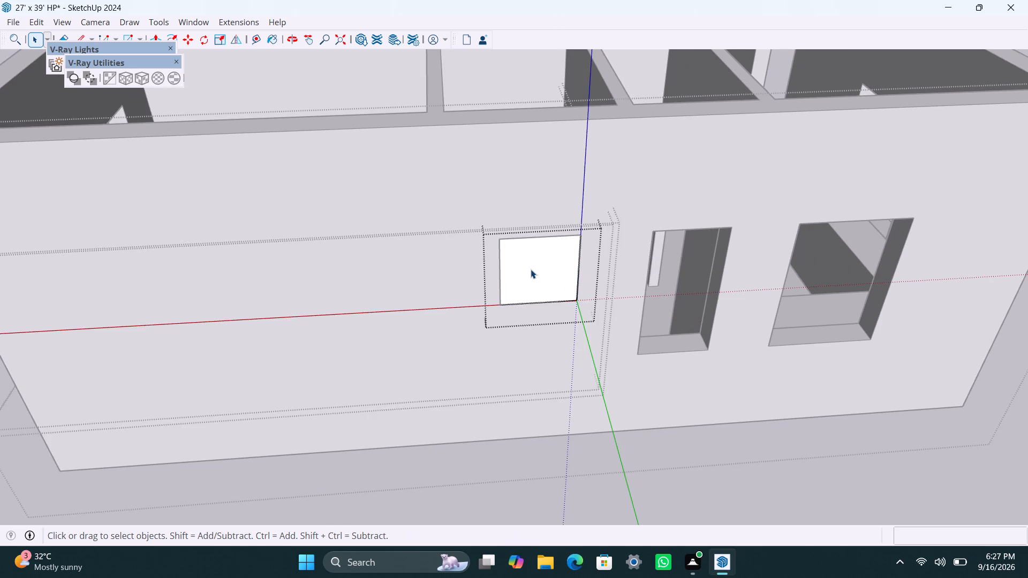
{"action": "key", "text": "f"}
{"action": "left_click", "coordinate": [521, 257]}
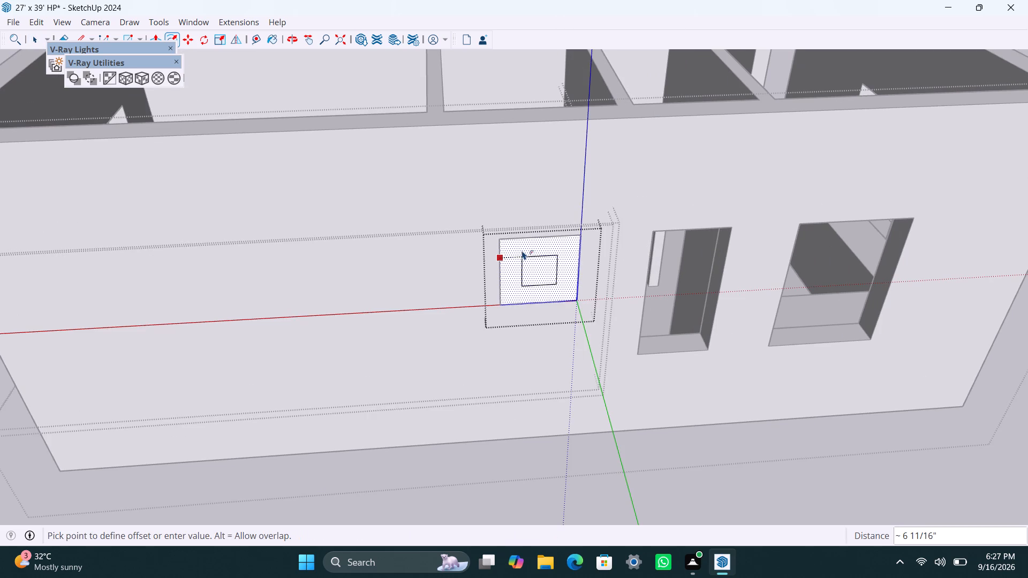
{"action": "type", "text": "2\""}
{"action": "key", "text": "Return"}
{"action": "key", "text": "space"}
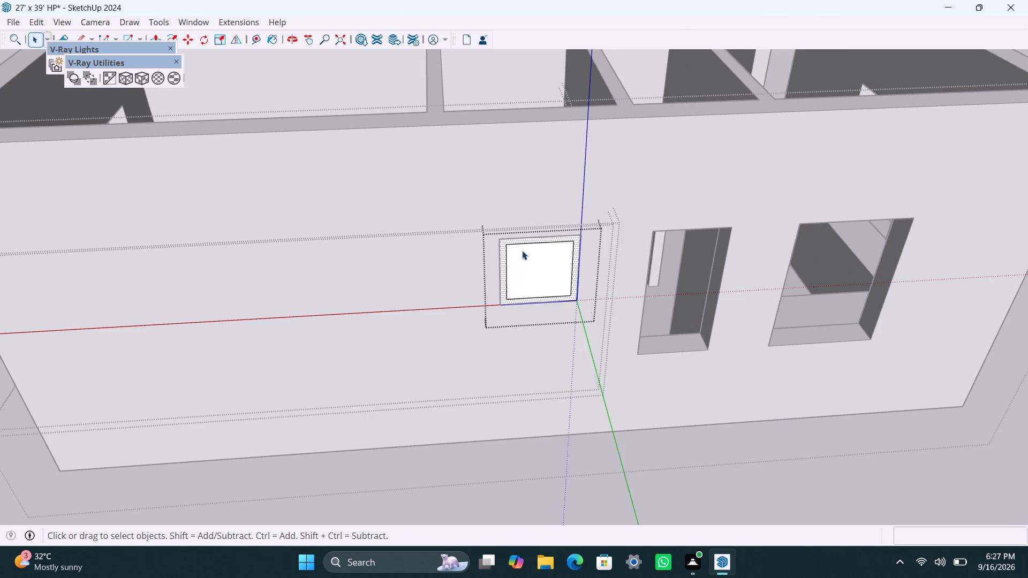
{"action": "left_click", "coordinate": [563, 282]}
{"action": "key", "text": "Delete"}
Extrude the square window's frame face 1.5", and extrude it another 1.5".
{"action": "scroll", "coordinate": [513, 286], "scroll_direction": "up", "scroll_amount": 2}
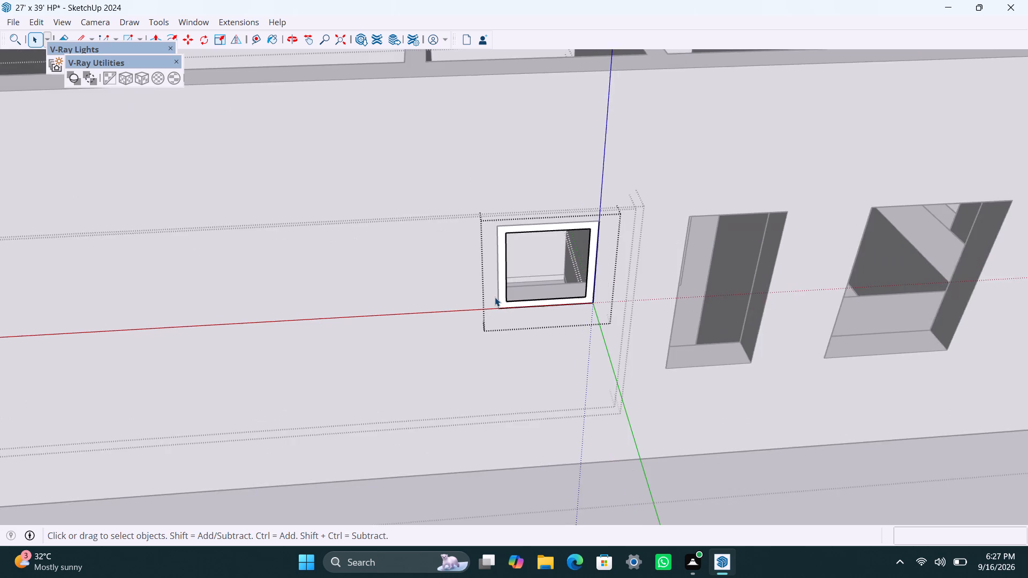
{"action": "scroll", "coordinate": [495, 297], "scroll_direction": "up", "scroll_amount": 4}
{"action": "left_click", "coordinate": [504, 290]}
{"action": "key", "text": "p"}
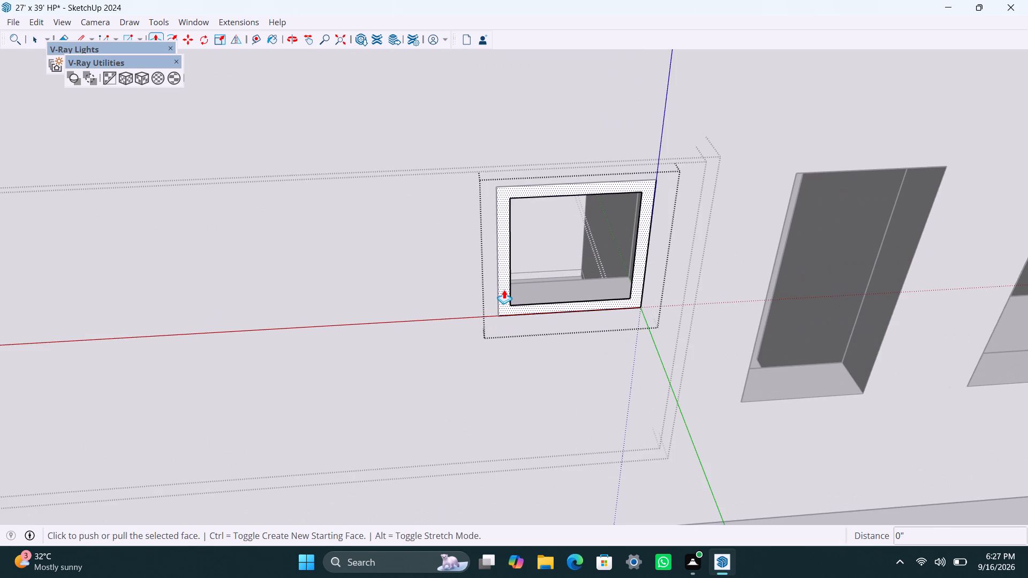
{"action": "left_click", "coordinate": [504, 290]}
{"action": "type", "text": "1.5\""}
{"action": "key", "text": "Return"}
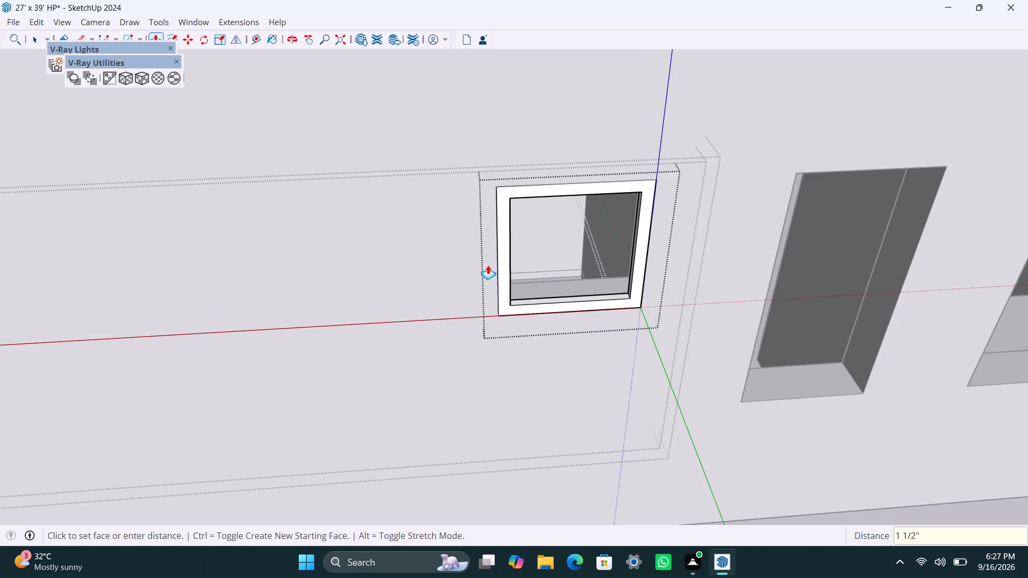
{"action": "left_click", "coordinate": [502, 302]}
{"action": "type", "text": "1.5\""}
{"action": "key", "text": "Return"}
{"action": "key", "text": "space"}
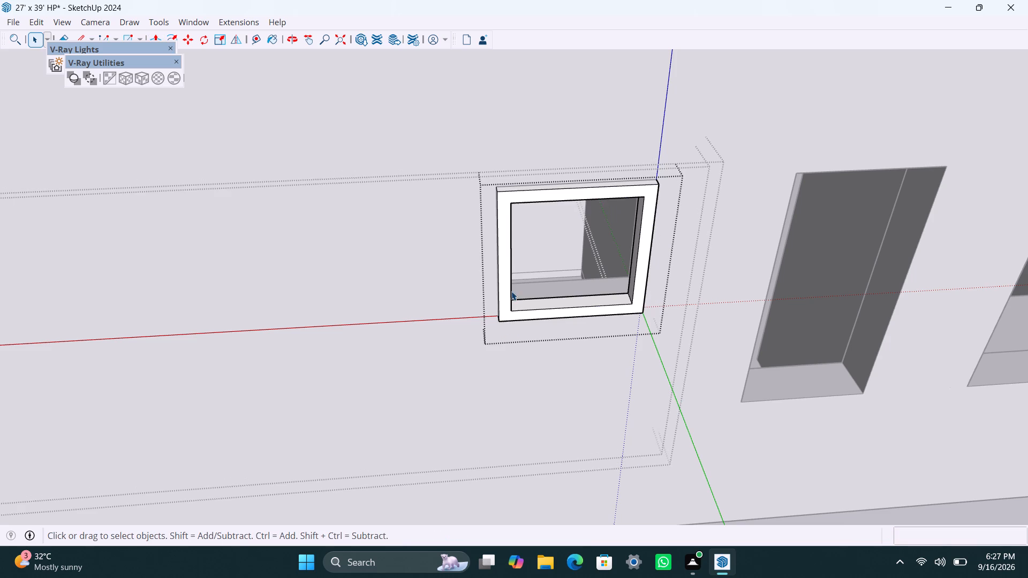
Draw a 2" x 1' 8" strip along the top of the frame's inner opening and delete the face below it.
{"action": "key", "text": "r"}
{"action": "left_click", "coordinate": [519, 199]}
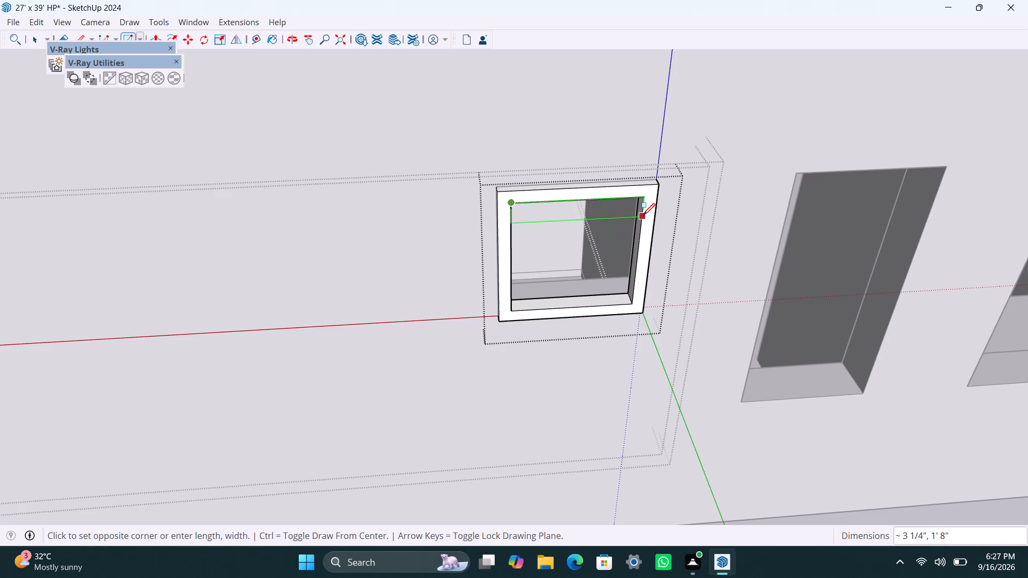
{"action": "type", "text": "2\""}
{"action": "key", "text": "Return"}
{"action": "key", "text": "space"}
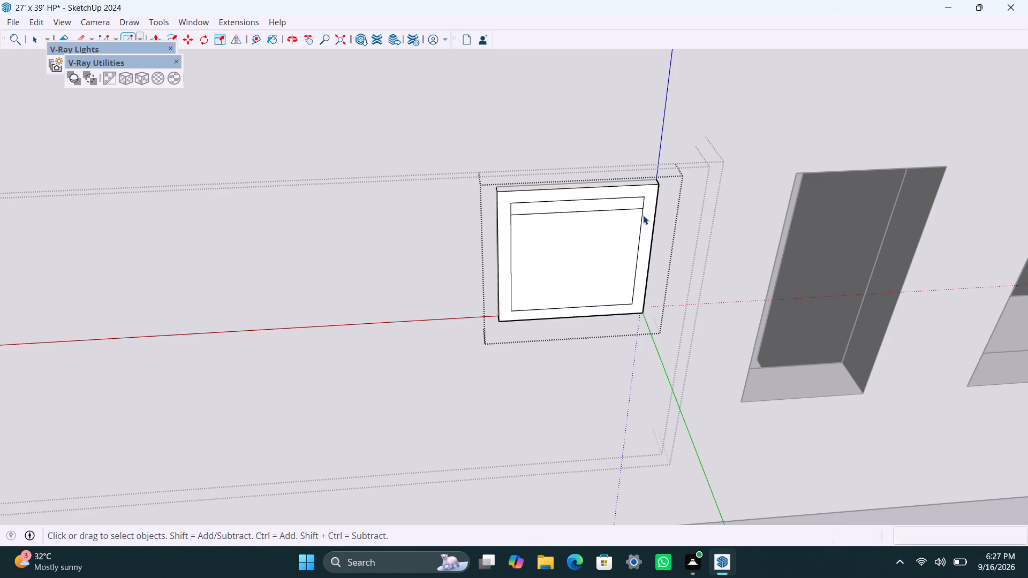
{"action": "left_click", "coordinate": [606, 243]}
{"action": "key", "text": "Delete"}
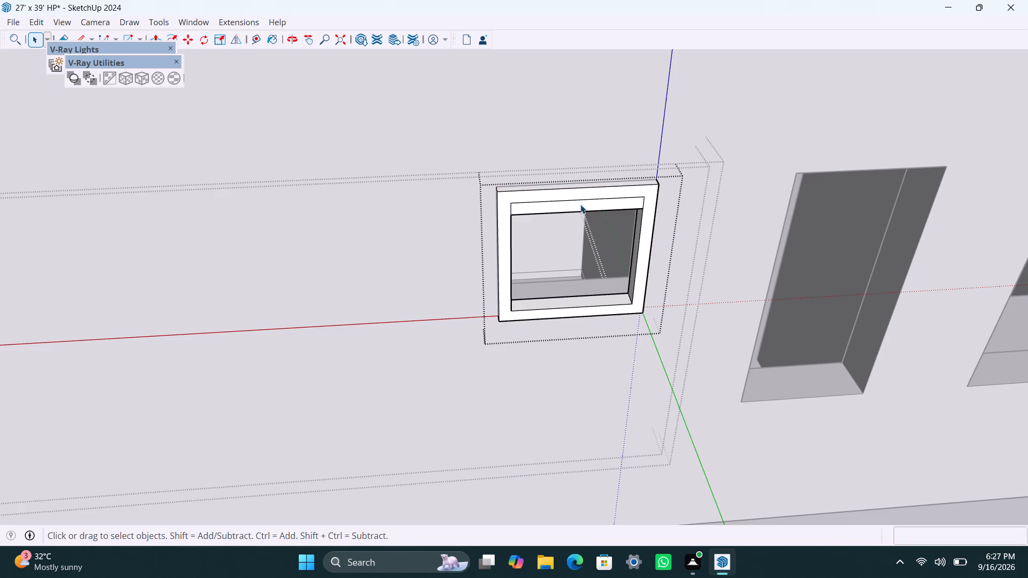
Make the strip's face and edges a group, extrude the face 8 mm inside it, and close the slat group.
{"action": "double_click", "coordinate": [580, 204]}
{"action": "right_click", "coordinate": [580, 204]}
{"action": "left_click", "coordinate": [647, 329]}
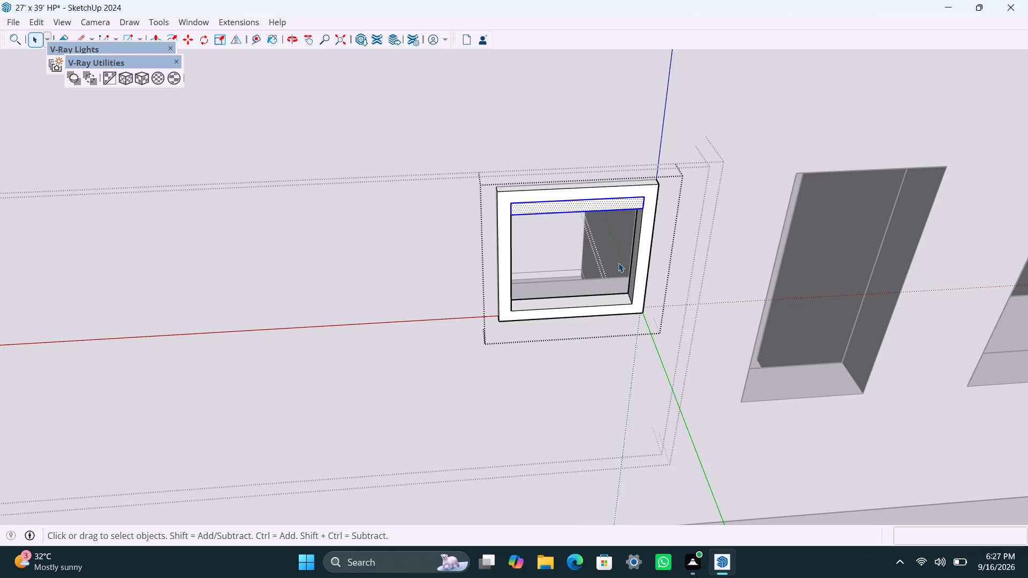
{"action": "scroll", "coordinate": [613, 215], "scroll_direction": "up", "scroll_amount": 2}
{"action": "triple_click", "coordinate": [613, 201]}
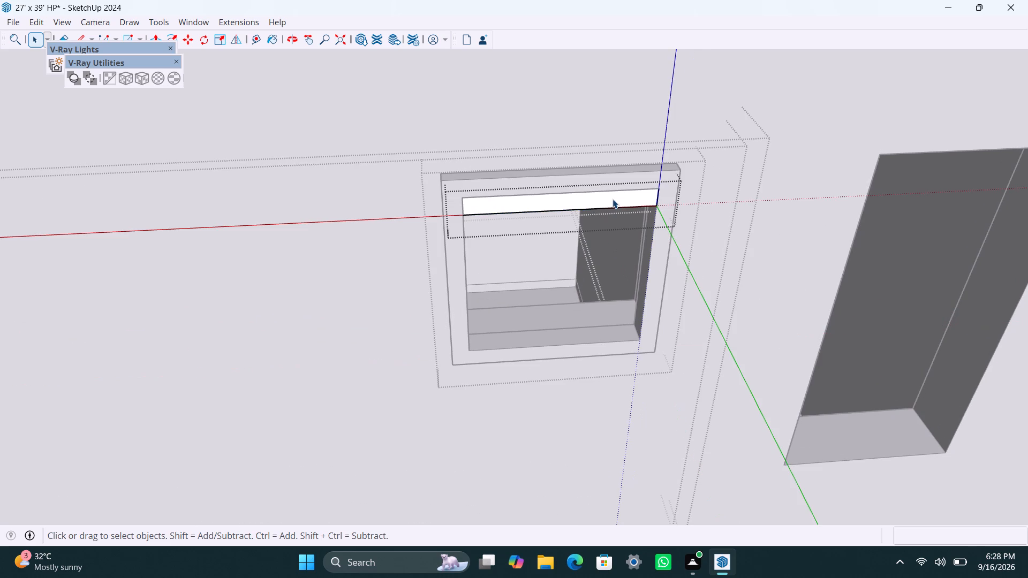
{"action": "key", "text": "p"}
{"action": "left_click", "coordinate": [613, 199]}
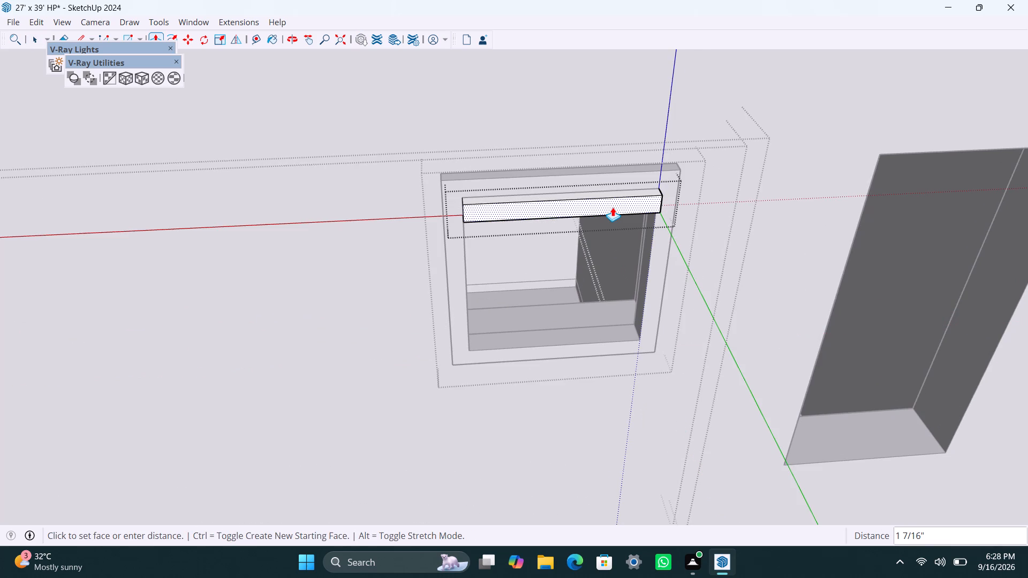
{"action": "type", "text": "8MM"}
{"action": "key", "text": "Return"}
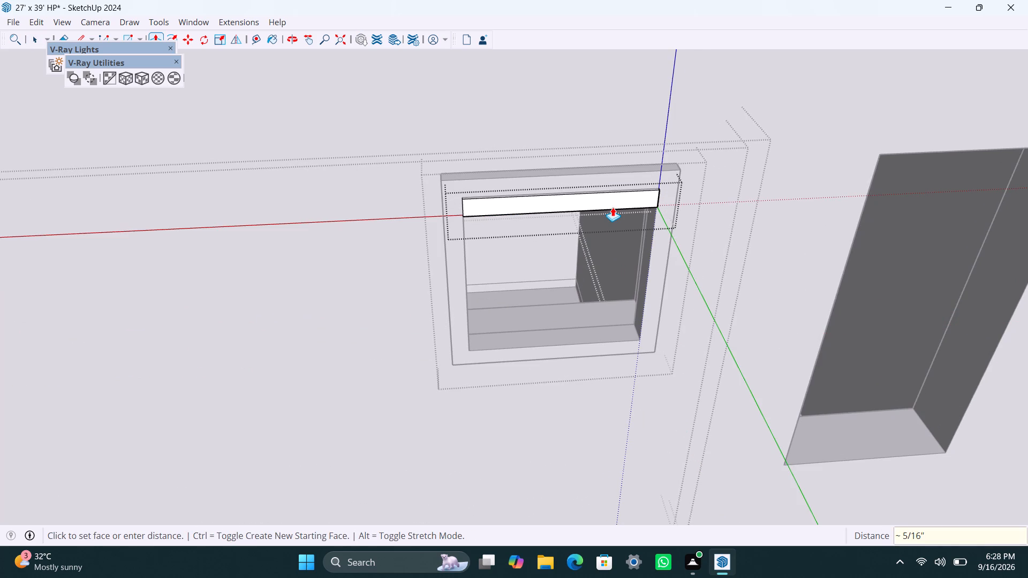
{"action": "key", "text": "space"}
{"action": "left_click", "coordinate": [412, 257]}
Copy the slat 1' 6" down to the bottom of the opening, divide the distance into 6 equal spacings, and close the window group.
{"action": "left_click", "coordinate": [595, 204]}
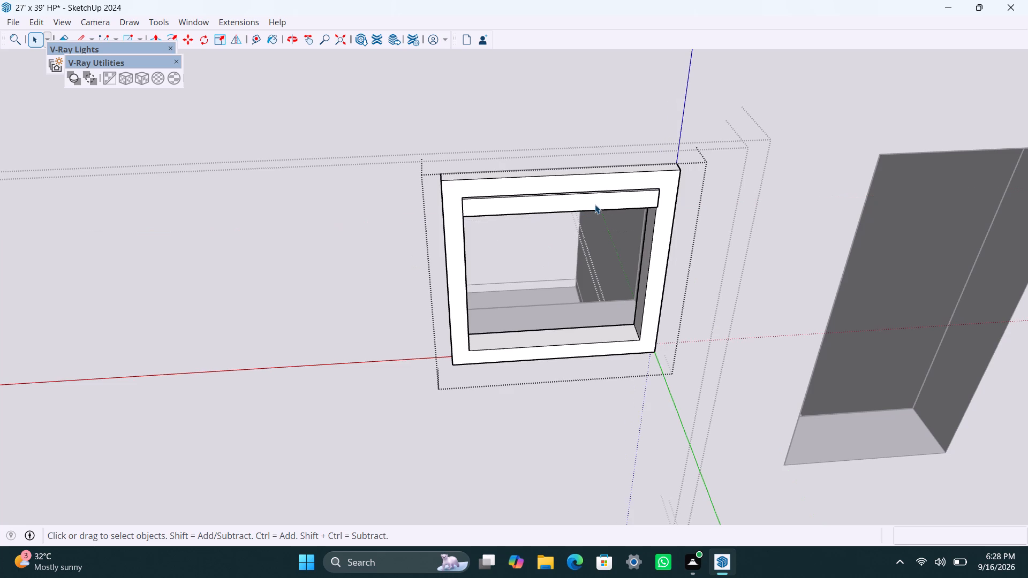
{"action": "key", "text": "m"}
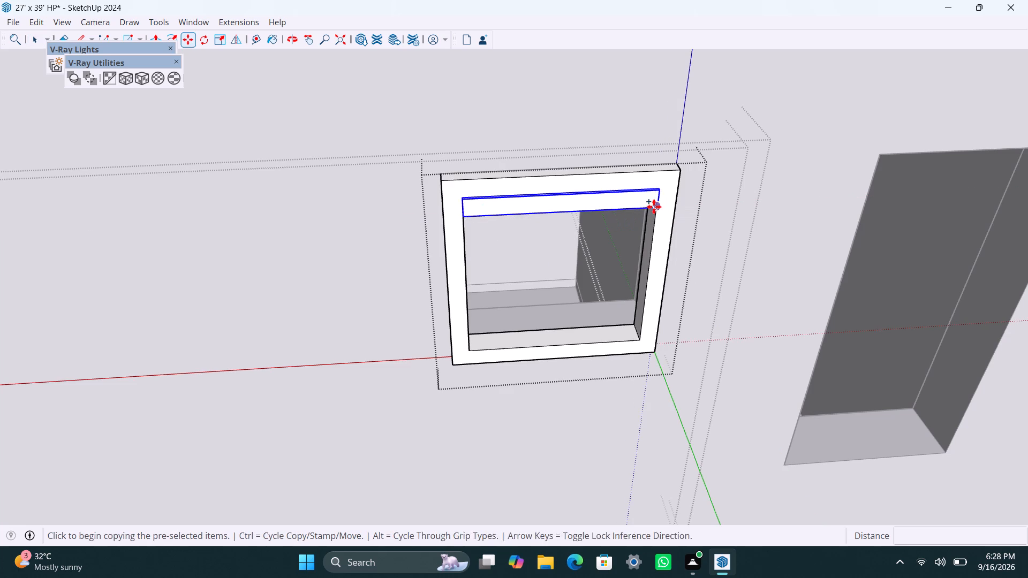
{"action": "left_click_drag", "start_coordinate": [655, 207], "coordinate": [660, 222]}
{"action": "left_click", "coordinate": [635, 344]}
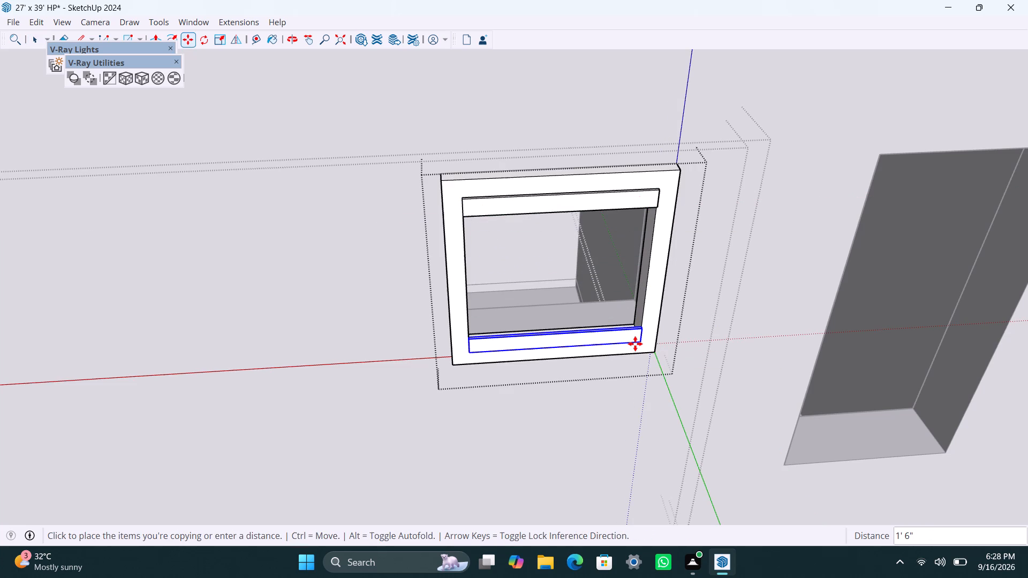
{"action": "type", "text": "/6"}
{"action": "key", "text": "Return"}
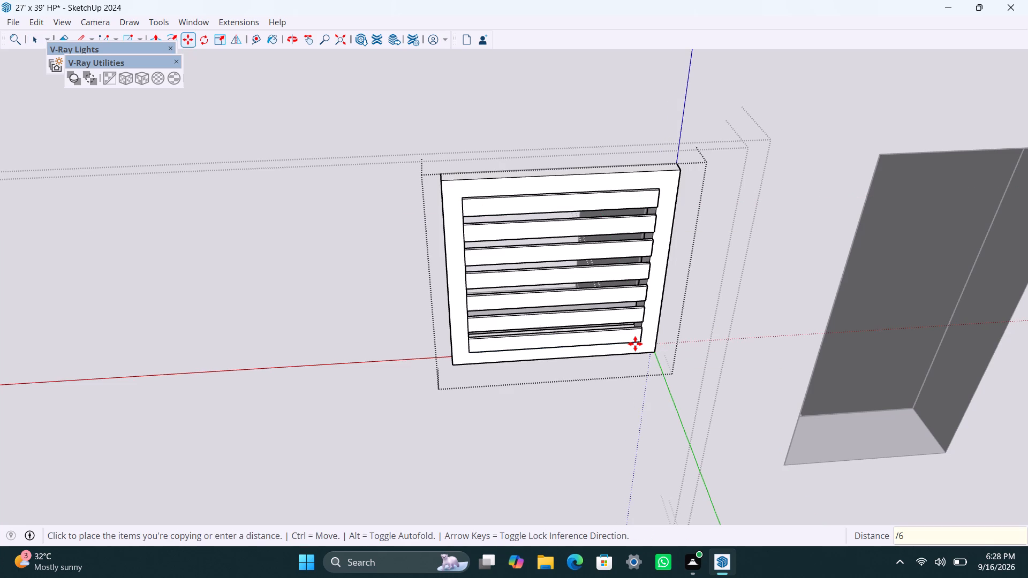
{"action": "scroll", "coordinate": [540, 394], "scroll_direction": "down", "scroll_amount": 6}
{"action": "middle_click_drag", "start_coordinate": [555, 440], "coordinate": [466, 435], "text": "shift"}
{"action": "key", "text": "space"}
{"action": "left_click", "coordinate": [587, 467]}
{"action": "scroll", "coordinate": [604, 481], "scroll_direction": "down", "scroll_amount": 1}
{"action": "middle_click_drag", "start_coordinate": [543, 466], "coordinate": [506, 465]}
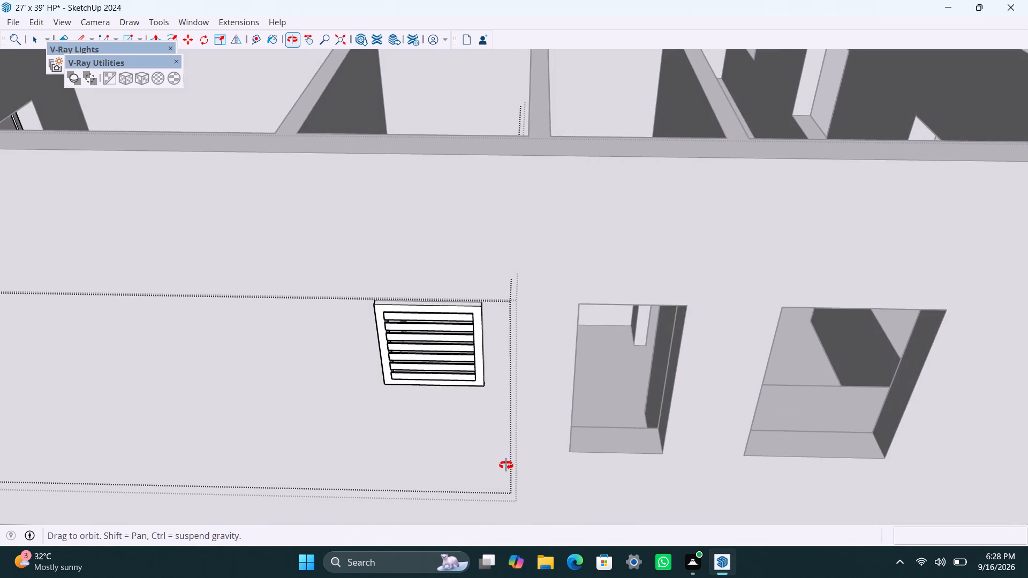
{"action": "middle_click_drag", "start_coordinate": [506, 465], "coordinate": [465, 455]}
{"action": "left_click", "coordinate": [542, 468]}
{"action": "left_click", "coordinate": [573, 444]}
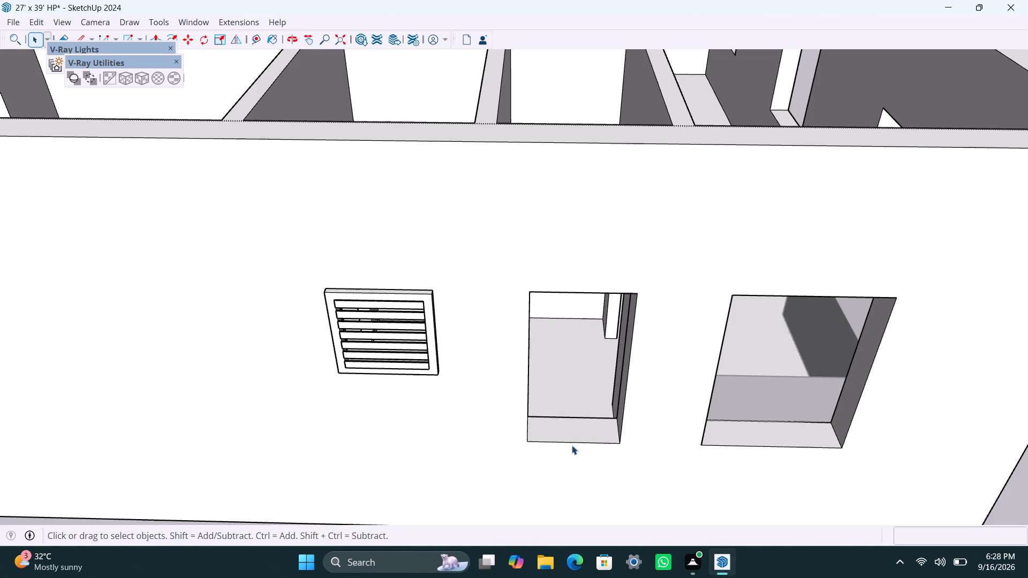
Draw a rectangle over the tall narrow opening beside the louvred window and make its face and edges a group.
{"action": "key", "text": "r"}
{"action": "left_click_drag", "start_coordinate": [532, 294], "coordinate": [534, 300]}
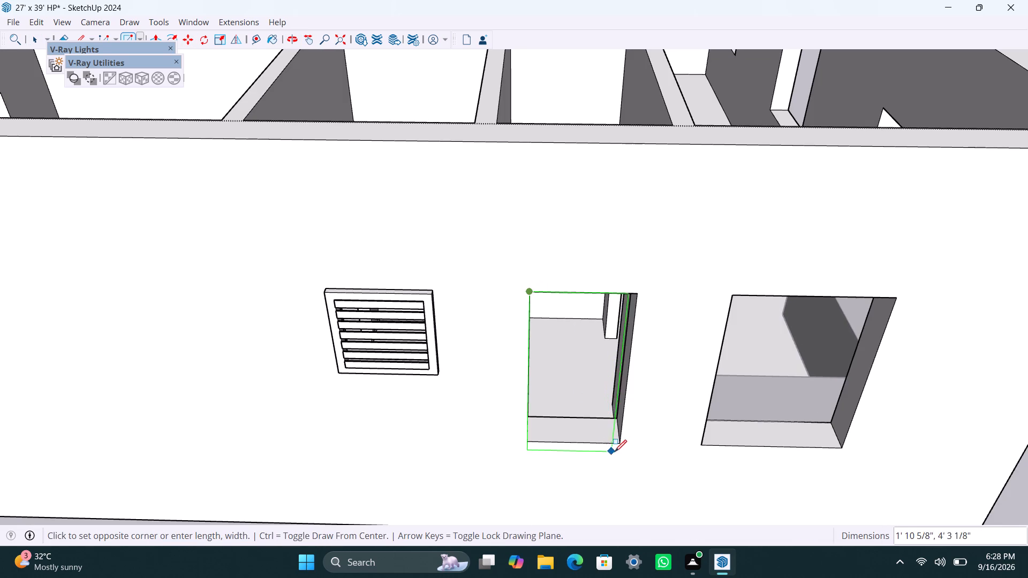
{"action": "left_click", "coordinate": [621, 446]}
{"action": "key", "text": "space"}
{"action": "double_click", "coordinate": [609, 406]}
{"action": "right_click", "coordinate": [605, 406]}
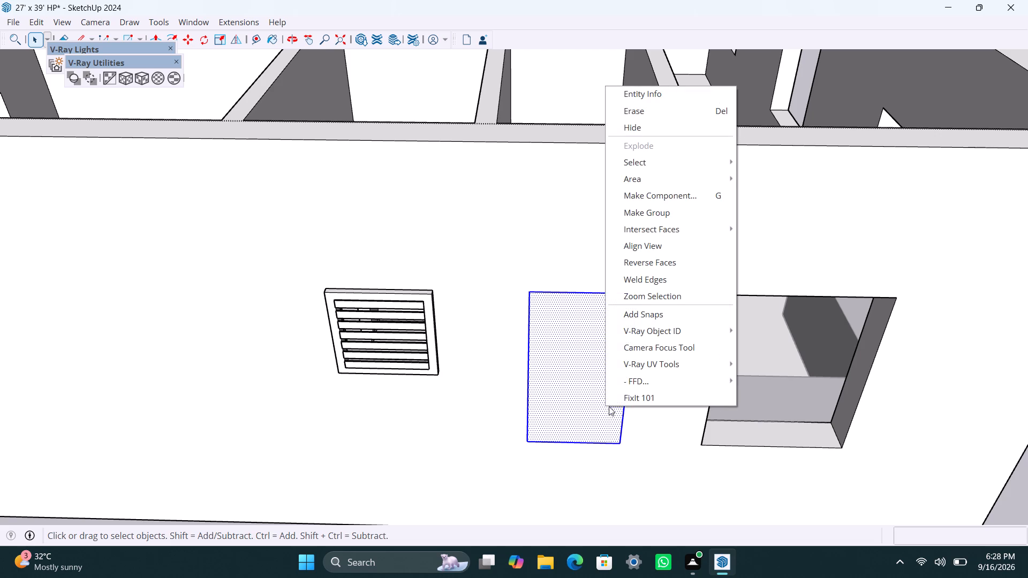
{"action": "left_click", "coordinate": [669, 209]}
Inside the tall narrow window's group, offset the face outline 2" inward and delete the inner face.
{"action": "triple_click", "coordinate": [570, 338]}
{"action": "scroll", "coordinate": [540, 399], "scroll_direction": "down", "scroll_amount": 2}
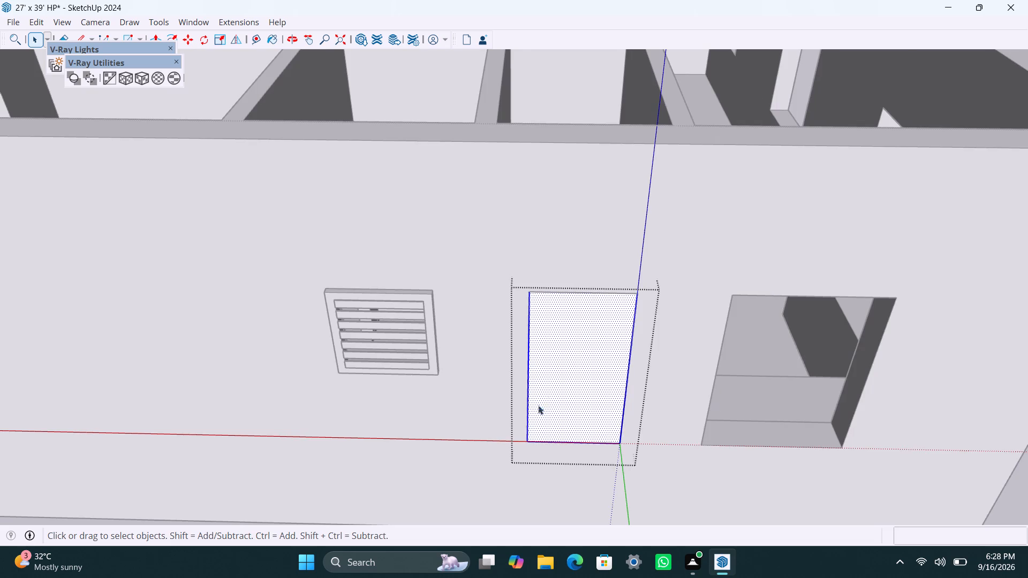
{"action": "scroll", "coordinate": [538, 405], "scroll_direction": "down", "scroll_amount": 10}
{"action": "scroll", "coordinate": [545, 400], "scroll_direction": "up", "scroll_amount": 4}
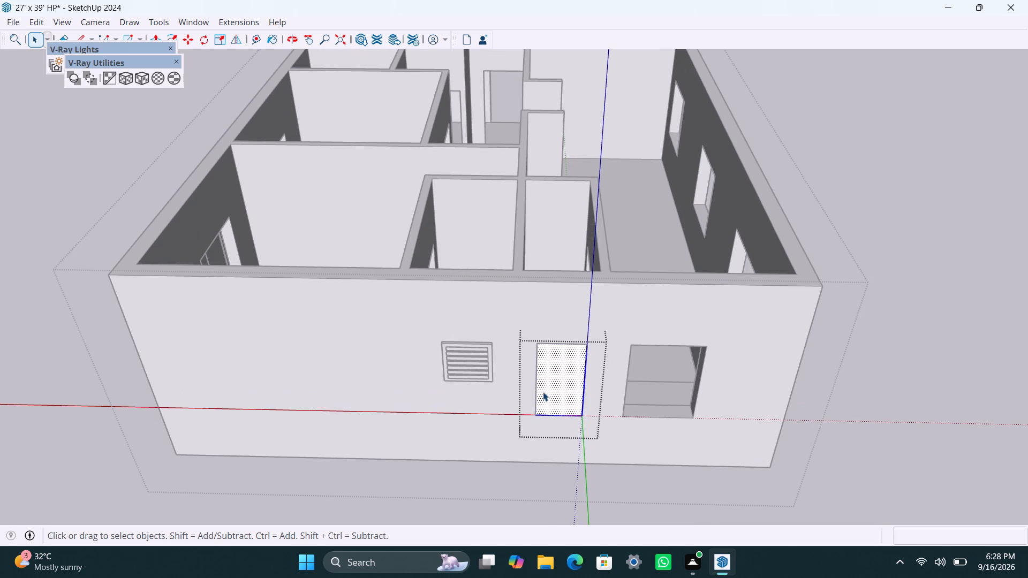
{"action": "key", "text": "f"}
{"action": "left_click", "coordinate": [553, 368]}
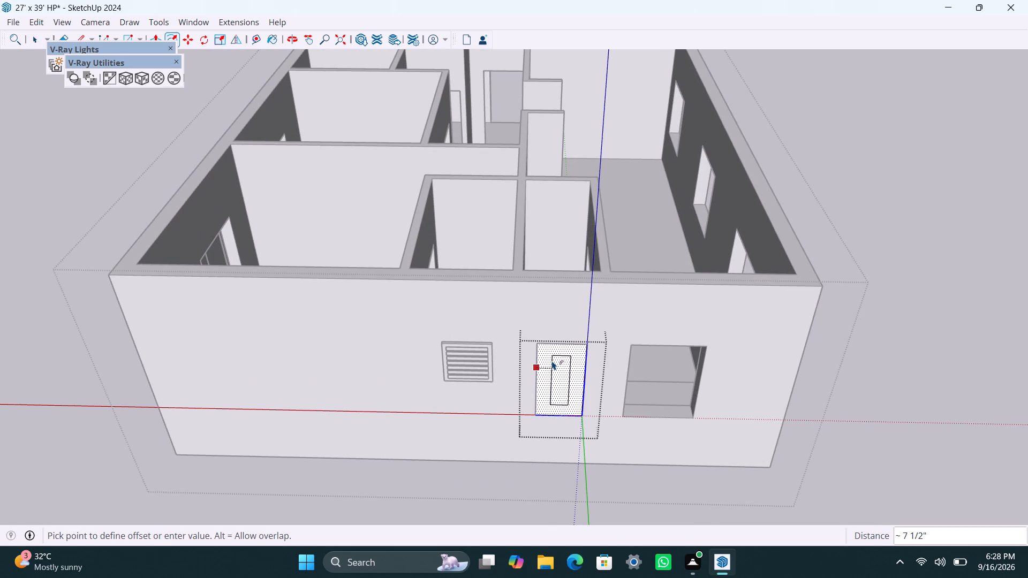
{"action": "type", "text": "2\""}
{"action": "key", "text": "Return"}
{"action": "key", "text": "space"}
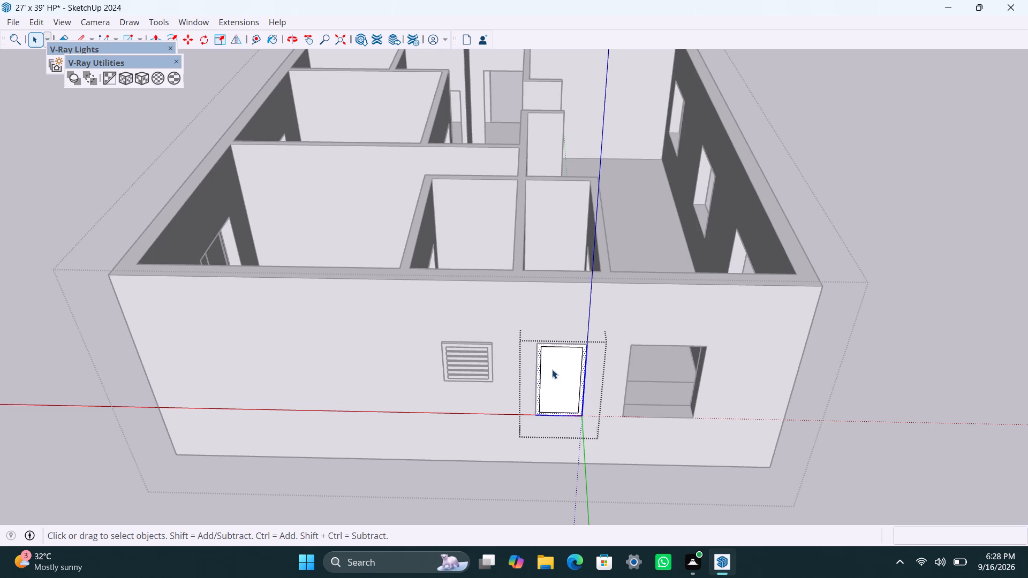
{"action": "left_click", "coordinate": [560, 378]}
{"action": "key", "text": "Delete"}
Extrude the narrow window's frame face 1.5" into the opening and another 1.5" out from the wall.
{"action": "scroll", "coordinate": [554, 380], "scroll_direction": "up", "scroll_amount": 6}
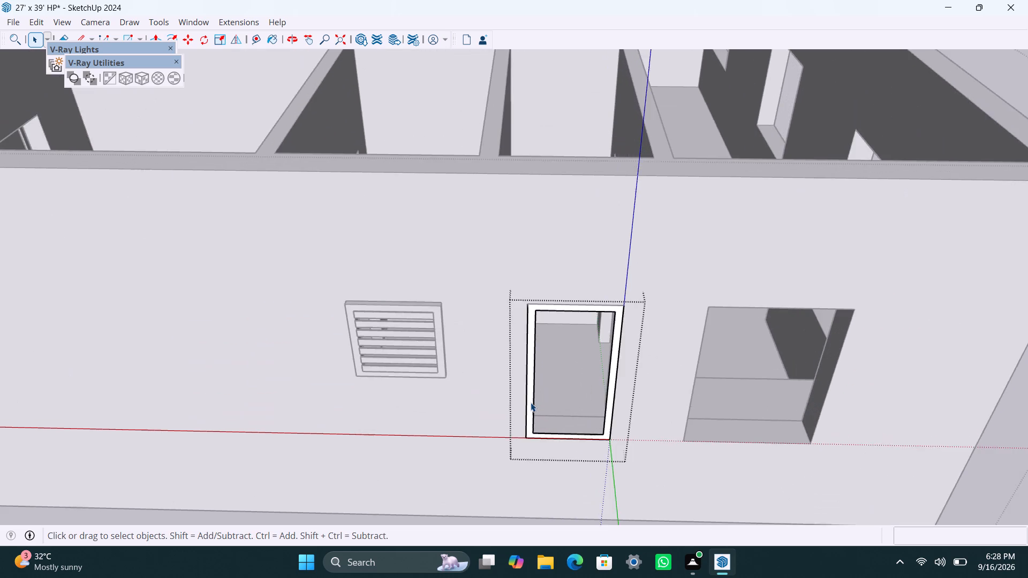
{"action": "scroll", "coordinate": [531, 402], "scroll_direction": "up", "scroll_amount": 2}
{"action": "left_click", "coordinate": [531, 402]}
{"action": "key", "text": "p"}
{"action": "left_click", "coordinate": [530, 404]}
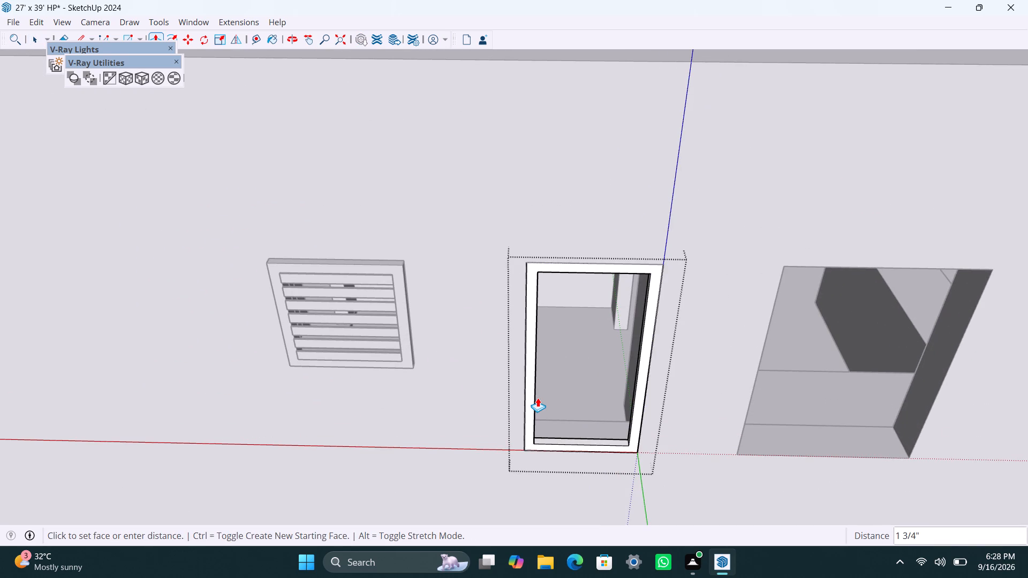
{"action": "type", "text": "1.5\""}
{"action": "key", "text": "Return"}
{"action": "key", "text": "space"}
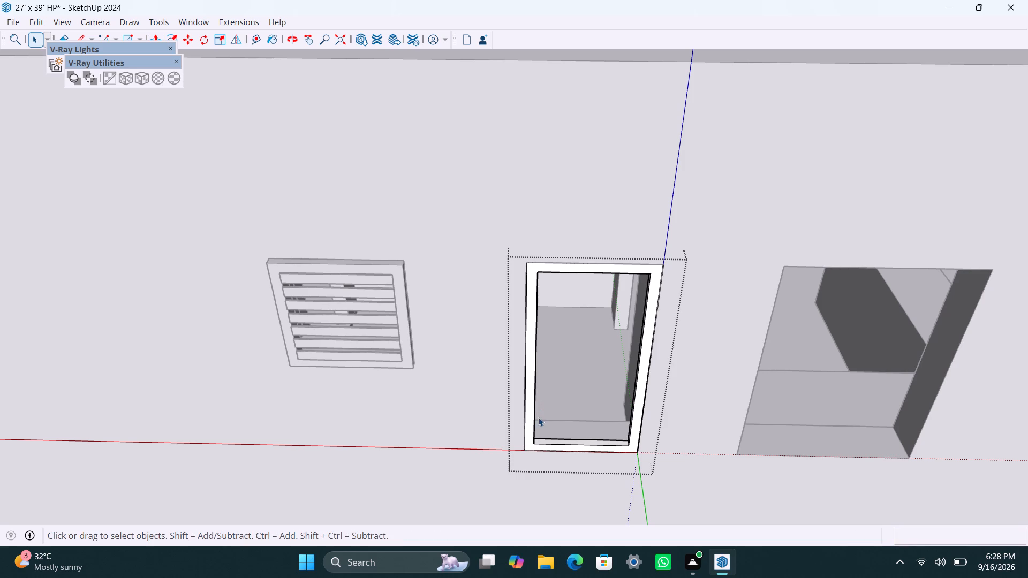
{"action": "left_click", "coordinate": [530, 422]}
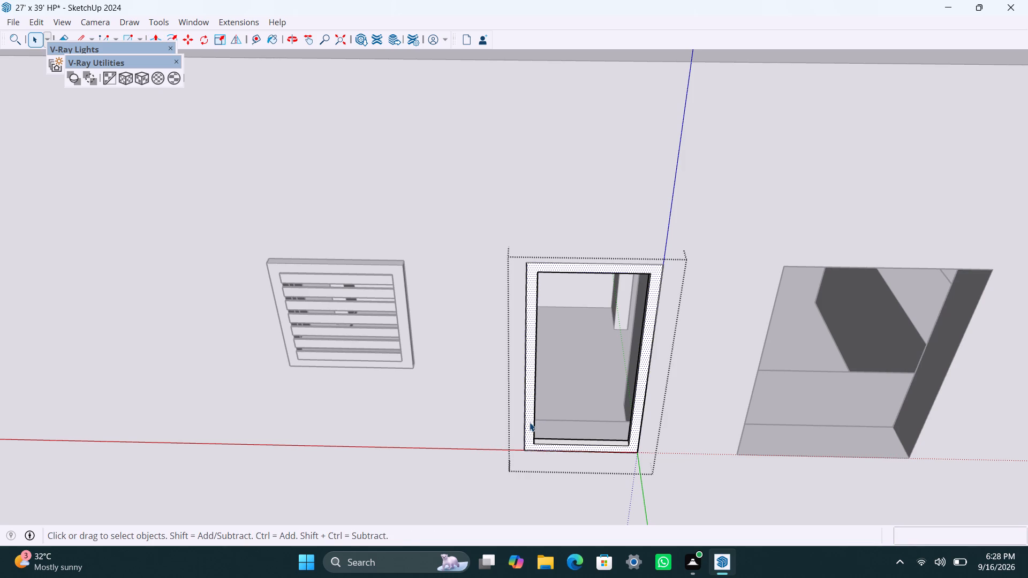
{"action": "key", "text": "p"}
{"action": "left_click", "coordinate": [530, 422]}
{"action": "type", "text": "1.5\""}
{"action": "key", "text": "Return"}
{"action": "type", "text": "\\"}
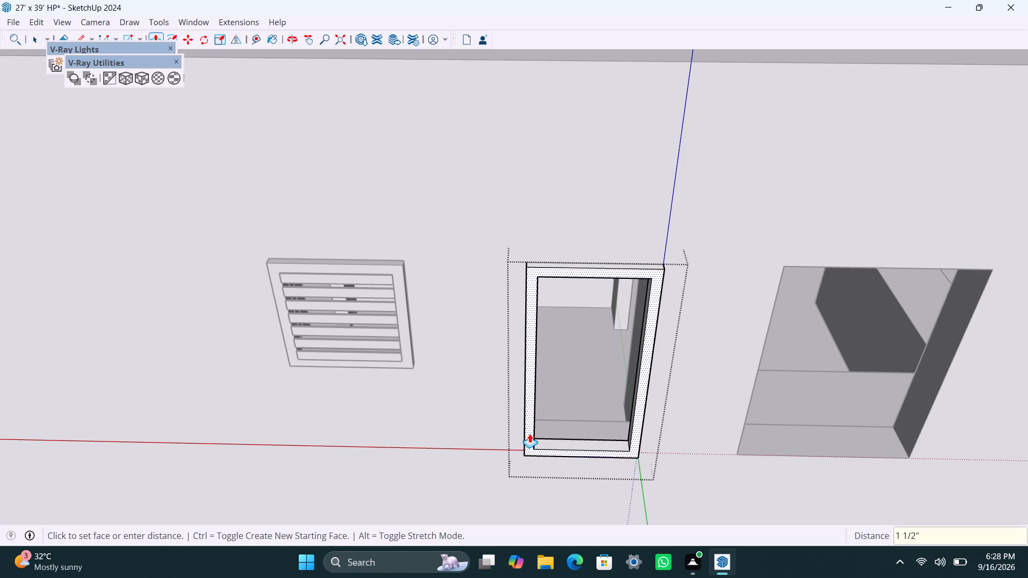
{"action": "key", "text": "space"}
Draw a rectangle filling the narrow frame's inner opening and make its face and edges a group.
{"action": "key", "text": "r"}
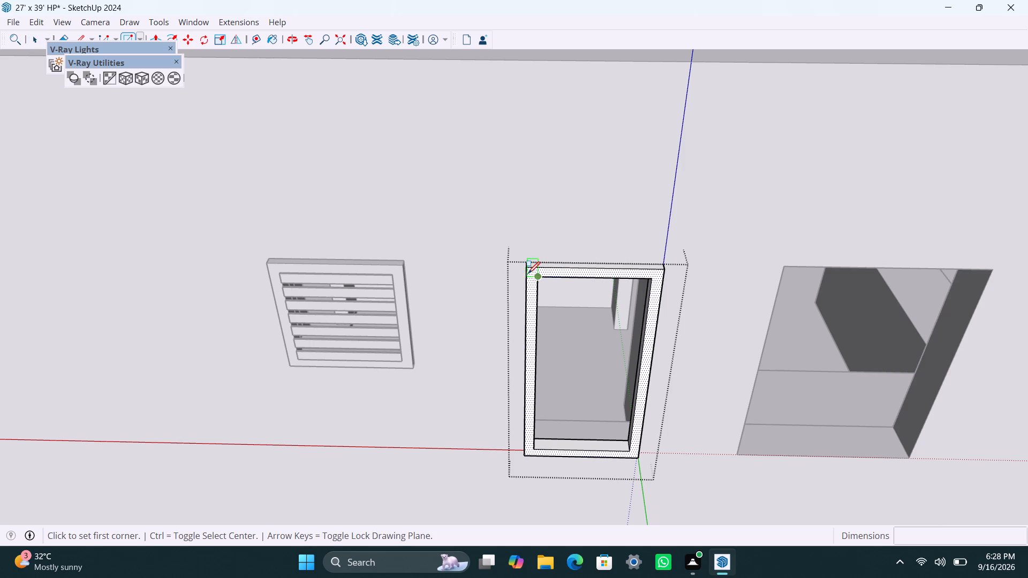
{"action": "left_click", "coordinate": [540, 277]}
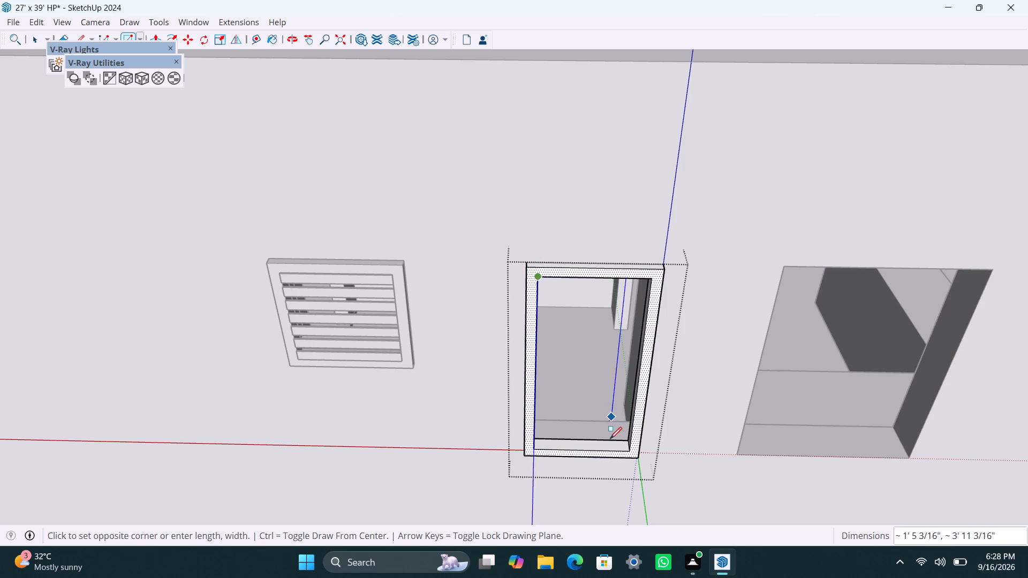
{"action": "left_click", "coordinate": [627, 451]}
{"action": "key", "text": "space"}
{"action": "double_click", "coordinate": [609, 419]}
{"action": "right_click", "coordinate": [604, 418]}
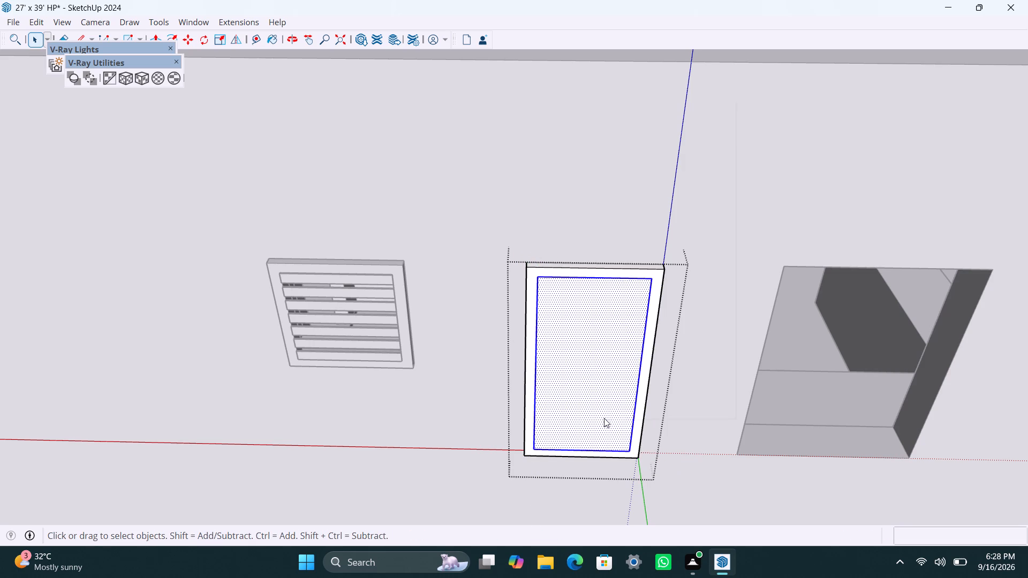
{"action": "left_click", "coordinate": [692, 226]}
Extrude the pane's face 8 mm inside its group and close the pane group.
{"action": "triple_click", "coordinate": [620, 377]}
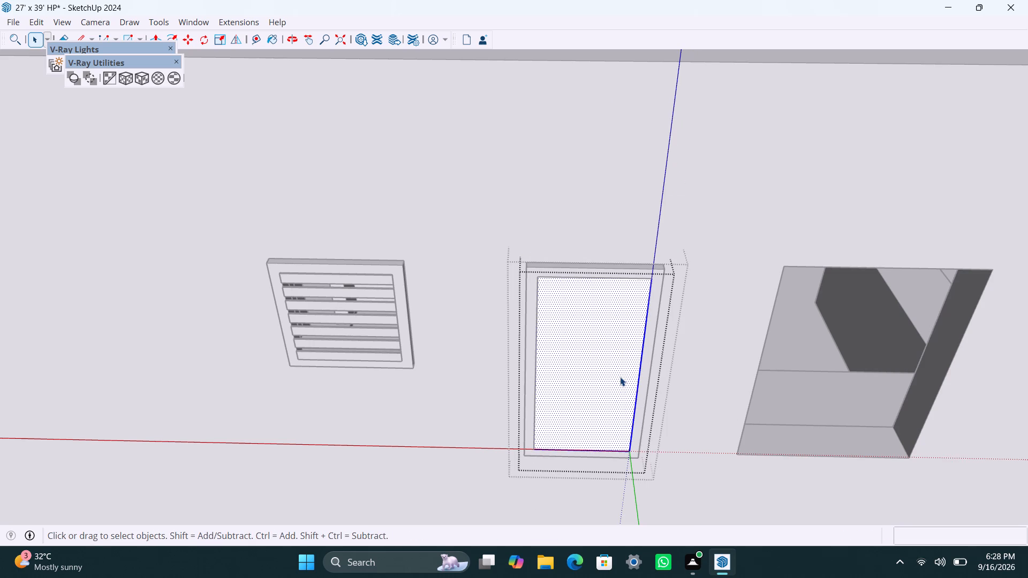
{"action": "key", "text": "p"}
{"action": "left_click", "coordinate": [620, 377]}
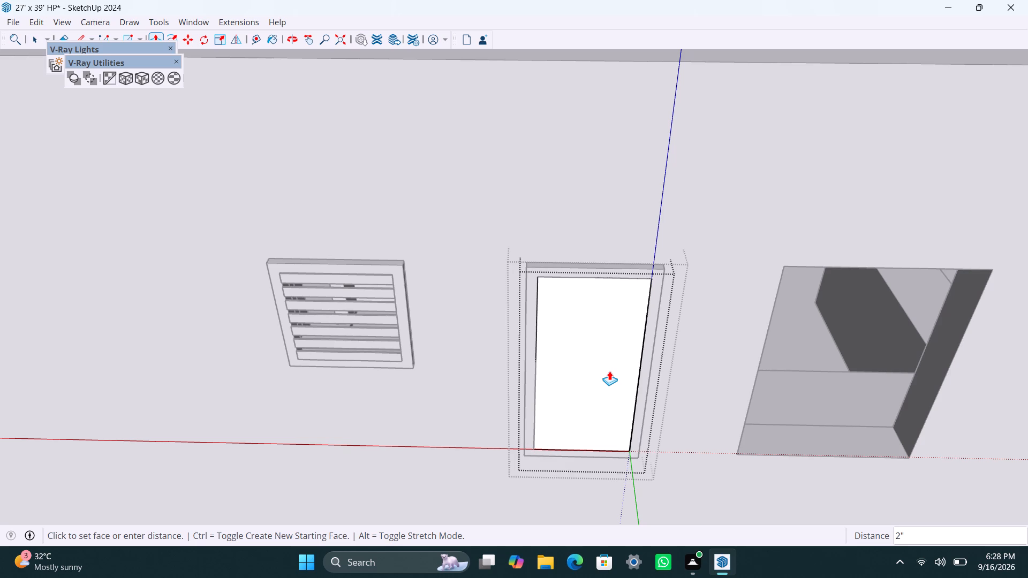
{"action": "type", "text": "8MM"}
{"action": "key", "text": "Return"}
{"action": "key", "text": "space"}
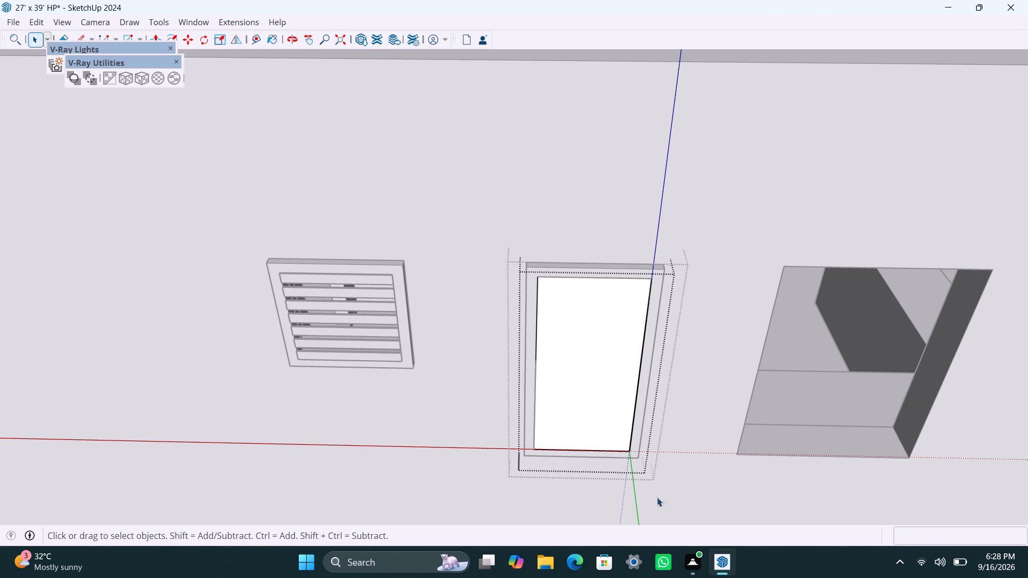
{"action": "left_click", "coordinate": [706, 508]}
Move the pane about 1 1/16" back into the narrow frame's depth and close the window group.
{"action": "scroll", "coordinate": [613, 430], "scroll_direction": "up", "scroll_amount": 3}
{"action": "left_click", "coordinate": [613, 430]}
{"action": "scroll", "coordinate": [613, 430], "scroll_direction": "up", "scroll_amount": 5}
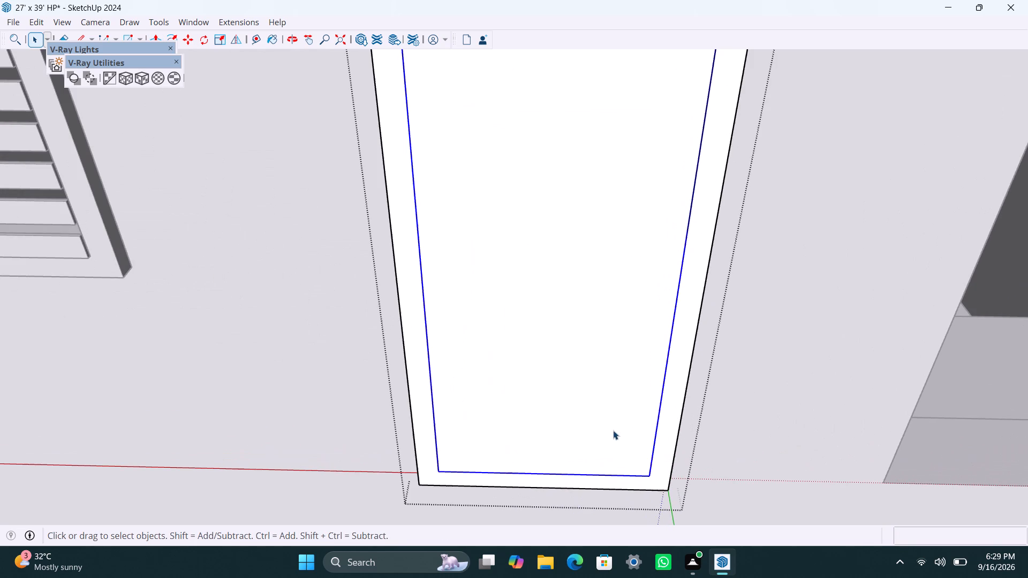
{"action": "key", "text": "m"}
{"action": "left_click", "coordinate": [646, 476]}
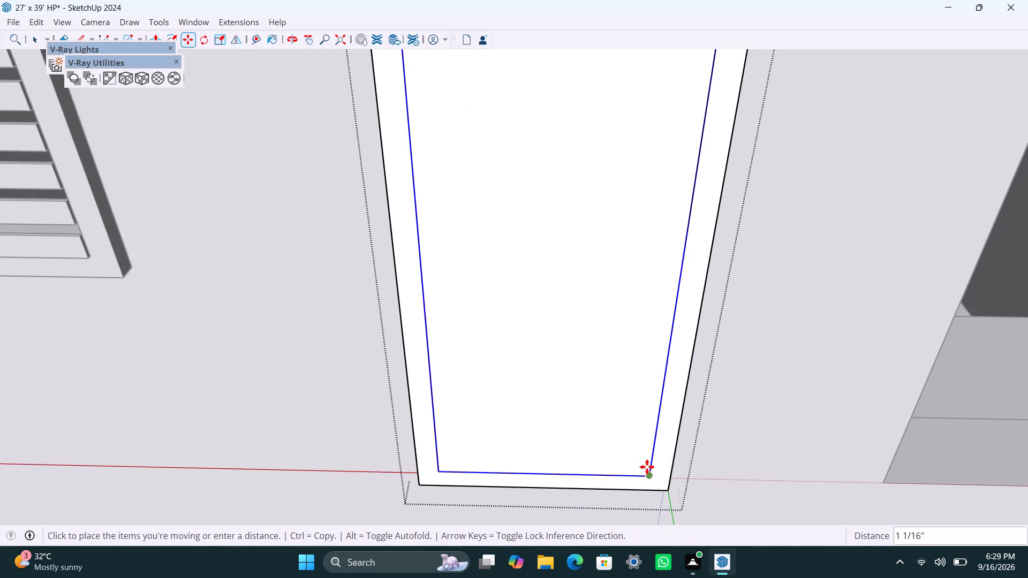
{"action": "left_click", "coordinate": [647, 467]}
{"action": "key", "text": "space"}
{"action": "scroll", "coordinate": [564, 399], "scroll_direction": "down", "scroll_amount": 10}
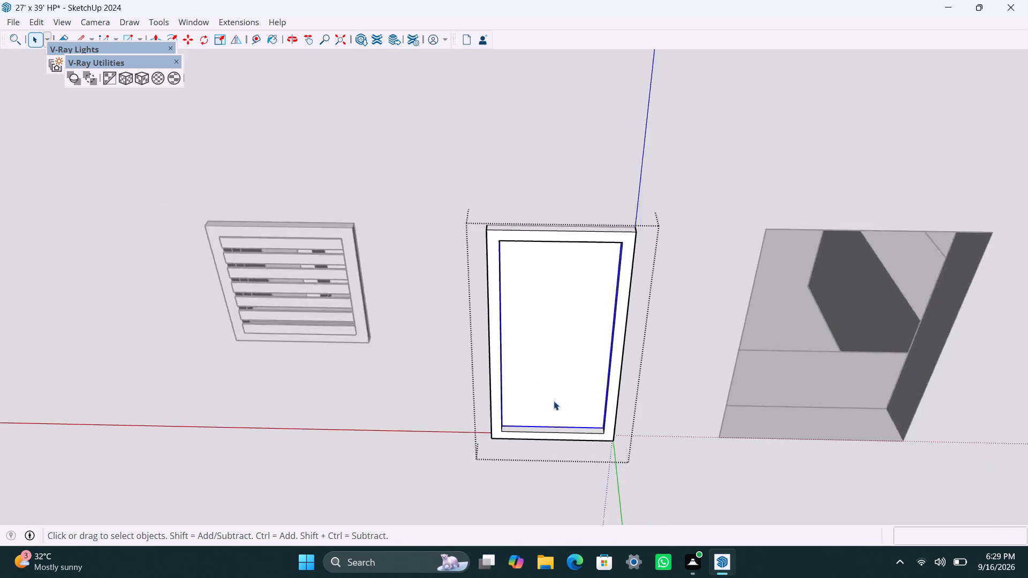
{"action": "scroll", "coordinate": [554, 401], "scroll_direction": "down", "scroll_amount": 2}
{"action": "scroll", "coordinate": [631, 488], "scroll_direction": "down", "scroll_amount": 2}
{"action": "middle_click_drag", "start_coordinate": [573, 453], "coordinate": [458, 444], "text": "shift"}
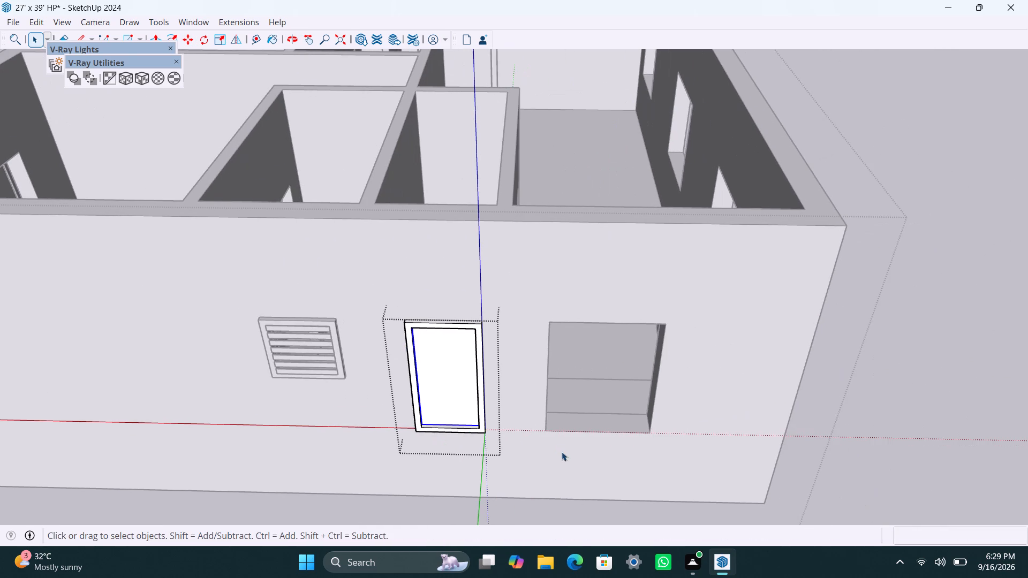
{"action": "key", "text": "space"}
{"action": "left_click", "coordinate": [719, 442]}
Draw a 4' x 3' rectangle over the wide opening beside the narrow window and make its face and edges a group.
{"action": "key", "text": "r"}
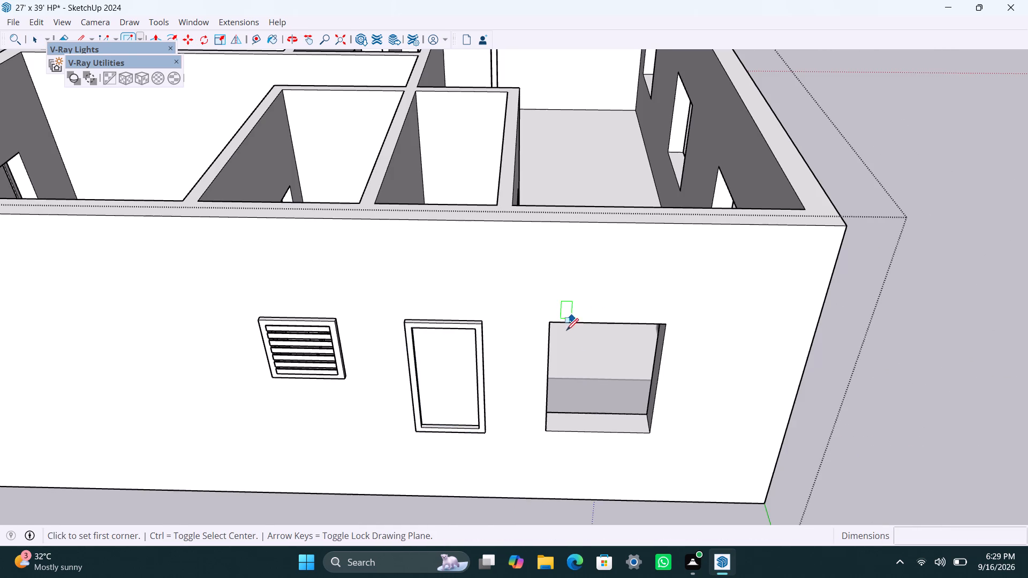
{"action": "left_click", "coordinate": [551, 324]}
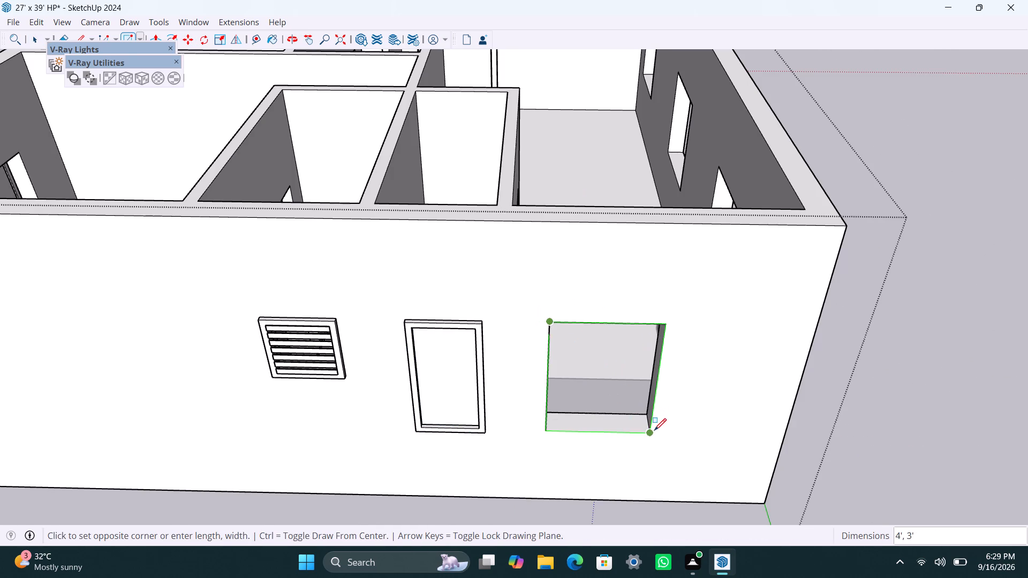
{"action": "left_click", "coordinate": [654, 430]}
{"action": "key", "text": "space"}
{"action": "double_click", "coordinate": [623, 414]}
{"action": "right_click", "coordinate": [615, 416]}
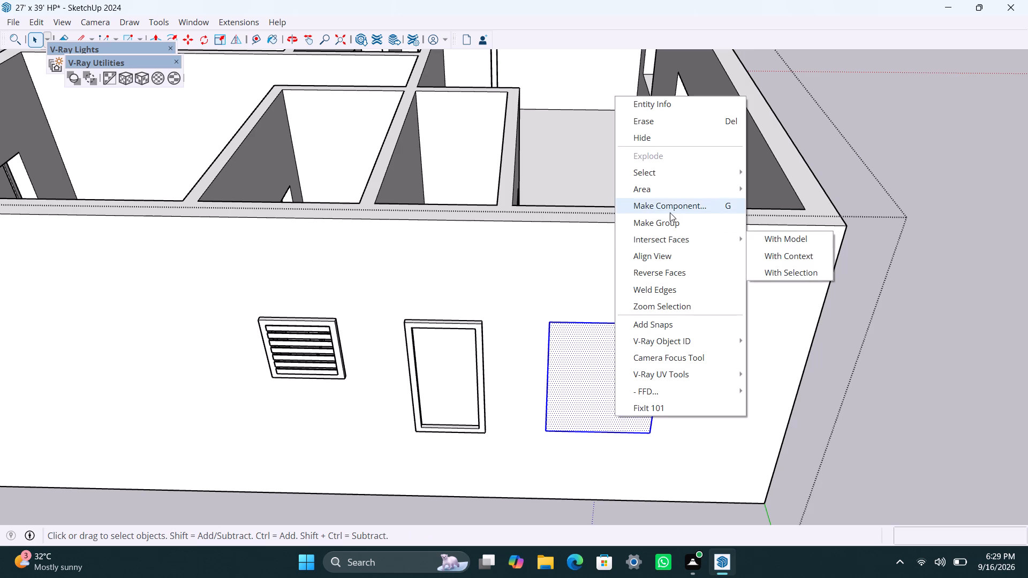
{"action": "left_click", "coordinate": [670, 224]}
Inside the wide window's group, offset the face outline 2" inward and delete the inner face.
{"action": "double_click", "coordinate": [571, 392]}
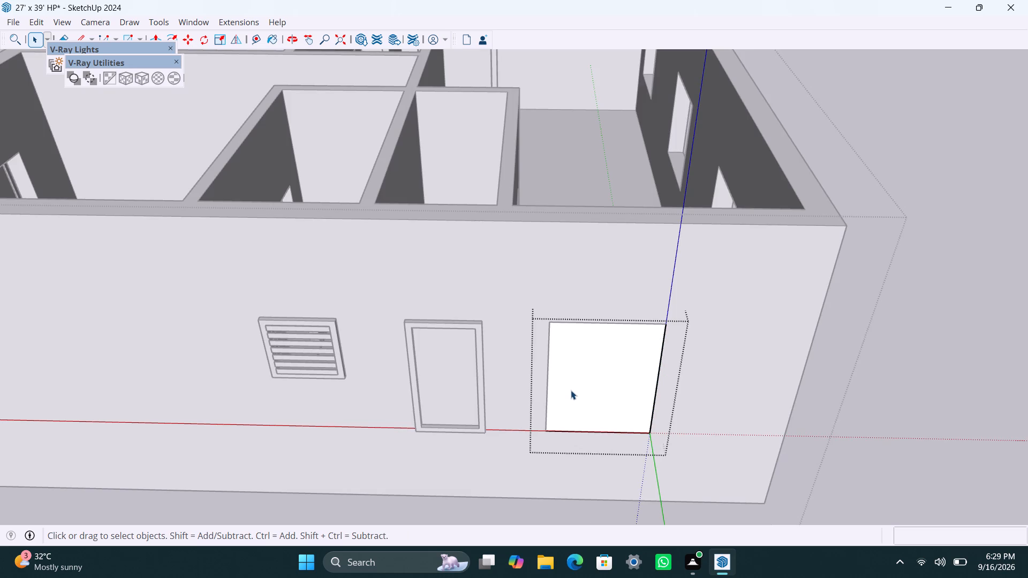
{"action": "key", "text": "f"}
{"action": "left_click", "coordinate": [570, 376]}
{"action": "type", "text": "2\""}
{"action": "key", "text": "Return"}
{"action": "key", "text": "space"}
{"action": "left_click", "coordinate": [580, 393]}
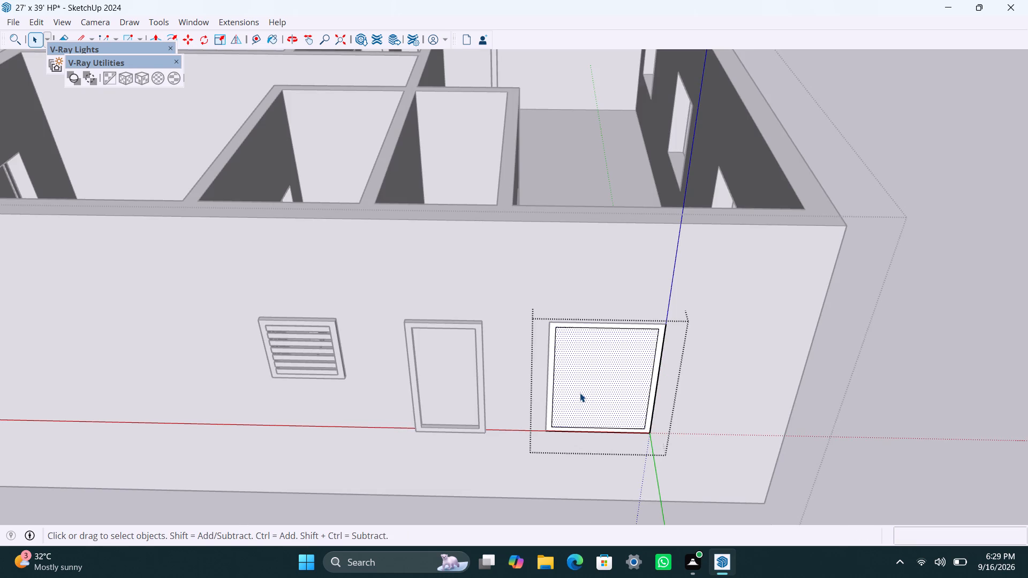
{"action": "key", "text": "Delete"}
Extrude the wide window's frame face 1.5" into the opening and another 1.5" out from the wall.
{"action": "scroll", "coordinate": [568, 416], "scroll_direction": "up", "scroll_amount": 6}
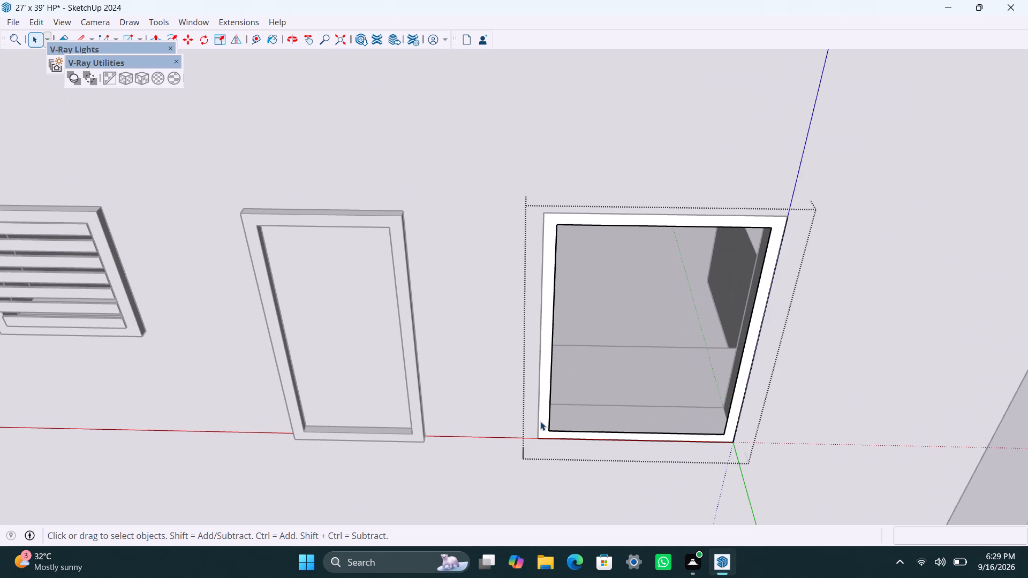
{"action": "left_click_drag", "start_coordinate": [541, 417], "coordinate": [536, 417]}
{"action": "key", "text": "p"}
{"action": "left_click", "coordinate": [545, 413]}
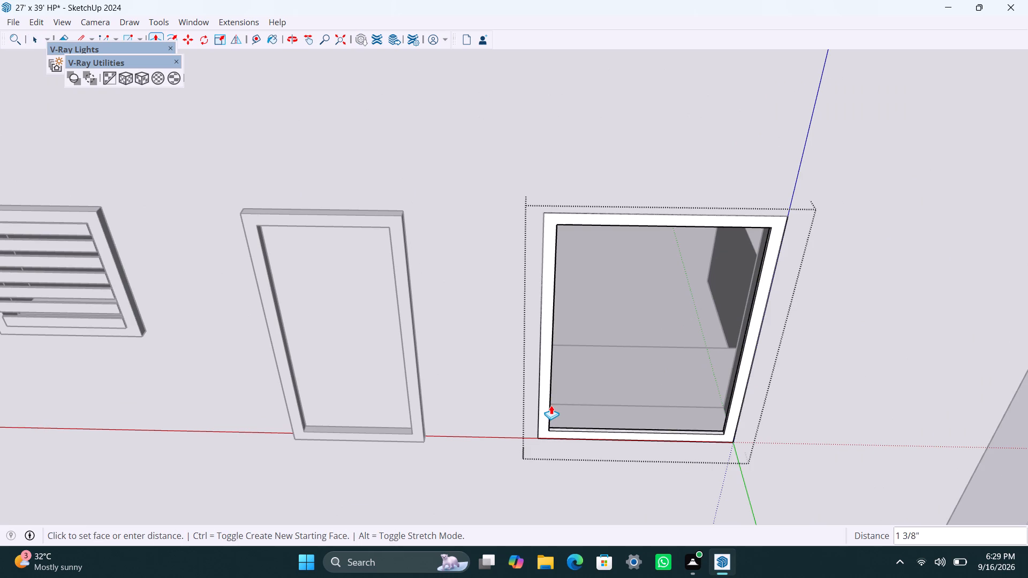
{"action": "type", "text": "1.5\""}
{"action": "key", "text": "Return"}
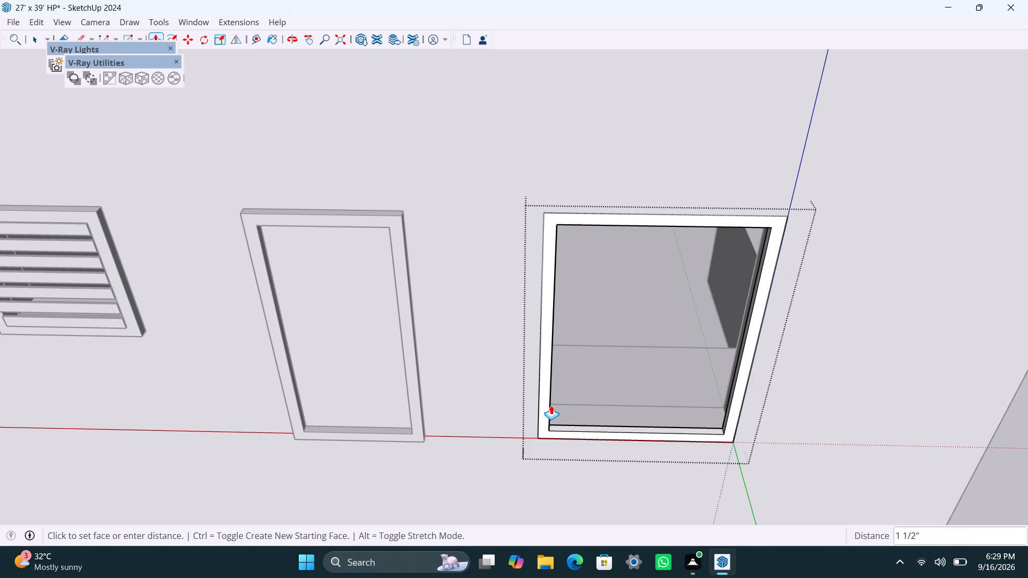
{"action": "left_click", "coordinate": [543, 432]}
{"action": "type", "text": "1.5\""}
{"action": "key", "text": "Return"}
{"action": "key", "text": "space"}
Draw a full-height rectangle over the half of the inner opening nearest the narrow window and delete the face in the other half.
{"action": "key", "text": "r"}
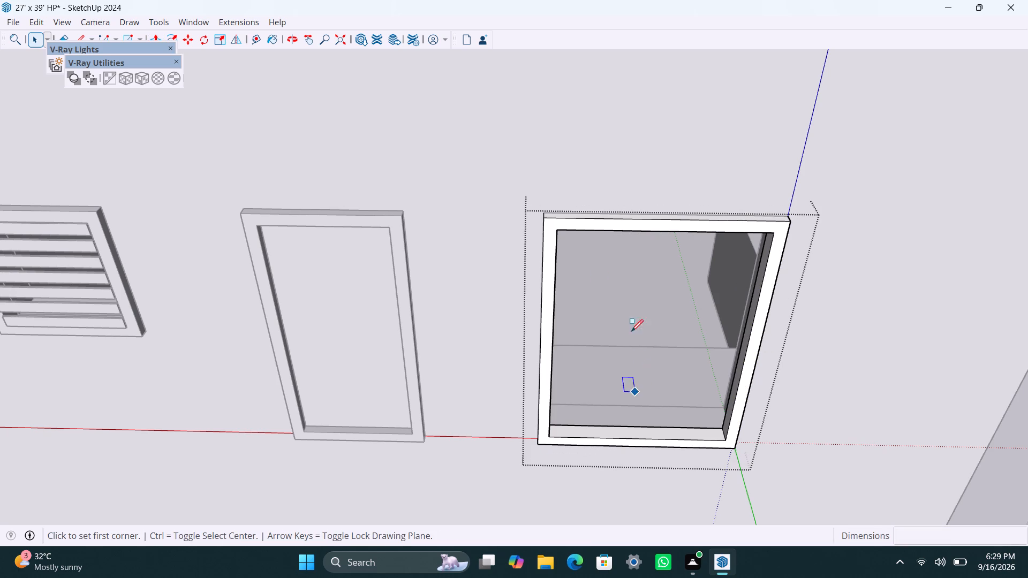
{"action": "left_click_drag", "start_coordinate": [557, 230], "coordinate": [563, 242]}
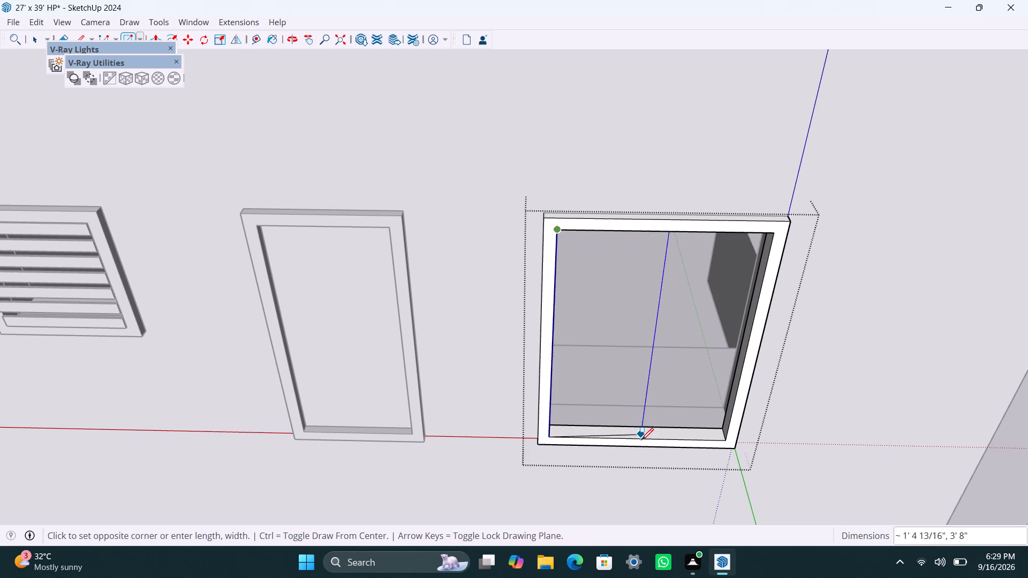
{"action": "left_click", "coordinate": [641, 440]}
{"action": "key", "text": "space"}
{"action": "left_click", "coordinate": [676, 415]}
{"action": "key", "text": "Delete"}
Make the half-width pane's face and edges a group, extrude the face 8 mm inside it, and close the pane group.
{"action": "double_click", "coordinate": [606, 409]}
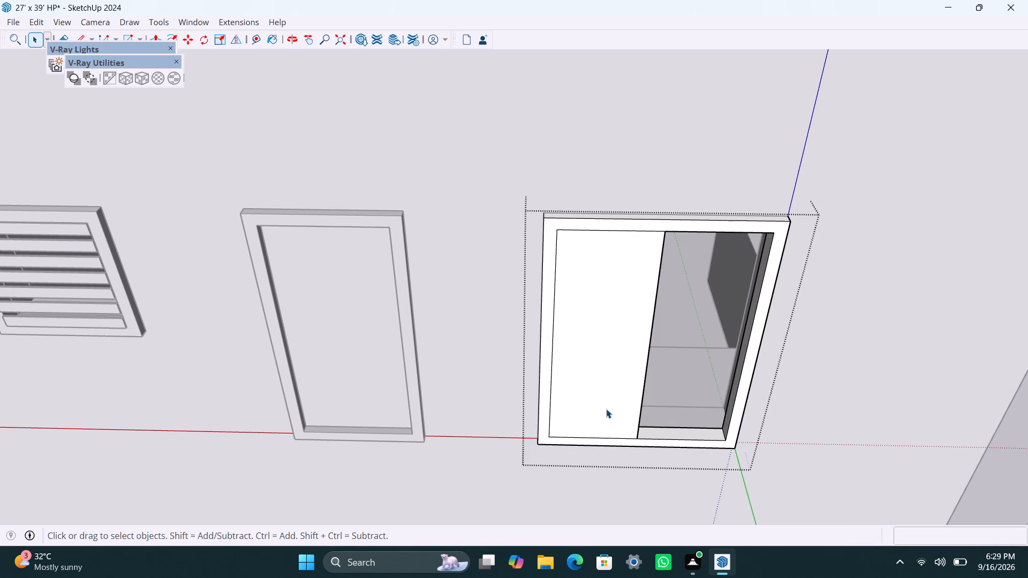
{"action": "right_click", "coordinate": [606, 409]}
{"action": "left_click", "coordinate": [653, 219]}
{"action": "scroll", "coordinate": [618, 364], "scroll_direction": "up", "scroll_amount": 2}
{"action": "triple_click", "coordinate": [639, 400]}
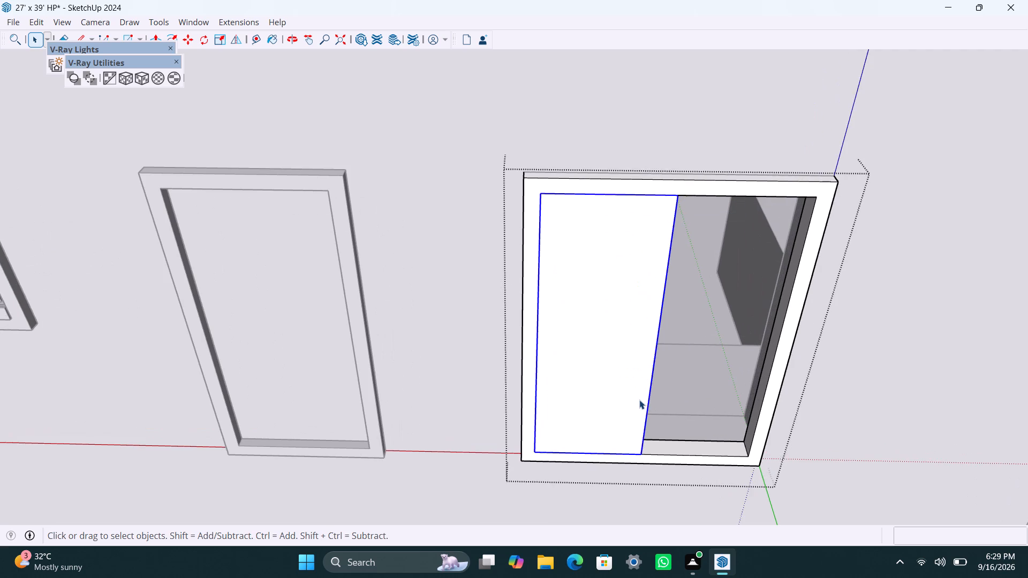
{"action": "key", "text": "p"}
{"action": "left_click", "coordinate": [639, 400]}
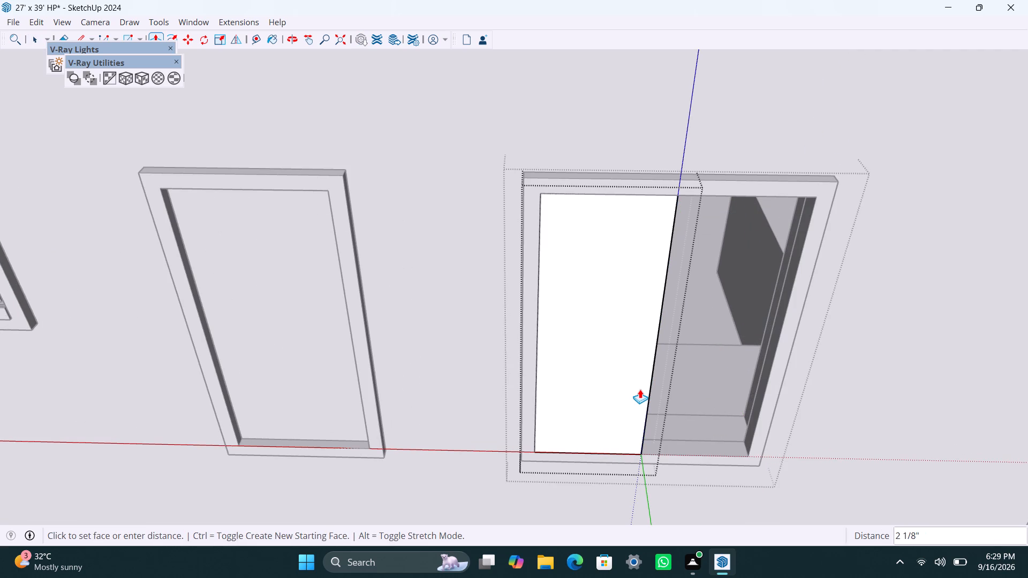
{"action": "type", "text": "8MM"}
{"action": "key", "text": "Return"}
{"action": "key", "text": "space"}
{"action": "left_click", "coordinate": [858, 448]}
Move the 8 mm pane group back from the wide window's front face into the depth of its frame.
{"action": "scroll", "coordinate": [674, 470], "scroll_direction": "down", "scroll_amount": 3}
{"action": "middle_click_drag", "start_coordinate": [632, 458], "coordinate": [557, 468]}
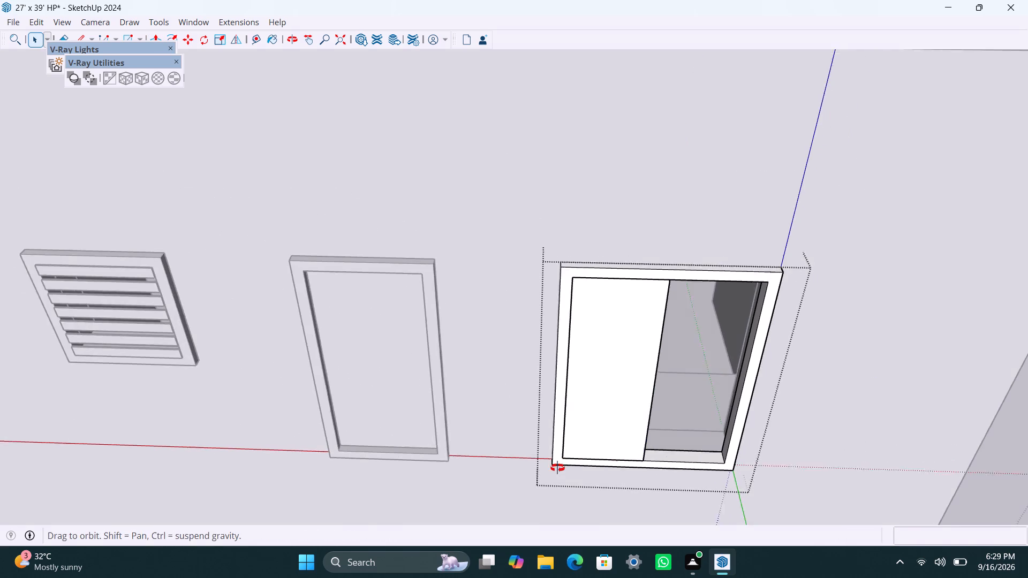
{"action": "middle_click_drag", "start_coordinate": [557, 468], "coordinate": [558, 460]}
{"action": "scroll", "coordinate": [573, 473], "scroll_direction": "up", "scroll_amount": 14}
{"action": "scroll", "coordinate": [527, 481], "scroll_direction": "up", "scroll_amount": 4}
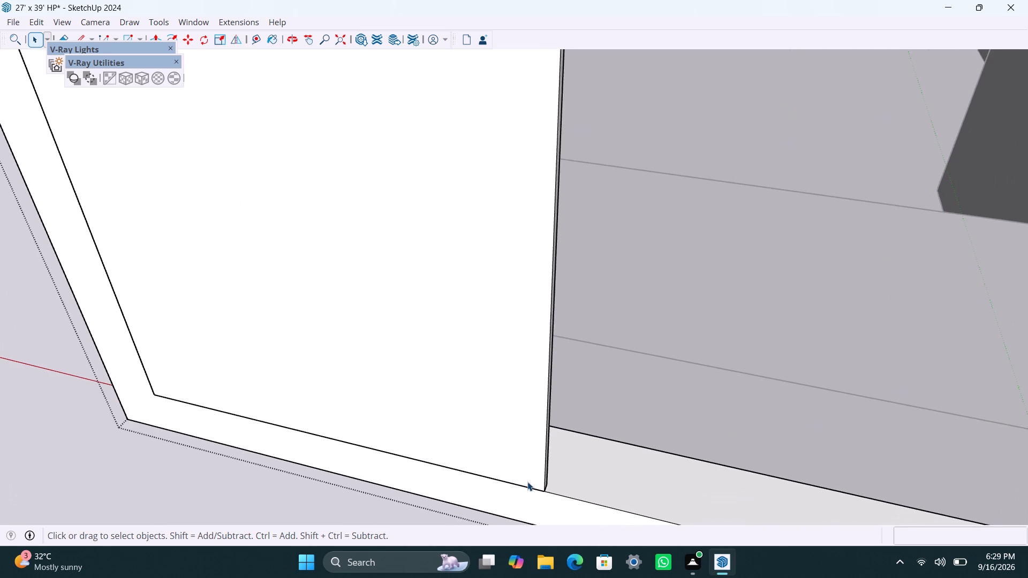
{"action": "left_click", "coordinate": [527, 482]}
{"action": "key", "text": "m"}
{"action": "left_click", "coordinate": [547, 486]}
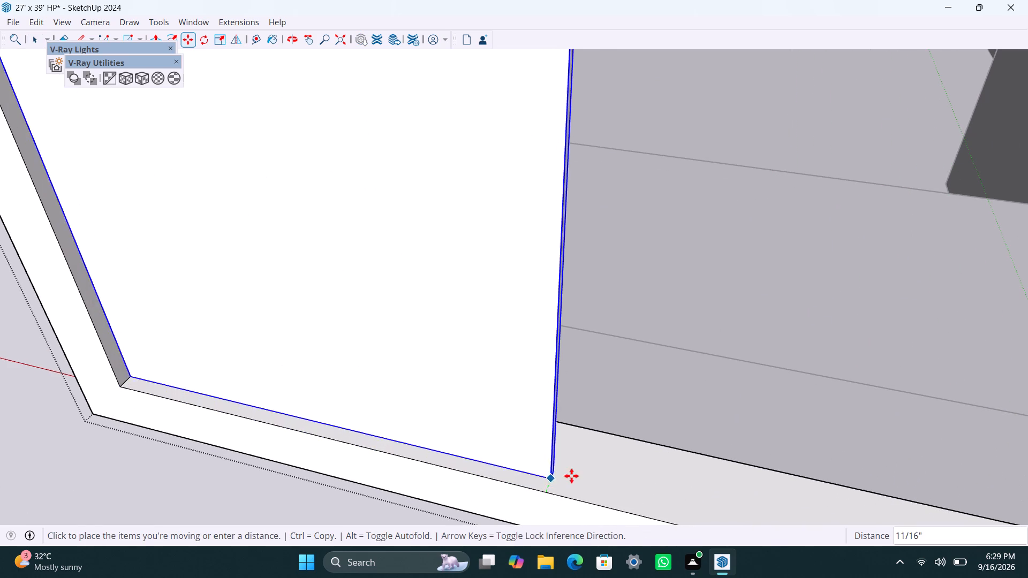
{"action": "left_click", "coordinate": [563, 461]}
Copy the pane sideways to the frame's opposite inner corner, filling the empty half of the wide window.
{"action": "scroll", "coordinate": [555, 468], "scroll_direction": "down", "scroll_amount": 11}
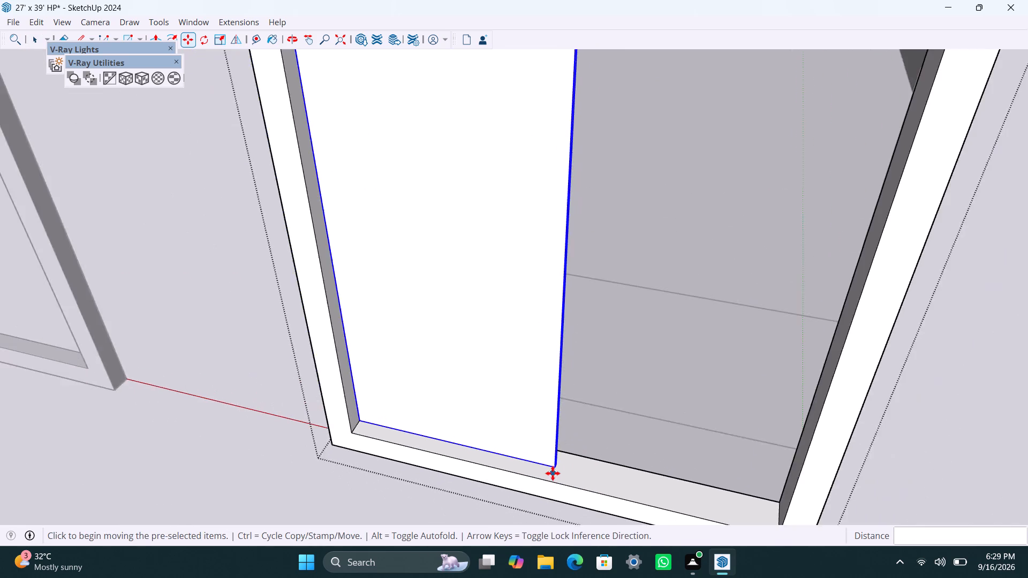
{"action": "scroll", "coordinate": [556, 471], "scroll_direction": "down", "scroll_amount": 3}
{"action": "middle_click_drag", "start_coordinate": [542, 475], "coordinate": [555, 404]}
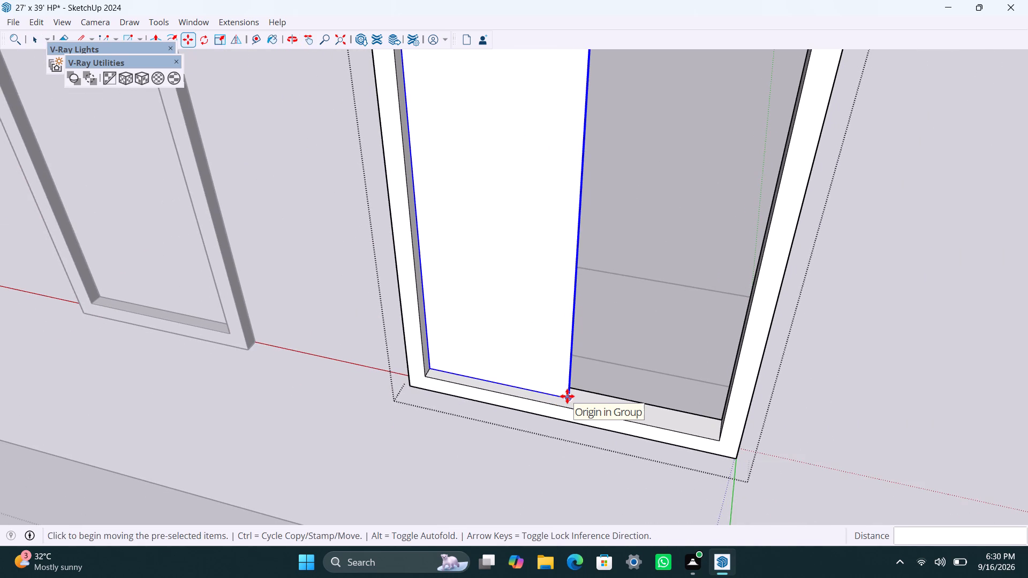
{"action": "left_click", "coordinate": [567, 396]}
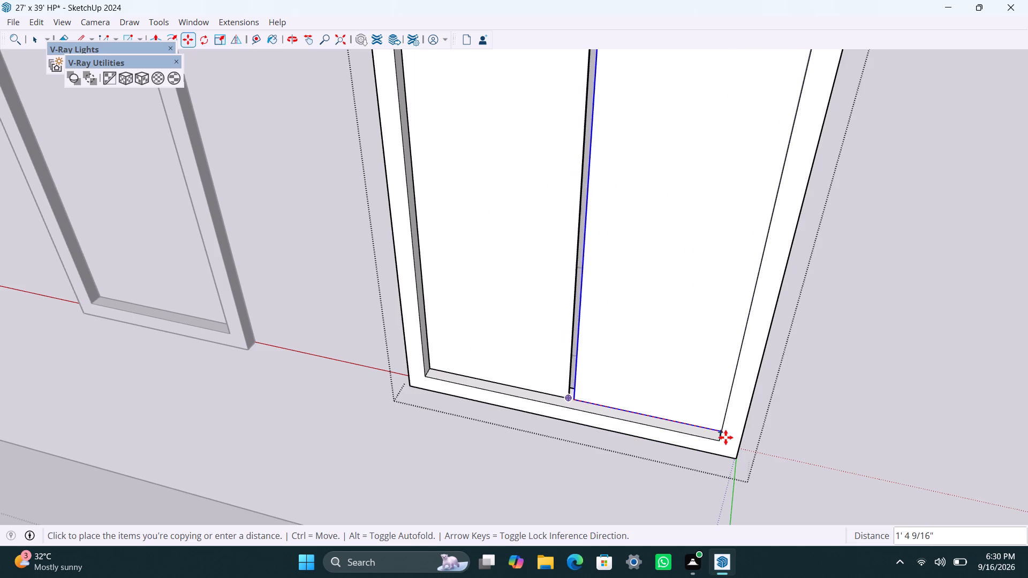
{"action": "left_click", "coordinate": [725, 437]}
Shift the copied pane about 5/8" so its back corner meets the first pane's front corner.
{"action": "scroll", "coordinate": [636, 421], "scroll_direction": "up", "scroll_amount": 5}
{"action": "middle_click_drag", "start_coordinate": [660, 415], "coordinate": [822, 462]}
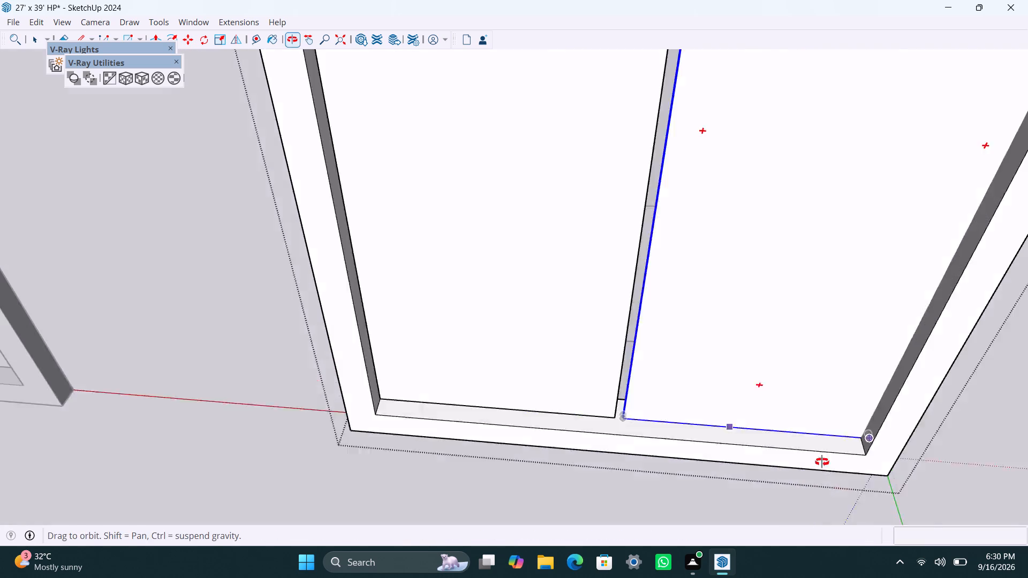
{"action": "middle_click_drag", "start_coordinate": [822, 462], "coordinate": [856, 467]}
{"action": "scroll", "coordinate": [750, 388], "scroll_direction": "up", "scroll_amount": 10}
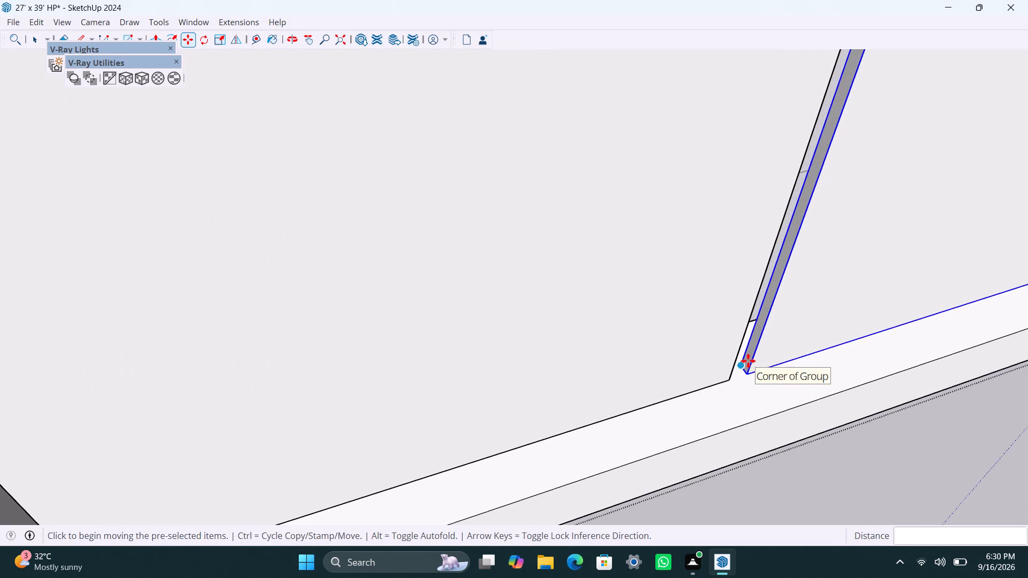
{"action": "left_click", "coordinate": [748, 361]}
{"action": "left_click", "coordinate": [731, 381]}
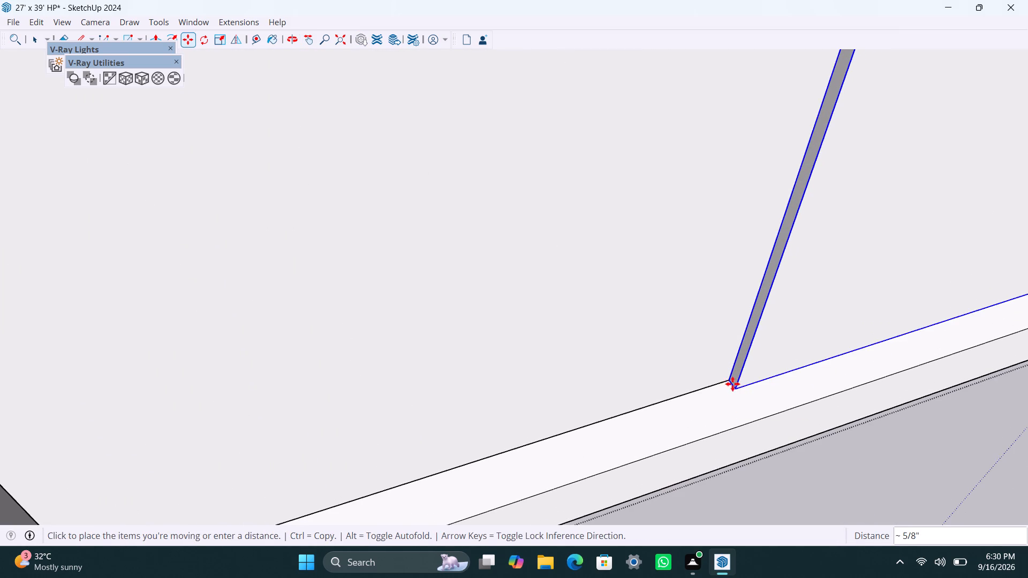
On the four-window wall, draw a 4' x 4' rectangle over the opening nearest the wide window's corner and make it a group.
{"action": "scroll", "coordinate": [696, 379], "scroll_direction": "down", "scroll_amount": 20}
{"action": "scroll", "coordinate": [696, 379], "scroll_direction": "down", "scroll_amount": 16}
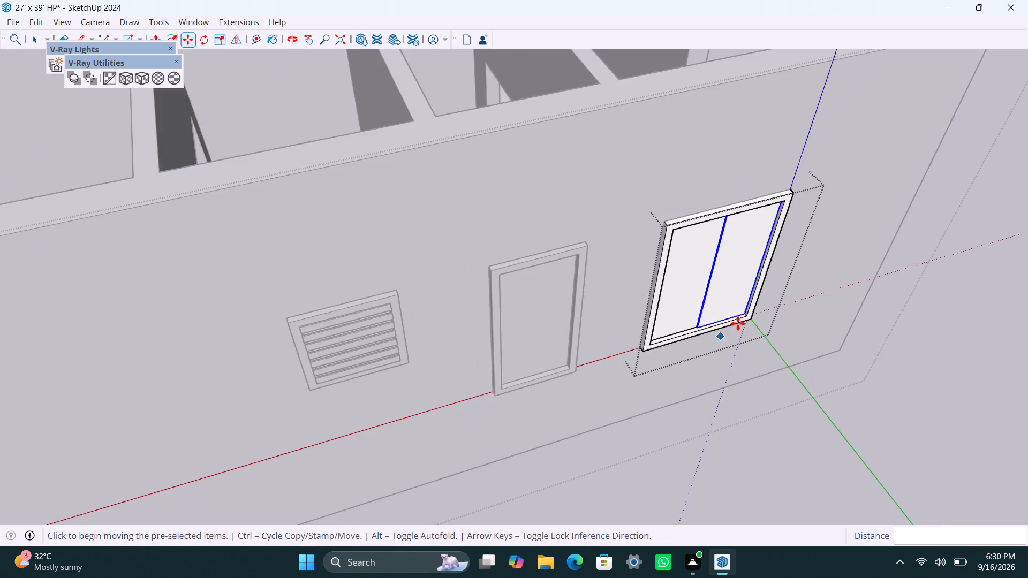
{"action": "scroll", "coordinate": [738, 323], "scroll_direction": "down", "scroll_amount": 13}
{"action": "middle_click_drag", "start_coordinate": [845, 348], "coordinate": [251, 255]}
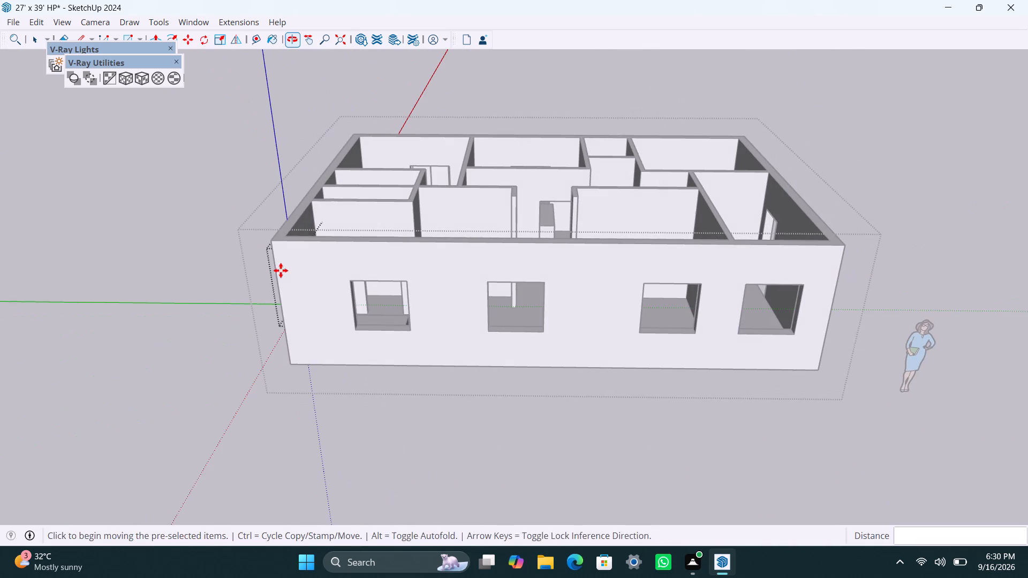
{"action": "key", "text": "space"}
{"action": "key", "text": "r"}
{"action": "key", "text": "space"}
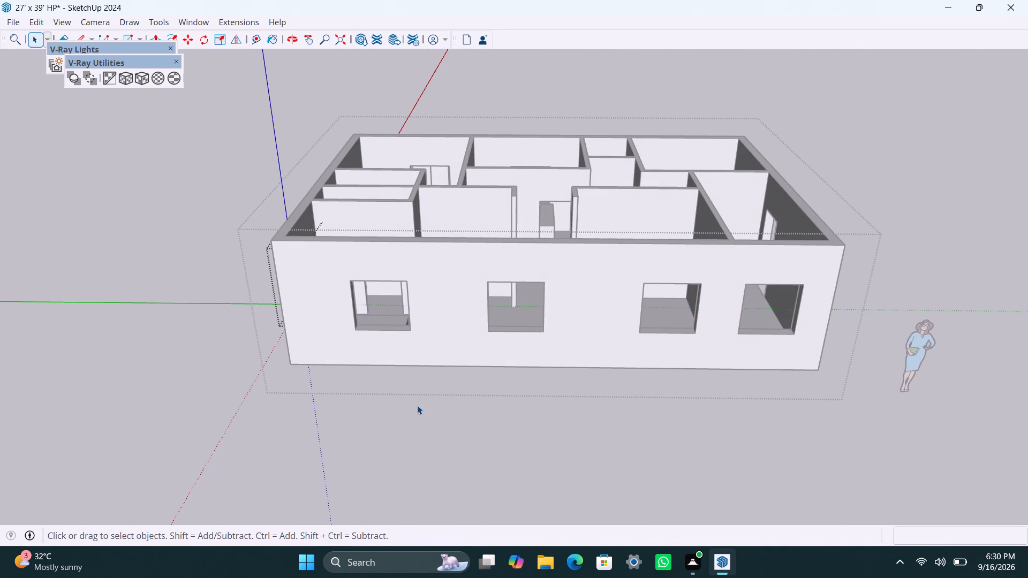
{"action": "left_click", "coordinate": [417, 405]}
{"action": "key", "text": "r"}
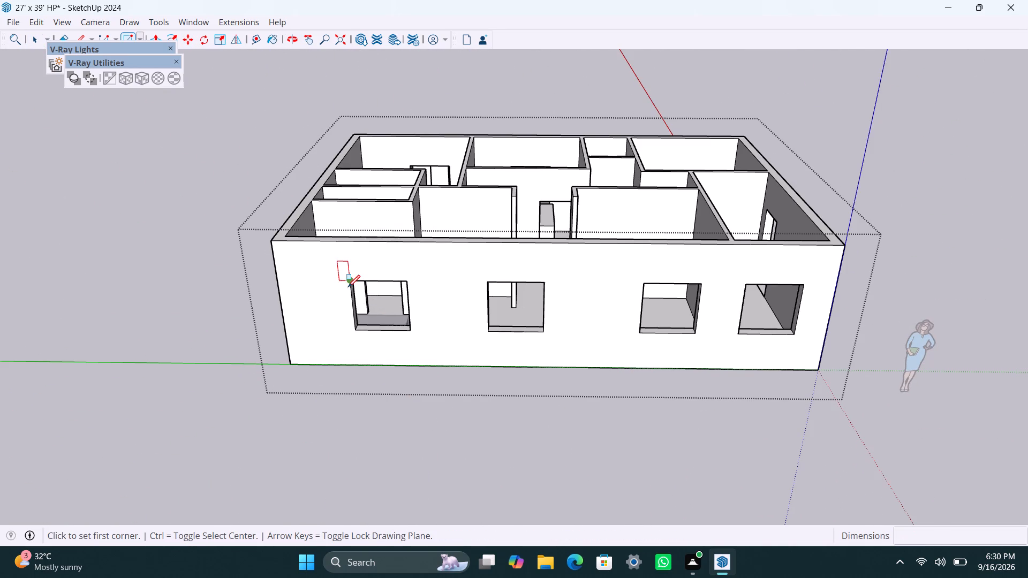
{"action": "left_click", "coordinate": [352, 283]}
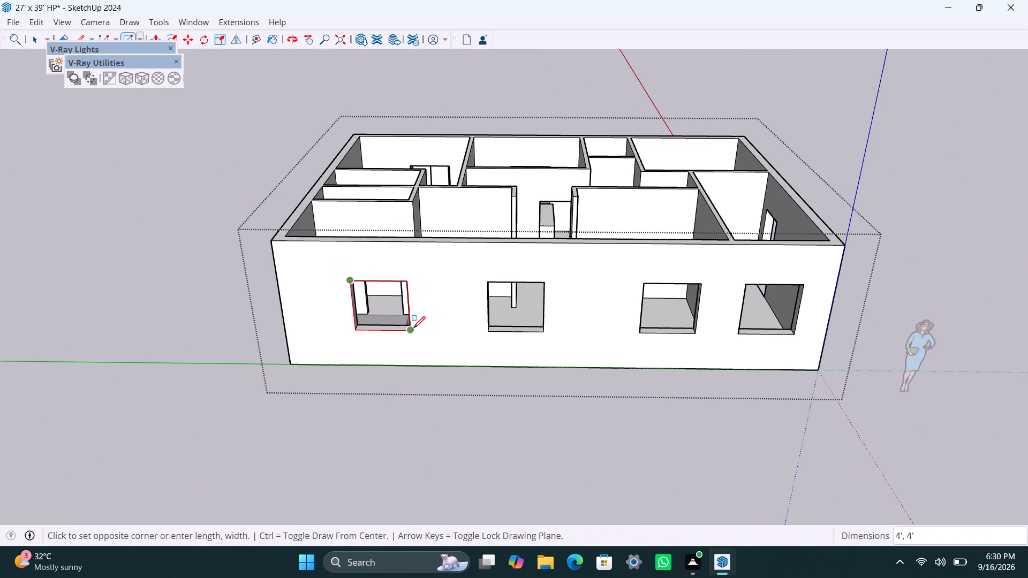
{"action": "left_click", "coordinate": [413, 328]}
{"action": "key", "text": "space"}
{"action": "double_click", "coordinate": [384, 313]}
{"action": "right_click", "coordinate": [384, 313]}
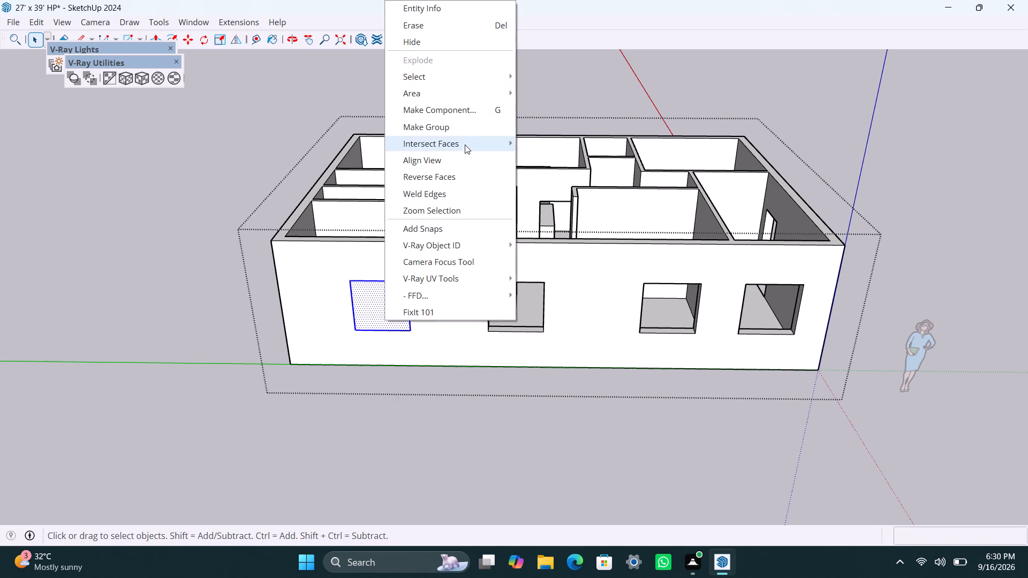
{"action": "left_click", "coordinate": [471, 131]}
Inside the new window group, offset the face outline 2" inward and delete the inner face.
{"action": "scroll", "coordinate": [329, 298], "scroll_direction": "up", "scroll_amount": 2}
{"action": "double_click", "coordinate": [364, 309]}
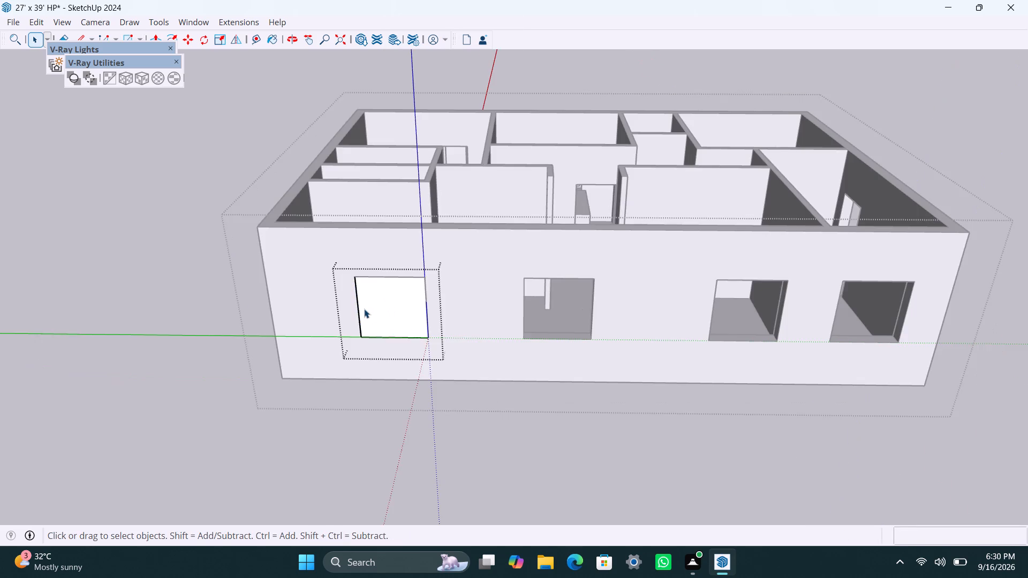
{"action": "scroll", "coordinate": [369, 306], "scroll_direction": "up", "scroll_amount": 2}
{"action": "key", "text": "f"}
{"action": "left_click", "coordinate": [385, 309]}
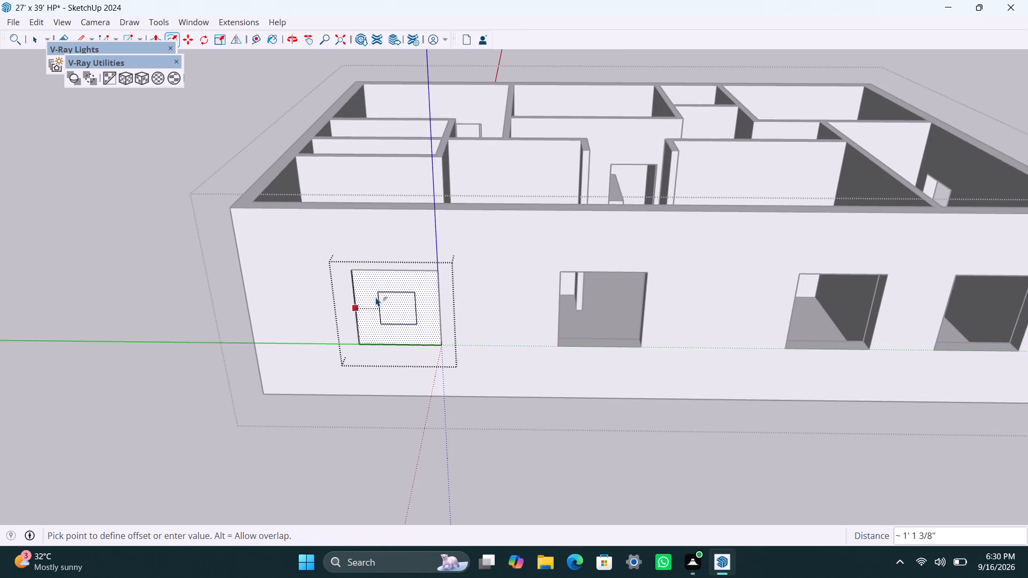
{"action": "type", "text": "2\""}
{"action": "key", "text": "Return"}
{"action": "key", "text": "space"}
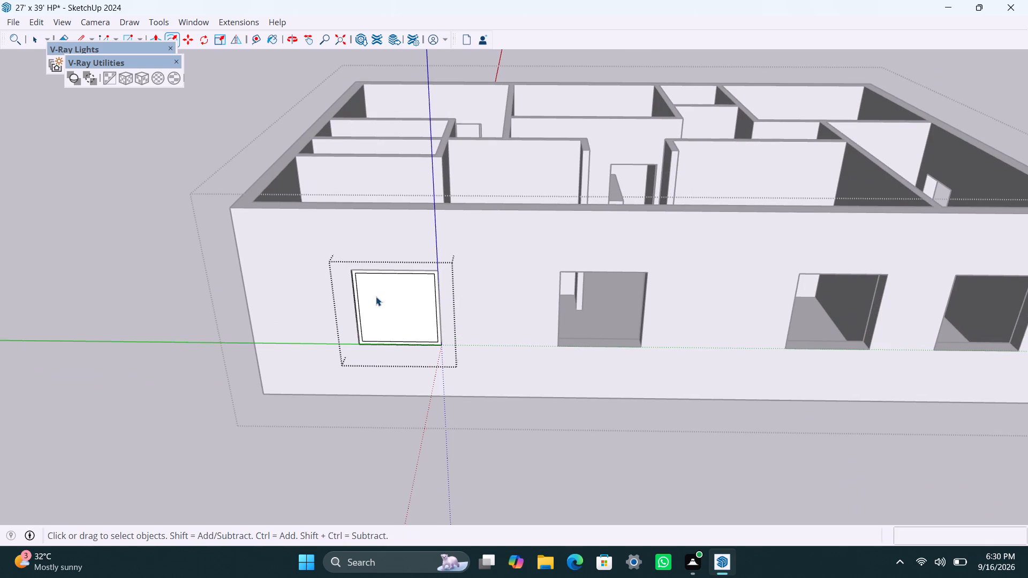
{"action": "left_click", "coordinate": [404, 309]}
{"action": "key", "text": "Delete"}
Extrude this window's frame face 1.5" into the opening and another 1.5" out from the wall.
{"action": "scroll", "coordinate": [368, 315], "scroll_direction": "up", "scroll_amount": 3}
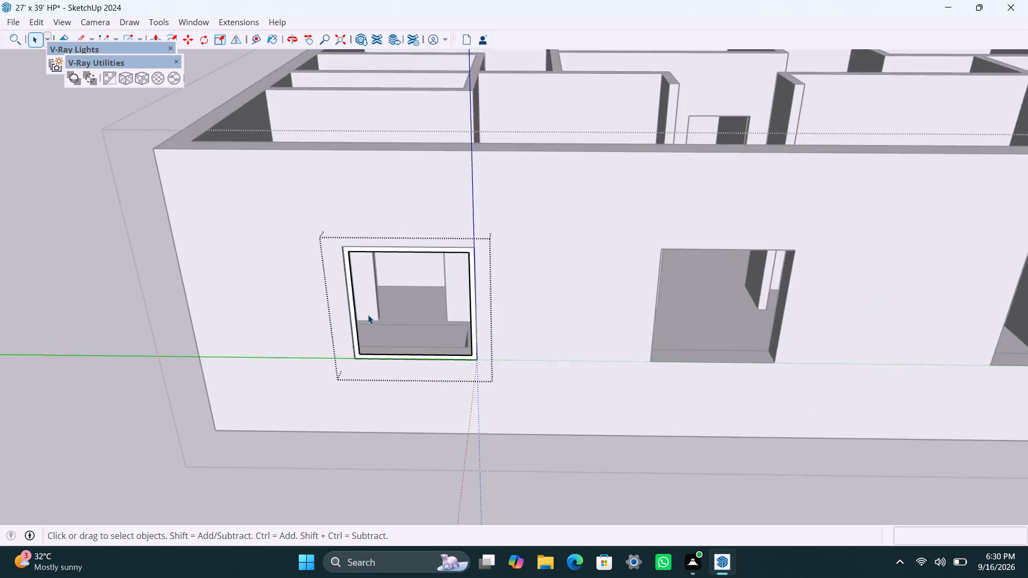
{"action": "scroll", "coordinate": [368, 315], "scroll_direction": "up", "scroll_amount": 7}
{"action": "left_click", "coordinate": [340, 352]}
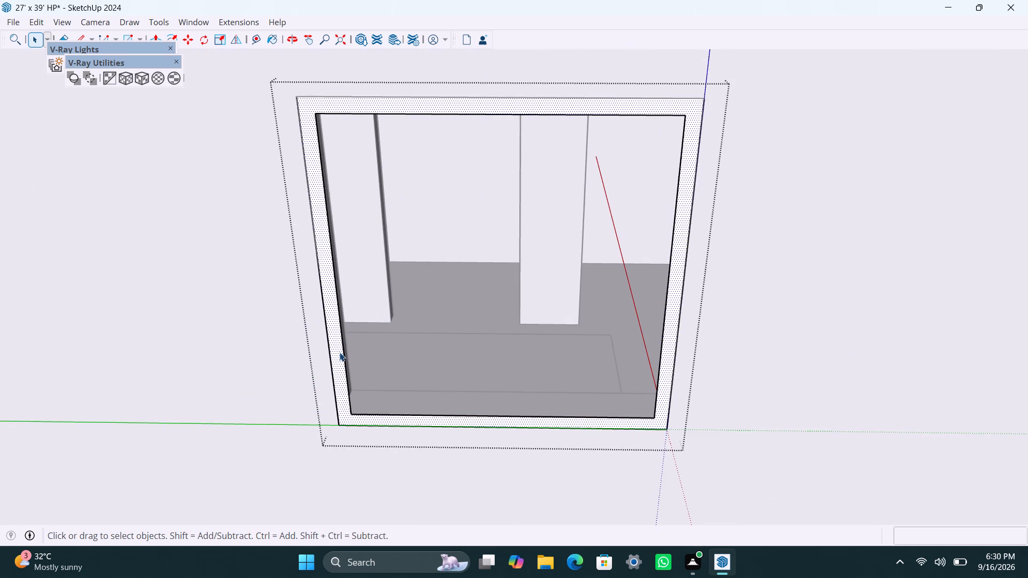
{"action": "key", "text": "p"}
{"action": "left_click", "coordinate": [339, 352]}
{"action": "type", "text": "1.5\""}
{"action": "key", "text": "Return"}
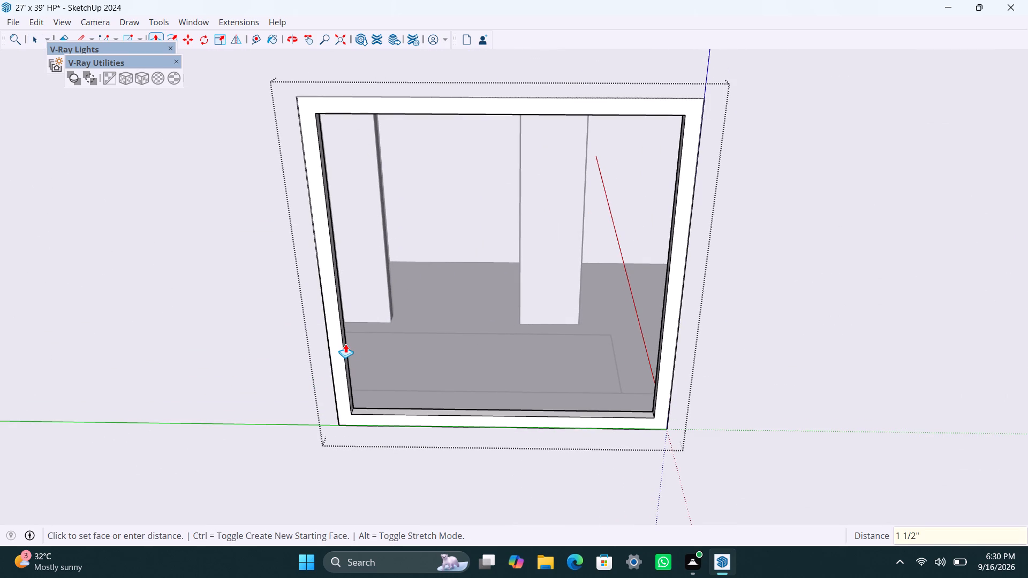
{"action": "left_click", "coordinate": [345, 387]}
{"action": "type", "text": "1.5\""}
{"action": "key", "text": "Return"}
{"action": "key", "text": "space"}
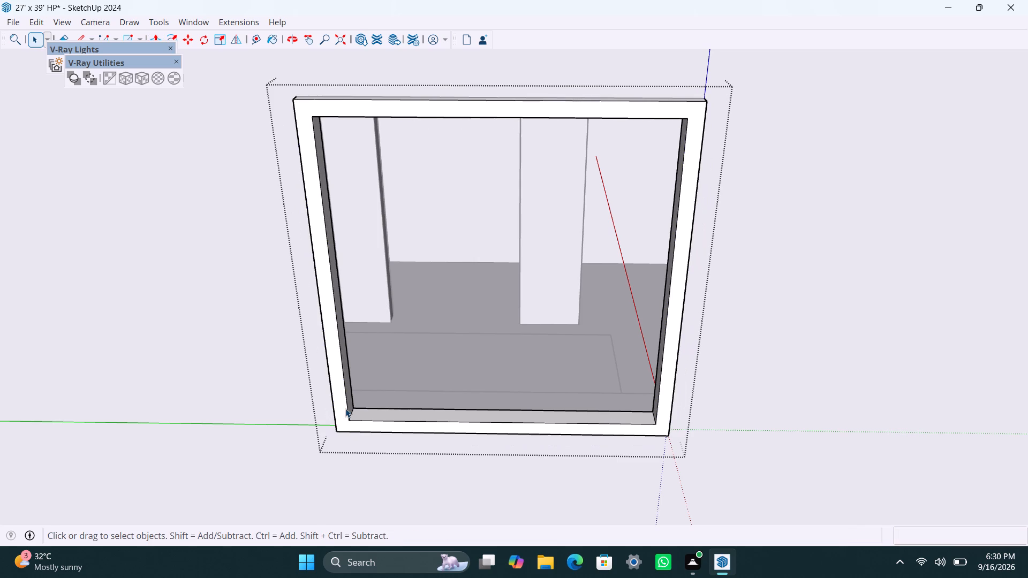
Draw a 1' 10" x 3' 8" rectangle over the half of the inner opening nearest the building corner and delete the other half's face.
{"action": "key", "text": "r"}
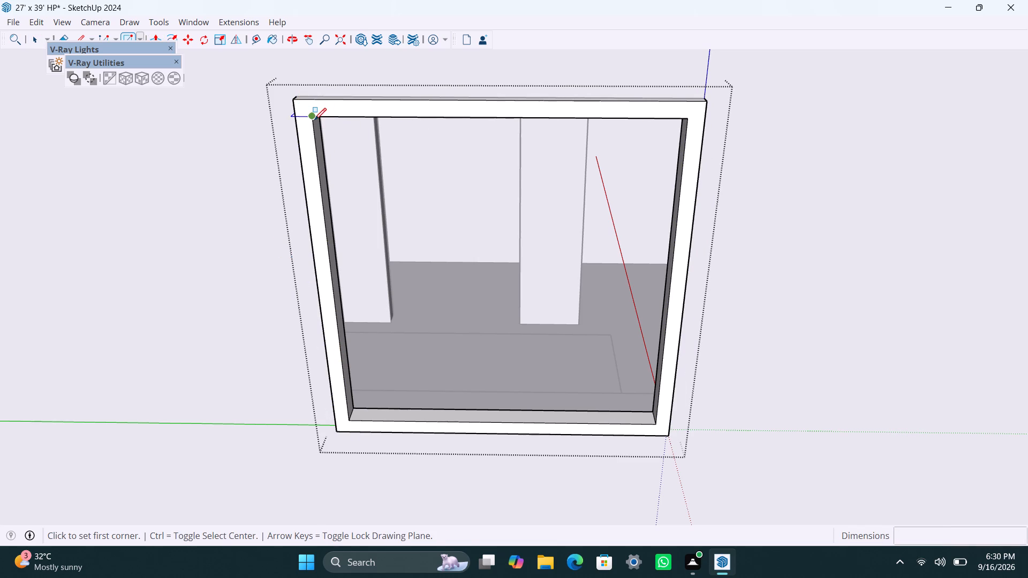
{"action": "left_click_drag", "start_coordinate": [314, 120], "coordinate": [320, 124]}
{"action": "left_click", "coordinate": [501, 423]}
{"action": "key", "text": "space"}
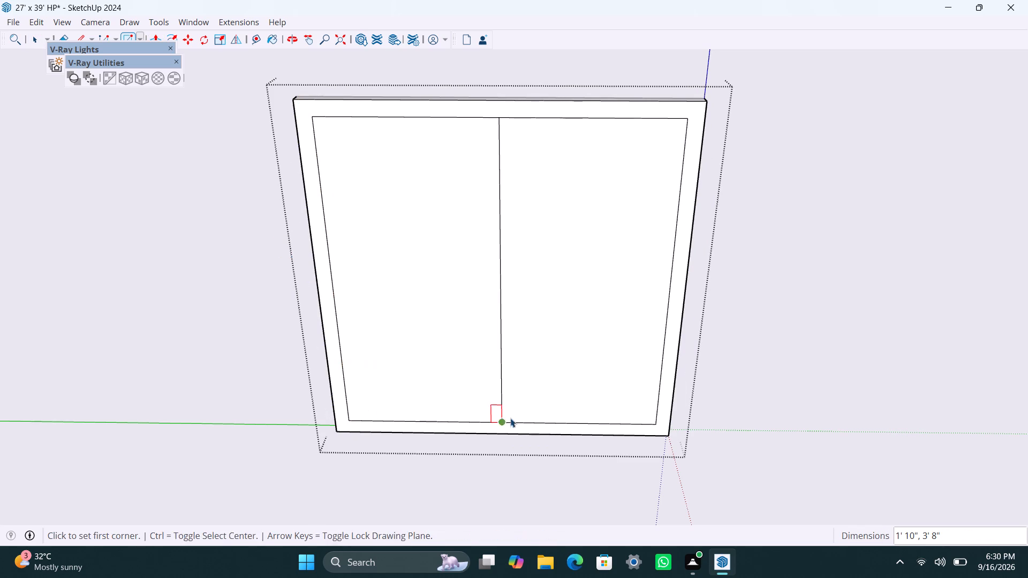
{"action": "left_click", "coordinate": [550, 401]}
{"action": "key", "text": "Delete"}
Make the half-width pane's face and edges a group, extrude the face 8 mm inside it, and close the pane group.
{"action": "double_click", "coordinate": [452, 365]}
{"action": "right_click", "coordinate": [452, 365]}
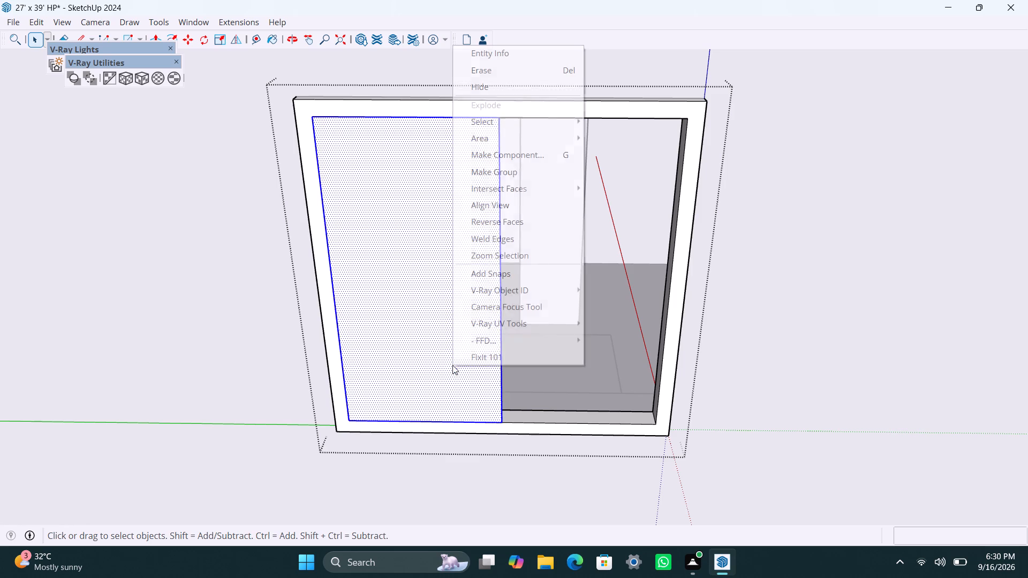
{"action": "left_click", "coordinate": [494, 177]}
{"action": "scroll", "coordinate": [460, 341], "scroll_direction": "up", "scroll_amount": 2}
{"action": "middle_click_drag", "start_coordinate": [461, 416], "coordinate": [404, 429]}
{"action": "scroll", "coordinate": [414, 417], "scroll_direction": "up", "scroll_amount": 2}
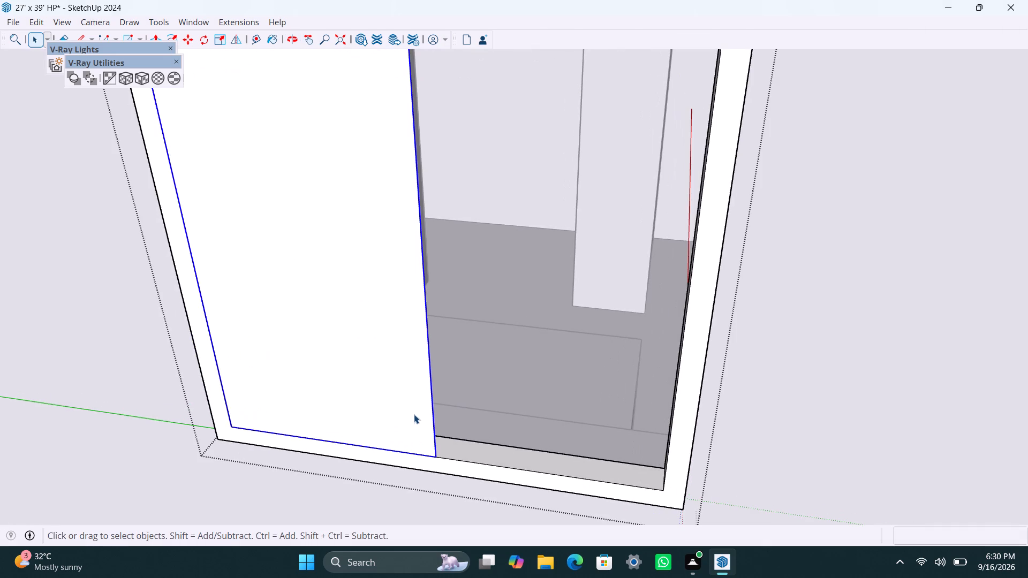
{"action": "double_click", "coordinate": [414, 414]}
{"action": "key", "text": "p"}
{"action": "left_click", "coordinate": [414, 414]}
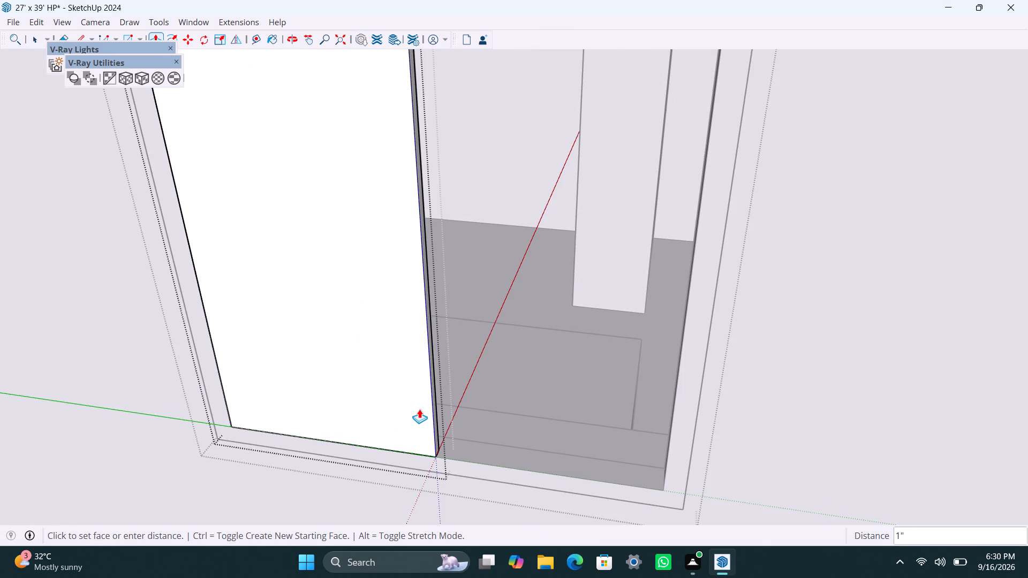
{"action": "type", "text": "8MM"}
{"action": "key", "text": "Return"}
{"action": "key", "text": "space"}
{"action": "left_click", "coordinate": [385, 498]}
Move the new pane group 1 3/4" back into the depth of the window frame.
{"action": "left_click", "coordinate": [424, 428]}
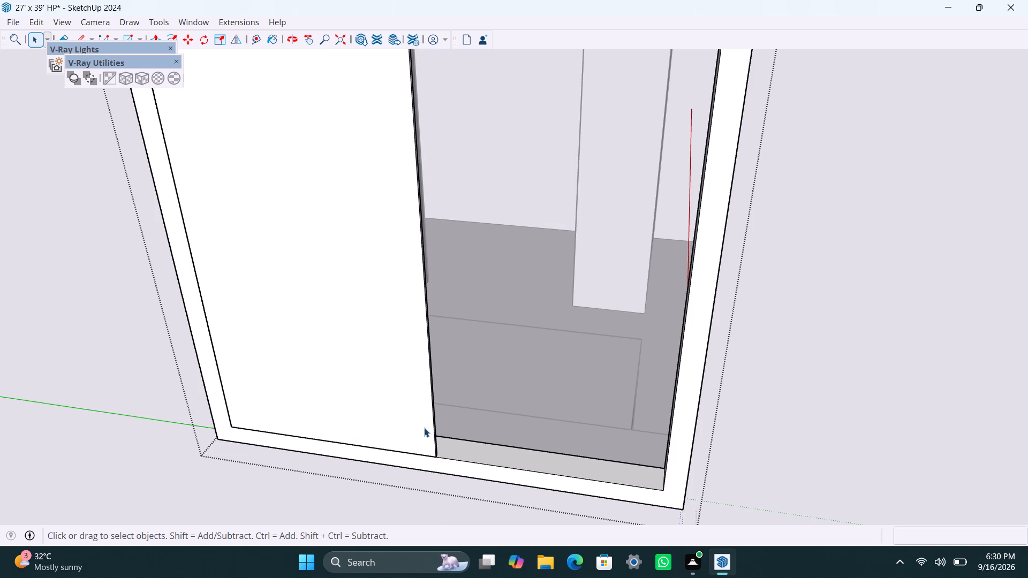
{"action": "scroll", "coordinate": [428, 468], "scroll_direction": "up", "scroll_amount": 4}
{"action": "key", "text": "m"}
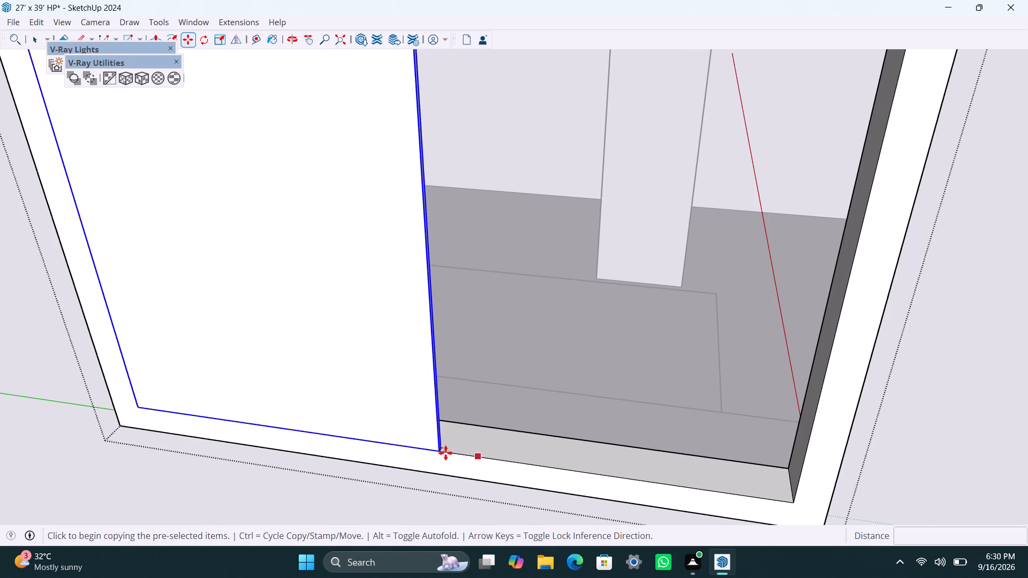
{"action": "left_click", "coordinate": [442, 448]}
{"action": "key", "text": "Escape"}
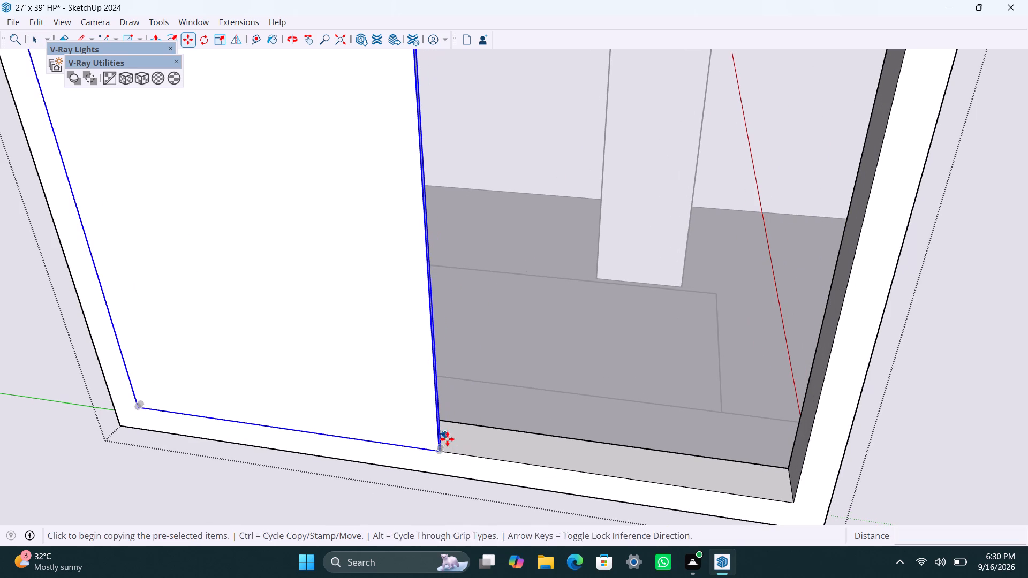
{"action": "key", "text": "m"}
{"action": "key", "text": "space"}
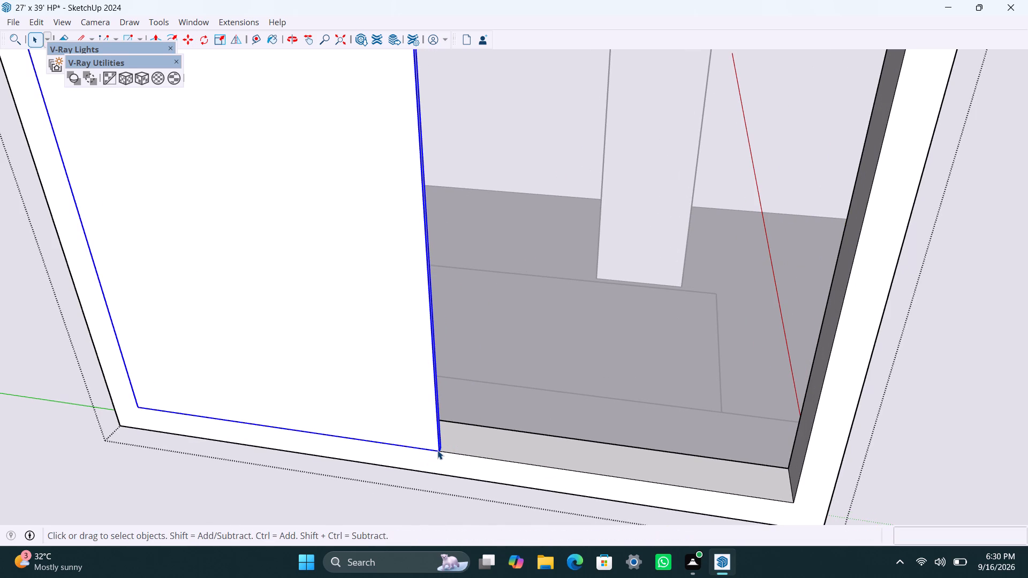
{"action": "key", "text": "m"}
{"action": "left_click", "coordinate": [437, 450]}
{"action": "left_click", "coordinate": [443, 432]}
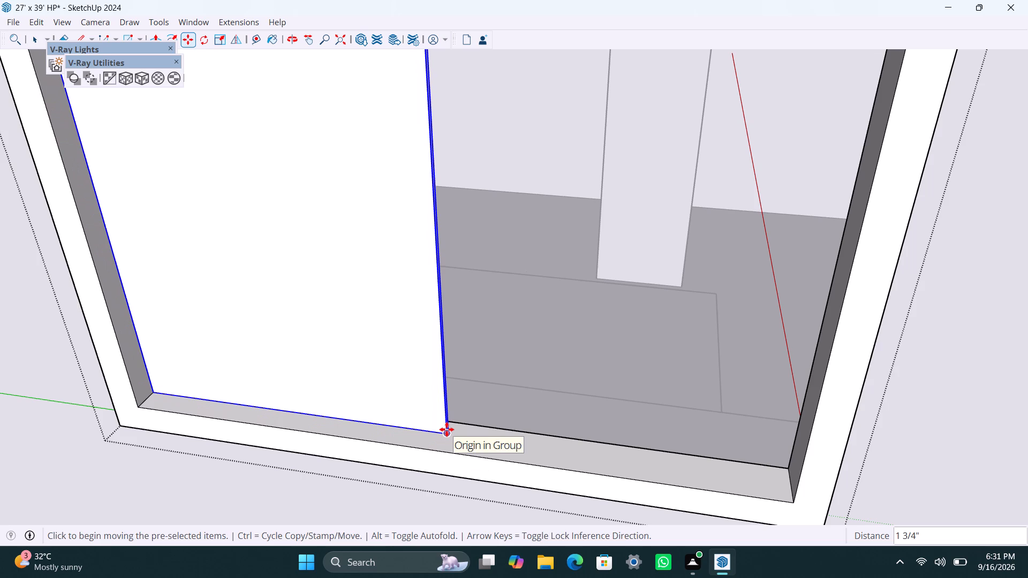
Copy the pane from its lower inner corner to the frame's opposite front corner, covering the window's empty half.
{"action": "left_click_drag", "start_coordinate": [447, 429], "coordinate": [452, 432]}
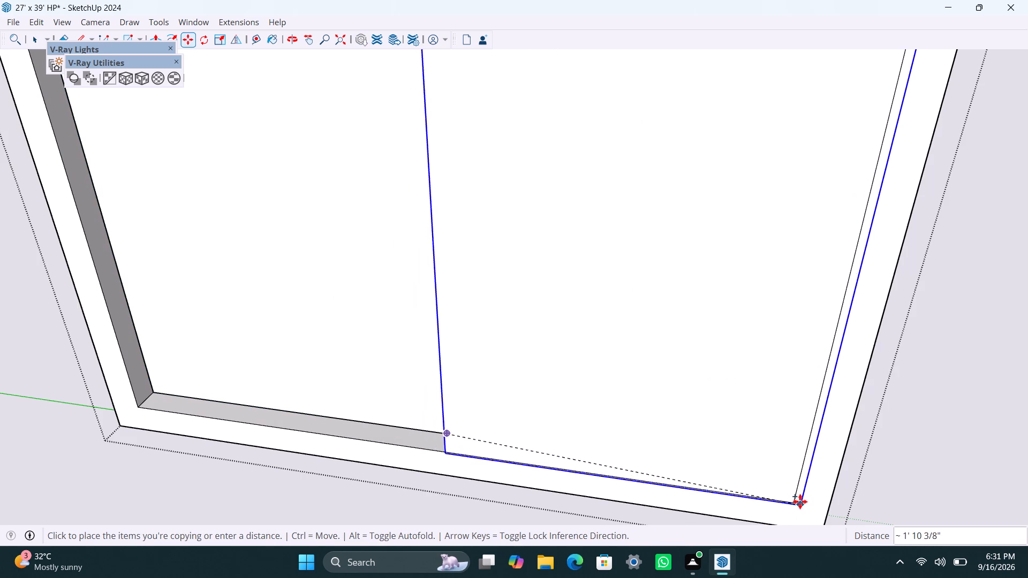
{"action": "left_click", "coordinate": [798, 500]}
{"action": "scroll", "coordinate": [562, 397], "scroll_direction": "up", "scroll_amount": 3}
{"action": "middle_click_drag", "start_coordinate": [481, 432], "coordinate": [676, 447]}
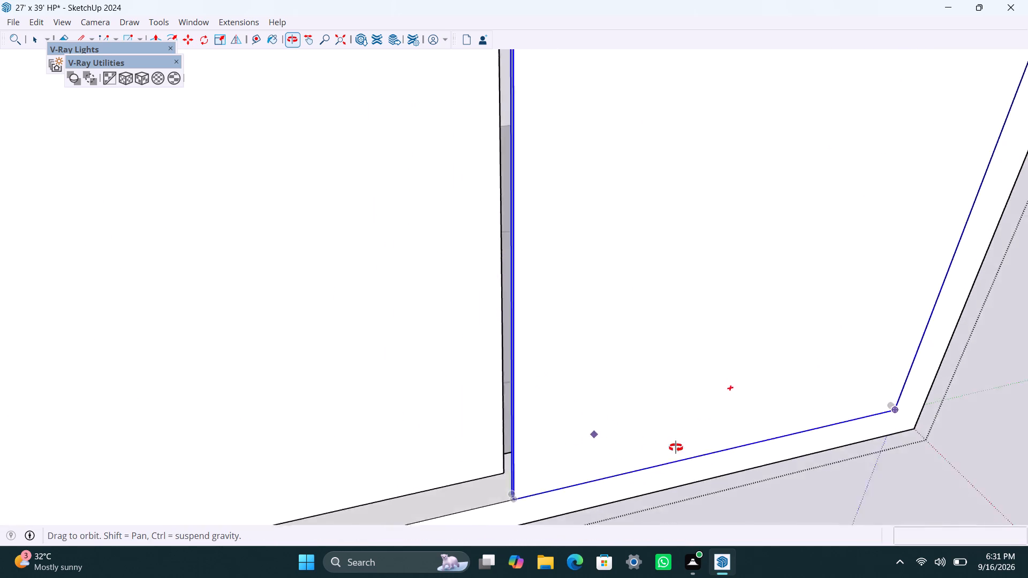
Move the copied pane about 1 7/16" back into the frame against the first pane and close the window group.
{"action": "middle_click_drag", "start_coordinate": [676, 447], "coordinate": [727, 437]}
{"action": "scroll", "coordinate": [579, 486], "scroll_direction": "up", "scroll_amount": 5}
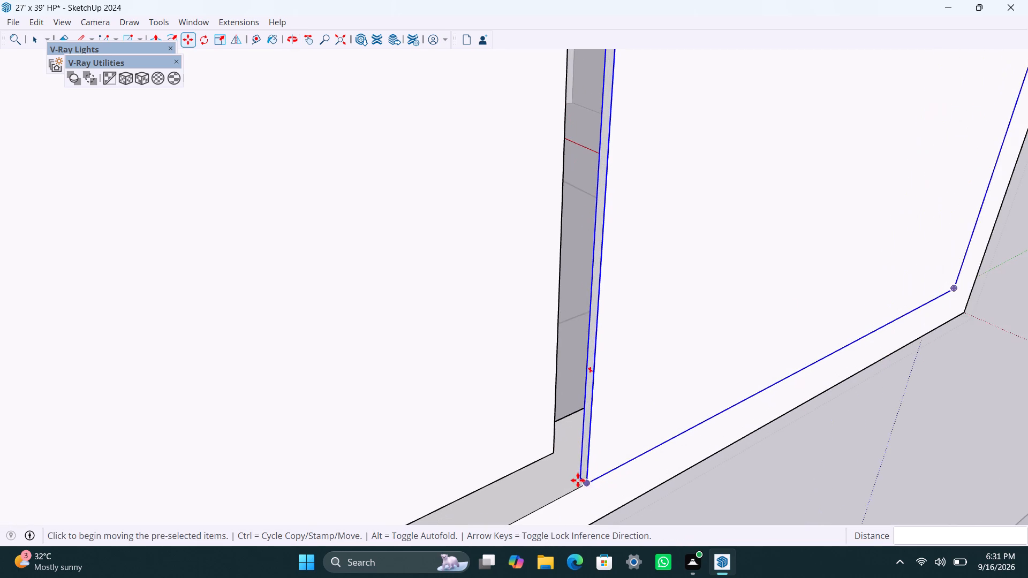
{"action": "scroll", "coordinate": [578, 480], "scroll_direction": "up", "scroll_amount": 3}
{"action": "left_click", "coordinate": [581, 477]}
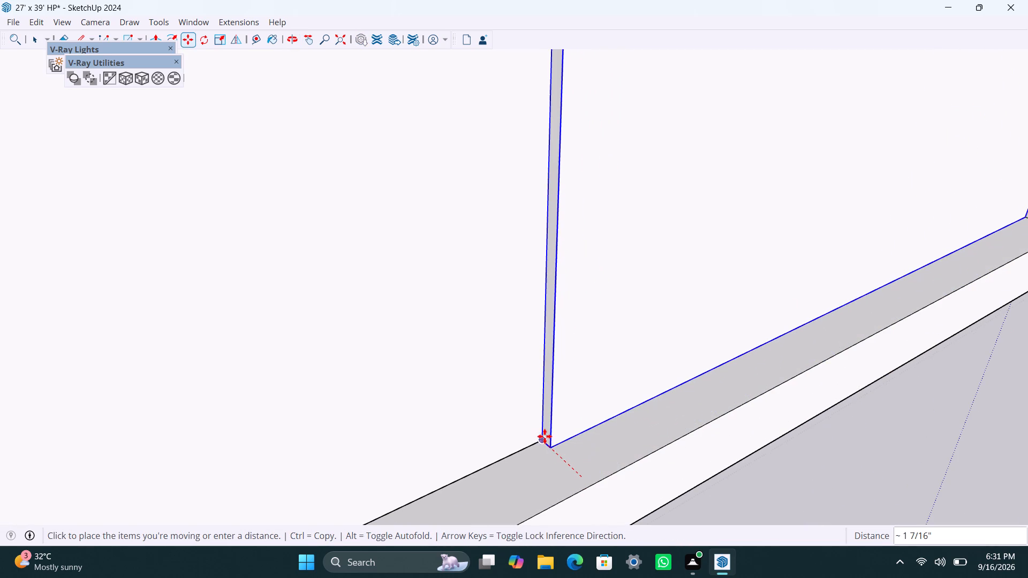
{"action": "left_click", "coordinate": [545, 436]}
{"action": "scroll", "coordinate": [560, 374], "scroll_direction": "down", "scroll_amount": 20}
{"action": "scroll", "coordinate": [560, 374], "scroll_direction": "down", "scroll_amount": 4}
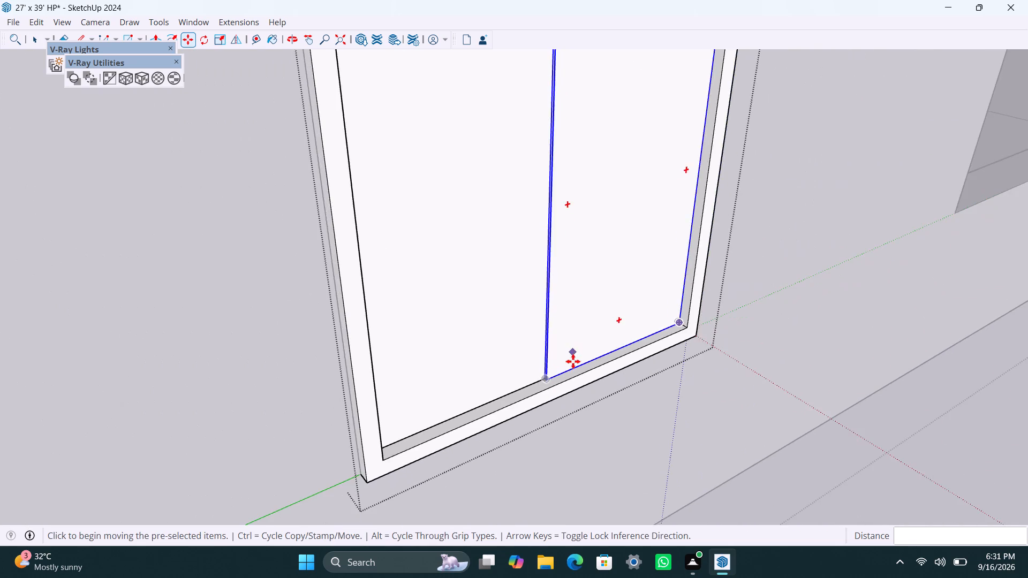
{"action": "scroll", "coordinate": [573, 361], "scroll_direction": "down", "scroll_amount": 11}
{"action": "middle_click_drag", "start_coordinate": [668, 367], "coordinate": [538, 358]}
{"action": "key", "text": "space"}
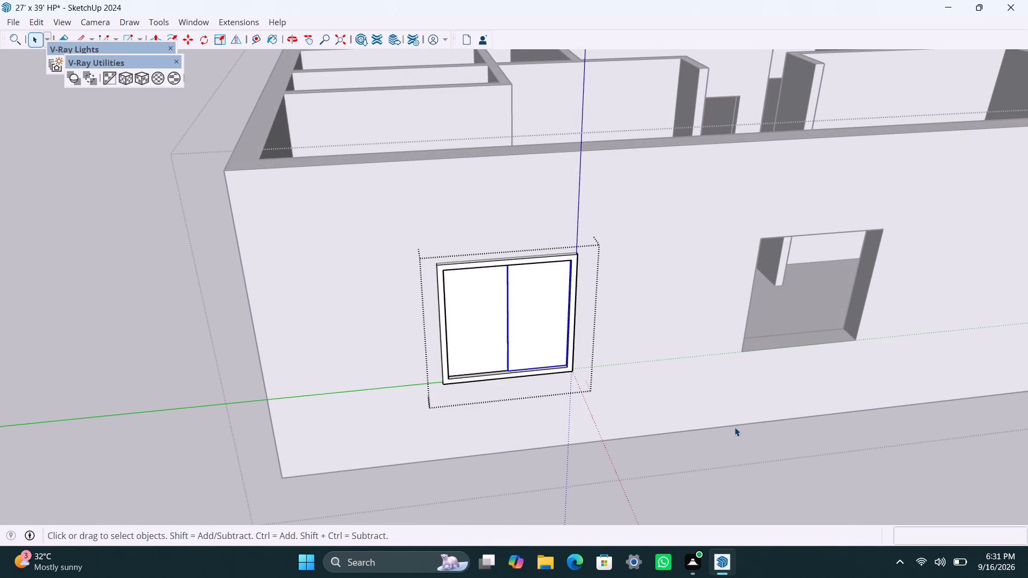
{"action": "left_click", "coordinate": [735, 427]}
Draw a rectangle over the empty window opening beside the finished sliding window and make its face and edges a group.
{"action": "scroll", "coordinate": [699, 457], "scroll_direction": "down", "scroll_amount": 2}
{"action": "scroll", "coordinate": [629, 417], "scroll_direction": "down", "scroll_amount": 2}
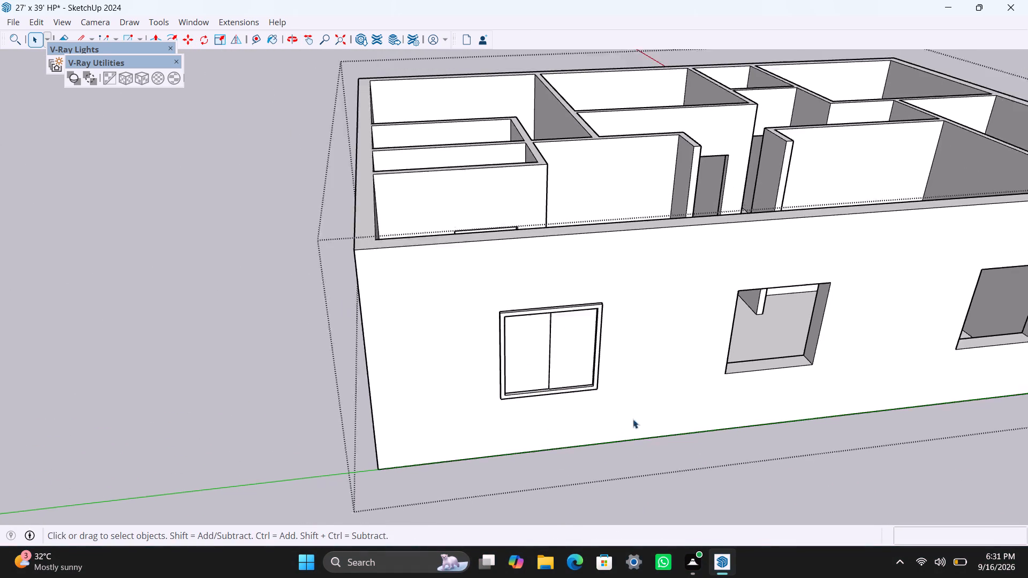
{"action": "scroll", "coordinate": [633, 419], "scroll_direction": "down", "scroll_amount": 1}
{"action": "middle_click_drag", "start_coordinate": [651, 410], "coordinate": [479, 407], "text": "shift"}
{"action": "scroll", "coordinate": [554, 343], "scroll_direction": "up", "scroll_amount": 3}
{"action": "middle_click_drag", "start_coordinate": [539, 365], "coordinate": [488, 342]}
{"action": "key", "text": "r"}
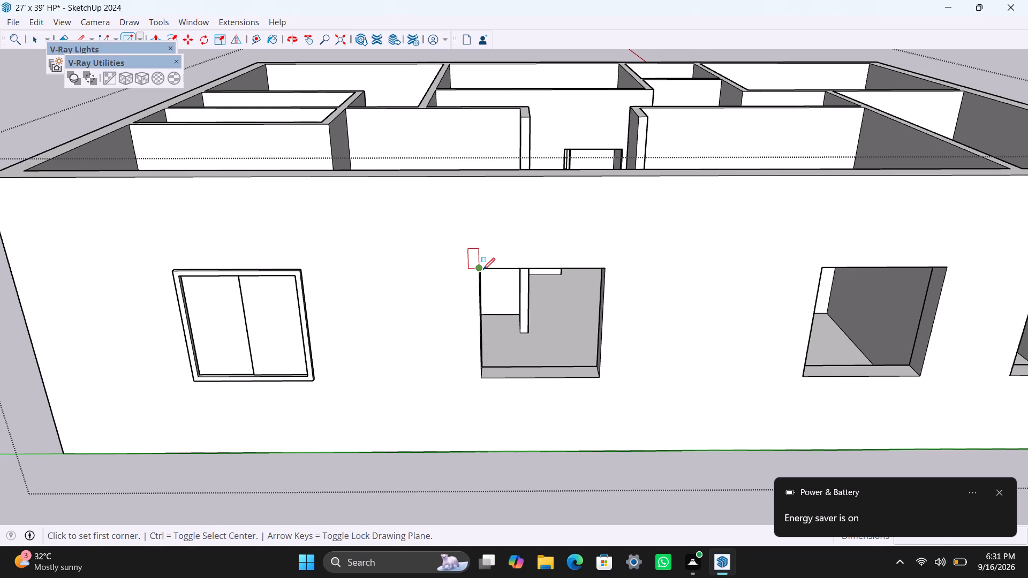
{"action": "left_click", "coordinate": [483, 270]}
{"action": "left_click", "coordinate": [602, 371]}
{"action": "key", "text": "space"}
{"action": "double_click", "coordinate": [563, 344]}
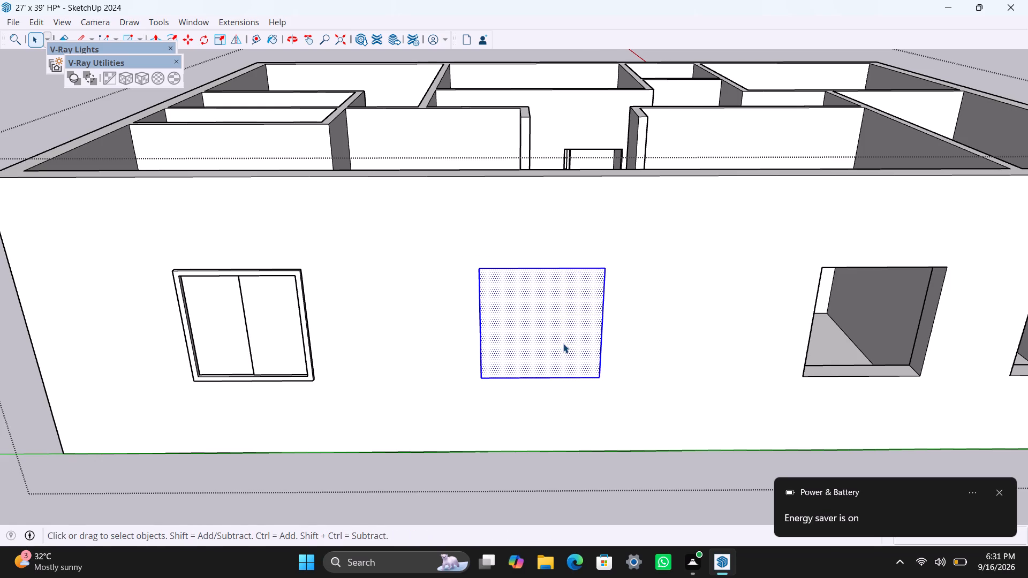
{"action": "right_click", "coordinate": [563, 344]}
{"action": "left_click", "coordinate": [653, 147]}
Inside the new group, offset the rectangle's edges 2" inward and delete the inner face to leave a window frame.
{"action": "double_click", "coordinate": [535, 338]}
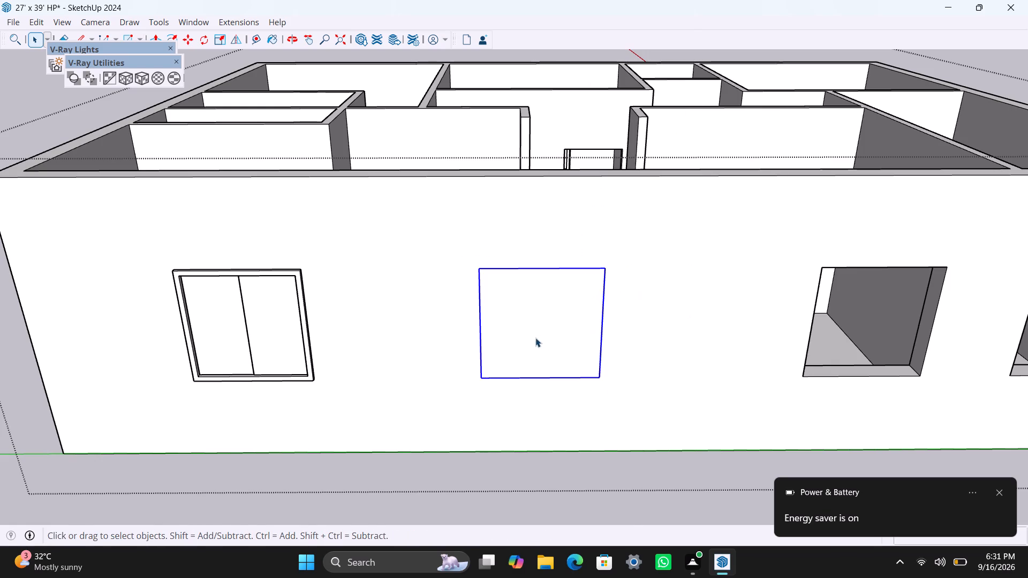
{"action": "left_click", "coordinate": [527, 321]}
{"action": "key", "text": "f"}
{"action": "left_click", "coordinate": [496, 293]}
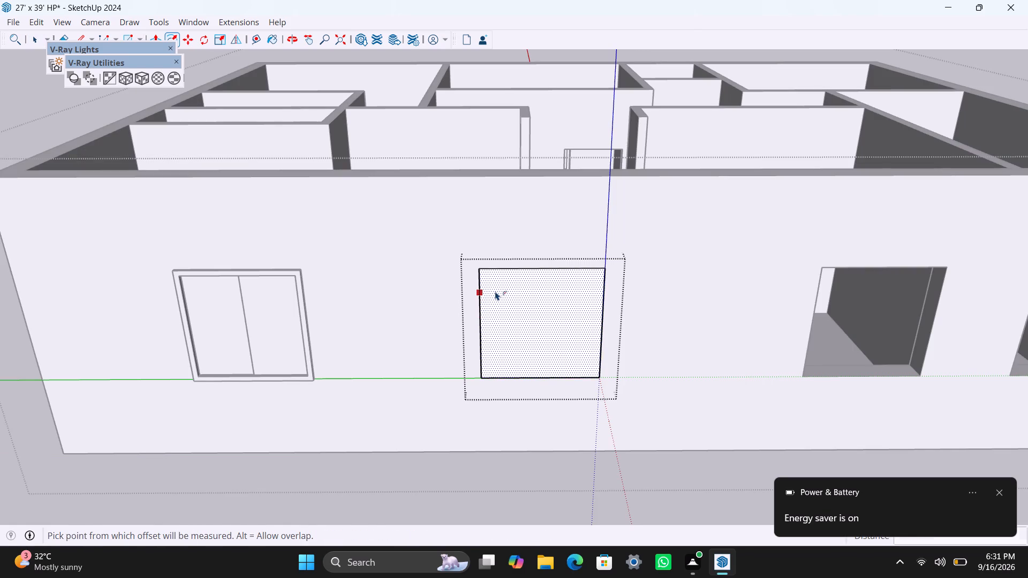
{"action": "type", "text": "2\""}
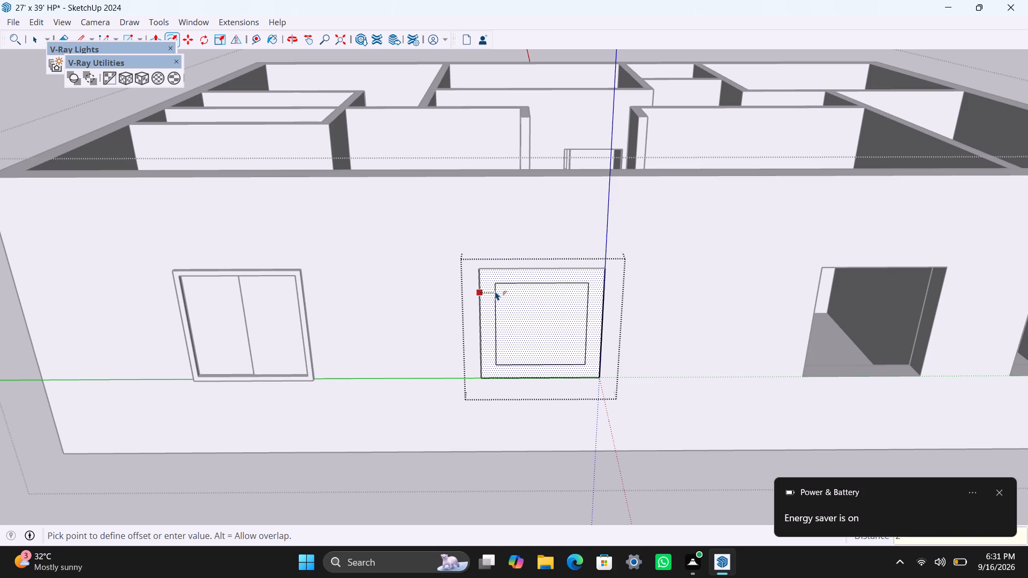
{"action": "key", "text": "Return"}
{"action": "key", "text": "space"}
{"action": "left_click", "coordinate": [549, 315]}
{"action": "key", "text": "Delete"}
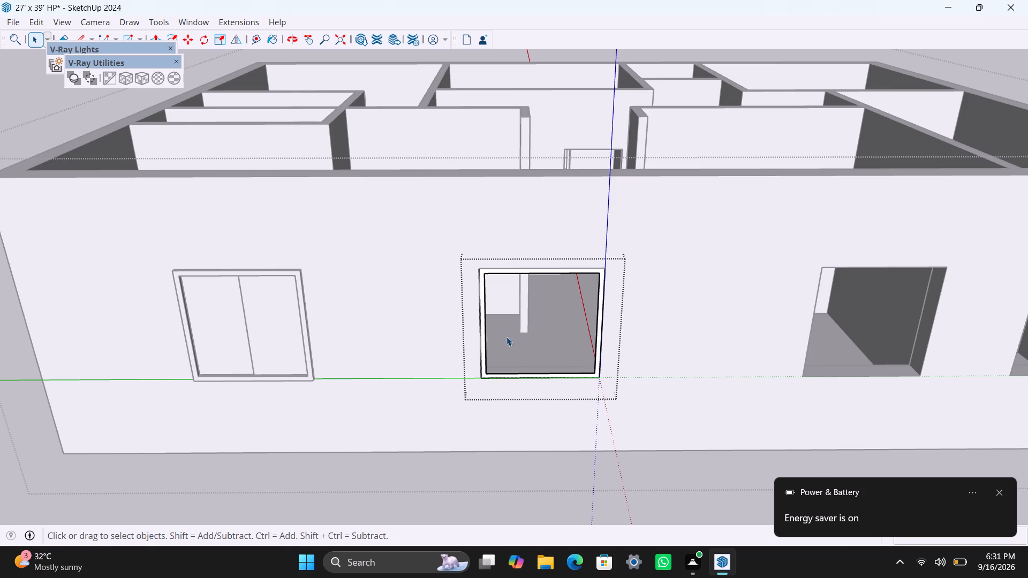
Extrude the frame face 1.5" into the wall and another 1.5" outward.
{"action": "scroll", "coordinate": [478, 345], "scroll_direction": "up", "scroll_amount": 9}
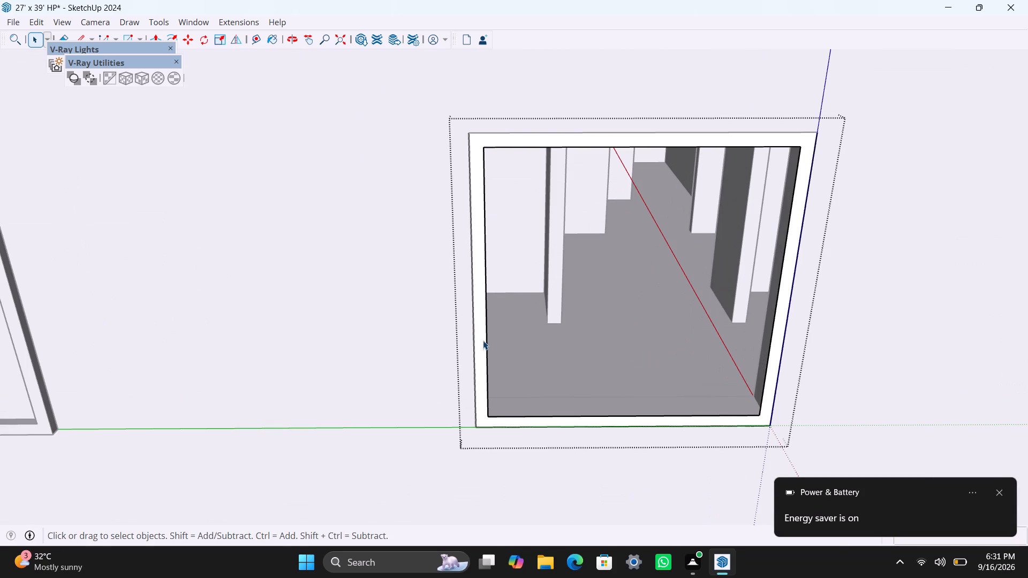
{"action": "left_click", "coordinate": [480, 335]}
{"action": "key", "text": "p"}
{"action": "left_click", "coordinate": [477, 345]}
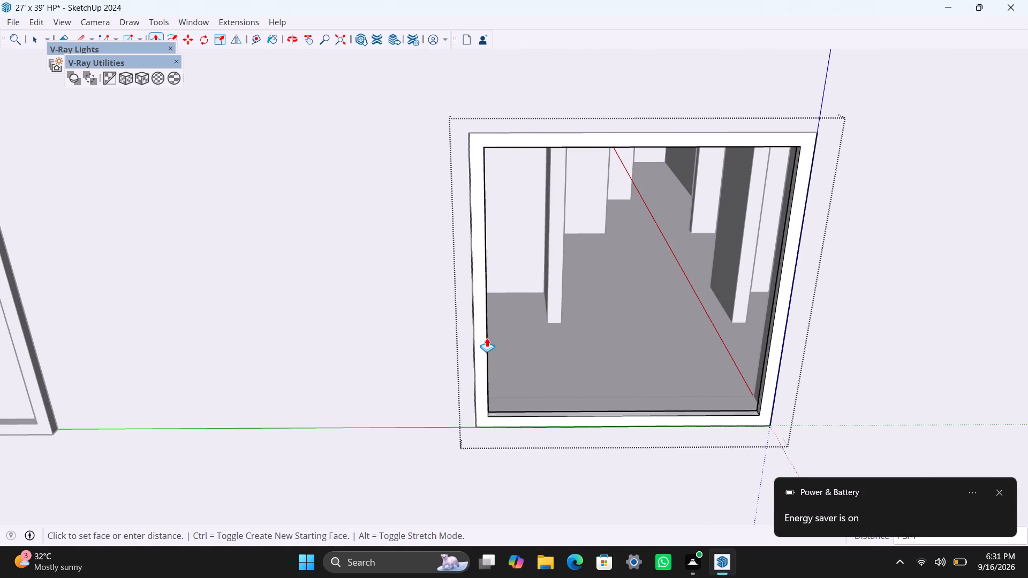
{"action": "type", "text": "1.5\""}
{"action": "key", "text": "Return"}
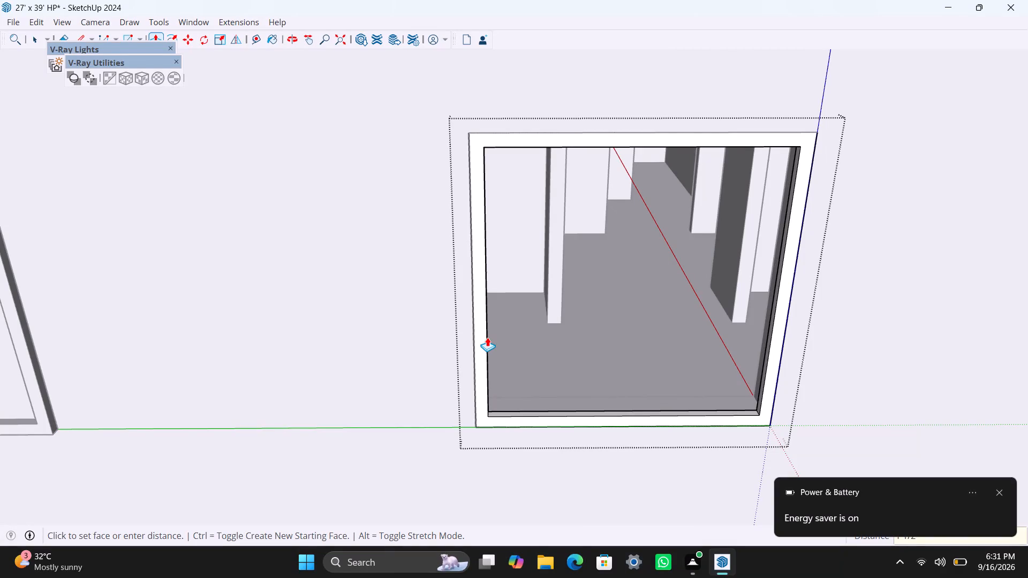
{"action": "left_click", "coordinate": [483, 349]}
{"action": "type", "text": "1.5\""}
{"action": "key", "text": "Return"}
{"action": "key", "text": "space"}
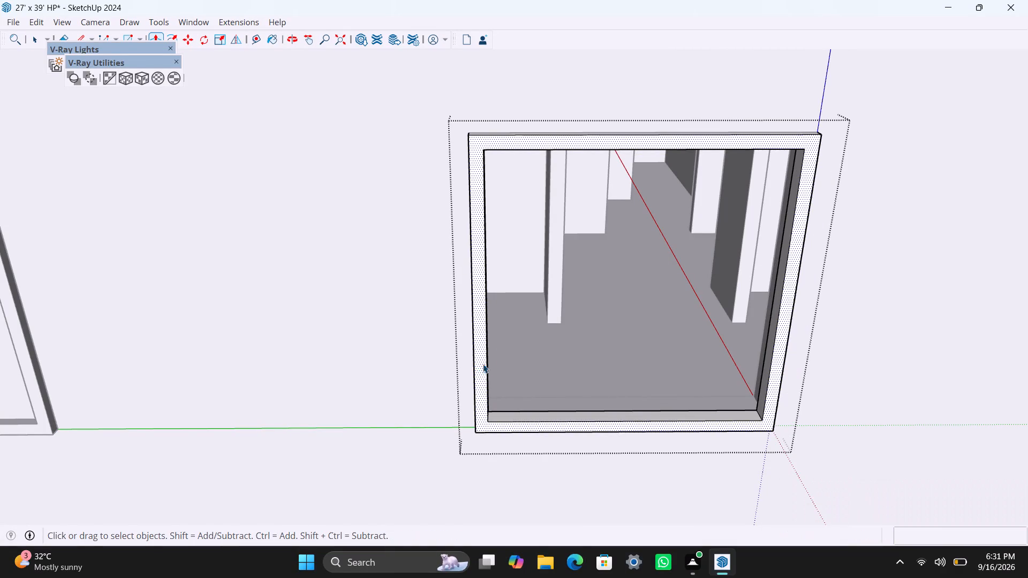
Draw a rectangle over the half of the inner opening nearest the finished window and delete the other half's face.
{"action": "key", "text": "r"}
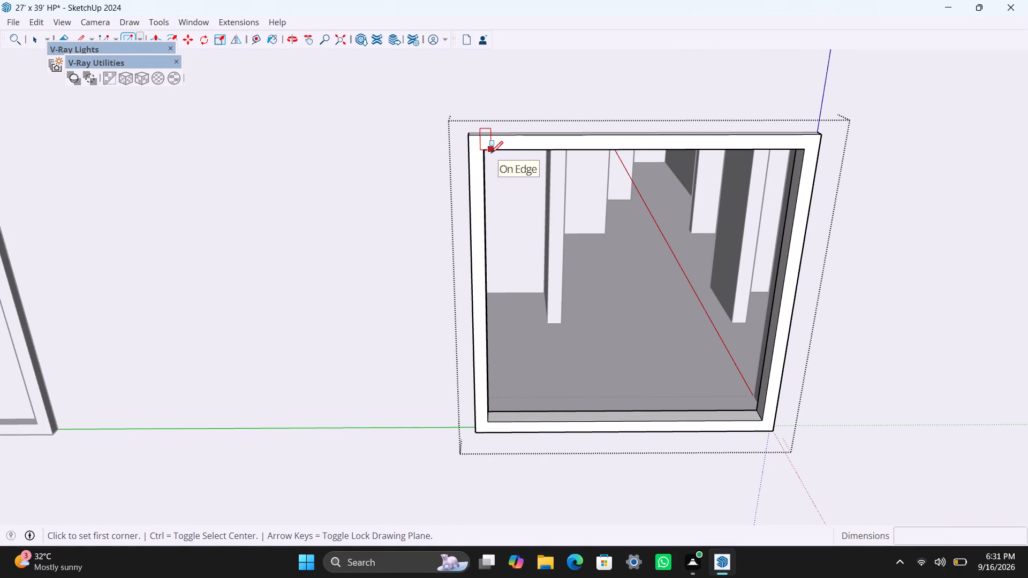
{"action": "left_click_drag", "start_coordinate": [488, 153], "coordinate": [483, 170]}
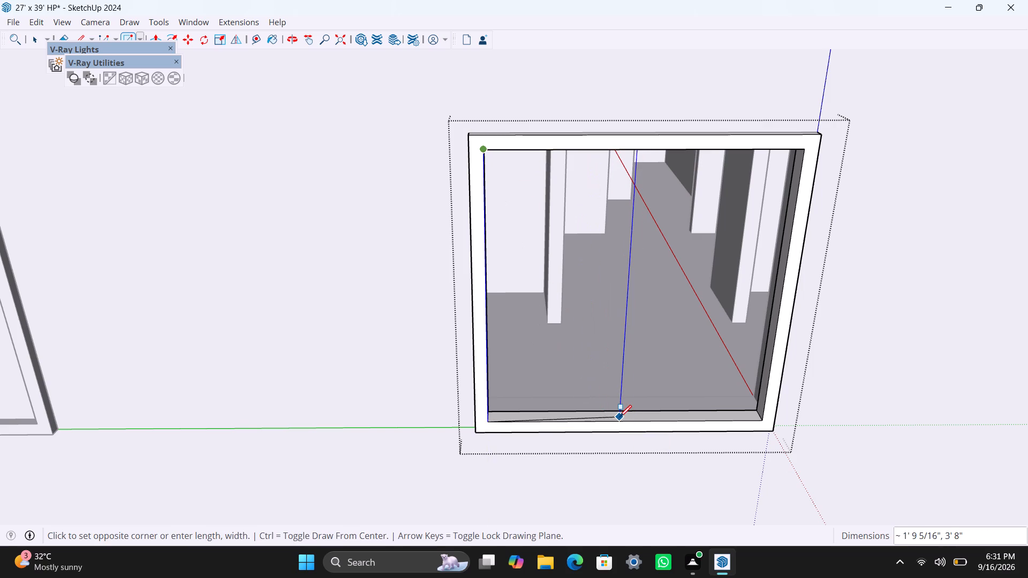
{"action": "left_click", "coordinate": [620, 420]}
{"action": "key", "text": "space"}
{"action": "left_click", "coordinate": [669, 402]}
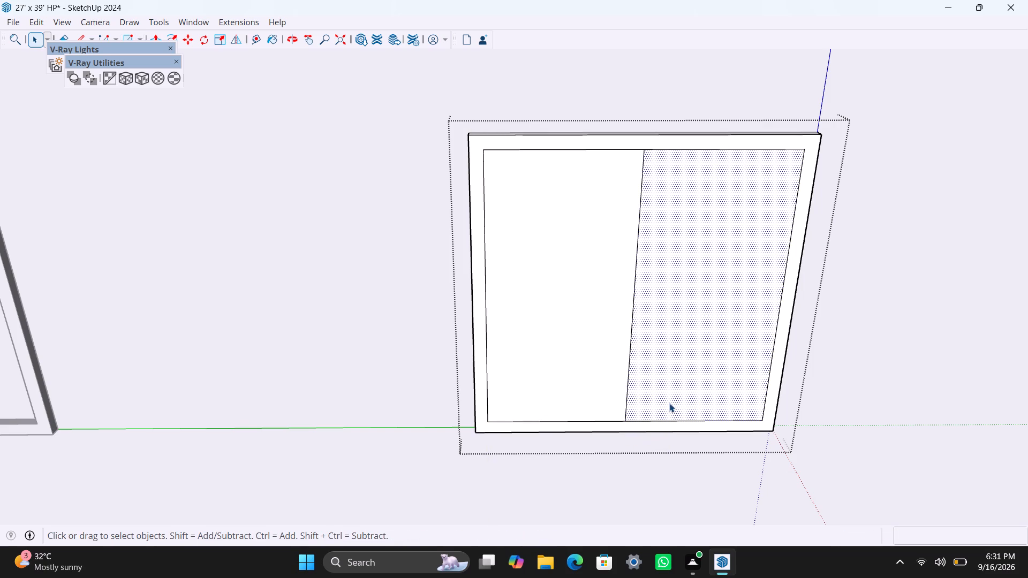
{"action": "key", "text": "Delete"}
Make the half-width pane's face and edges a group, extrude the face 8 mm inside it, and close the pane group.
{"action": "double_click", "coordinate": [607, 389]}
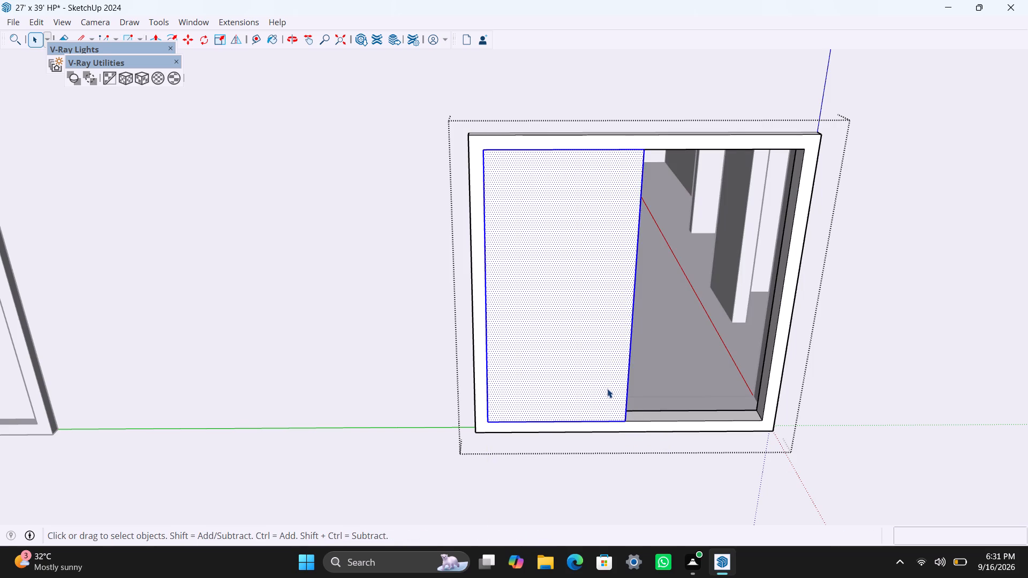
{"action": "right_click", "coordinate": [607, 389]}
{"action": "left_click", "coordinate": [674, 192]}
{"action": "triple_click", "coordinate": [599, 303]}
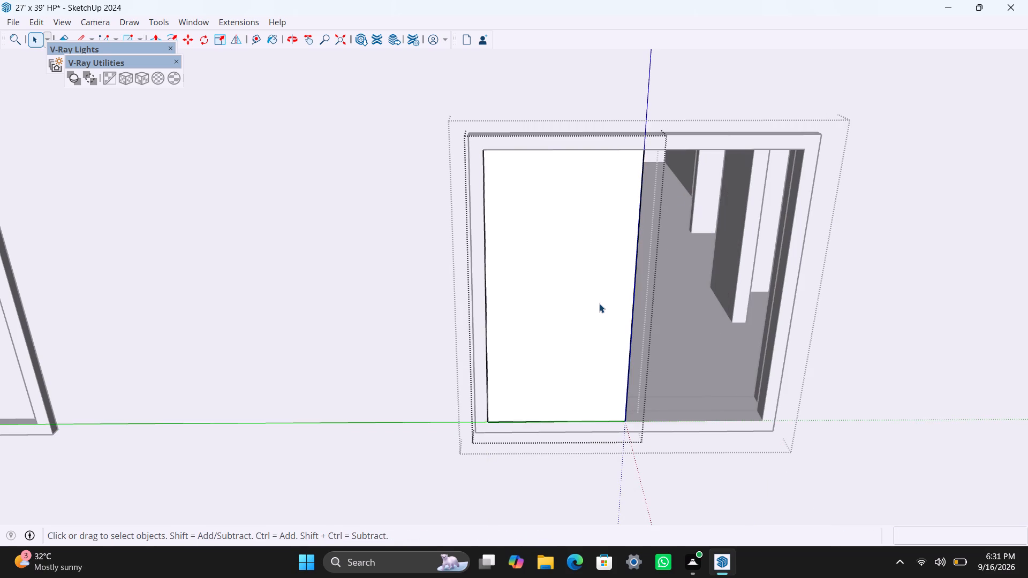
{"action": "middle_click_drag", "start_coordinate": [630, 485], "coordinate": [466, 495]}
{"action": "scroll", "coordinate": [371, 383], "scroll_direction": "up", "scroll_amount": 2}
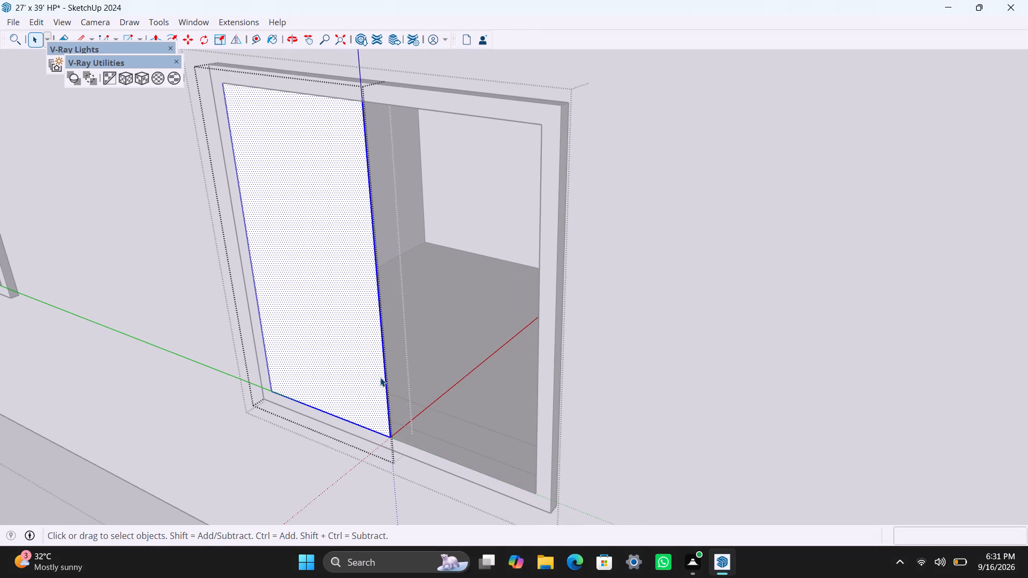
{"action": "key", "text": "p"}
{"action": "left_click", "coordinate": [374, 381]}
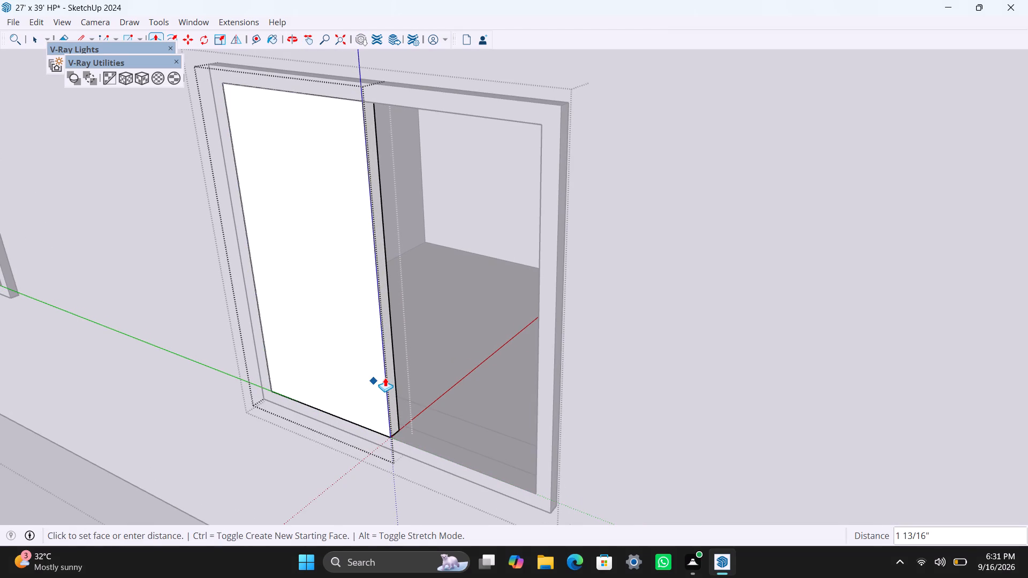
{"action": "type", "text": "8MM"}
{"action": "key", "text": "Return"}
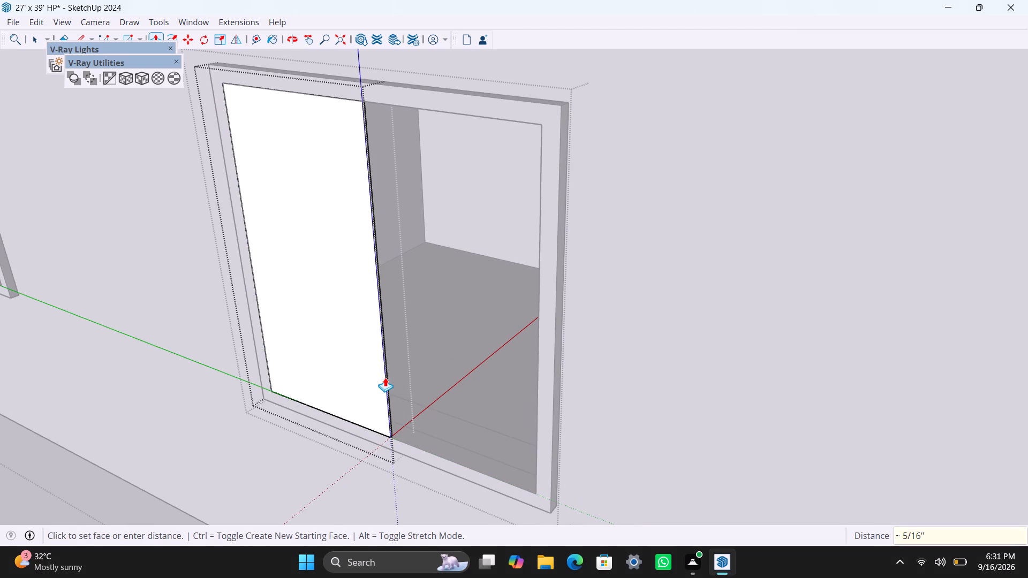
{"action": "key", "text": "space"}
{"action": "left_click", "coordinate": [315, 484]}
Move the new pane group 1 9/16" back into the depth of the window frame.
{"action": "scroll", "coordinate": [368, 417], "scroll_direction": "down", "scroll_amount": 2}
{"action": "scroll", "coordinate": [372, 420], "scroll_direction": "up", "scroll_amount": 1}
{"action": "middle_click_drag", "start_coordinate": [374, 424], "coordinate": [426, 456]}
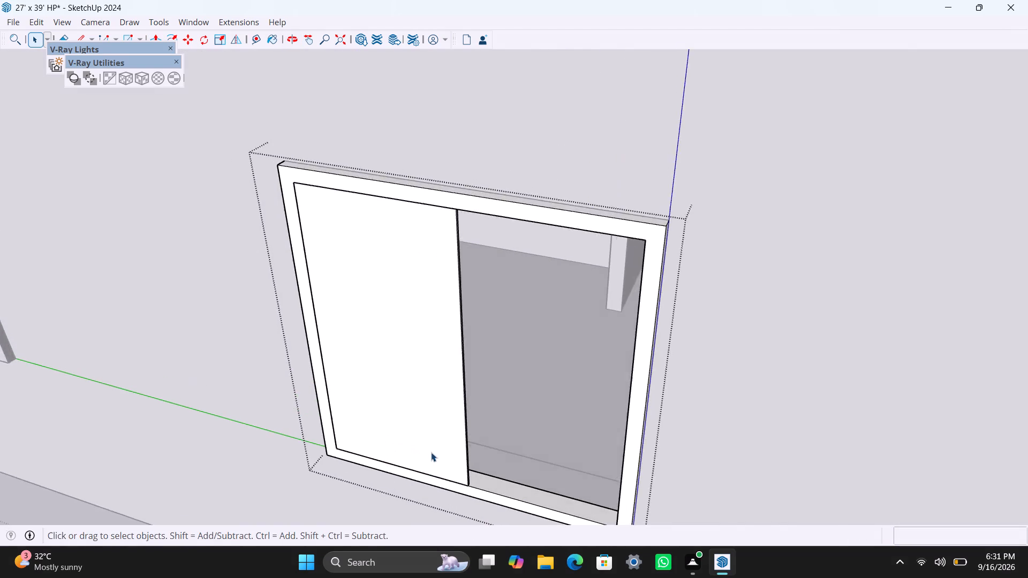
{"action": "scroll", "coordinate": [431, 452], "scroll_direction": "up", "scroll_amount": 5}
{"action": "middle_click_drag", "start_coordinate": [486, 498], "coordinate": [450, 457]}
{"action": "scroll", "coordinate": [450, 457], "scroll_direction": "up", "scroll_amount": 3}
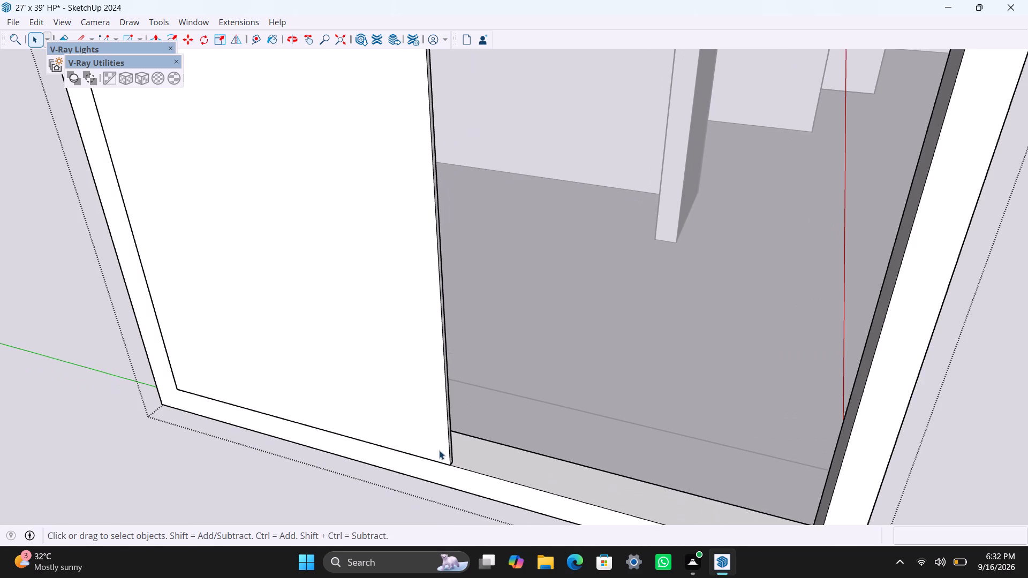
{"action": "left_click", "coordinate": [437, 447]}
{"action": "scroll", "coordinate": [443, 448], "scroll_direction": "up", "scroll_amount": 1}
{"action": "key", "text": "m"}
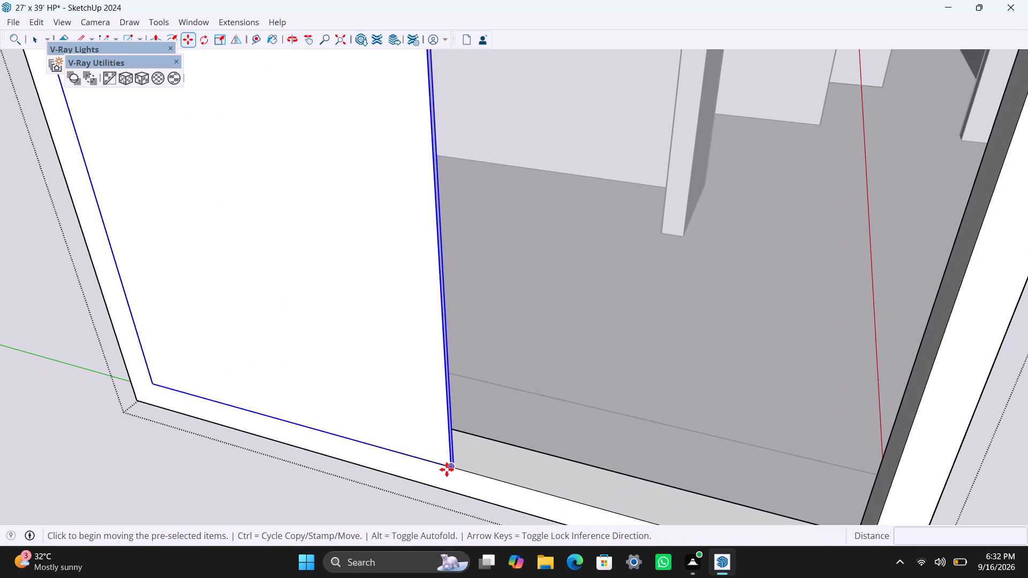
{"action": "left_click", "coordinate": [447, 463]}
{"action": "left_click", "coordinate": [457, 447]}
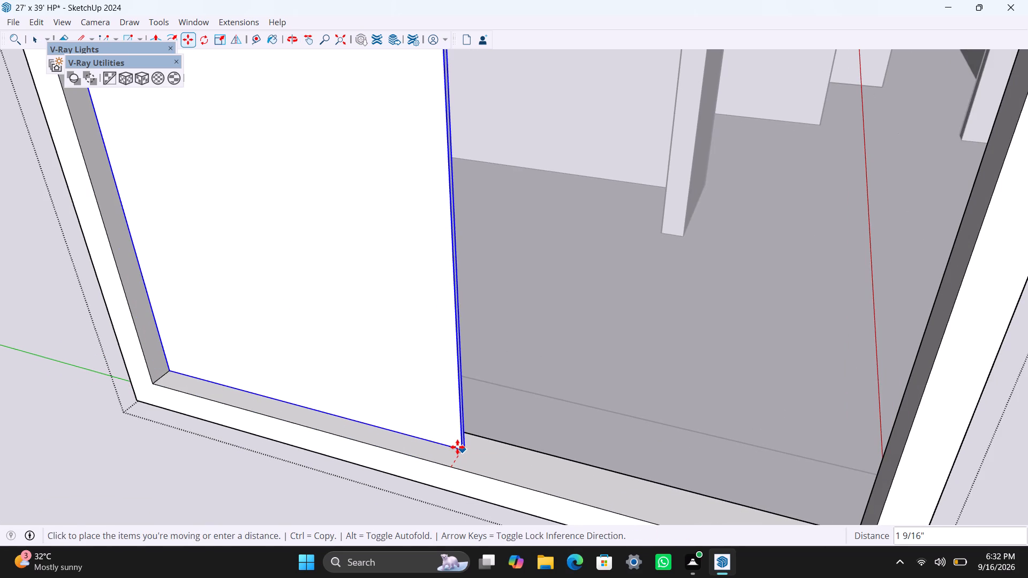
Copy the pane about 1' 10" from its lower inner corner to the frame's opposite front corner, covering the empty half.
{"action": "scroll", "coordinate": [433, 468], "scroll_direction": "down", "scroll_amount": 10}
{"action": "middle_click_drag", "start_coordinate": [444, 466], "coordinate": [491, 334]}
{"action": "scroll", "coordinate": [444, 466], "scroll_direction": "down", "scroll_amount": 1, "text": "shift"}
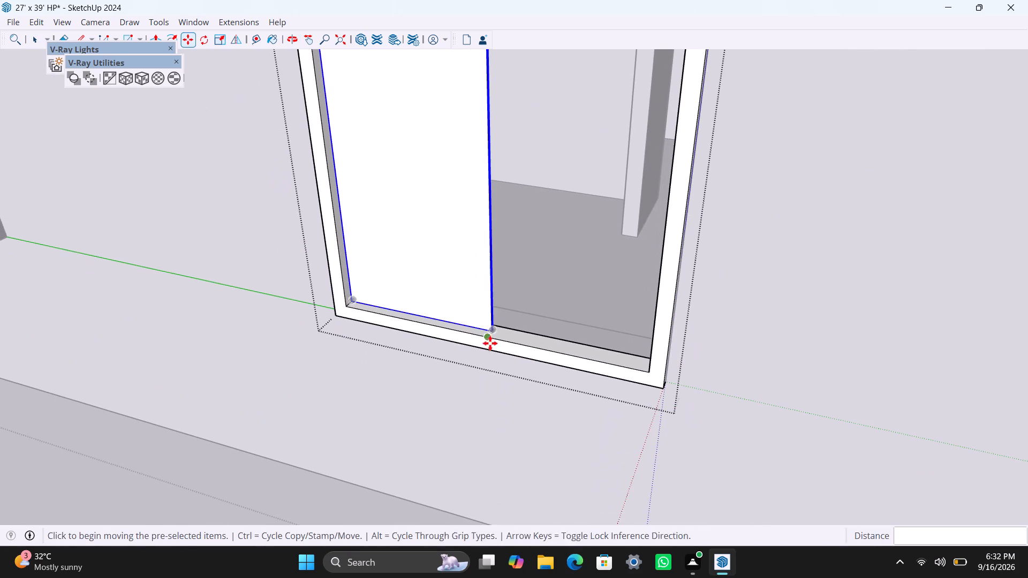
{"action": "left_click", "coordinate": [494, 320]}
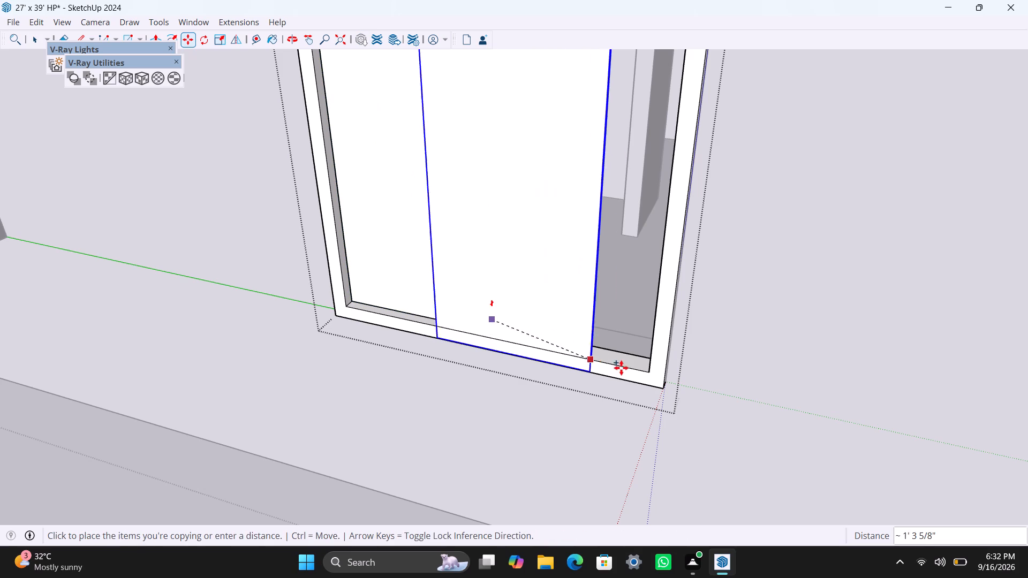
{"action": "key", "text": "Escape"}
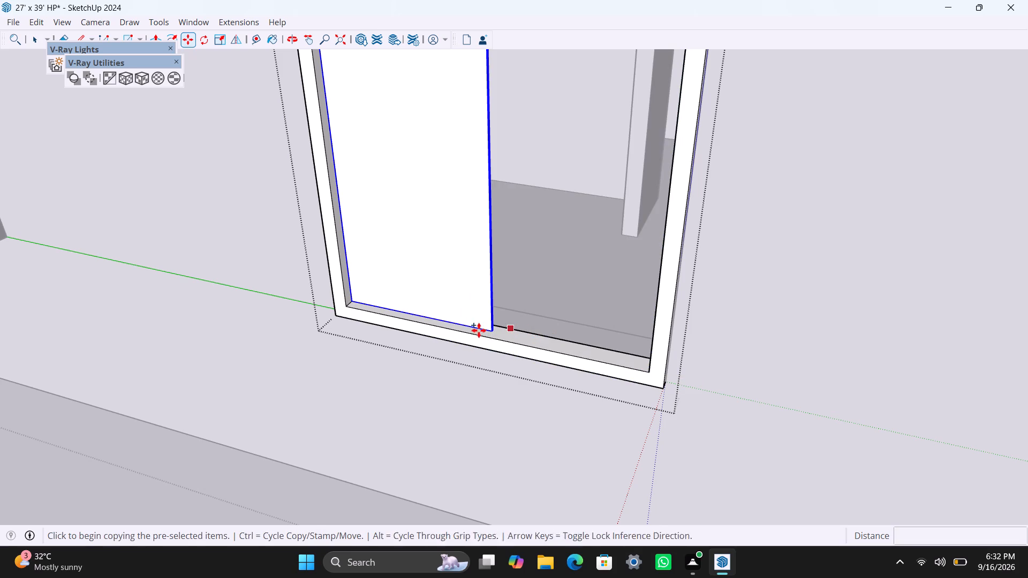
{"action": "left_click", "coordinate": [493, 328]}
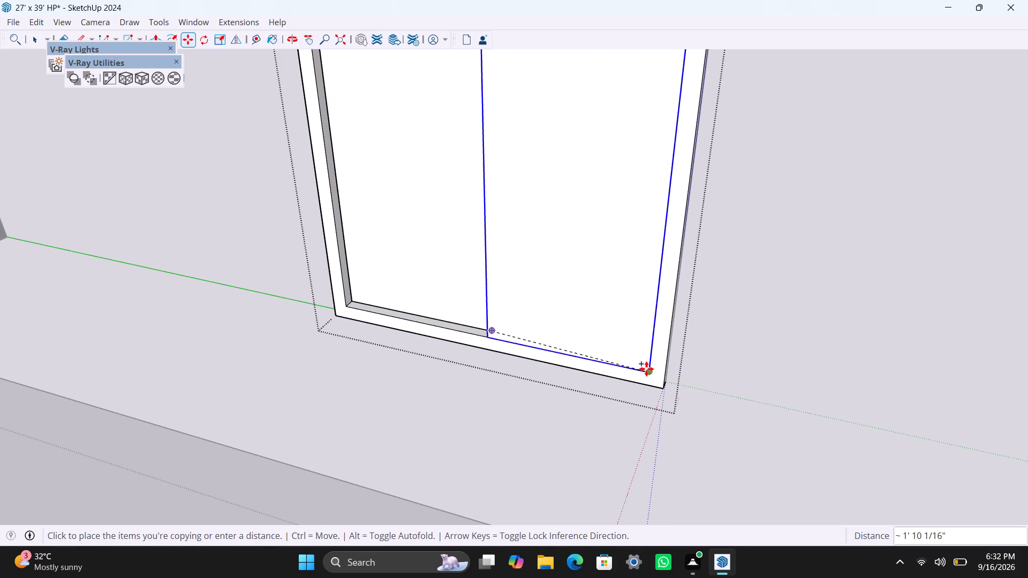
{"action": "left_click", "coordinate": [646, 369]}
Move the copied pane back into the frame until its rear corner meets the first pane's front corner.
{"action": "scroll", "coordinate": [534, 354], "scroll_direction": "up", "scroll_amount": 4}
{"action": "middle_click_drag", "start_coordinate": [511, 349], "coordinate": [782, 428]}
{"action": "scroll", "coordinate": [505, 353], "scroll_direction": "up", "scroll_amount": 11}
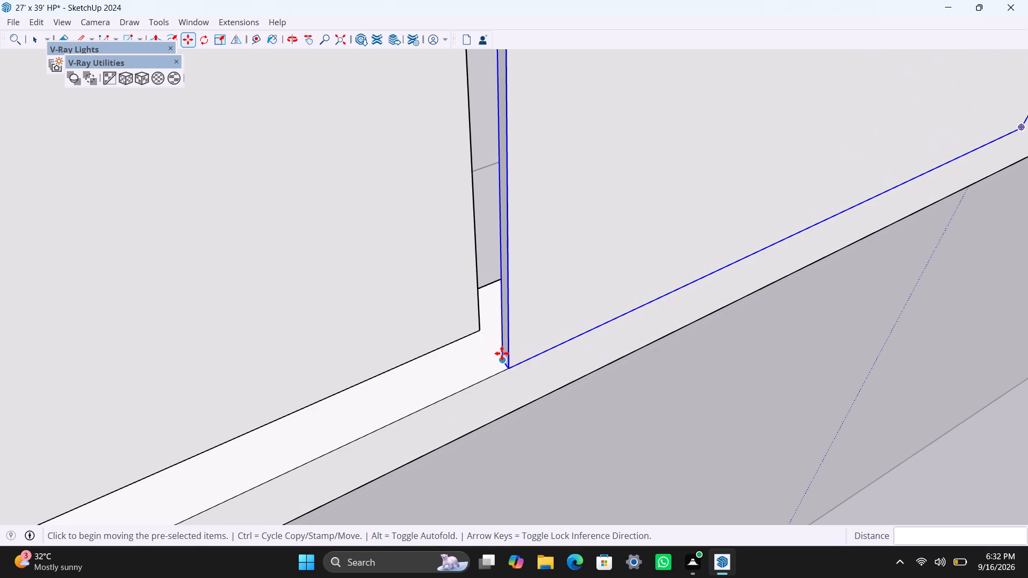
{"action": "left_click", "coordinate": [502, 353]}
{"action": "left_click", "coordinate": [483, 334]}
{"action": "scroll", "coordinate": [509, 345], "scroll_direction": "down", "scroll_amount": 12}
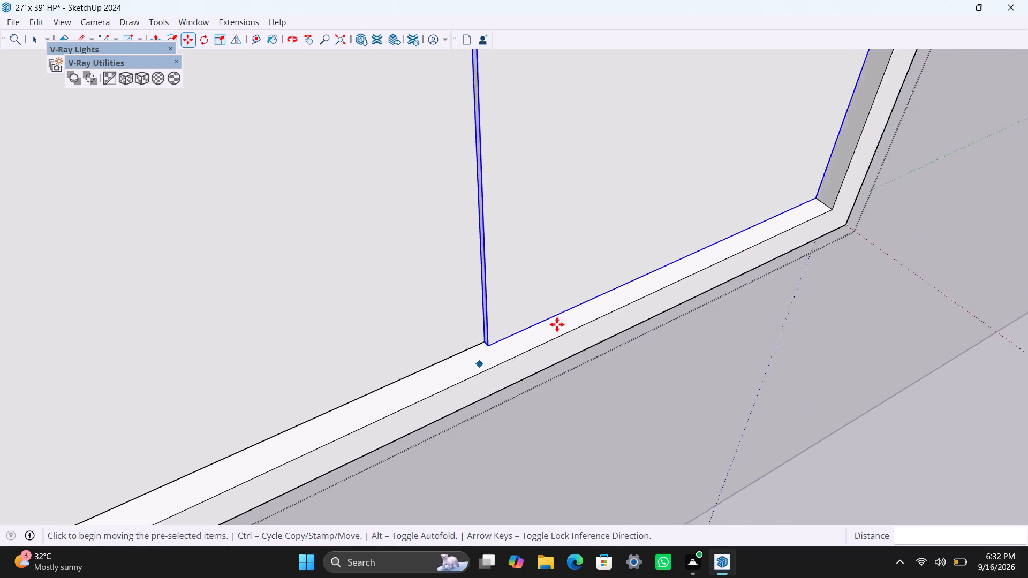
{"action": "scroll", "coordinate": [557, 324], "scroll_direction": "down", "scroll_amount": 20}
{"action": "scroll", "coordinate": [557, 324], "scroll_direction": "down", "scroll_amount": 11}
{"action": "middle_click_drag", "start_coordinate": [732, 353], "coordinate": [607, 334]}
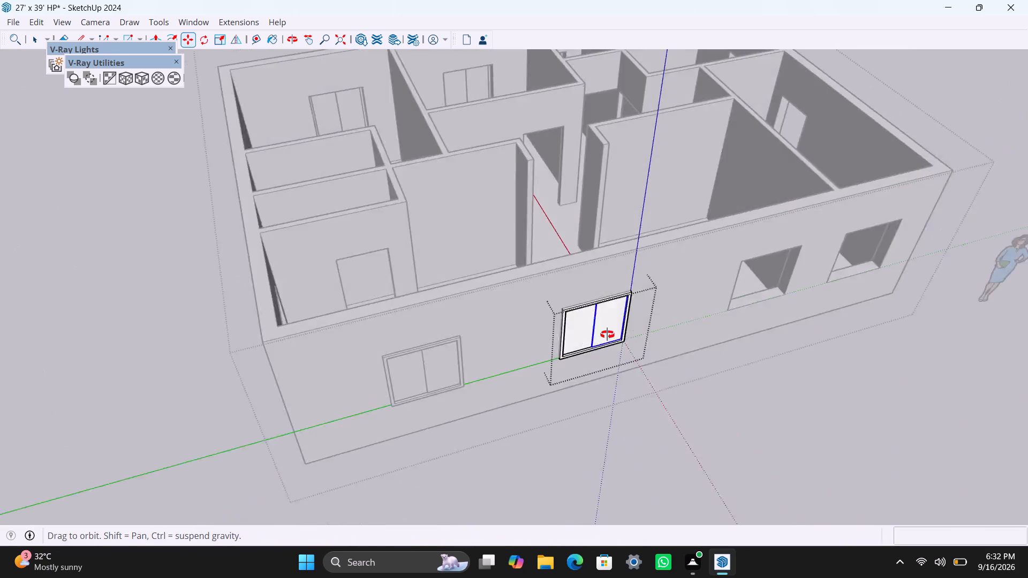
{"action": "middle_click_drag", "start_coordinate": [607, 334], "coordinate": [604, 334]}
{"action": "key", "text": "space"}
{"action": "scroll", "coordinate": [753, 420], "scroll_direction": "down", "scroll_amount": 2}
{"action": "middle_click_drag", "start_coordinate": [721, 421], "coordinate": [611, 408]}
{"action": "scroll", "coordinate": [613, 351], "scroll_direction": "up", "scroll_amount": 2}
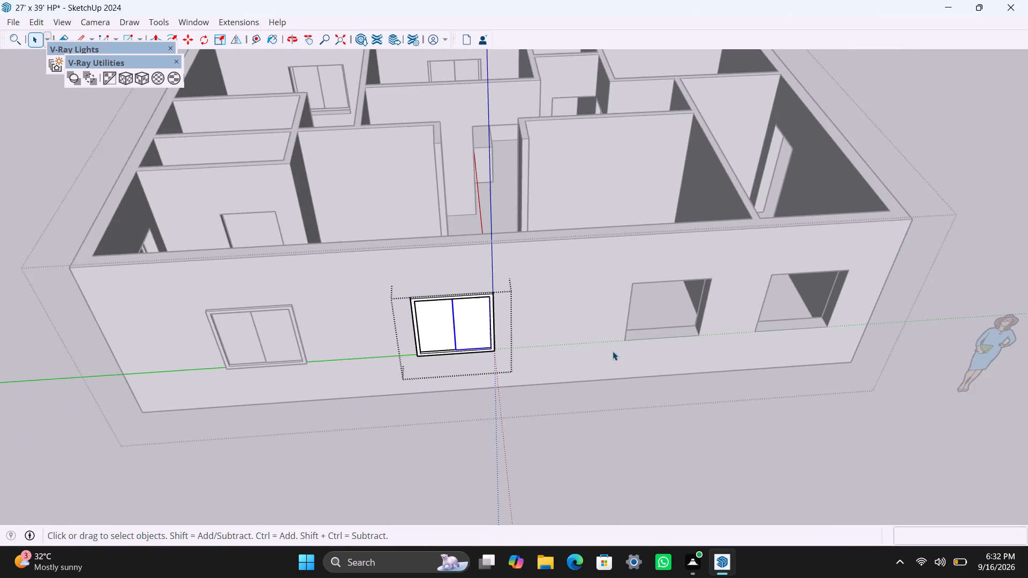
Draw a rectangle covering the wall's third window opening, beside the two finished sliding windows, and make its face and edges a group.
{"action": "middle_click_drag", "start_coordinate": [623, 388], "coordinate": [590, 375]}
{"action": "left_click", "coordinate": [595, 432]}
{"action": "scroll", "coordinate": [647, 357], "scroll_direction": "up", "scroll_amount": 2}
{"action": "middle_click_drag", "start_coordinate": [573, 385], "coordinate": [568, 383]}
{"action": "key", "text": "r"}
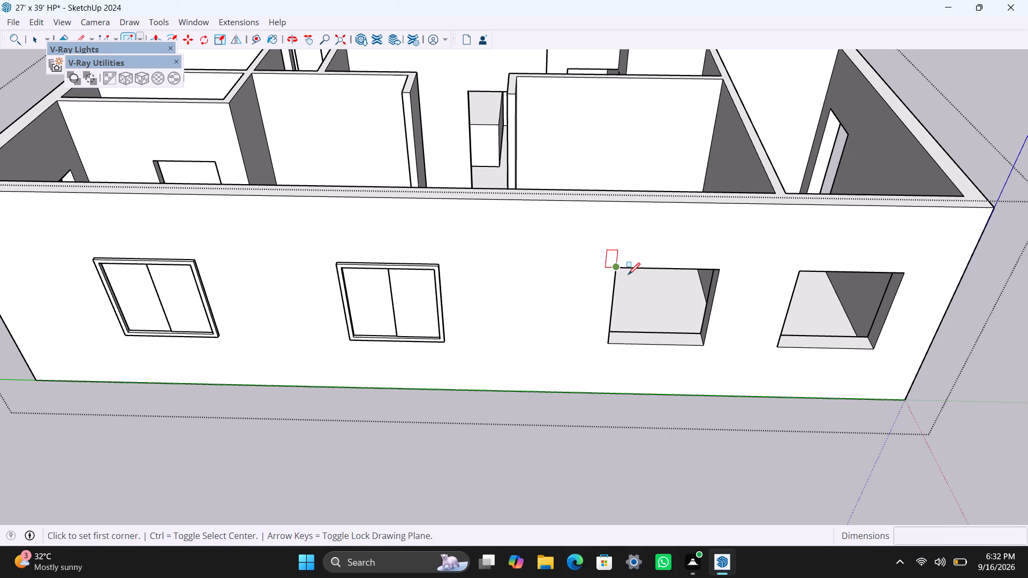
{"action": "left_click", "coordinate": [618, 265]}
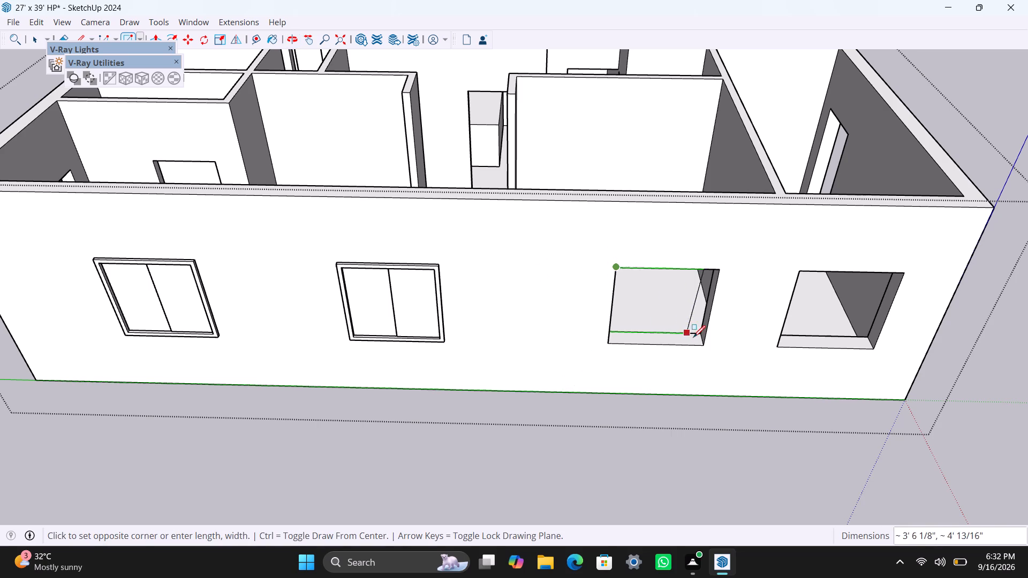
{"action": "left_click", "coordinate": [705, 348]}
{"action": "key", "text": "space"}
{"action": "double_click", "coordinate": [681, 320]}
{"action": "right_click", "coordinate": [681, 318]}
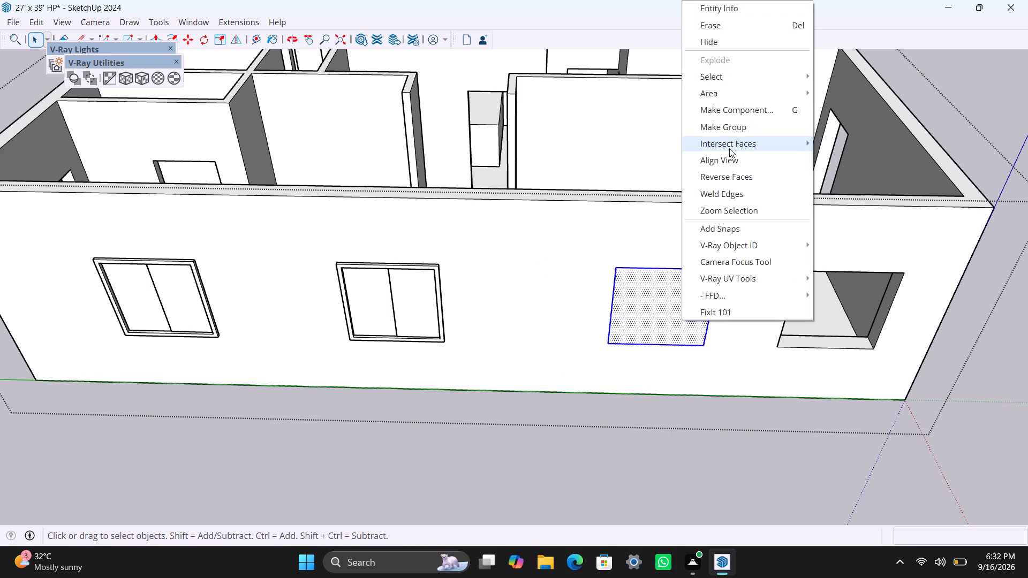
{"action": "left_click", "coordinate": [732, 129]}
Inside the new group, offset the rectangle's edges 2" inward and delete the inner face to leave a frame ring.
{"action": "triple_click", "coordinate": [649, 291]}
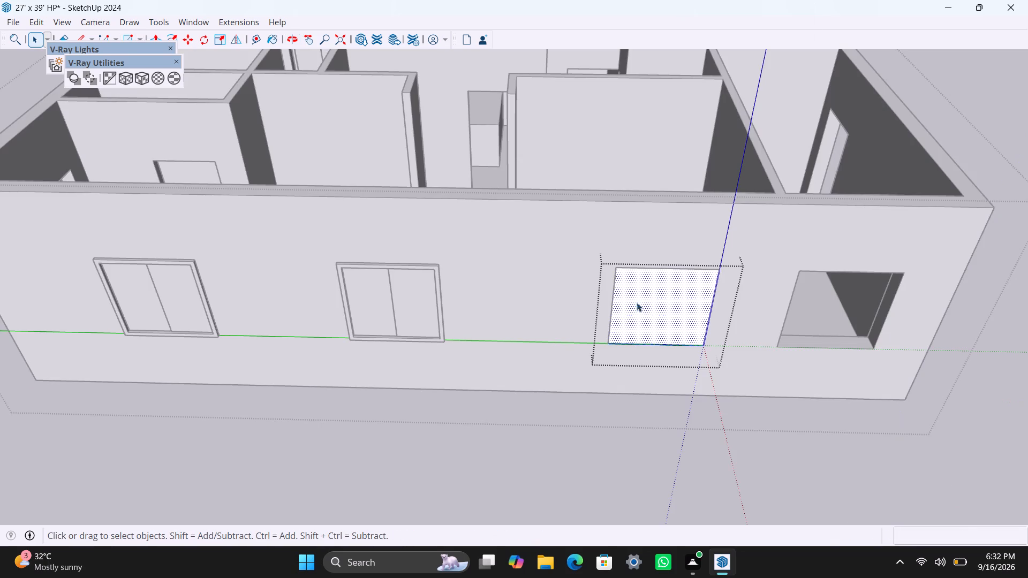
{"action": "key", "text": "f"}
{"action": "left_click", "coordinate": [630, 300]}
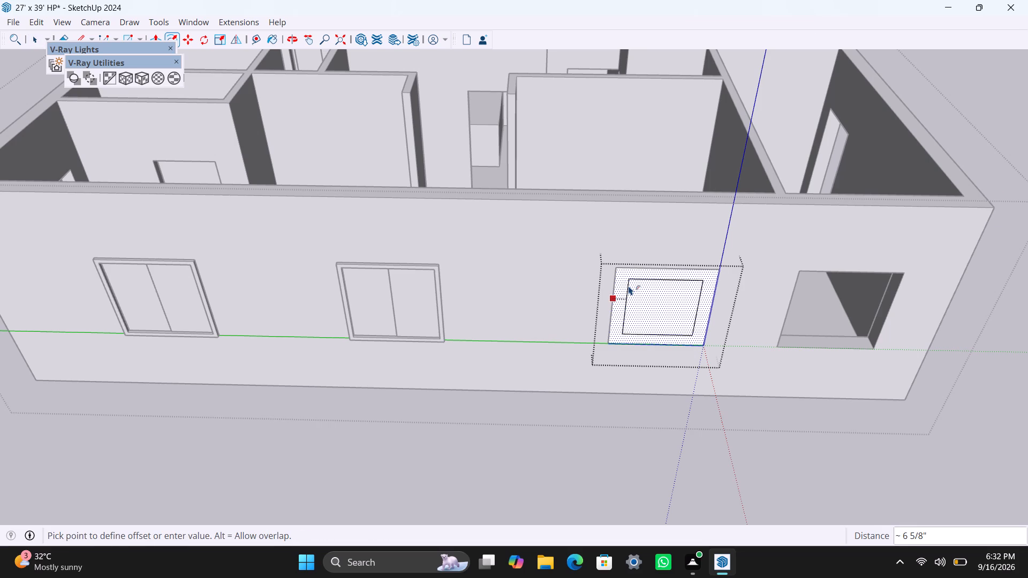
{"action": "type", "text": "2\""}
{"action": "key", "text": "Return"}
{"action": "key", "text": "space"}
{"action": "left_click", "coordinate": [681, 318]}
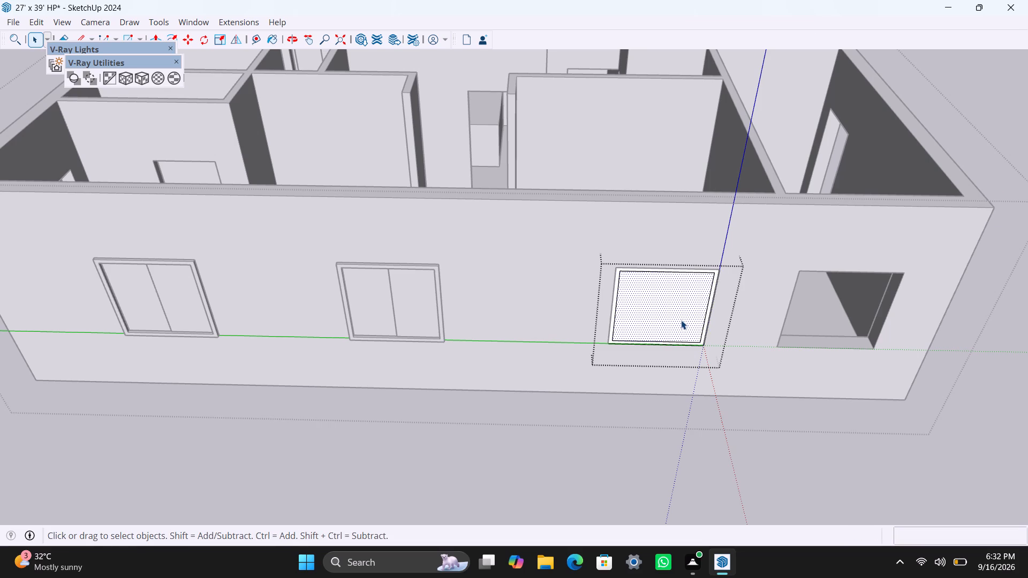
{"action": "key", "text": "Delete"}
Extrude the frame ring 1.5" into the opening and extend its front face another 1.5" outward from the wall.
{"action": "scroll", "coordinate": [611, 353], "scroll_direction": "up", "scroll_amount": 9}
{"action": "left_click", "coordinate": [608, 324]}
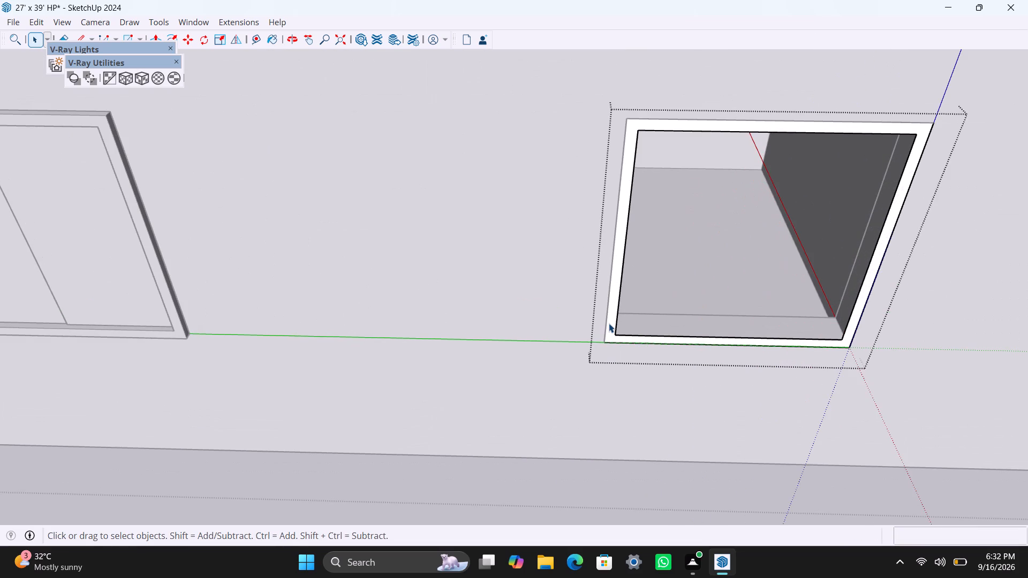
{"action": "scroll", "coordinate": [609, 323], "scroll_direction": "up", "scroll_amount": 3}
{"action": "left_click", "coordinate": [610, 294]}
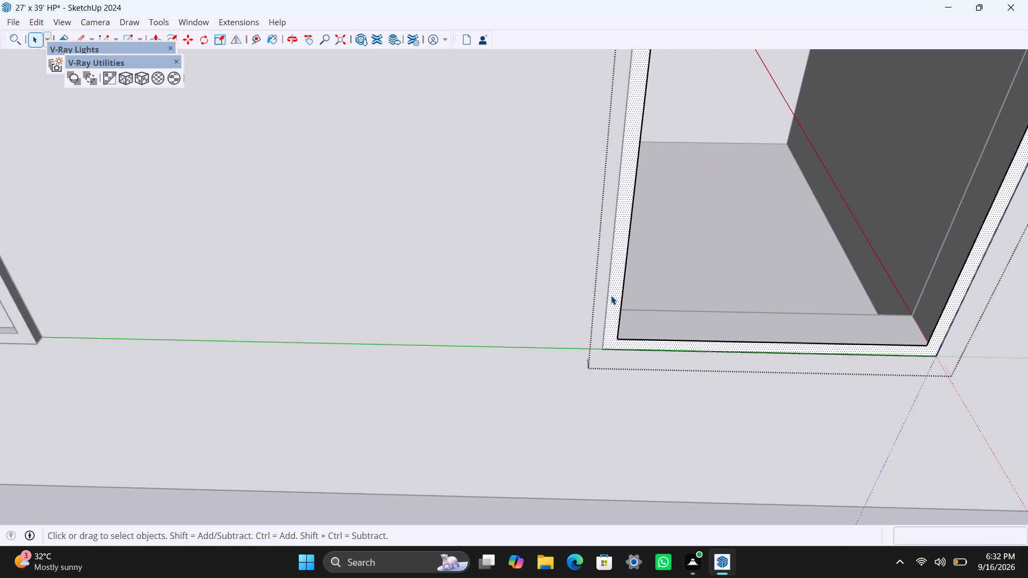
{"action": "key", "text": "p"}
{"action": "left_click", "coordinate": [611, 295]}
{"action": "type", "text": "1/"}
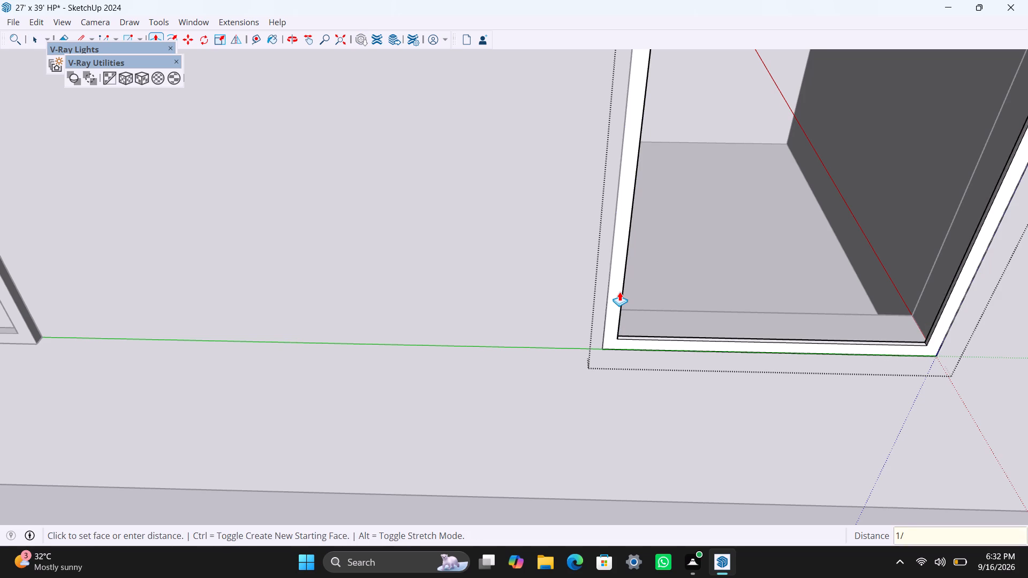
{"action": "key", "text": "BackSpace"}
{"action": "type", "text": ".5\""}
{"action": "key", "text": "Return"}
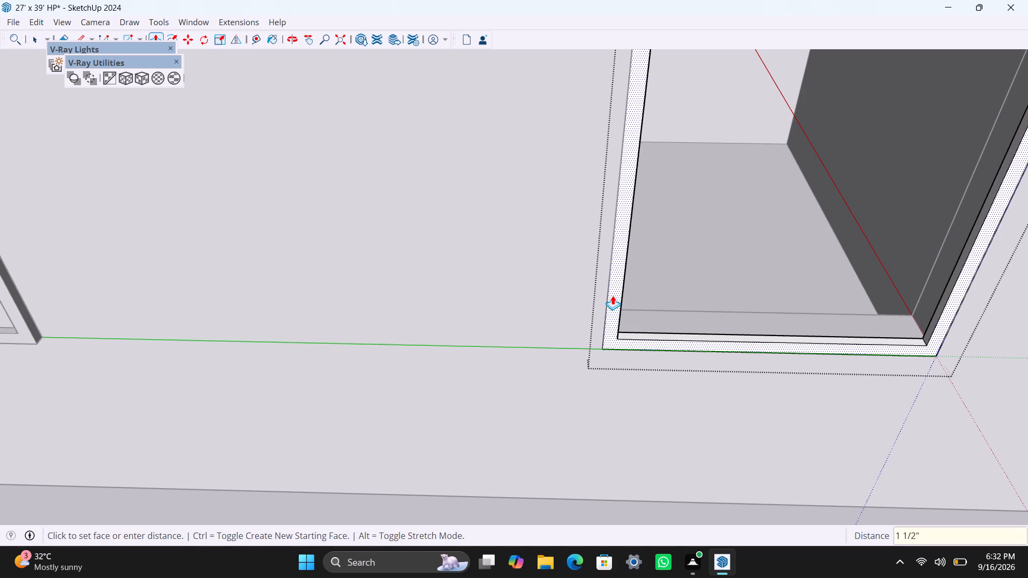
{"action": "left_click", "coordinate": [611, 296]}
{"action": "type", "text": "1.5\""}
{"action": "key", "text": "Return"}
{"action": "key", "text": "space"}
{"action": "scroll", "coordinate": [619, 348], "scroll_direction": "down", "scroll_amount": 7}
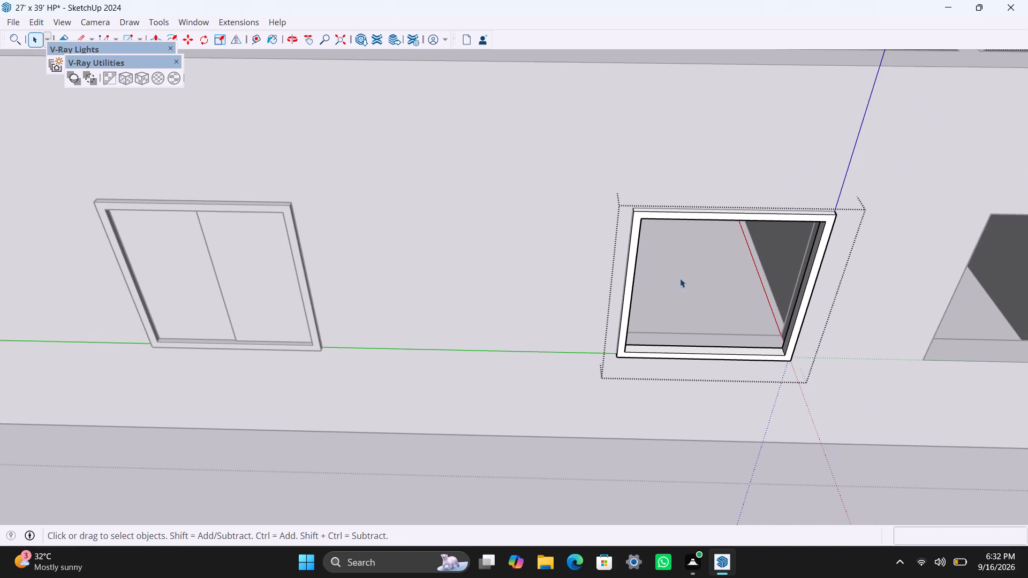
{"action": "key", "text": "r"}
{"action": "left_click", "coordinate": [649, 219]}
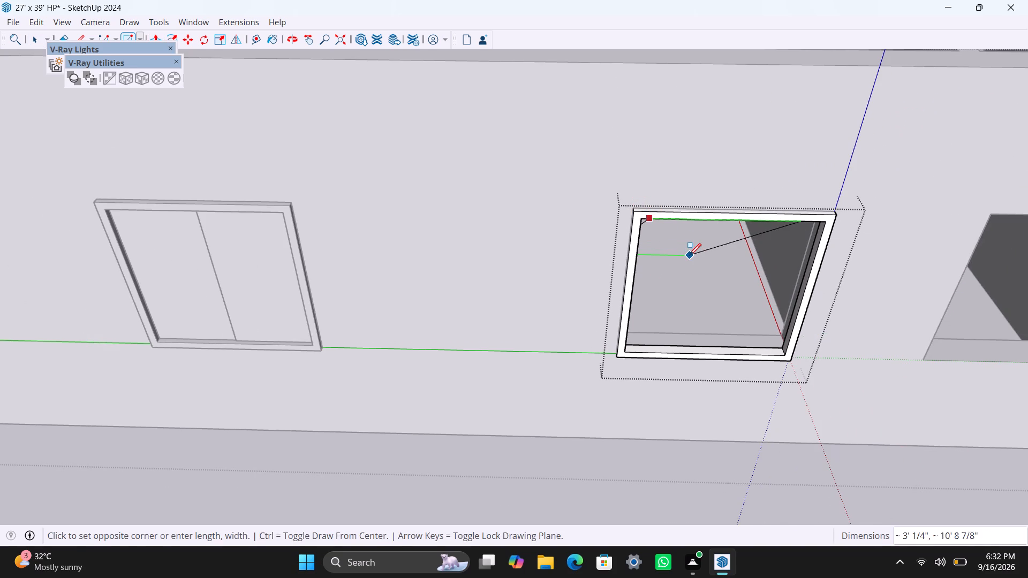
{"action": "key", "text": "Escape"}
Draw a half-width rectangle from the frame's upper inner corner to the middle of its bottom edge, and delete the other half's face.
{"action": "key", "text": "r"}
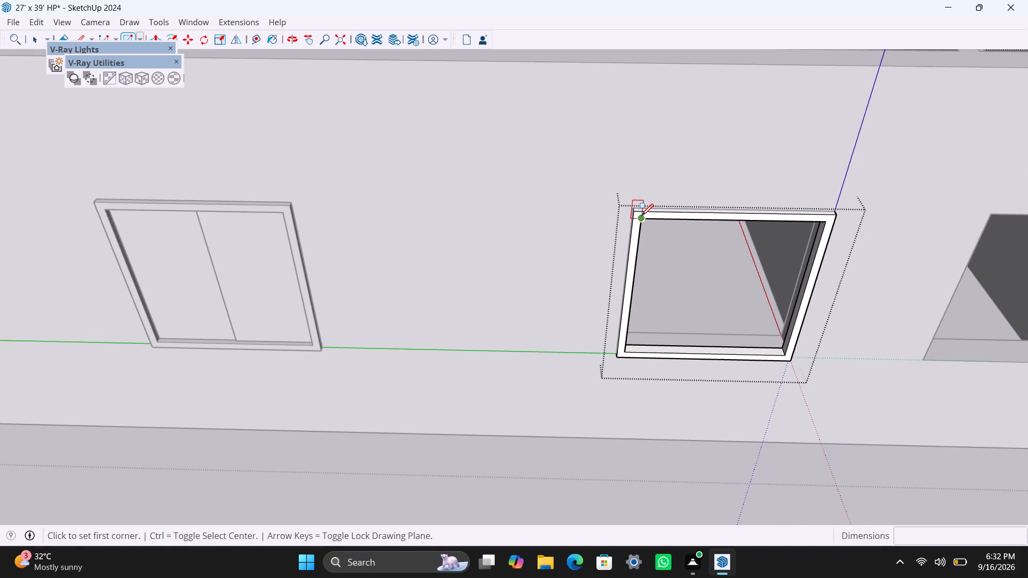
{"action": "left_click_drag", "start_coordinate": [641, 216], "coordinate": [652, 229]}
{"action": "left_click", "coordinate": [702, 356]}
{"action": "key", "text": "space"}
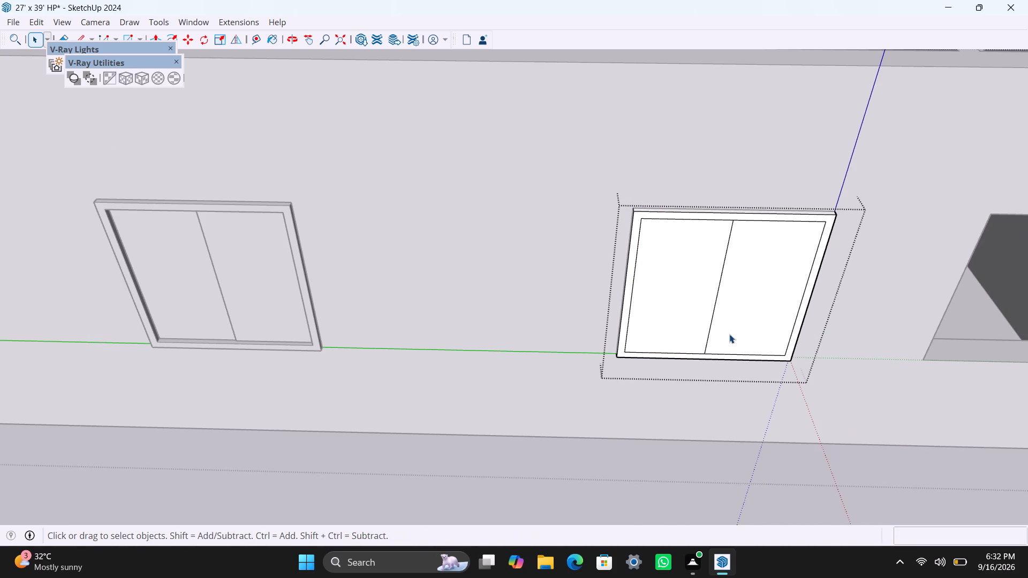
{"action": "left_click", "coordinate": [729, 334]}
{"action": "key", "text": "Delete"}
Make the half-width pane's face and edges a group, extrude the face 8 mm inside it, and close the pane group.
{"action": "double_click", "coordinate": [701, 326]}
{"action": "right_click", "coordinate": [693, 329]}
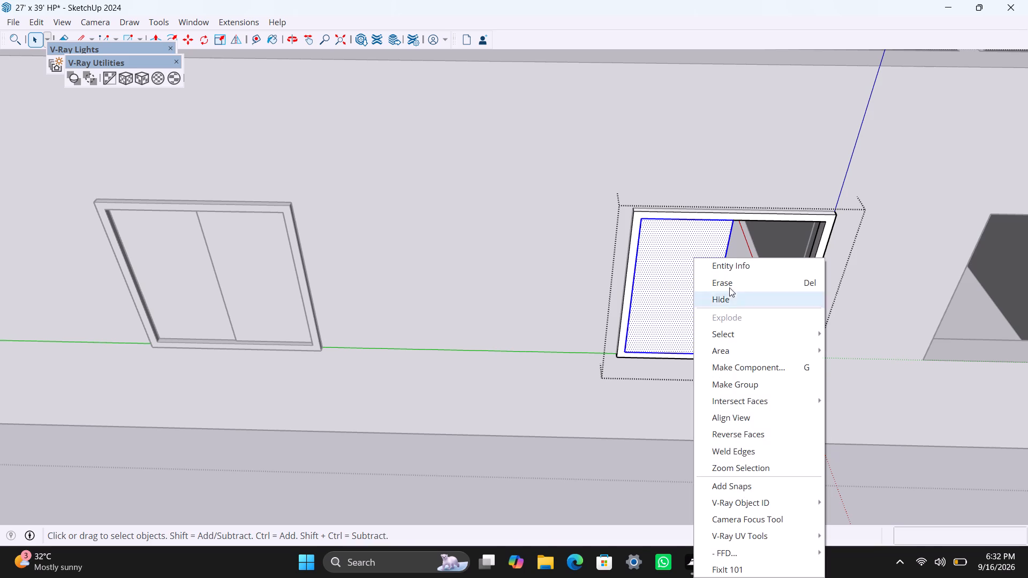
{"action": "left_click", "coordinate": [754, 379]}
{"action": "scroll", "coordinate": [717, 333], "scroll_direction": "up", "scroll_amount": 2}
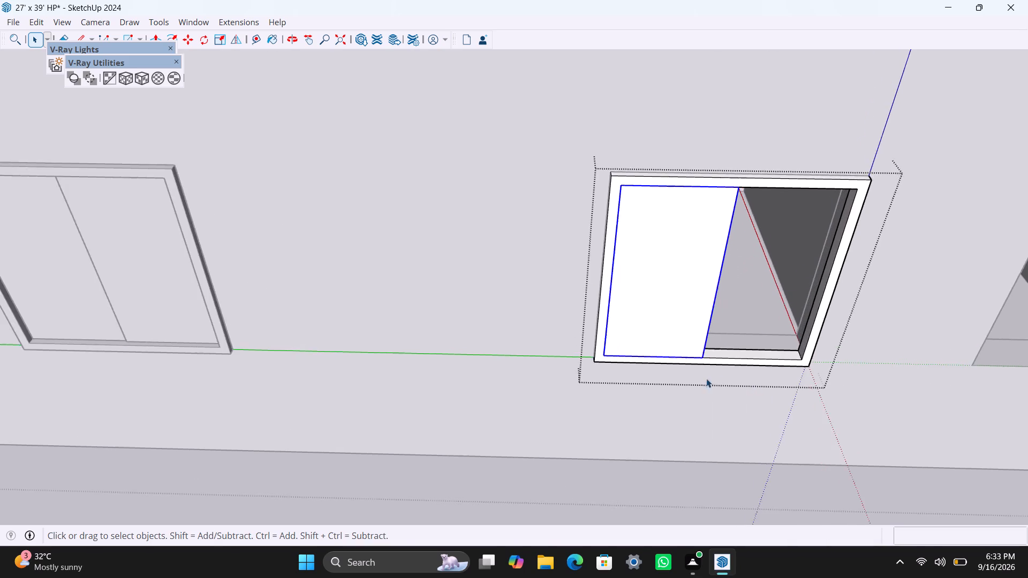
{"action": "middle_click_drag", "start_coordinate": [722, 386], "coordinate": [555, 429]}
{"action": "scroll", "coordinate": [415, 409], "scroll_direction": "up", "scroll_amount": 5}
{"action": "left_click", "coordinate": [457, 401]}
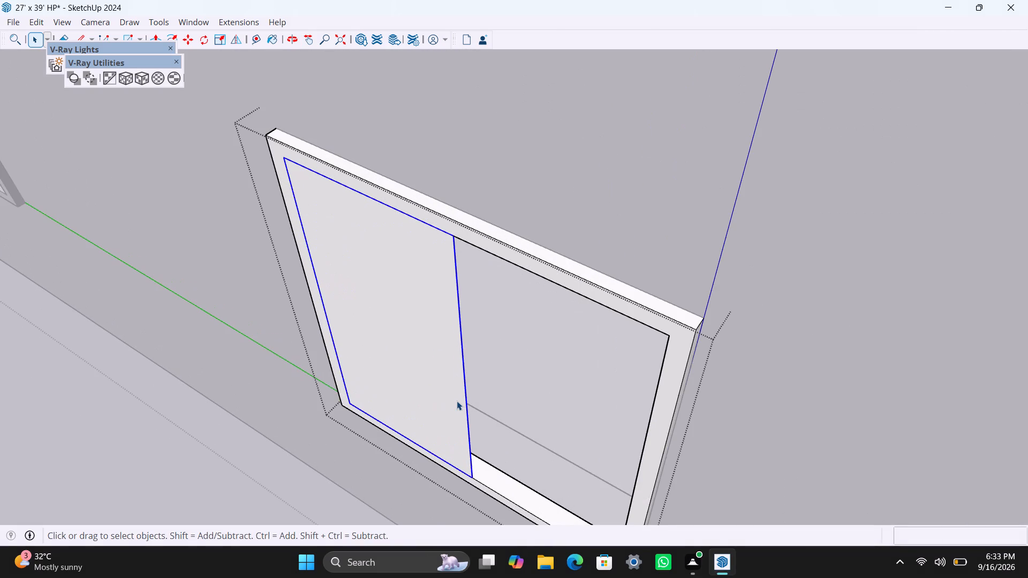
{"action": "double_click", "coordinate": [457, 401]}
{"action": "key", "text": "p"}
{"action": "left_click", "coordinate": [457, 401]}
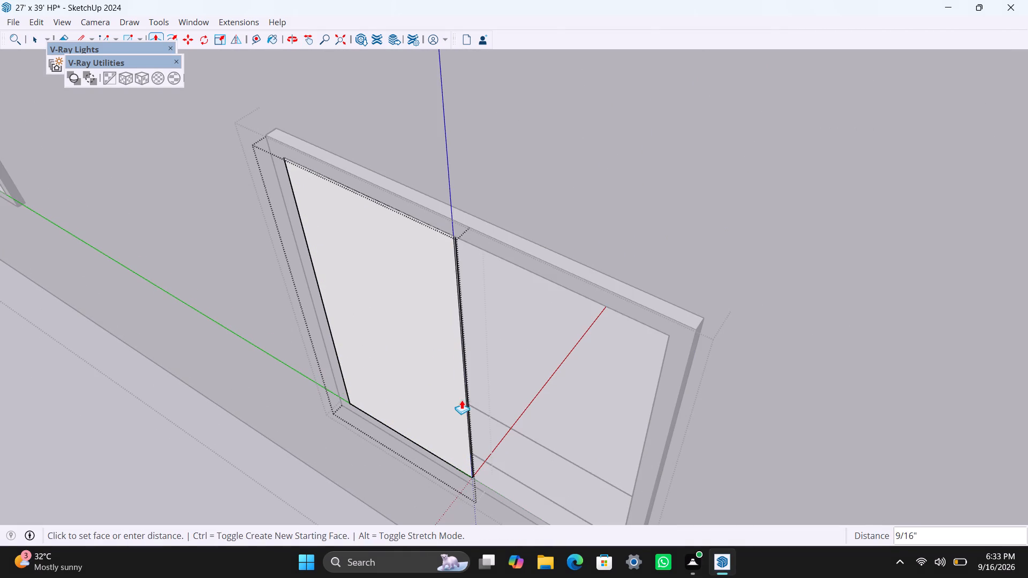
{"action": "type", "text": "8MM"}
{"action": "key", "text": "Return"}
{"action": "key", "text": "space"}
{"action": "left_click", "coordinate": [669, 229]}
Move the new pane group back from the frame's front face into the depth of the window frame.
{"action": "scroll", "coordinate": [388, 427], "scroll_direction": "down", "scroll_amount": 2}
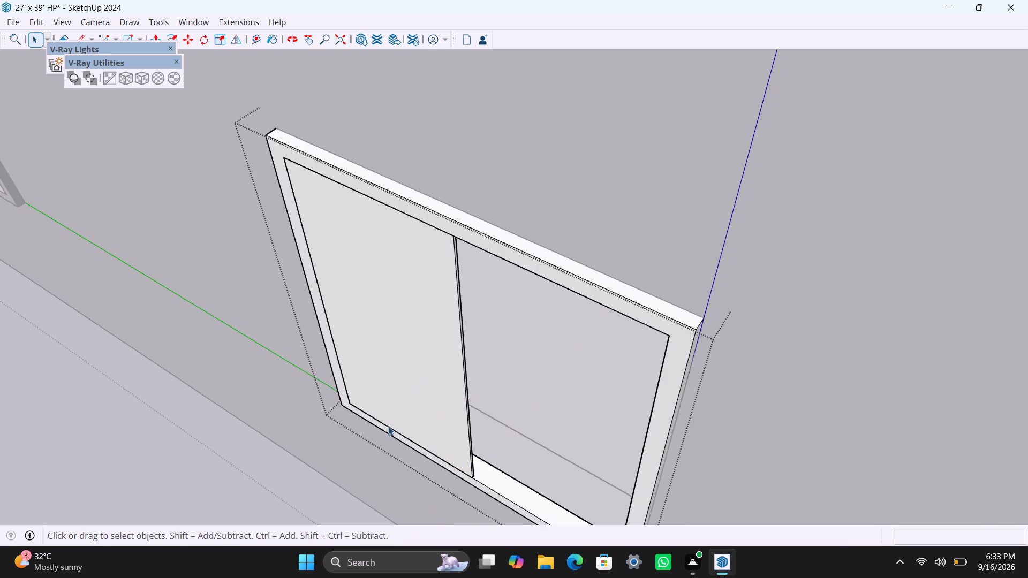
{"action": "scroll", "coordinate": [388, 427], "scroll_direction": "down", "scroll_amount": 2}
{"action": "middle_click_drag", "start_coordinate": [463, 425], "coordinate": [534, 346]}
{"action": "scroll", "coordinate": [497, 384], "scroll_direction": "up", "scroll_amount": 7}
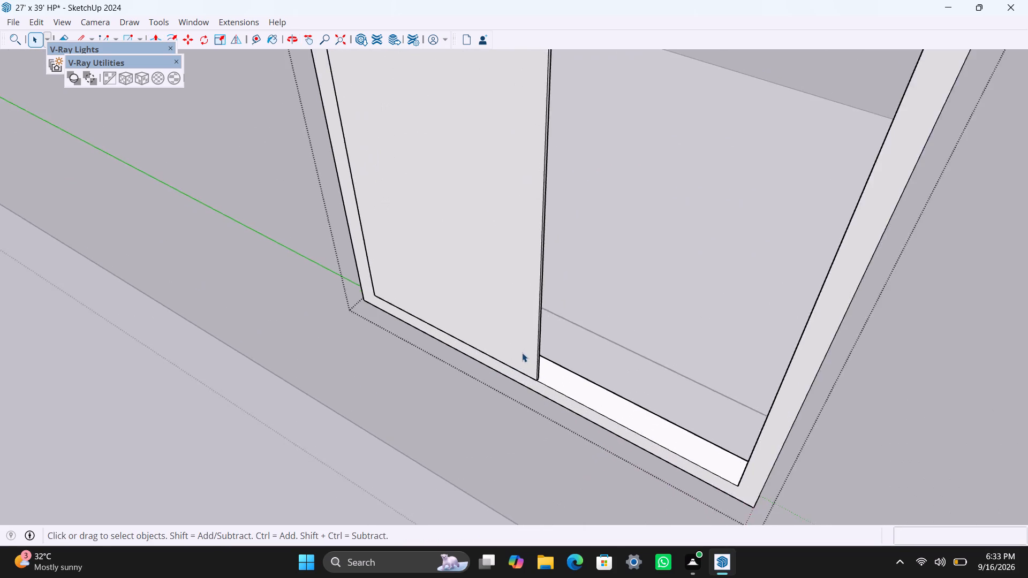
{"action": "scroll", "coordinate": [522, 353], "scroll_direction": "up", "scroll_amount": 2}
{"action": "left_click", "coordinate": [530, 348]}
{"action": "scroll", "coordinate": [542, 363], "scroll_direction": "up", "scroll_amount": 5}
{"action": "key", "text": "m"}
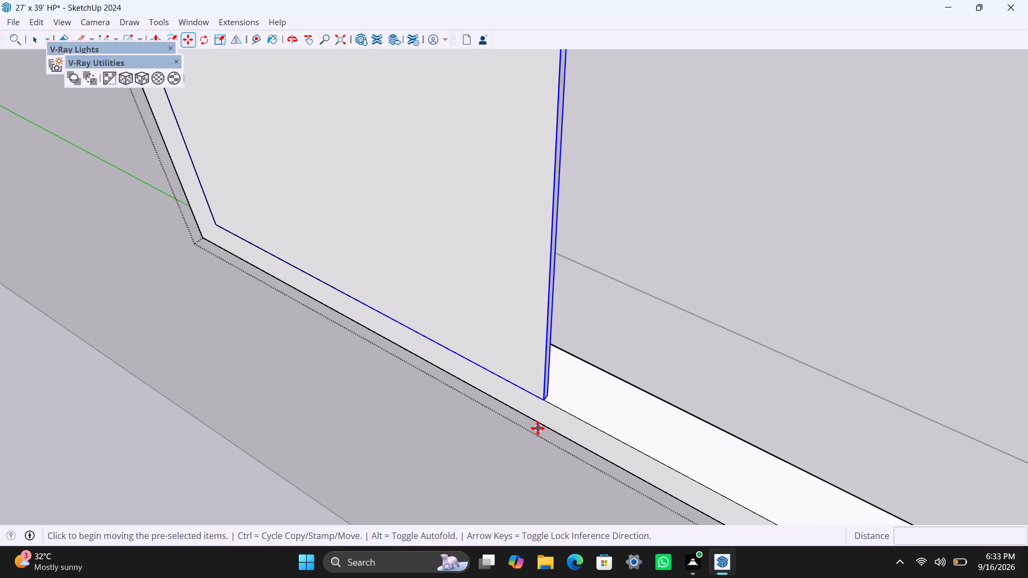
{"action": "left_click", "coordinate": [541, 396]}
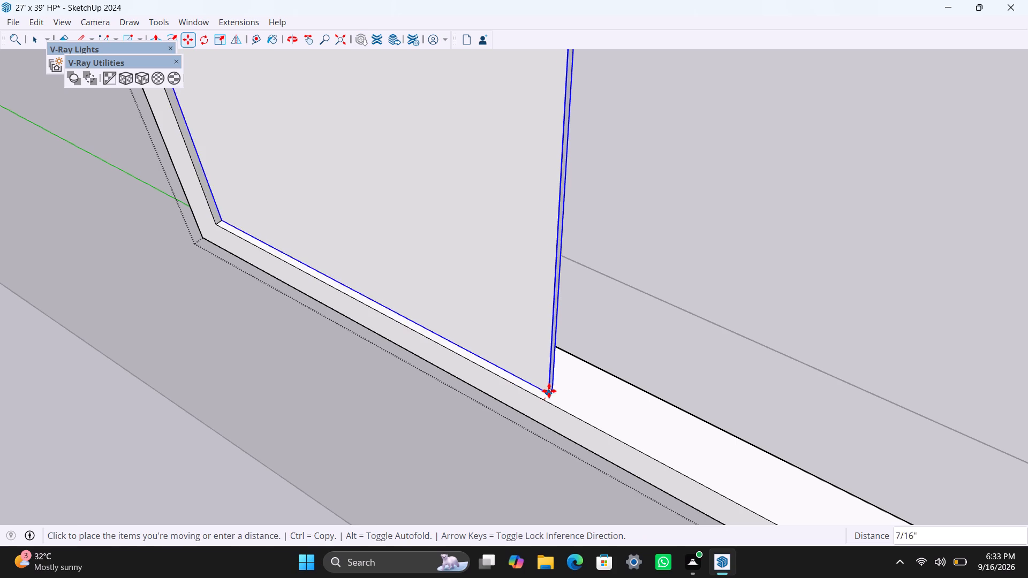
{"action": "left_click", "coordinate": [560, 385]}
Copy the pane about 1' 10" from its lower inner corner to the frame's opposite front corner, covering the empty half.
{"action": "scroll", "coordinate": [533, 389], "scroll_direction": "down", "scroll_amount": 17}
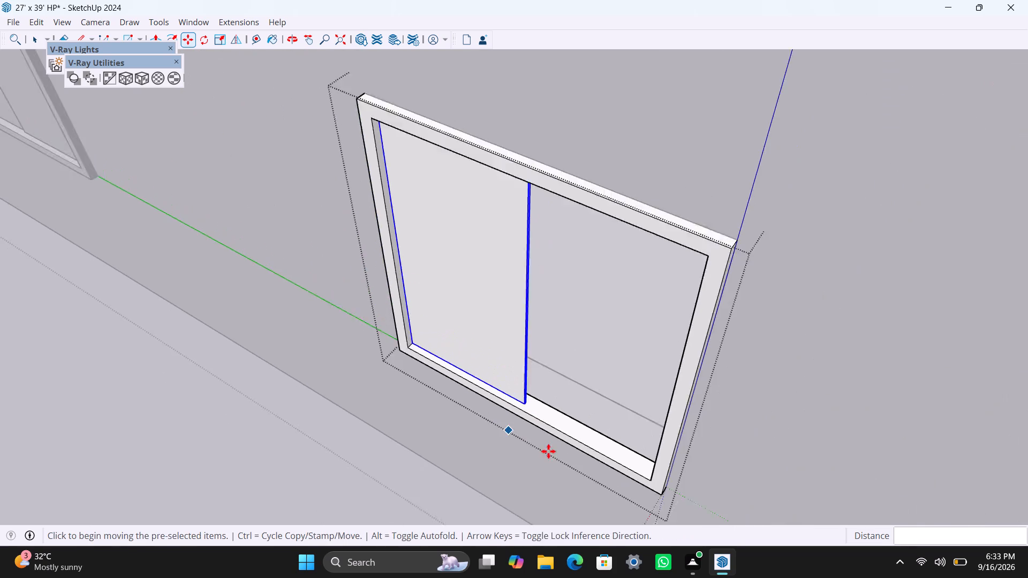
{"action": "middle_click_drag", "start_coordinate": [580, 460], "coordinate": [668, 396]}
{"action": "scroll", "coordinate": [540, 407], "scroll_direction": "up", "scroll_amount": 2}
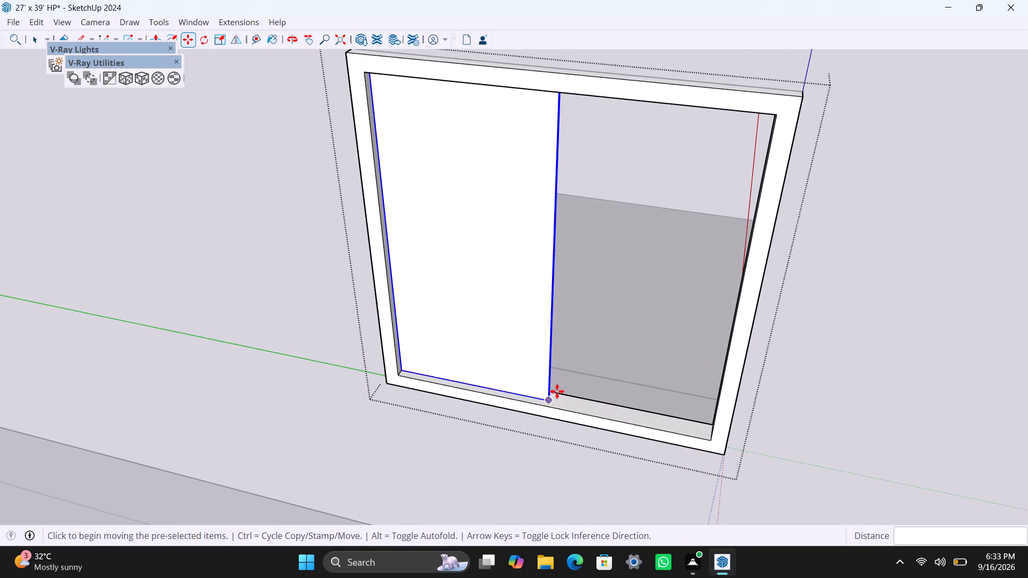
{"action": "scroll", "coordinate": [556, 391], "scroll_direction": "up", "scroll_amount": 7}
{"action": "left_click", "coordinate": [550, 403]}
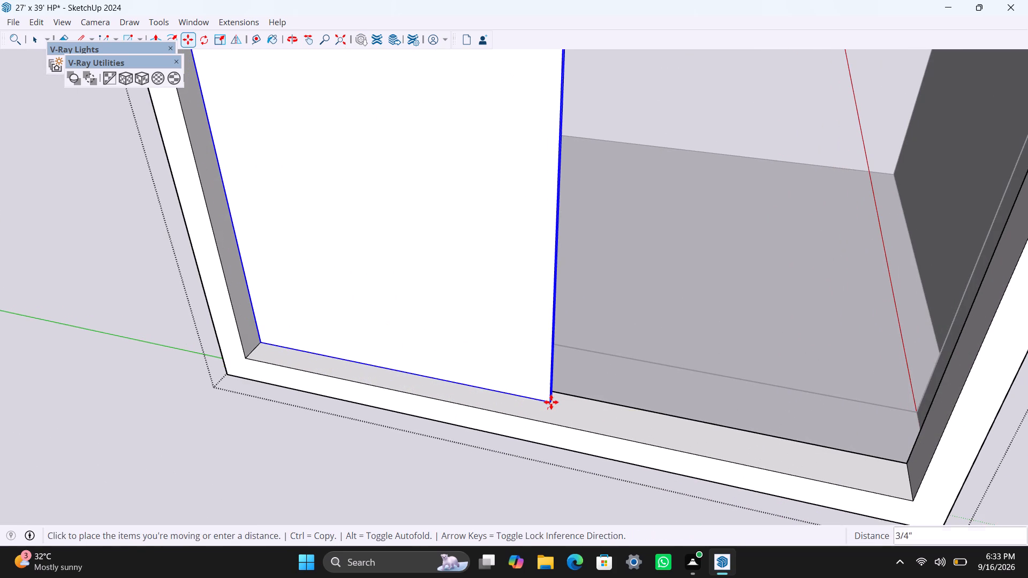
{"action": "left_click", "coordinate": [551, 402]}
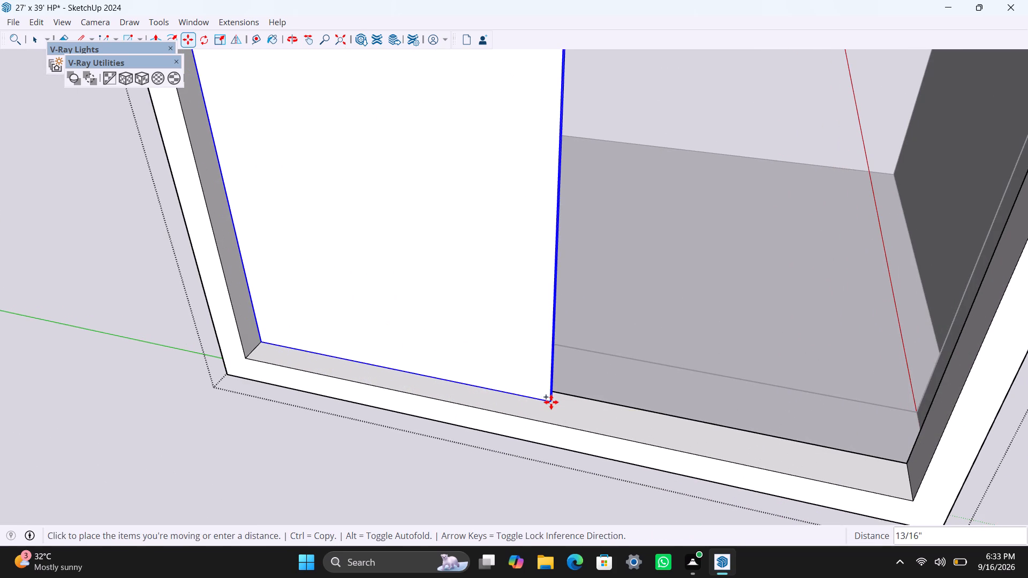
{"action": "left_click", "coordinate": [551, 402]}
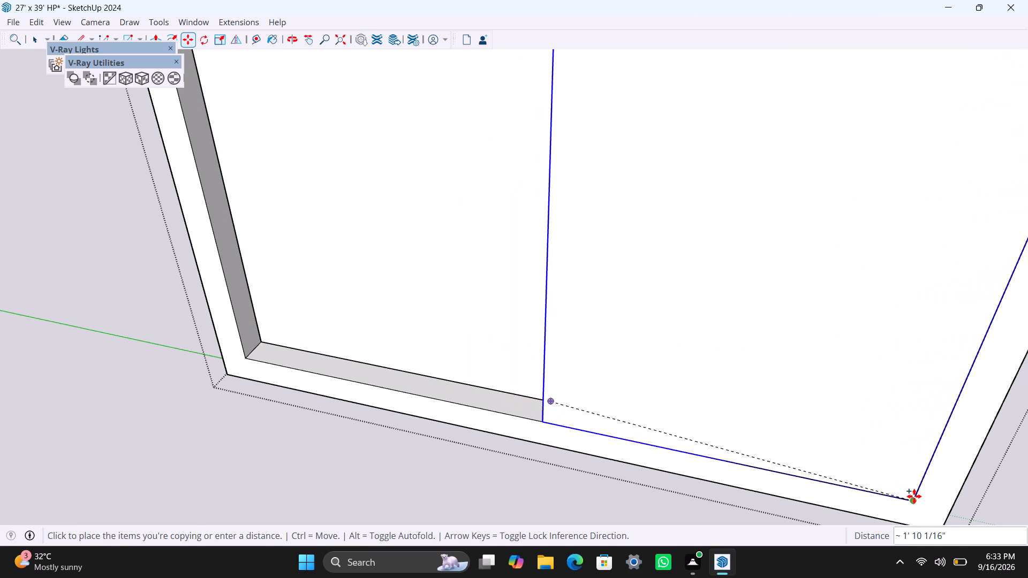
{"action": "left_click", "coordinate": [914, 496]}
Move the copied pane back about 1 11/16" until its rear corner meets the first pane's front corner, and close the window group.
{"action": "scroll", "coordinate": [610, 419], "scroll_direction": "up", "scroll_amount": 6}
{"action": "middle_click_drag", "start_coordinate": [530, 419], "coordinate": [792, 442]}
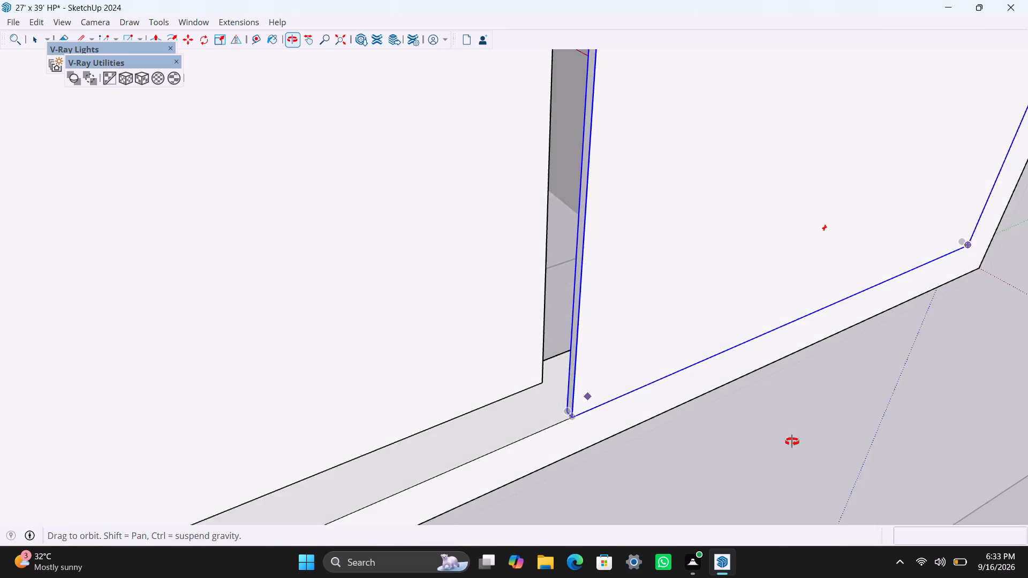
{"action": "middle_click_drag", "start_coordinate": [792, 442], "coordinate": [800, 445]}
{"action": "scroll", "coordinate": [562, 406], "scroll_direction": "up", "scroll_amount": 7}
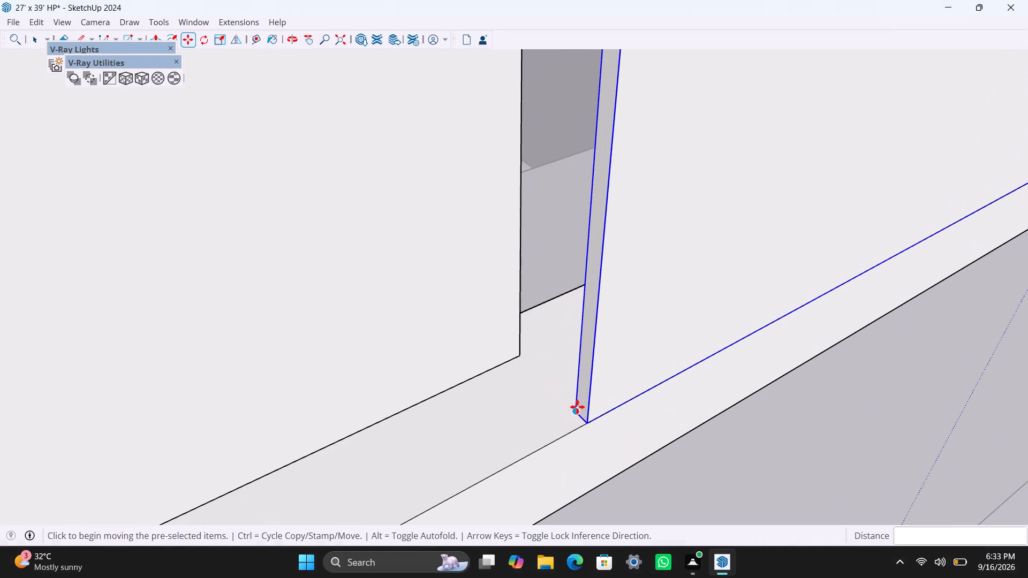
{"action": "left_click", "coordinate": [577, 407]}
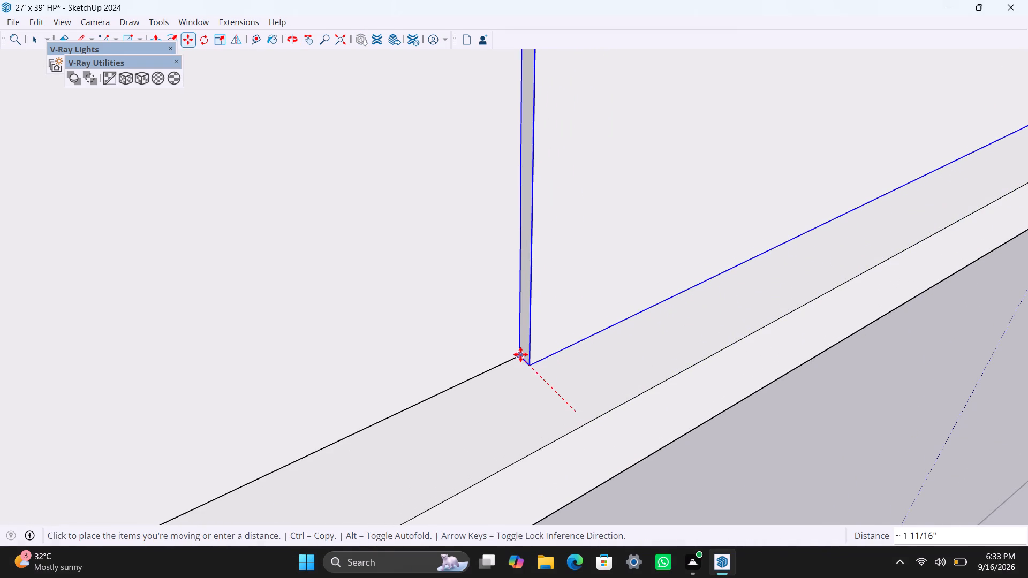
{"action": "left_click", "coordinate": [520, 354]}
{"action": "scroll", "coordinate": [538, 414], "scroll_direction": "down", "scroll_amount": 20}
{"action": "scroll", "coordinate": [538, 414], "scroll_direction": "down", "scroll_amount": 9}
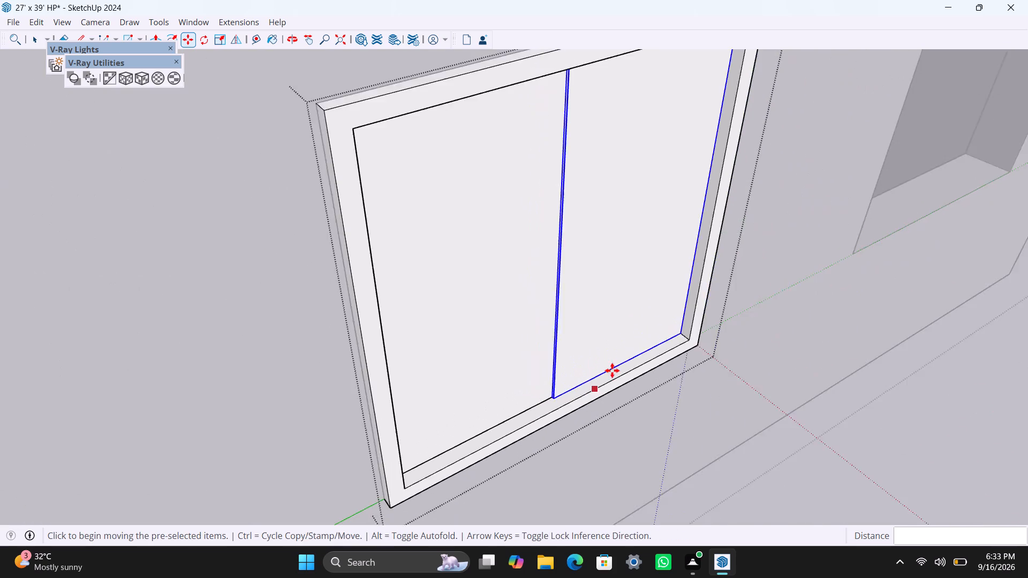
{"action": "scroll", "coordinate": [612, 370], "scroll_direction": "down", "scroll_amount": 13}
{"action": "middle_click_drag", "start_coordinate": [677, 402], "coordinate": [588, 394]}
{"action": "key", "text": "space"}
{"action": "left_click", "coordinate": [837, 394]}
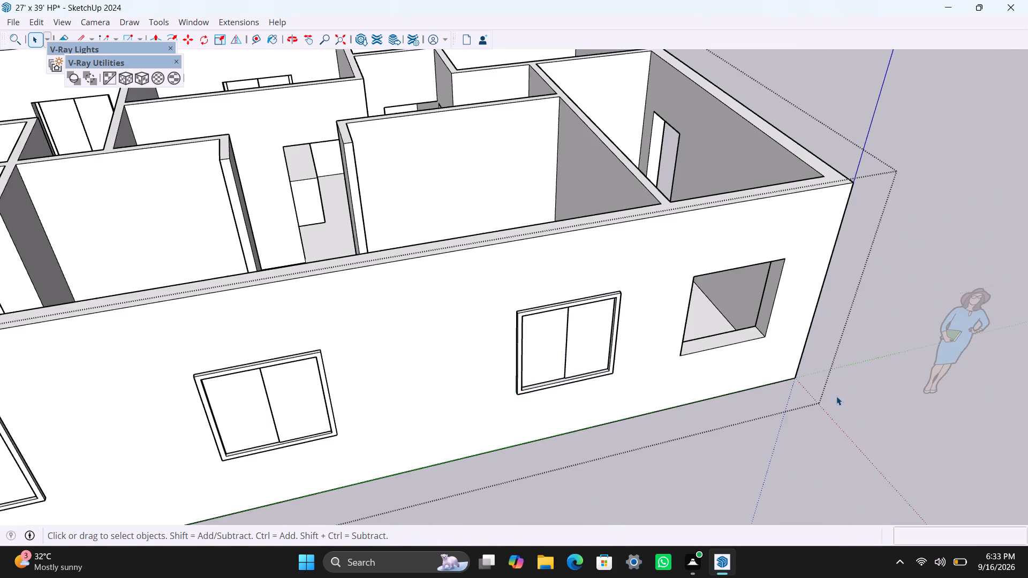
Draw a corner-to-corner rectangle over the remaining empty window opening near the house corner and make its face and edges a group.
{"action": "scroll", "coordinate": [750, 429], "scroll_direction": "down", "scroll_amount": 4}
{"action": "middle_click_drag", "start_coordinate": [713, 439], "coordinate": [606, 404]}
{"action": "scroll", "coordinate": [745, 427], "scroll_direction": "up", "scroll_amount": 2}
{"action": "middle_click_drag", "start_coordinate": [732, 436], "coordinate": [572, 442]}
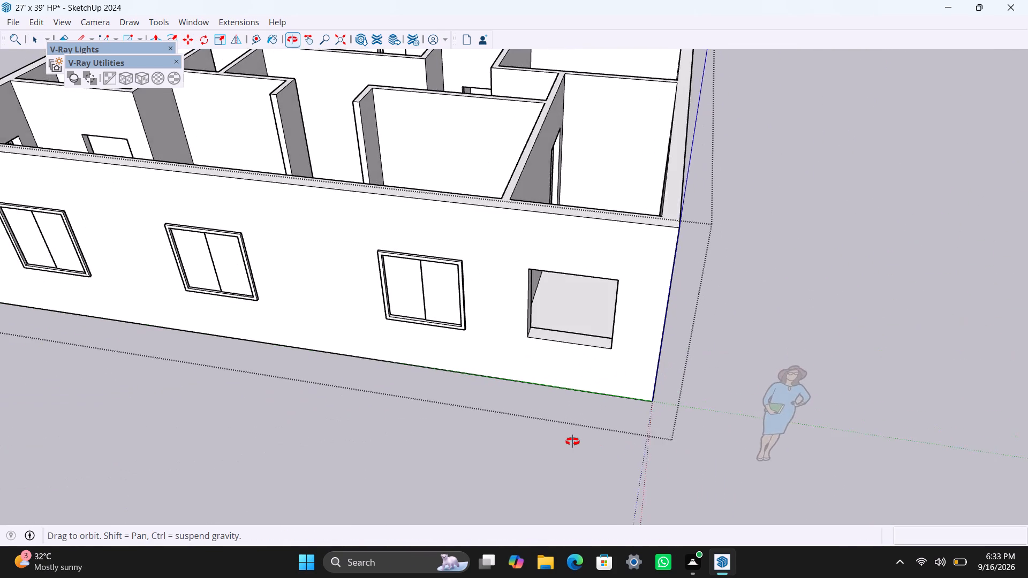
{"action": "middle_click_drag", "start_coordinate": [572, 442], "coordinate": [593, 442]}
{"action": "key", "text": "r"}
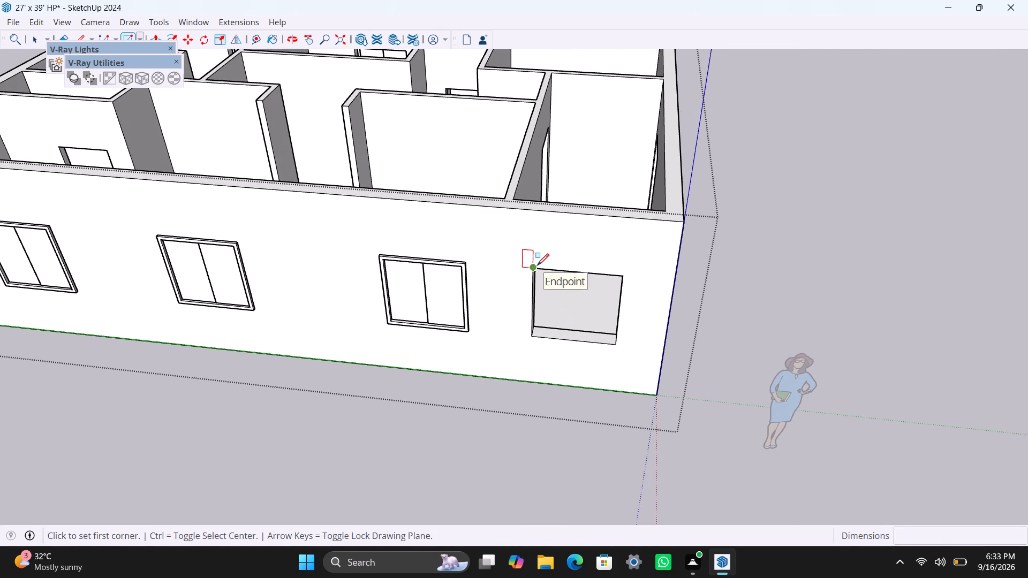
{"action": "left_click", "coordinate": [537, 265]}
{"action": "left_click", "coordinate": [617, 340]}
{"action": "key", "text": "space"}
{"action": "double_click", "coordinate": [601, 319]}
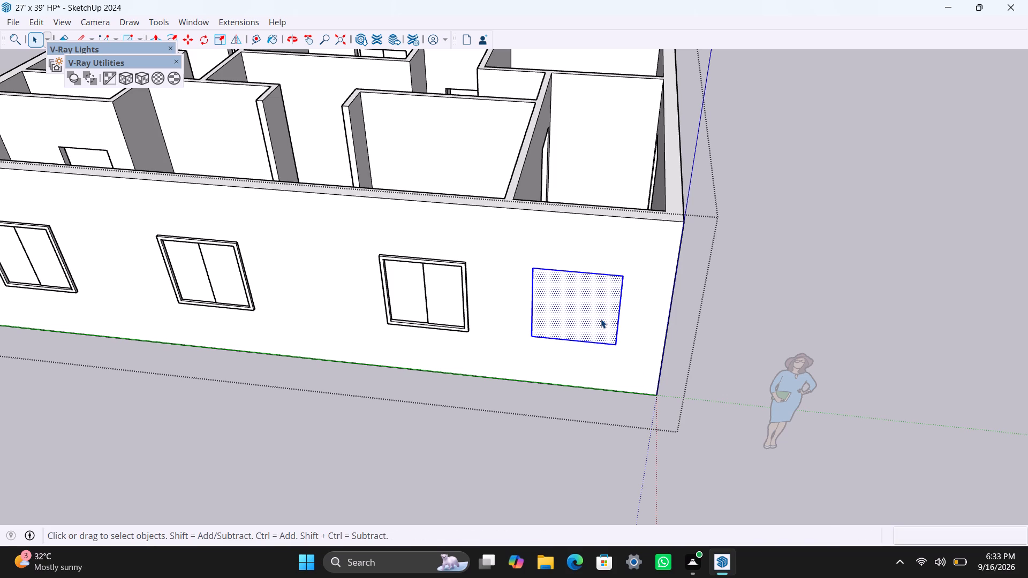
{"action": "right_click", "coordinate": [601, 319]}
{"action": "left_click", "coordinate": [643, 132]}
Inside the new window group, offset the rectangle's outline 2" inward and delete the inner face, leaving a frame profile.
{"action": "scroll", "coordinate": [547, 321], "scroll_direction": "up", "scroll_amount": 6}
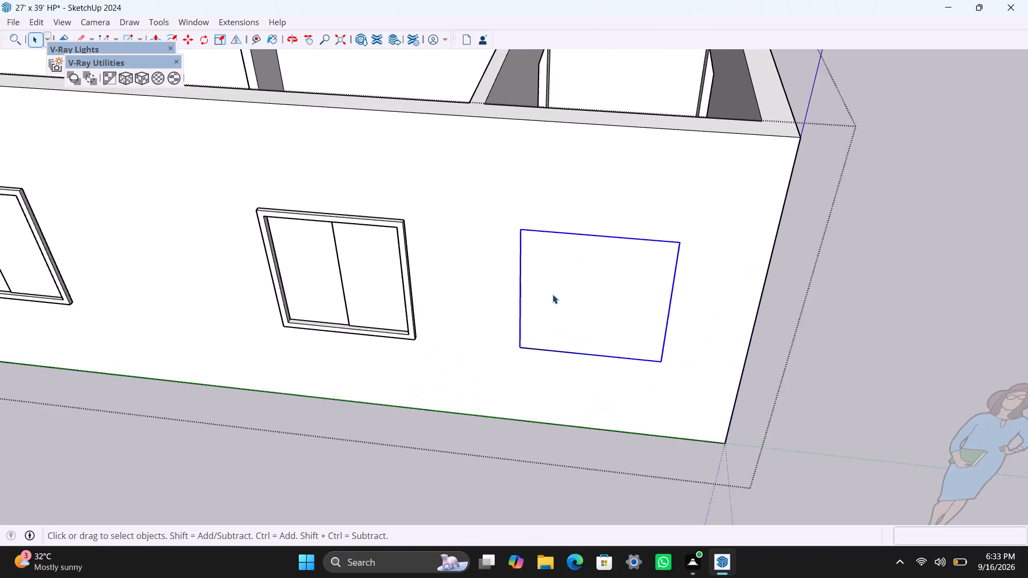
{"action": "triple_click", "coordinate": [553, 294]}
{"action": "key", "text": "f"}
{"action": "left_click", "coordinate": [551, 279]}
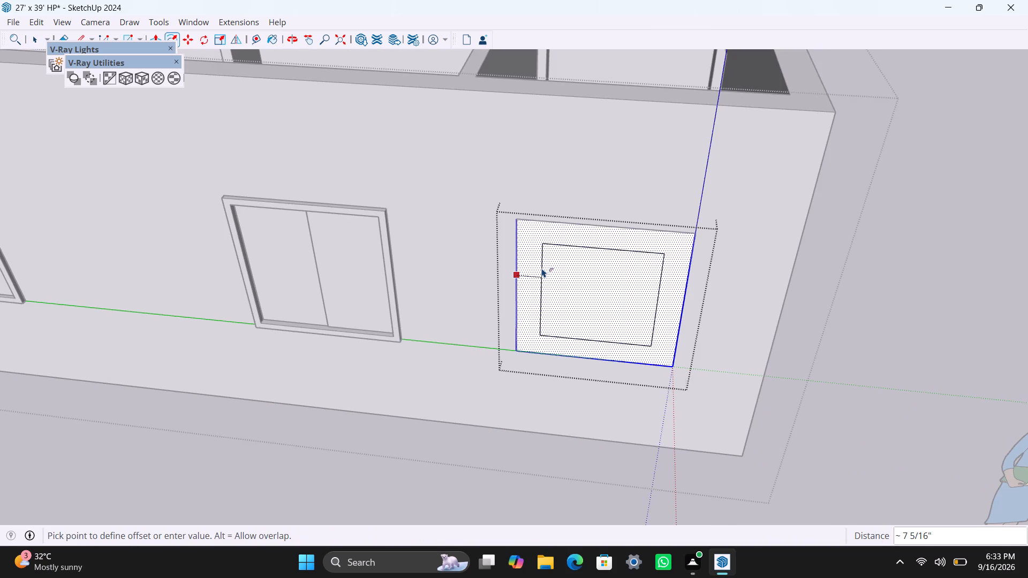
{"action": "type", "text": "2\""}
{"action": "key", "text": "Return"}
{"action": "key", "text": "space"}
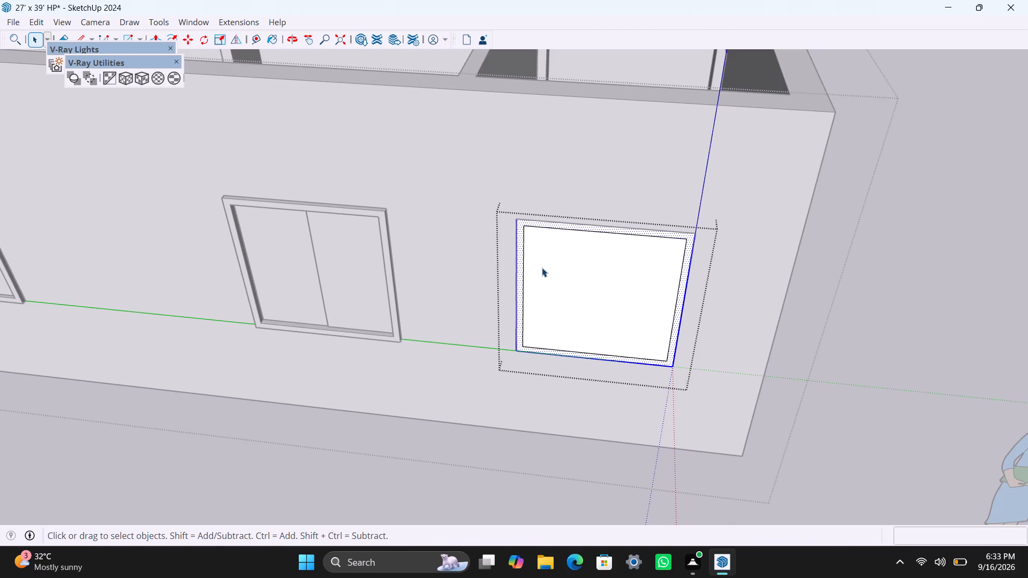
{"action": "left_click", "coordinate": [609, 293]}
{"action": "key", "text": "Delete"}
Extrude the window frame profile 1.5" into the opening, and pull its front face another 1.5" outward from the wall.
{"action": "scroll", "coordinate": [528, 313], "scroll_direction": "up", "scroll_amount": 5}
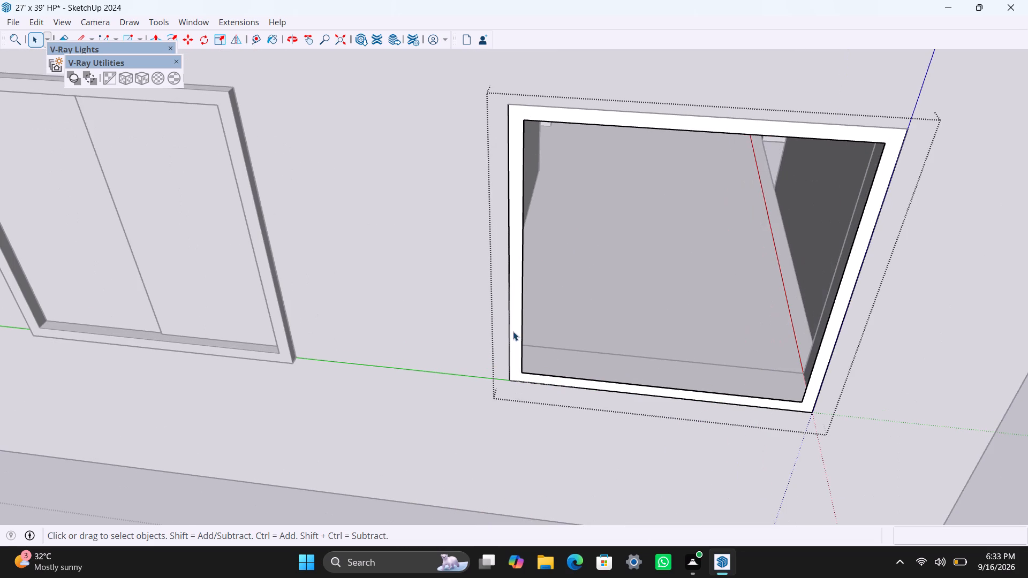
{"action": "left_click", "coordinate": [516, 328]}
{"action": "key", "text": "p"}
{"action": "left_click", "coordinate": [516, 328]}
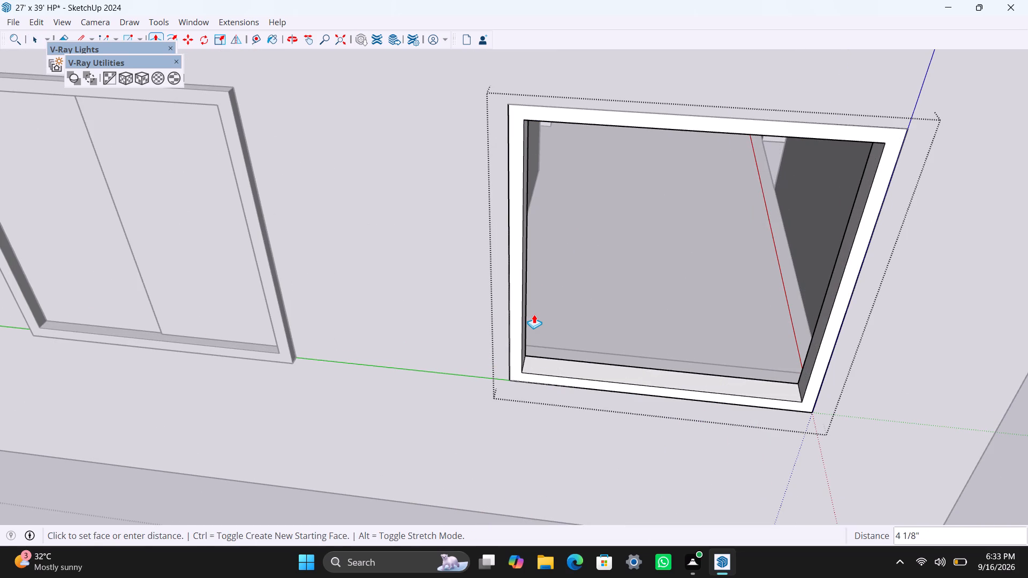
{"action": "type", "text": "1.5\""}
{"action": "key", "text": "Return"}
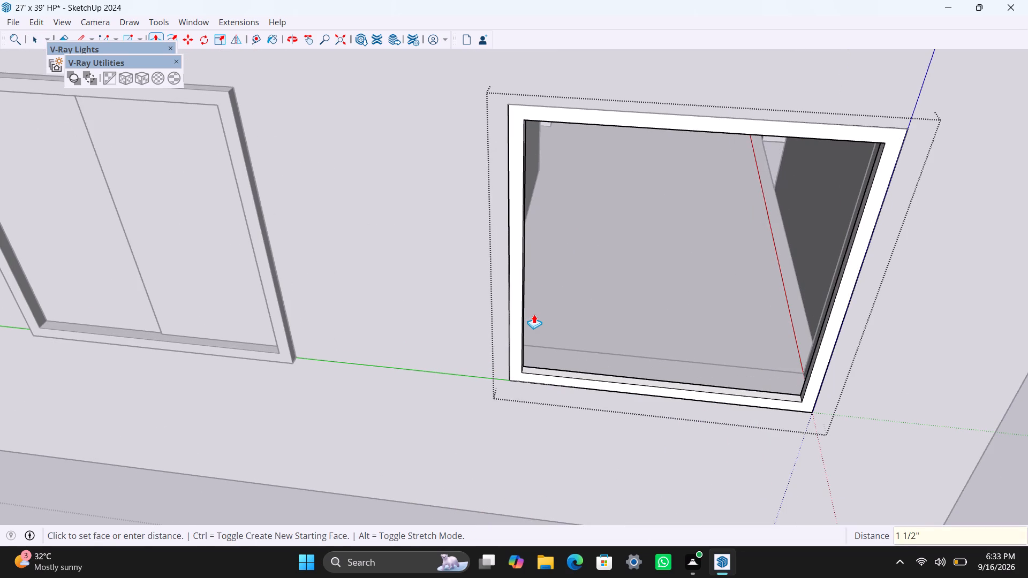
{"action": "left_click", "coordinate": [520, 361]}
{"action": "type", "text": "1.5\""}
{"action": "key", "text": "Return"}
{"action": "key", "text": "space"}
Draw a rectangle about 1' 10" by 3' 8" over half of the frame's inner opening and delete the face filling the other half.
{"action": "type", "text": "R"}
{"action": "left_click", "coordinate": [520, 127]}
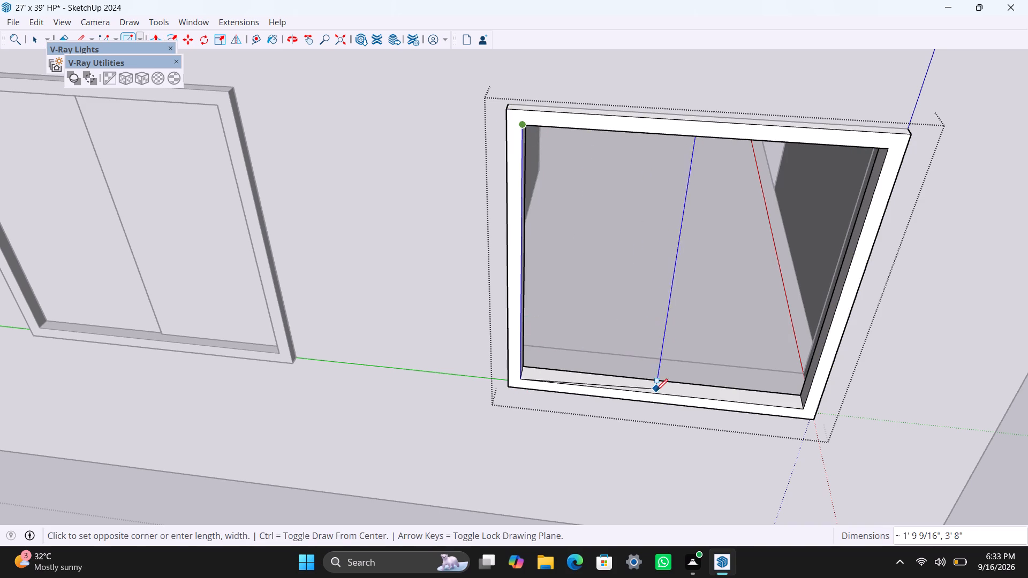
{"action": "left_click", "coordinate": [658, 392]}
{"action": "key", "text": "space"}
{"action": "left_click", "coordinate": [714, 377]}
{"action": "key", "text": "Delete"}
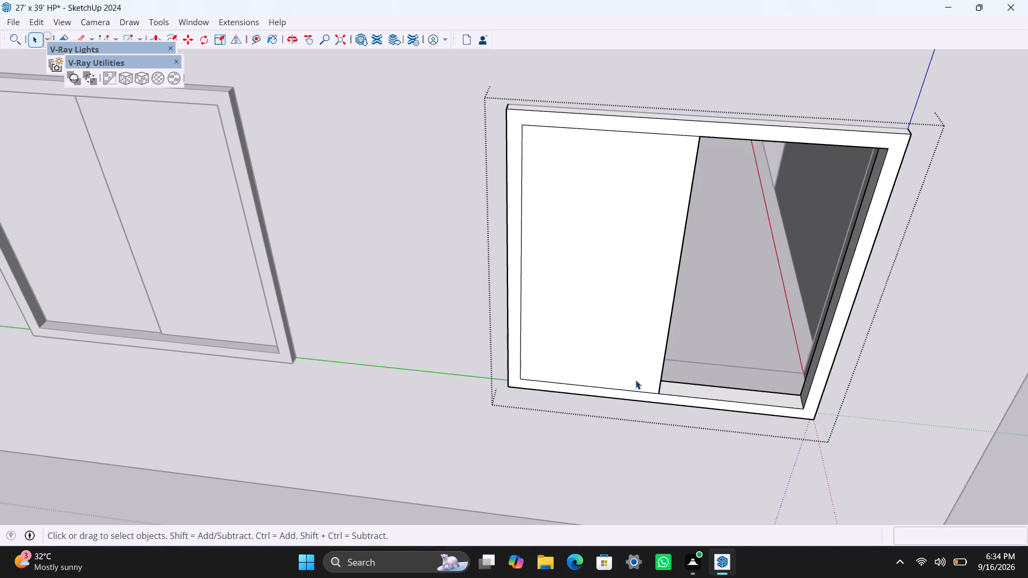
Make the half-width pane's face and edges a group within the window group and open it for editing.
{"action": "double_click", "coordinate": [636, 380]}
{"action": "right_click", "coordinate": [636, 380]}
{"action": "left_click", "coordinate": [699, 179]}
{"action": "scroll", "coordinate": [632, 341], "scroll_direction": "up", "scroll_amount": 2}
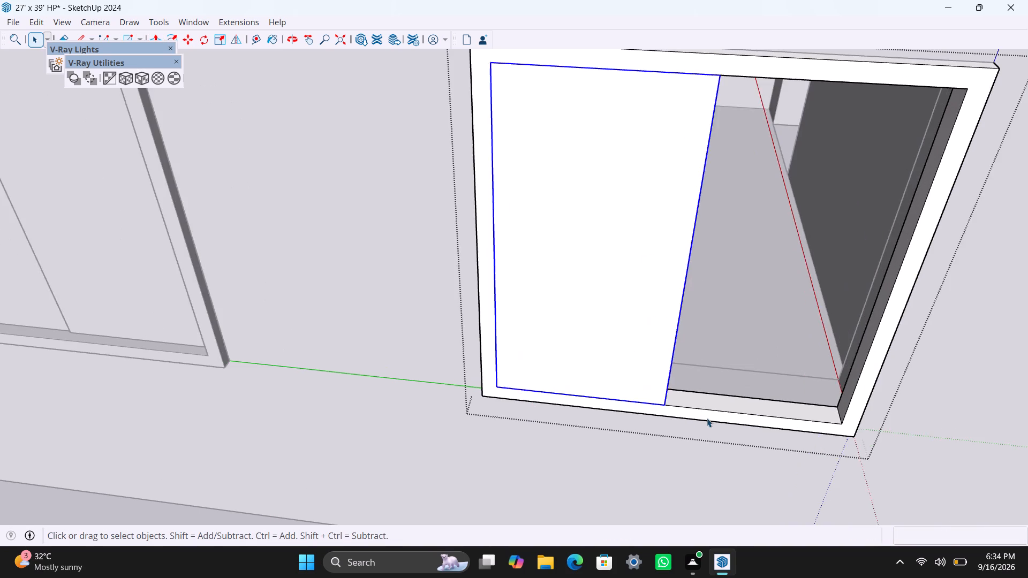
{"action": "middle_click_drag", "start_coordinate": [674, 427], "coordinate": [594, 414]}
{"action": "scroll", "coordinate": [594, 375], "scroll_direction": "up", "scroll_amount": 3}
{"action": "triple_click", "coordinate": [633, 368]}
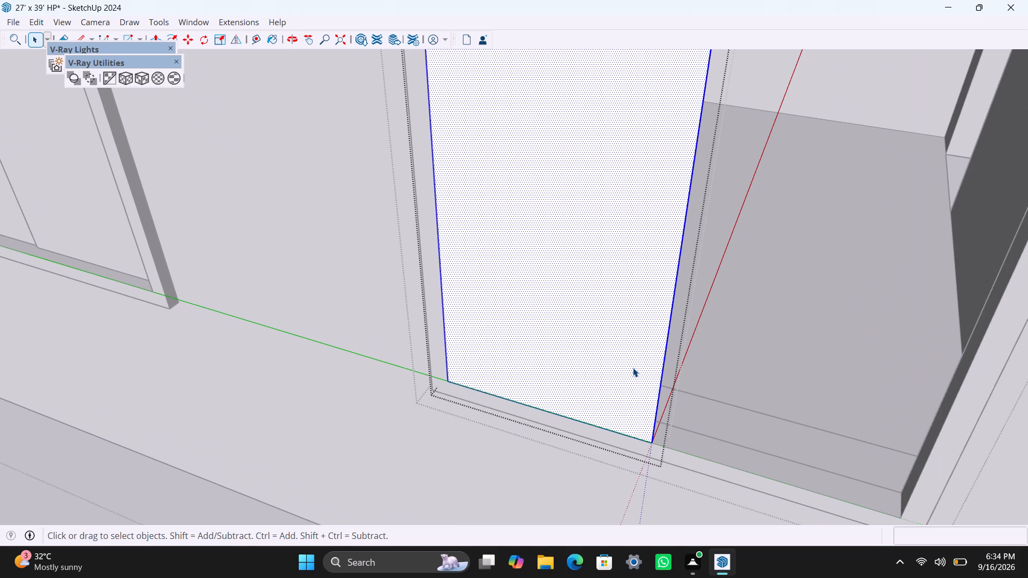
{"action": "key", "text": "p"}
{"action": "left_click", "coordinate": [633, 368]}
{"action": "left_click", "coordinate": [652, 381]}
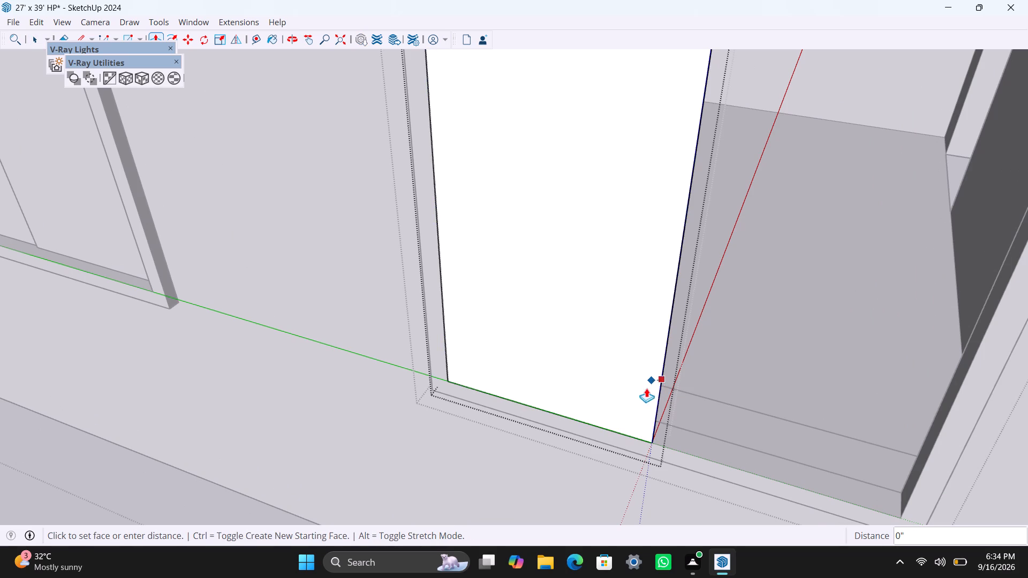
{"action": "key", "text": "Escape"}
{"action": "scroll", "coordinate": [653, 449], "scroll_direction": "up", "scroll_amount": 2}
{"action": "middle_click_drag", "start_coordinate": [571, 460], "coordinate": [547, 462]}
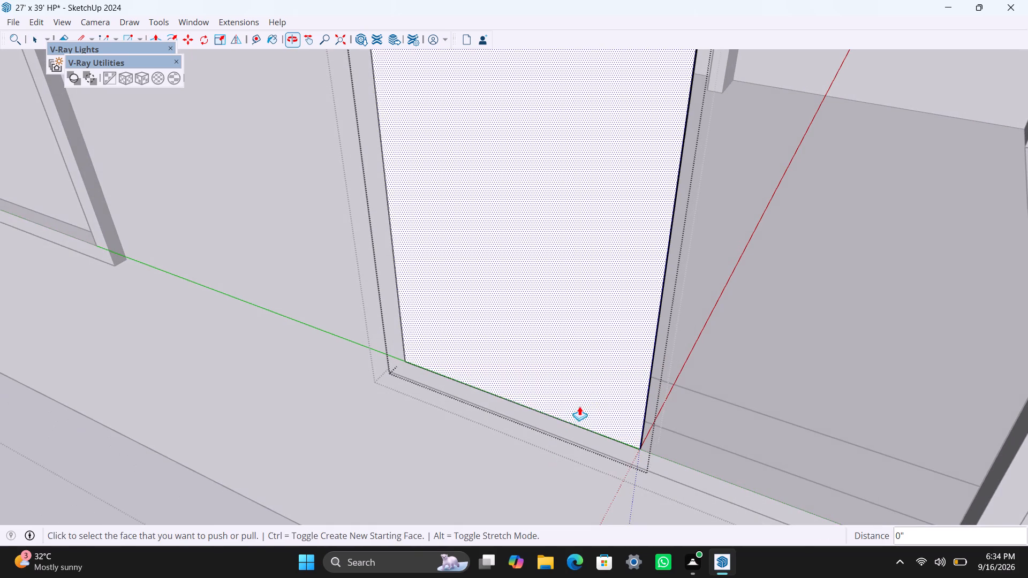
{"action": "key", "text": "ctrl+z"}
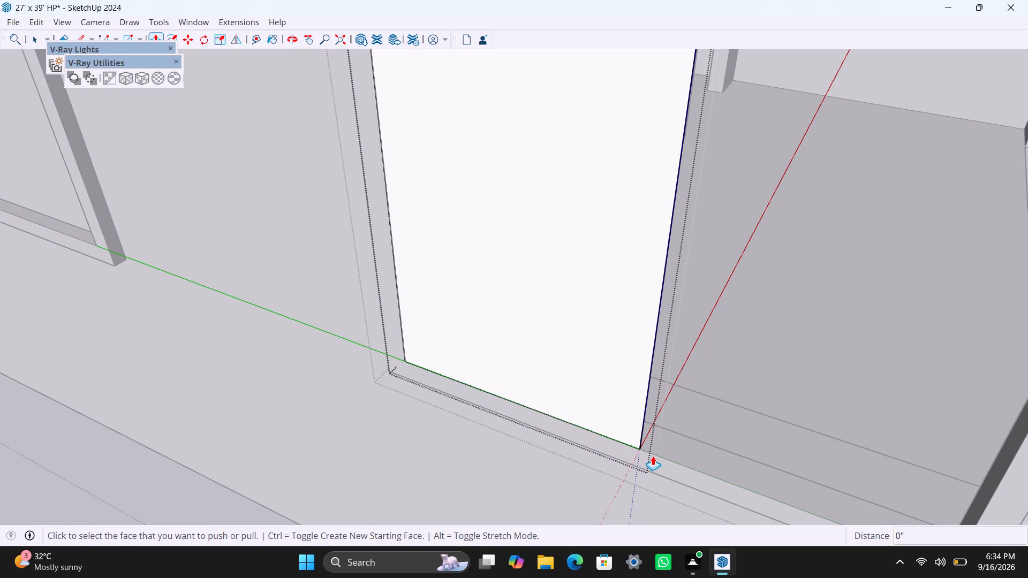
Extrude the half-width pane face 8 mm and close the pane group.
{"action": "scroll", "coordinate": [640, 450], "scroll_direction": "up", "scroll_amount": 1}
{"action": "middle_click_drag", "start_coordinate": [636, 447], "coordinate": [560, 381]}
{"action": "scroll", "coordinate": [559, 378], "scroll_direction": "up", "scroll_amount": 3}
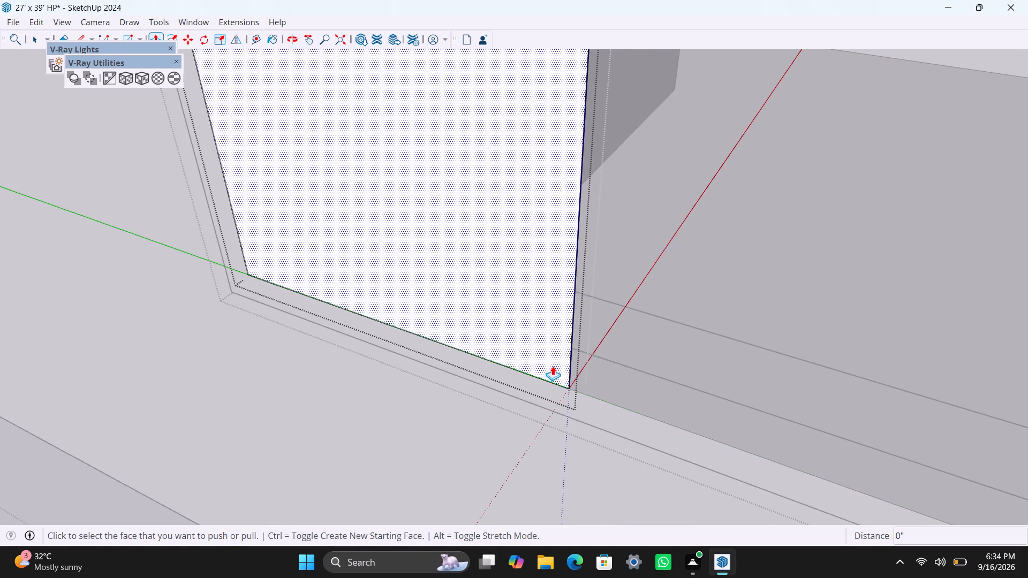
{"action": "left_click", "coordinate": [553, 365]}
{"action": "type", "text": "8MM"}
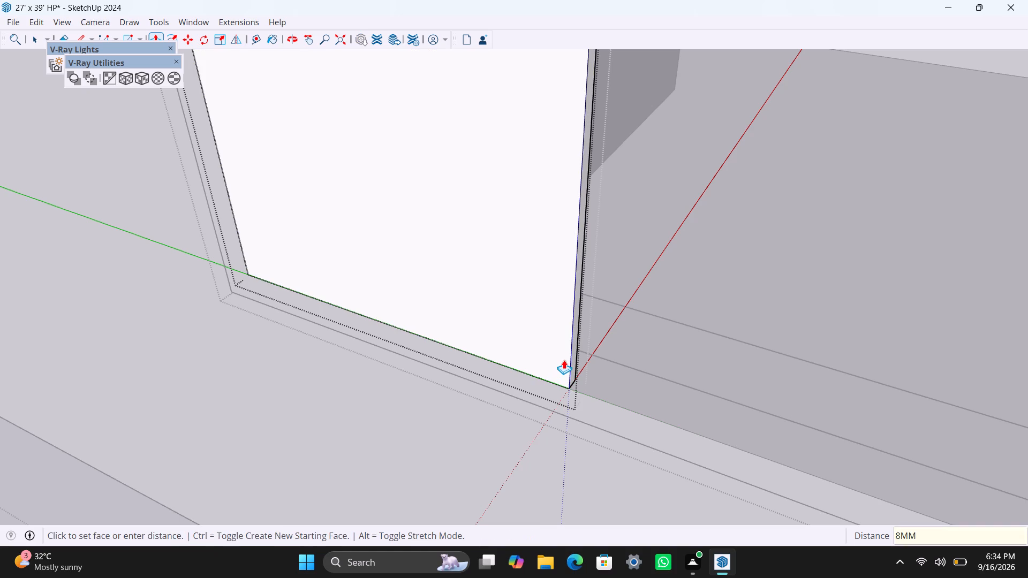
{"action": "key", "text": "Return"}
{"action": "key", "text": "space"}
{"action": "left_click", "coordinate": [518, 433]}
Move the pane group from its lower front corner about 1 3/16" back into the depth of the window frame.
{"action": "scroll", "coordinate": [546, 393], "scroll_direction": "up", "scroll_amount": 2}
{"action": "left_click", "coordinate": [572, 370]}
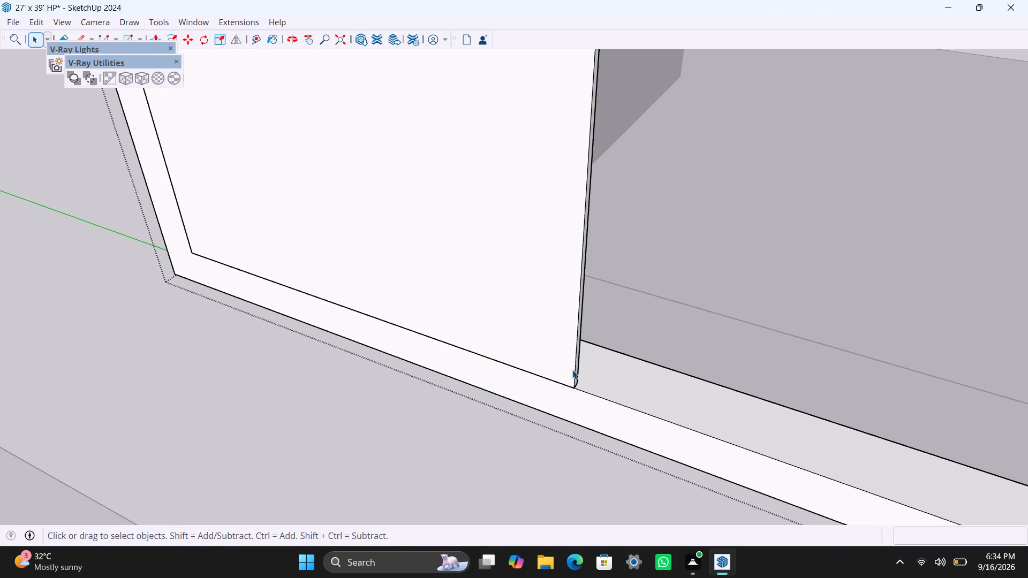
{"action": "scroll", "coordinate": [572, 370], "scroll_direction": "up", "scroll_amount": 2}
{"action": "key", "text": "m"}
{"action": "scroll", "coordinate": [568, 412], "scroll_direction": "up", "scroll_amount": 3}
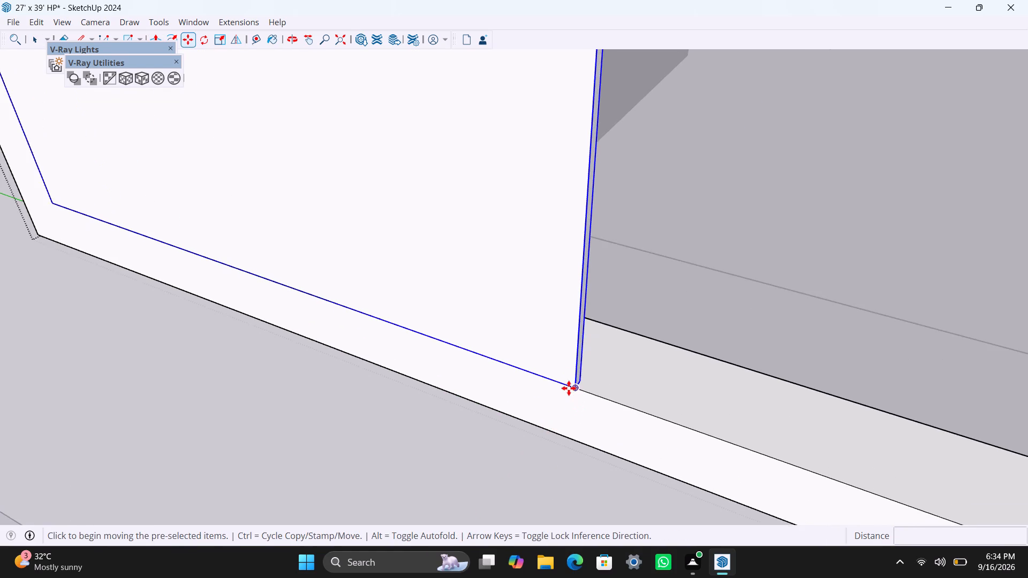
{"action": "scroll", "coordinate": [569, 388], "scroll_direction": "up", "scroll_amount": 1}
{"action": "left_click", "coordinate": [577, 384]}
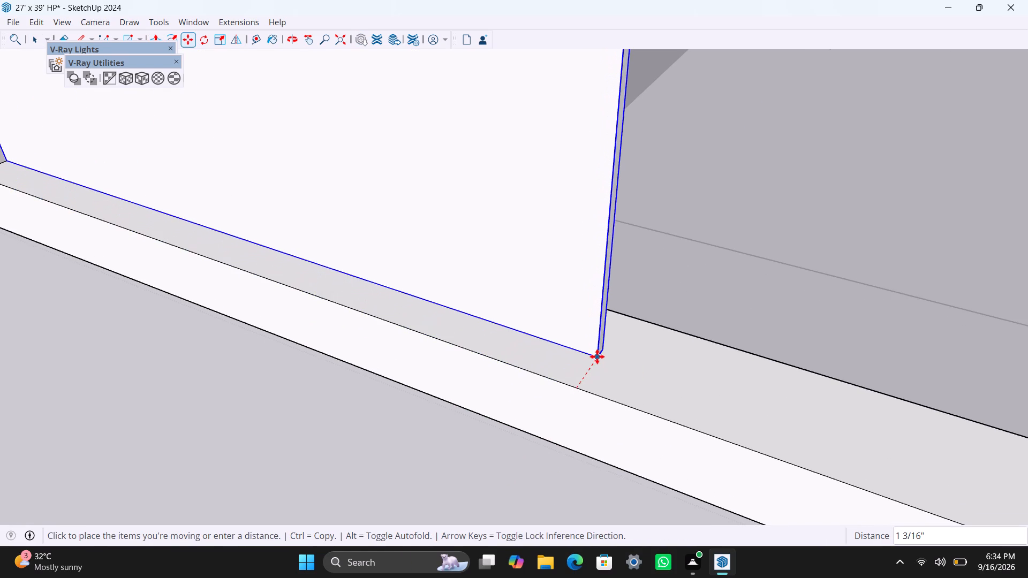
{"action": "left_click", "coordinate": [599, 354]}
Copy the pane from its lower inner corner to the frame's opposite front corner, covering the empty half.
{"action": "scroll", "coordinate": [515, 390], "scroll_direction": "down", "scroll_amount": 6}
{"action": "scroll", "coordinate": [450, 407], "scroll_direction": "down", "scroll_amount": 9}
{"action": "middle_click_drag", "start_coordinate": [487, 479], "coordinate": [572, 482]}
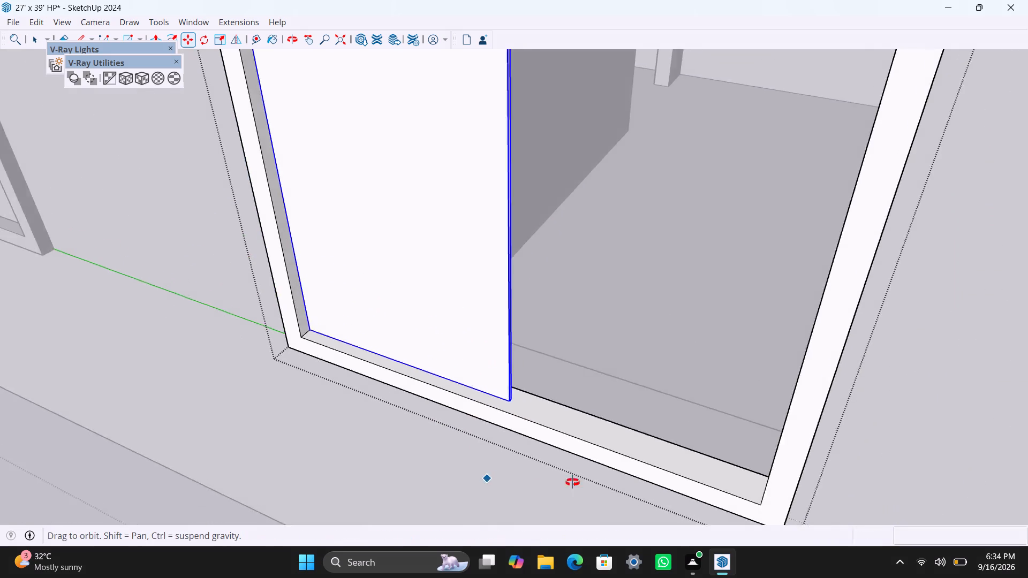
{"action": "middle_click_drag", "start_coordinate": [572, 482], "coordinate": [630, 470]}
{"action": "scroll", "coordinate": [589, 382], "scroll_direction": "down", "scroll_amount": 3}
{"action": "middle_click_drag", "start_coordinate": [494, 335], "coordinate": [440, 287], "text": "shift"}
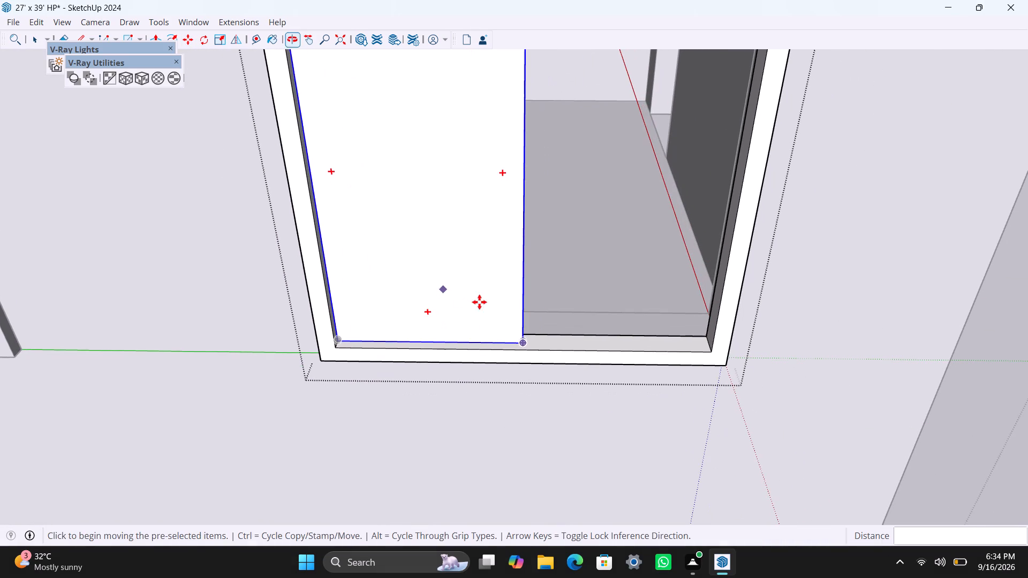
{"action": "left_click", "coordinate": [525, 345]}
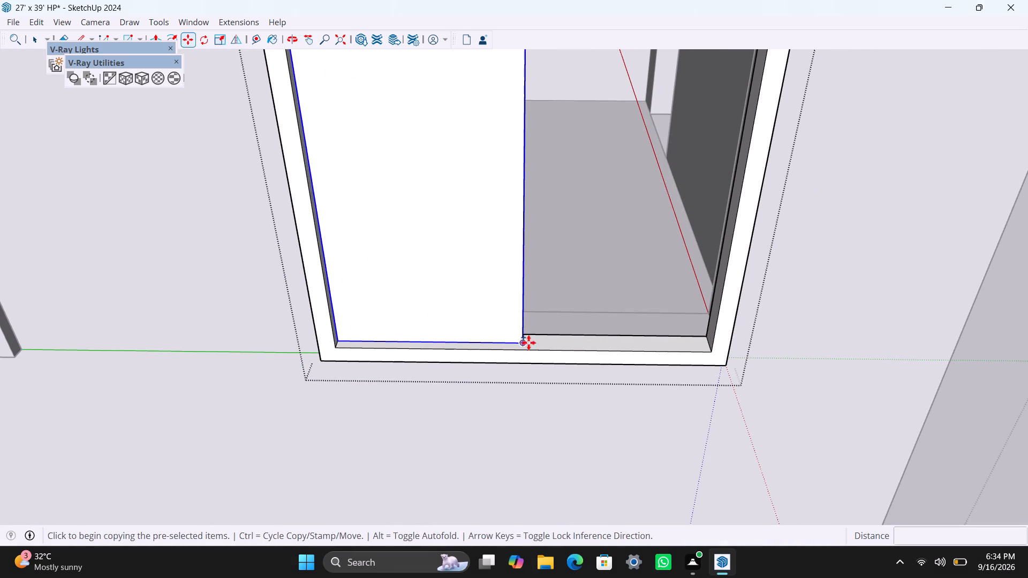
{"action": "left_click", "coordinate": [708, 354]}
Move the copied pane back until its rear corner meets the first pane's front corner, and close the window group.
{"action": "scroll", "coordinate": [515, 340], "scroll_direction": "up", "scroll_amount": 8}
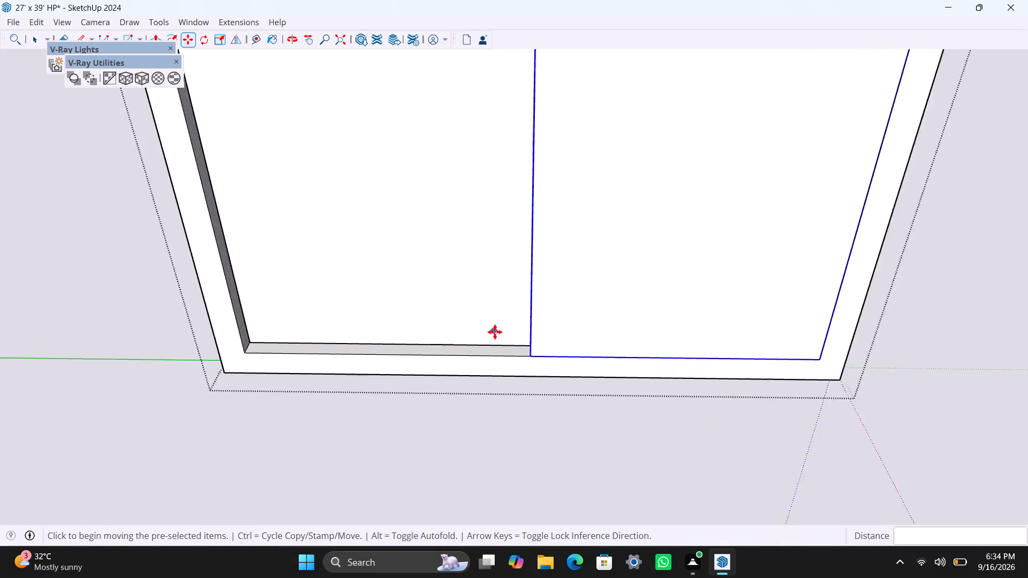
{"action": "middle_click_drag", "start_coordinate": [613, 411], "coordinate": [806, 458]}
{"action": "scroll", "coordinate": [624, 343], "scroll_direction": "up", "scroll_amount": 9}
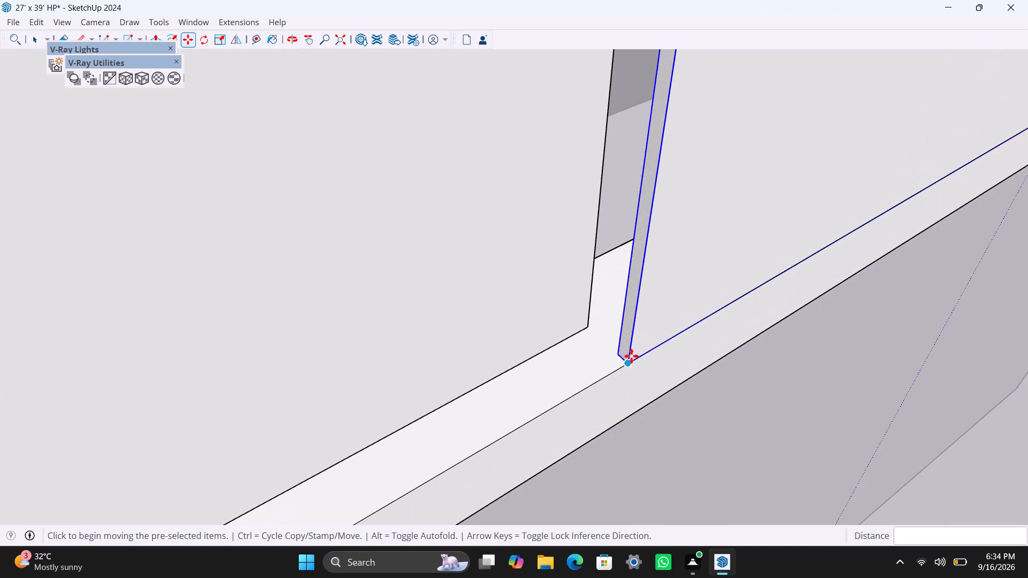
{"action": "left_click", "coordinate": [614, 347]}
{"action": "left_click", "coordinate": [586, 323]}
{"action": "scroll", "coordinate": [624, 368], "scroll_direction": "down", "scroll_amount": 3}
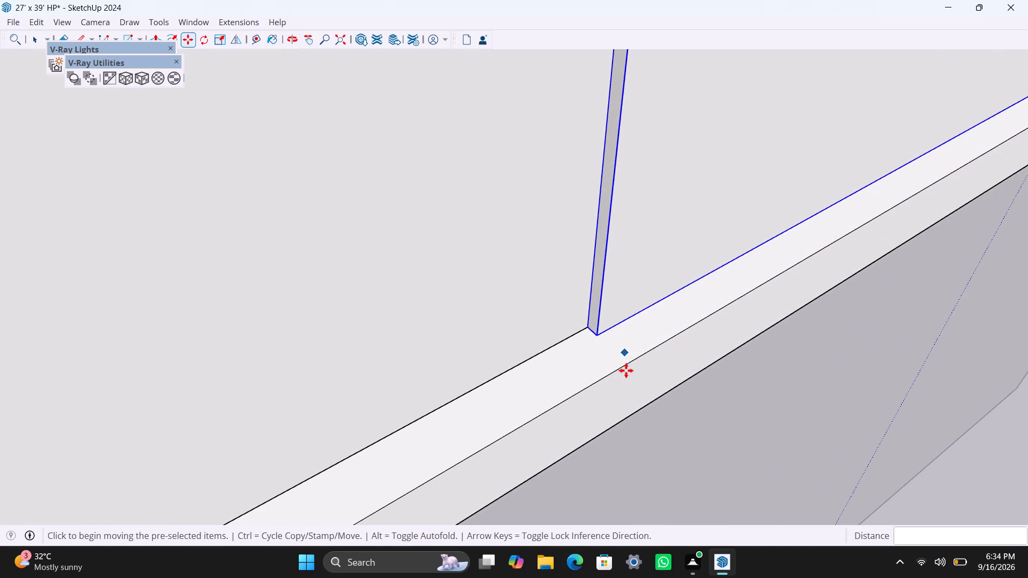
{"action": "scroll", "coordinate": [626, 370], "scroll_direction": "down", "scroll_amount": 20}
{"action": "scroll", "coordinate": [626, 370], "scroll_direction": "down", "scroll_amount": 12}
{"action": "scroll", "coordinate": [769, 390], "scroll_direction": "down", "scroll_amount": 6}
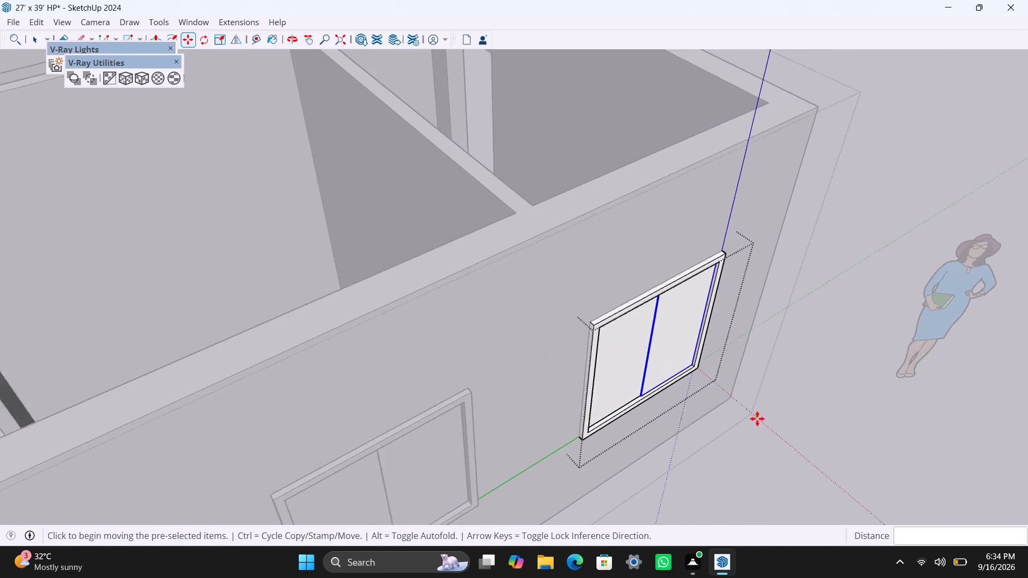
{"action": "scroll", "coordinate": [761, 427], "scroll_direction": "down", "scroll_amount": 7}
{"action": "middle_click_drag", "start_coordinate": [657, 447], "coordinate": [17, 359]}
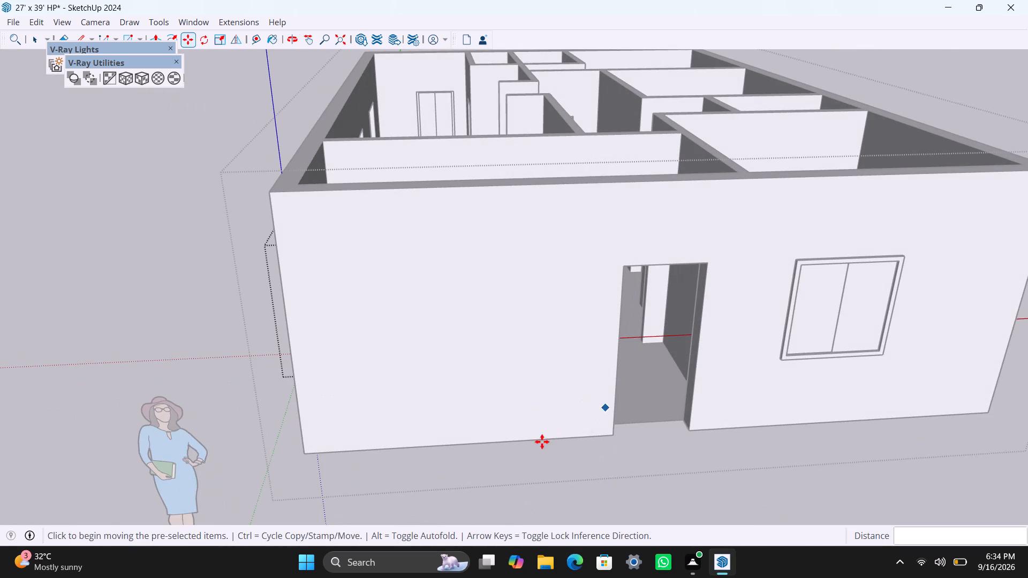
{"action": "key", "text": "space"}
{"action": "left_click", "coordinate": [637, 484]}
Draw a 7' high rectangle over the door opening in the adjacent outer wall and make its face and edges a group.
{"action": "scroll", "coordinate": [669, 499], "scroll_direction": "down", "scroll_amount": 1}
{"action": "middle_click_drag", "start_coordinate": [571, 466], "coordinate": [453, 421], "text": "shift"}
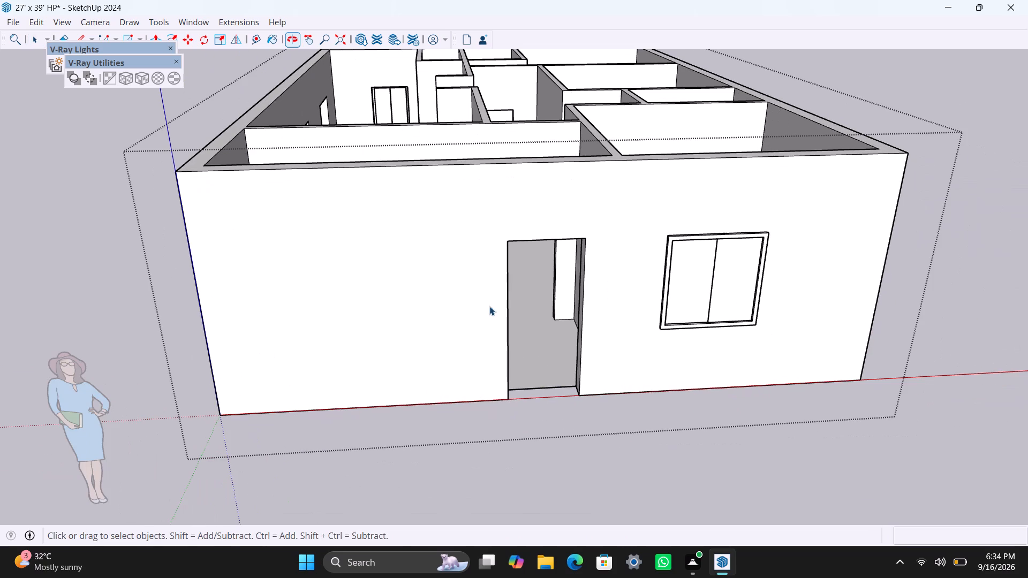
{"action": "key", "text": "r"}
{"action": "left_click_drag", "start_coordinate": [505, 241], "coordinate": [507, 246]}
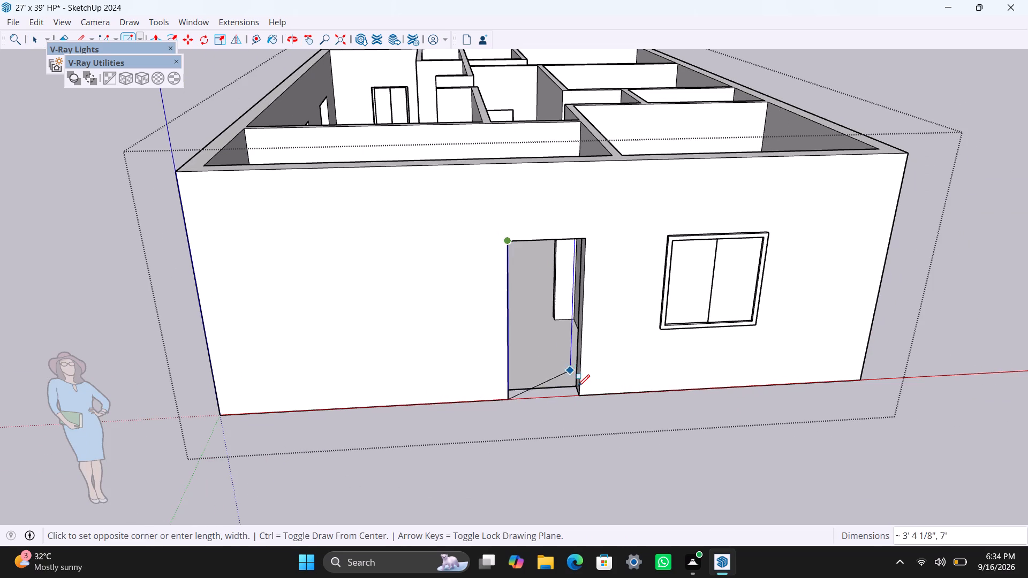
{"action": "left_click", "coordinate": [578, 394]}
{"action": "key", "text": "space"}
{"action": "double_click", "coordinate": [555, 352]}
{"action": "right_click", "coordinate": [555, 352]}
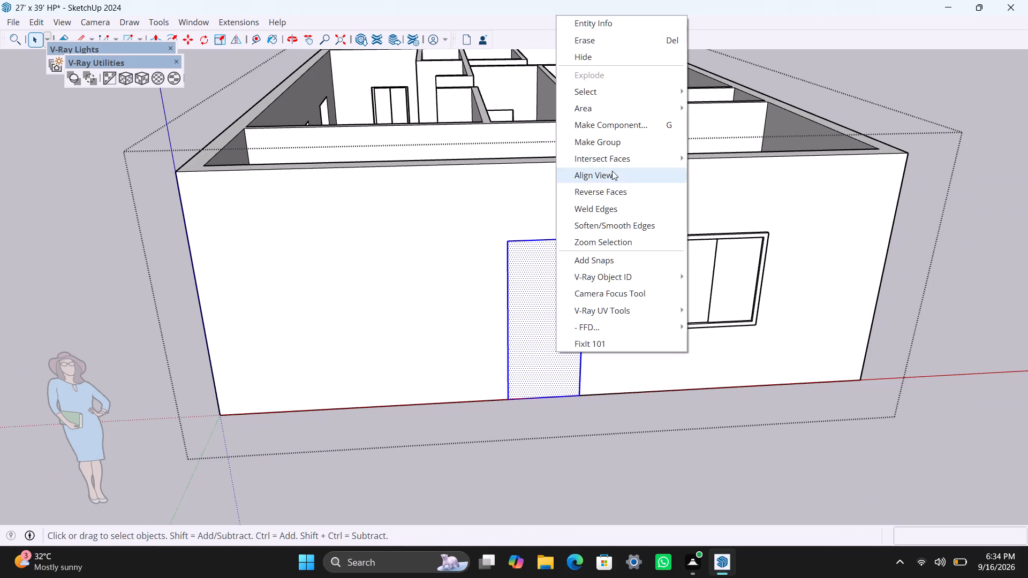
{"action": "left_click", "coordinate": [612, 145]}
Inside the door group, offset the rectangle's edges 2" inward and delete the inner face to leave a frame outline.
{"action": "triple_click", "coordinate": [551, 286]}
{"action": "key", "text": "f"}
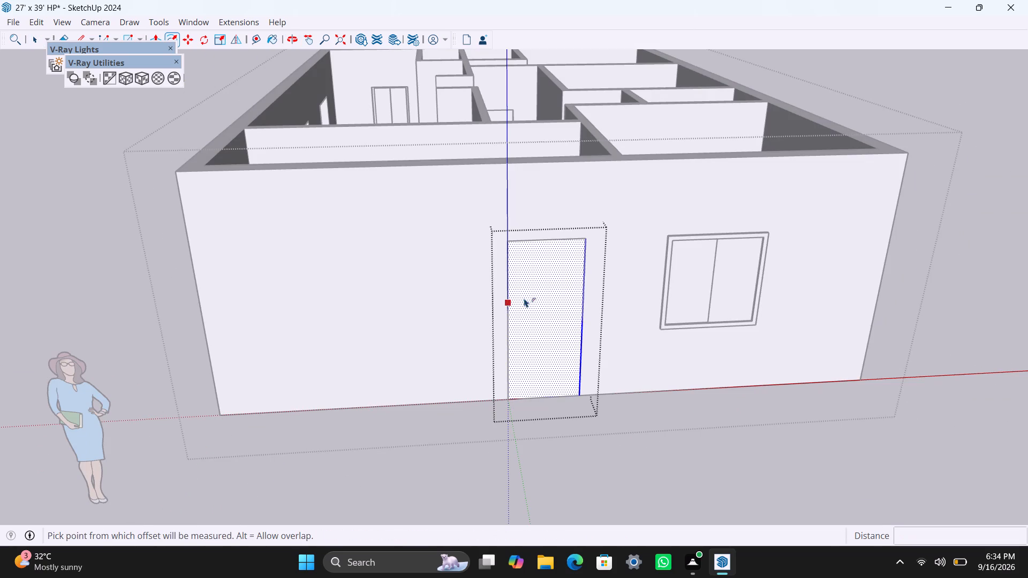
{"action": "left_click", "coordinate": [521, 287]}
{"action": "type", "text": "2\""}
{"action": "key", "text": "Return"}
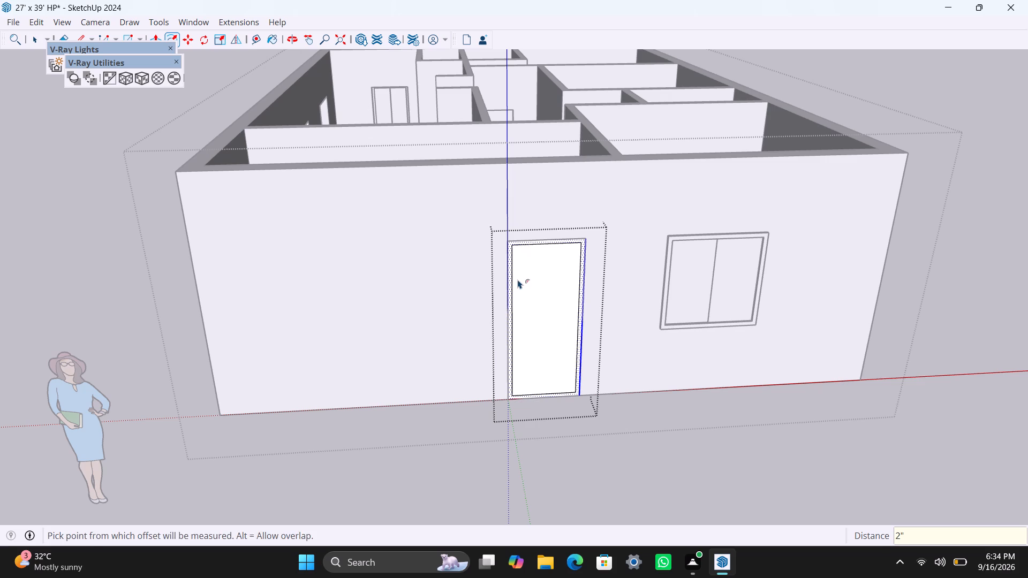
{"action": "key", "text": "space"}
{"action": "scroll", "coordinate": [549, 329], "scroll_direction": "up", "scroll_amount": 2}
{"action": "left_click", "coordinate": [549, 329]}
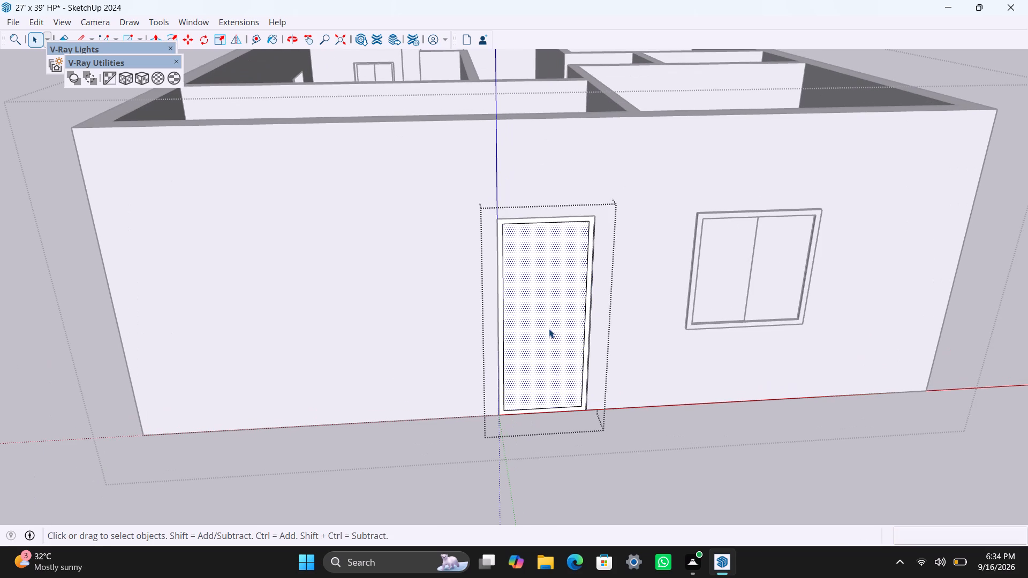
{"action": "key", "text": "Delete"}
Extrude the door frame's face 2.5".
{"action": "scroll", "coordinate": [521, 425], "scroll_direction": "up", "scroll_amount": 7}
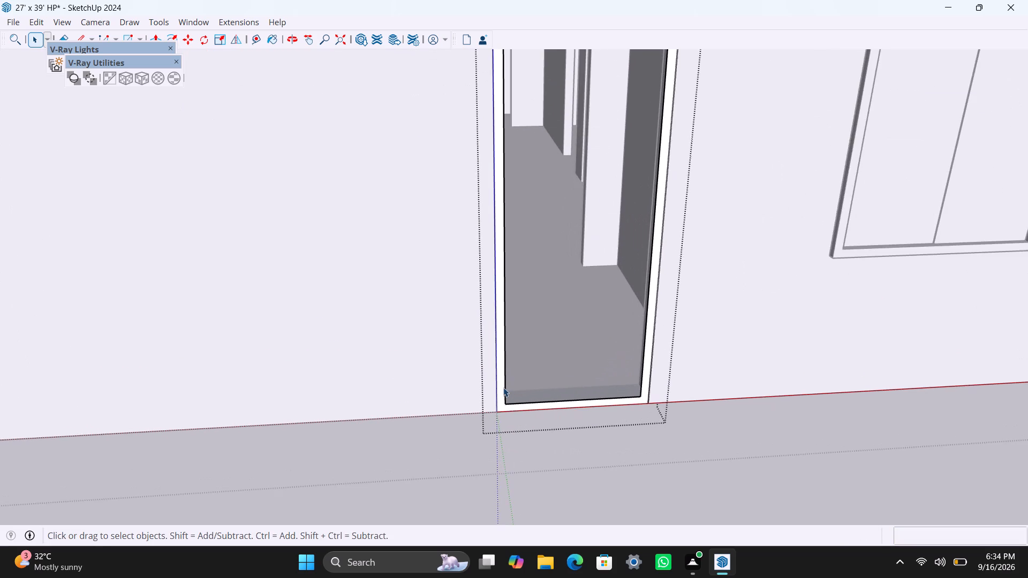
{"action": "scroll", "coordinate": [503, 387], "scroll_direction": "up", "scroll_amount": 2}
{"action": "left_click", "coordinate": [499, 379]}
{"action": "key", "text": "p"}
{"action": "left_click", "coordinate": [498, 378]}
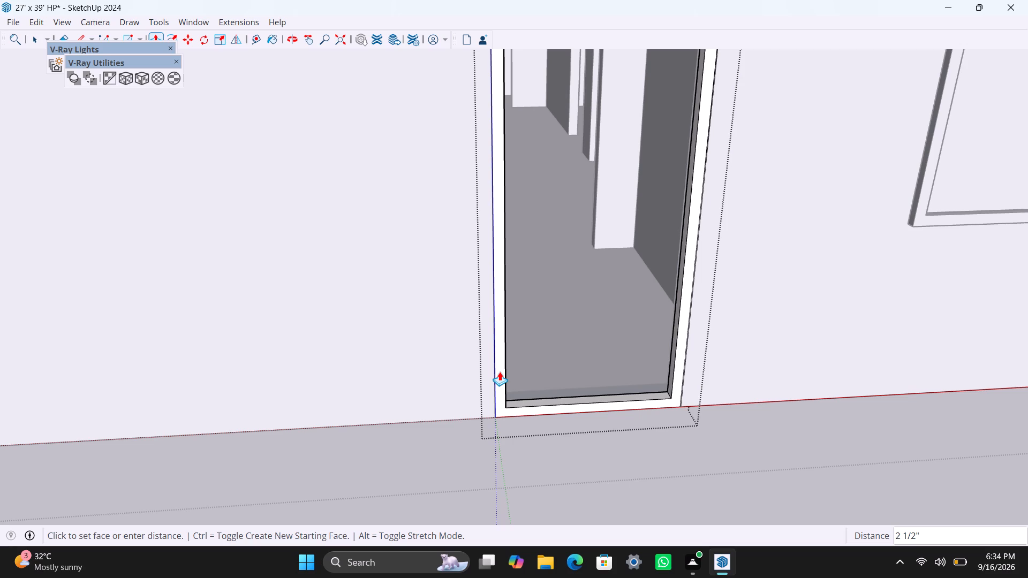
{"action": "type", "text": "2.4"}
{"action": "key", "text": "BackSpace"}
{"action": "type", "text": "5\""}
{"action": "key", "text": "Return"}
{"action": "key", "text": "space"}
Draw a 2' 8" by 6' 8" rectangle filling the frame's inner opening and make its face and edges a group.
{"action": "scroll", "coordinate": [513, 341], "scroll_direction": "down", "scroll_amount": 3}
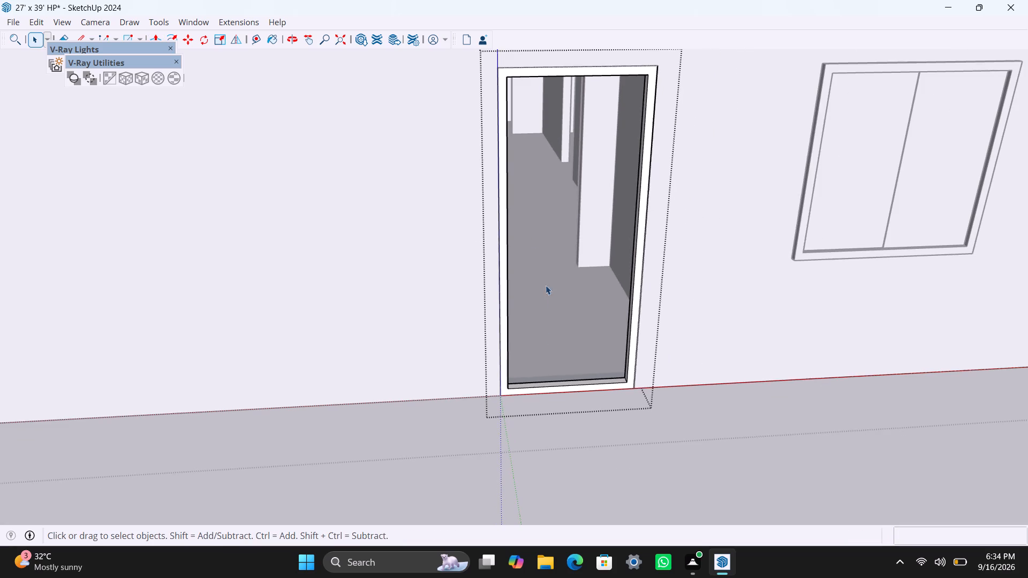
{"action": "middle_click_drag", "start_coordinate": [553, 308], "coordinate": [463, 326]}
{"action": "key", "text": "r"}
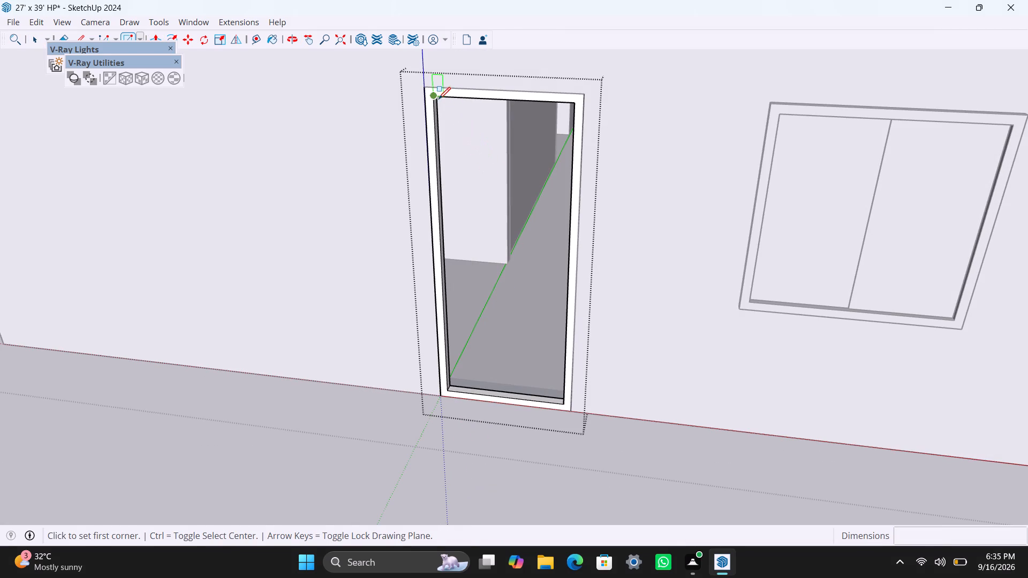
{"action": "left_click_drag", "start_coordinate": [437, 98], "coordinate": [437, 108]}
{"action": "left_click", "coordinate": [560, 401]}
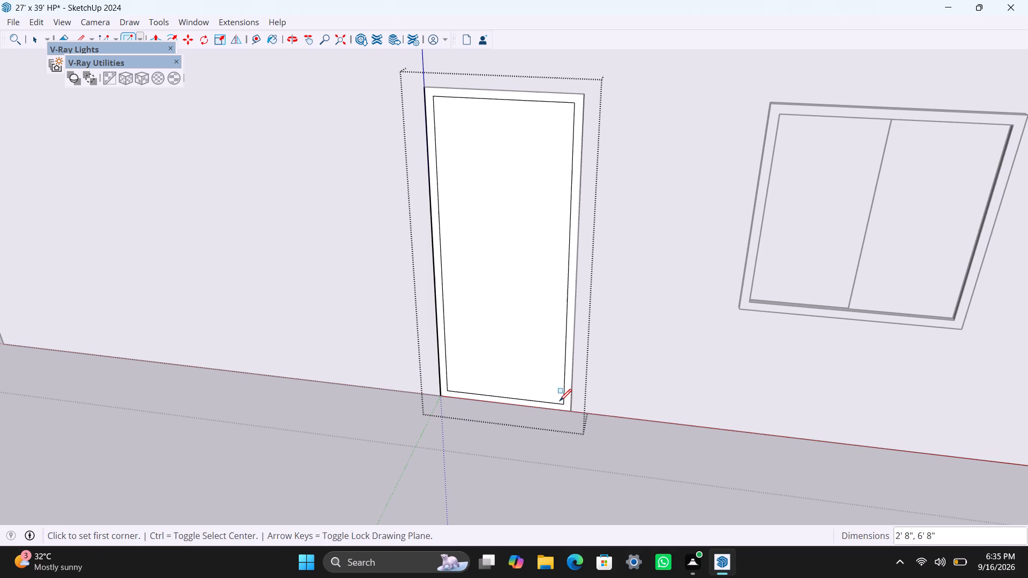
{"action": "key", "text": "space"}
{"action": "double_click", "coordinate": [551, 375]}
{"action": "right_click", "coordinate": [550, 375]}
{"action": "left_click", "coordinate": [636, 175]}
Open the door panel group and extrude its face 18 mm.
{"action": "triple_click", "coordinate": [550, 265]}
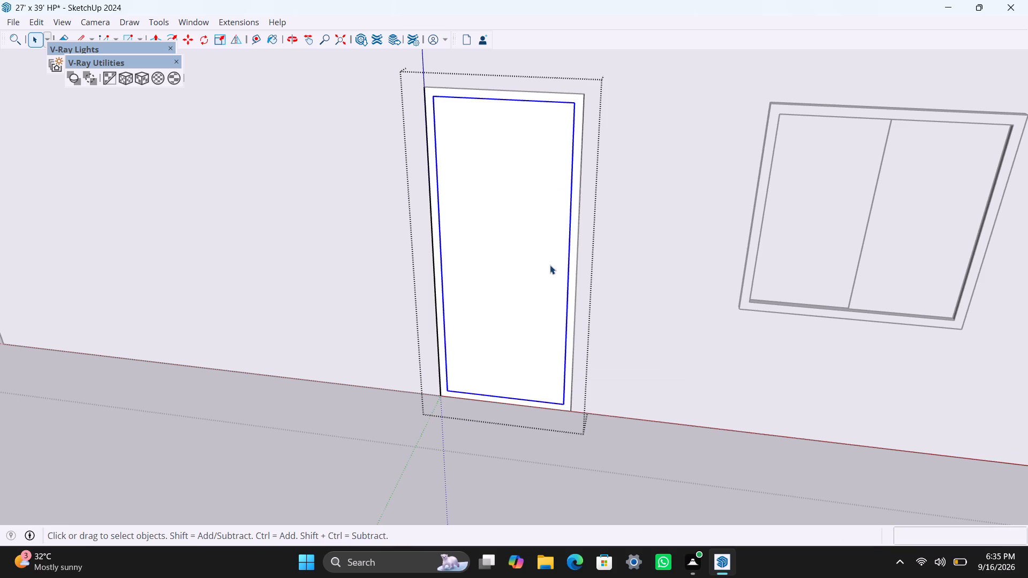
{"action": "key", "text": "p"}
{"action": "left_click", "coordinate": [523, 291]}
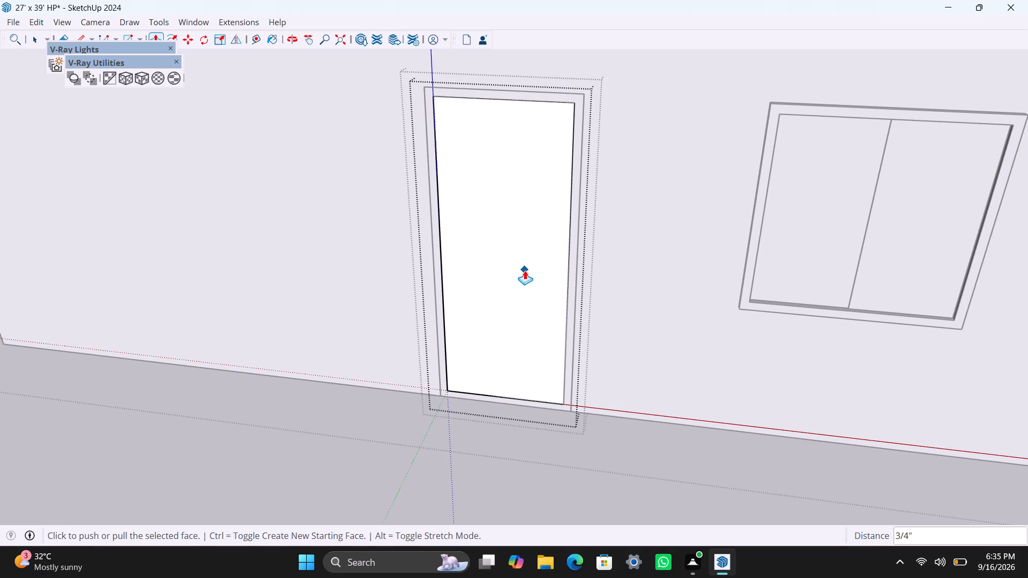
{"action": "type", "text": "18MM"}
{"action": "key", "text": "Return"}
{"action": "key", "text": "space"}
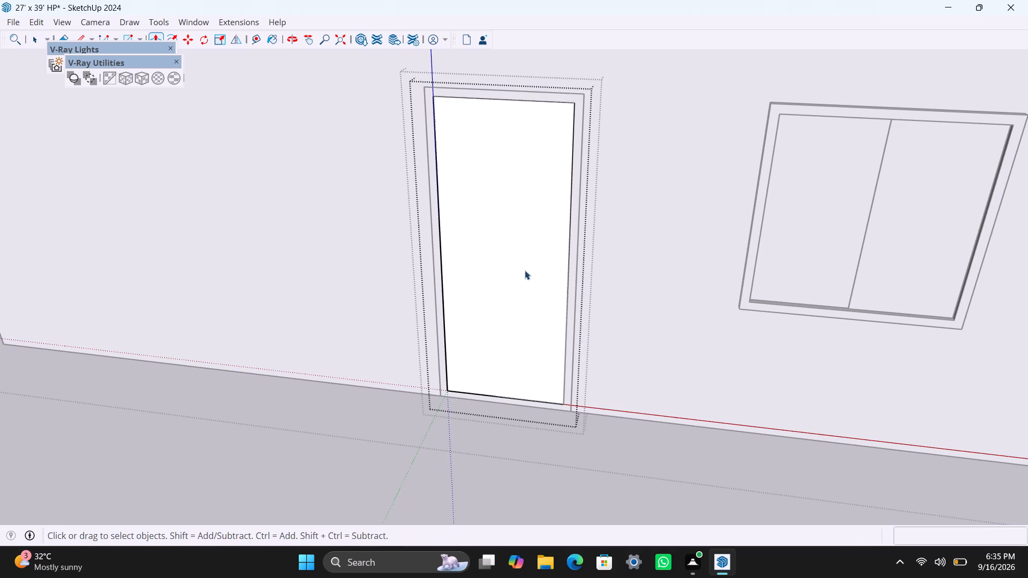
Place a vertical guide 6" in from the panel's long edge beside the blank wall and a horizontal guide 4' below its top edge.
{"action": "scroll", "coordinate": [453, 356], "scroll_direction": "down", "scroll_amount": 3}
{"action": "middle_click_drag", "start_coordinate": [530, 433], "coordinate": [575, 450]}
{"action": "scroll", "coordinate": [498, 265], "scroll_direction": "up", "scroll_amount": 2}
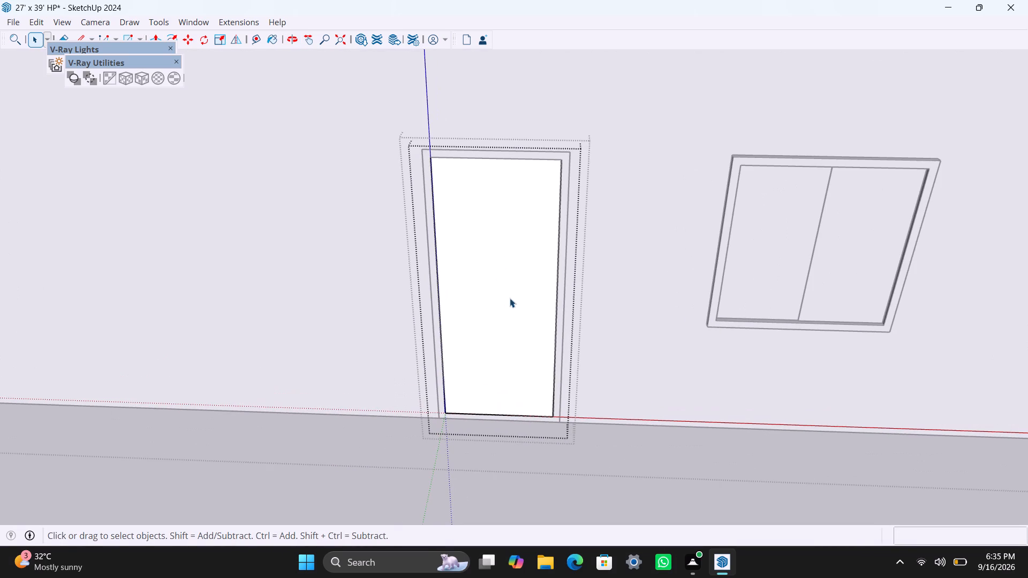
{"action": "key", "text": "t"}
{"action": "left_click", "coordinate": [440, 282]}
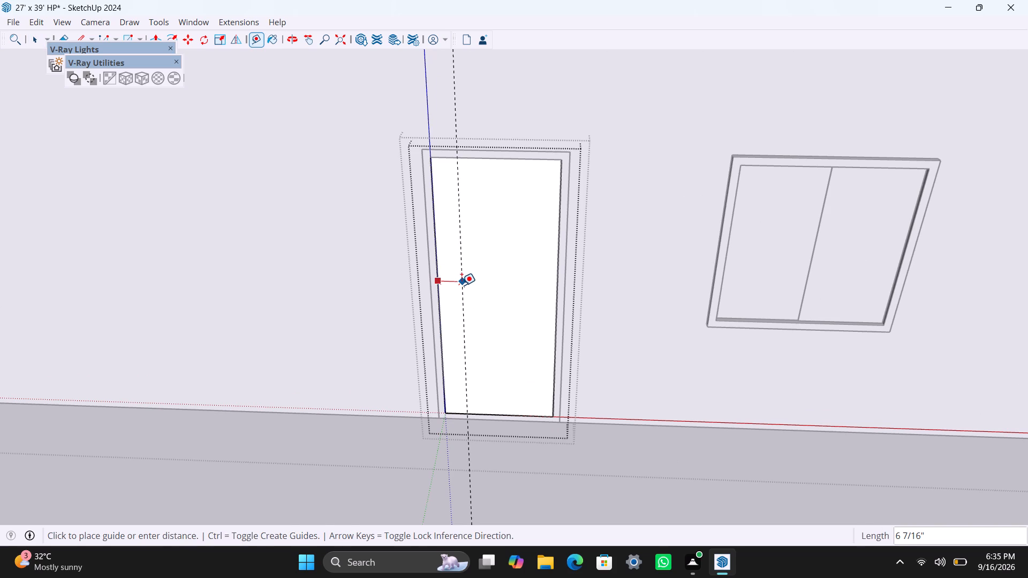
{"action": "type", "text": "6\""}
{"action": "key", "text": "Return"}
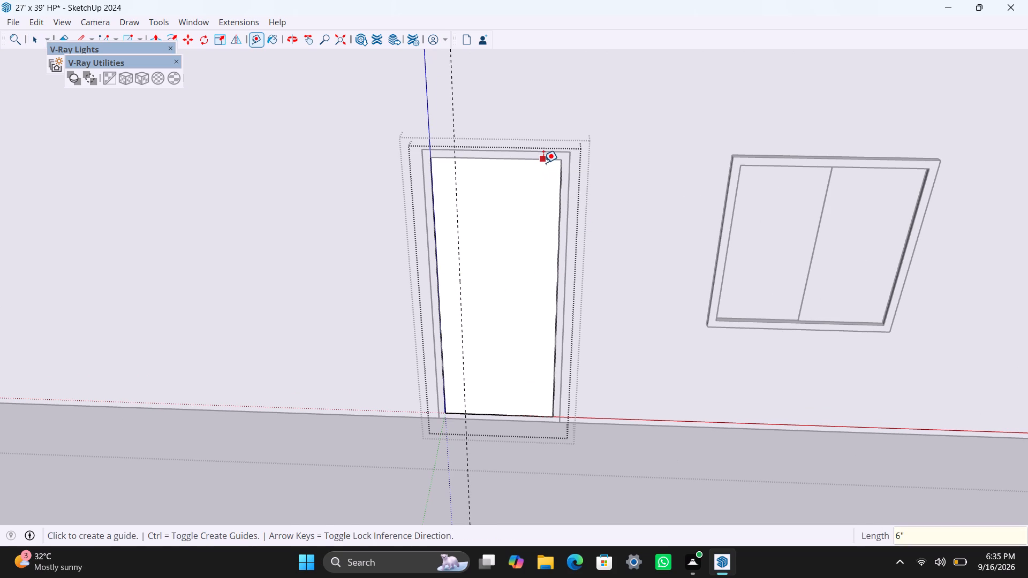
{"action": "left_click", "coordinate": [543, 163]}
{"action": "type", "text": "4'"}
{"action": "key", "text": "Return"}
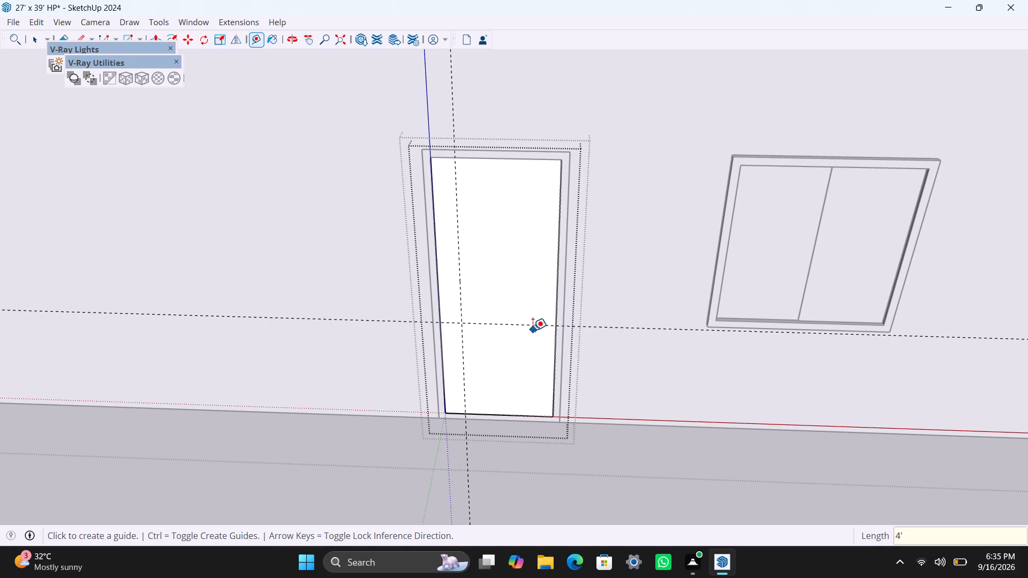
Add a horizontal guide 8" above the existing horizontal one and a vertical guide 1.5" from the first toward the panel's centre.
{"action": "left_click", "coordinate": [540, 325]}
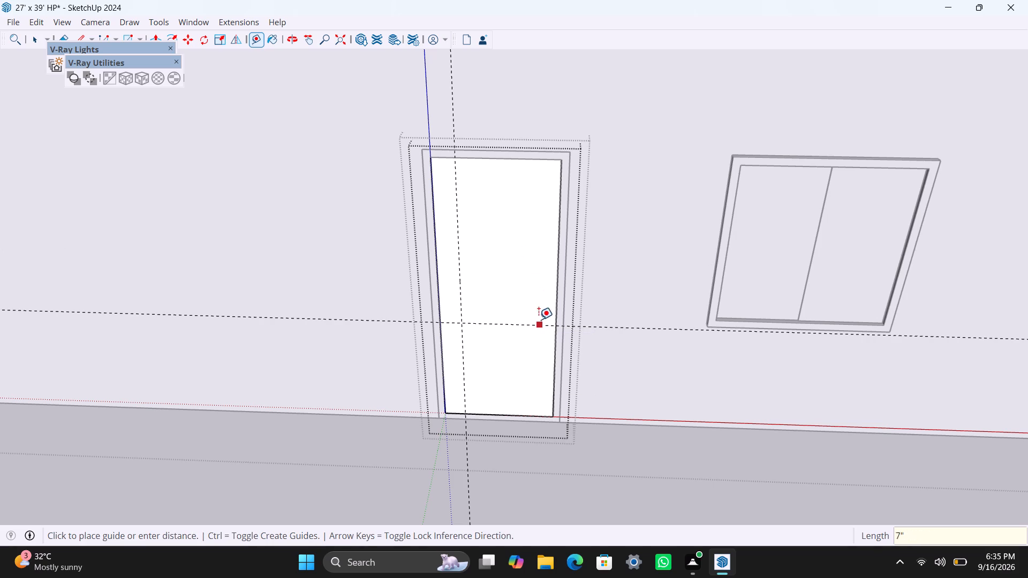
{"action": "key", "text": "Escape"}
{"action": "left_click", "coordinate": [540, 329]}
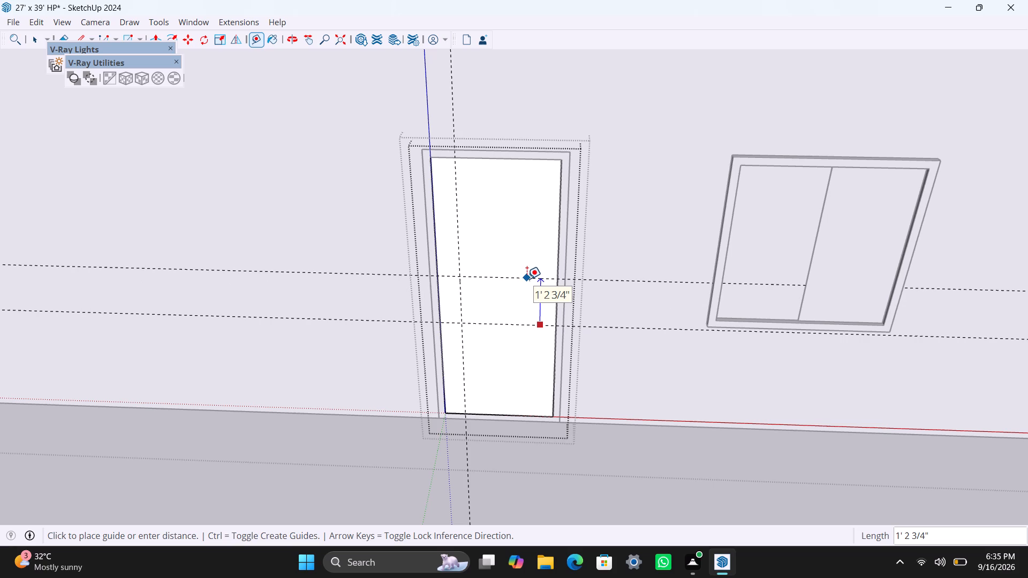
{"action": "type", "text": "8\""}
{"action": "key", "text": "Return"}
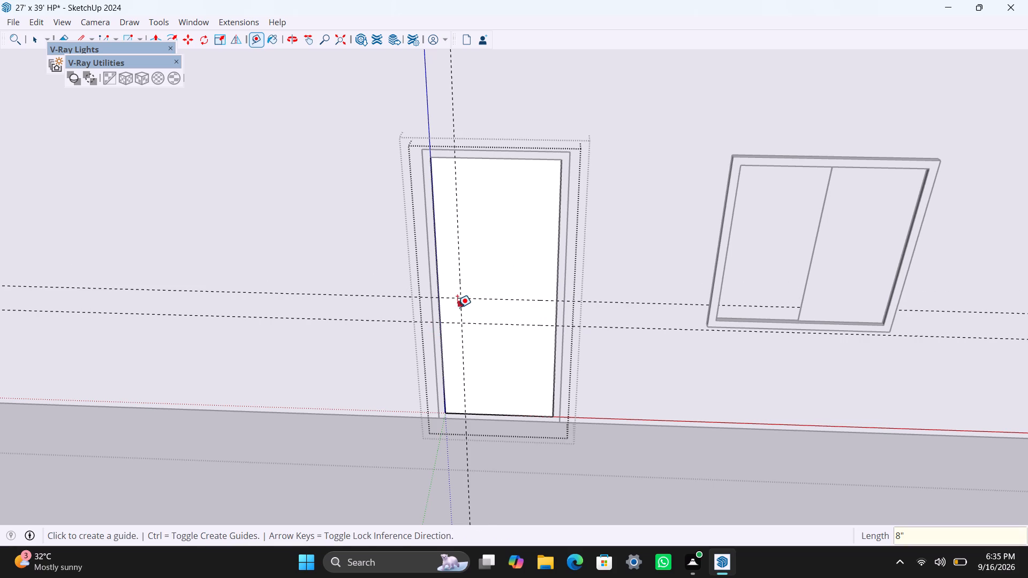
{"action": "left_click", "coordinate": [457, 307]}
{"action": "key", "text": "space"}
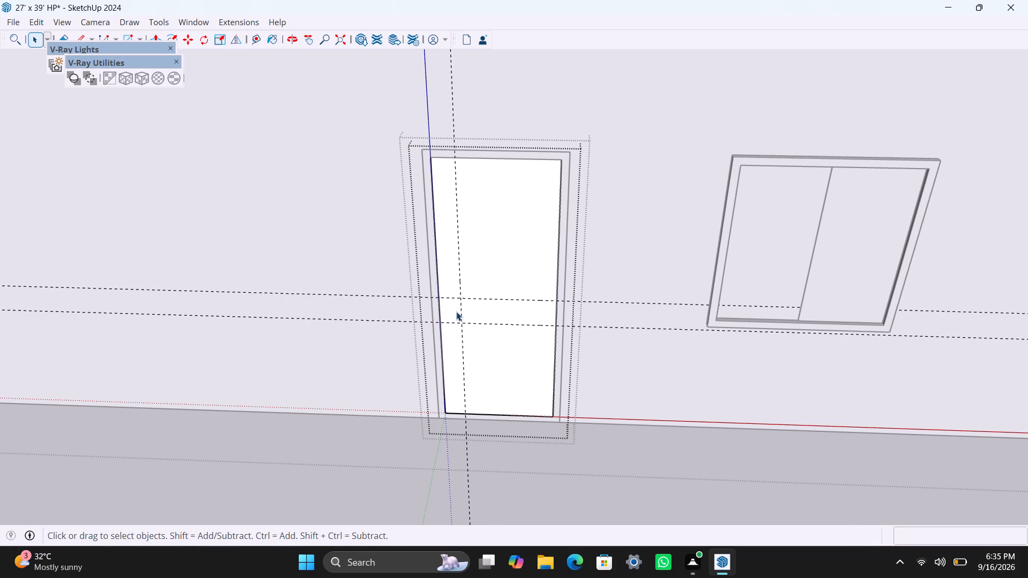
{"action": "key", "text": "t"}
{"action": "left_click", "coordinate": [462, 289]}
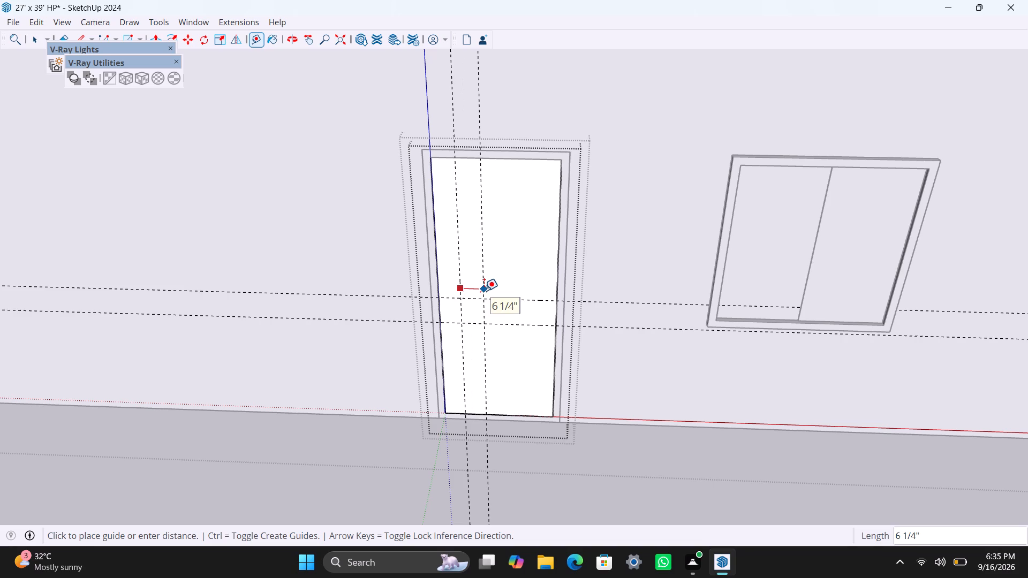
{"action": "key", "text": "8"}
{"action": "key", "text": "BackSpace"}
{"action": "type", "text": "1.5\""}
{"action": "key", "text": "Return"}
{"action": "key", "text": "space"}
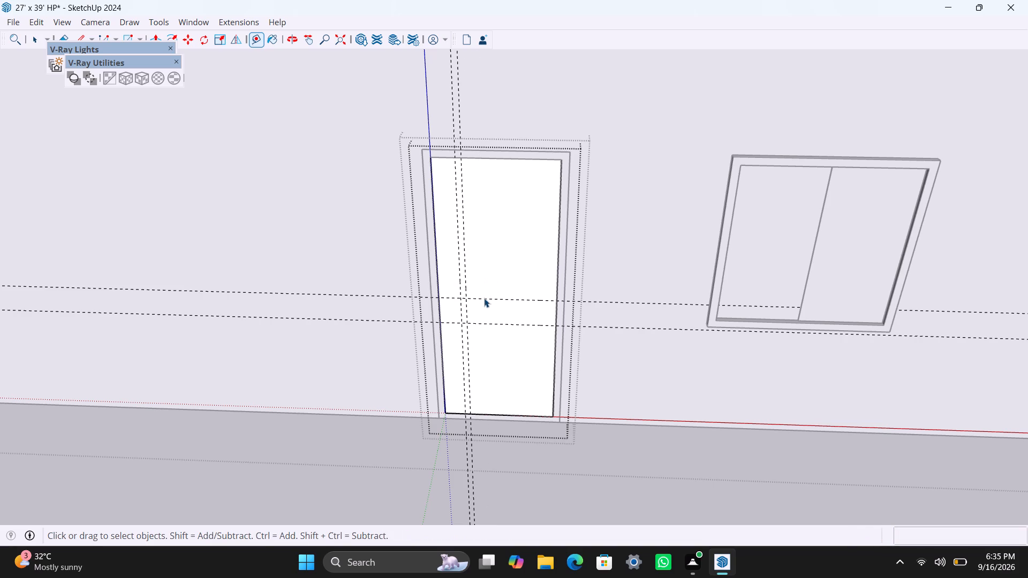
Draw an 8" by 1 1/2" handle rectangle between the guide intersections and make its face and edges a group.
{"action": "scroll", "coordinate": [472, 322], "scroll_direction": "up", "scroll_amount": 4}
{"action": "key", "text": "r"}
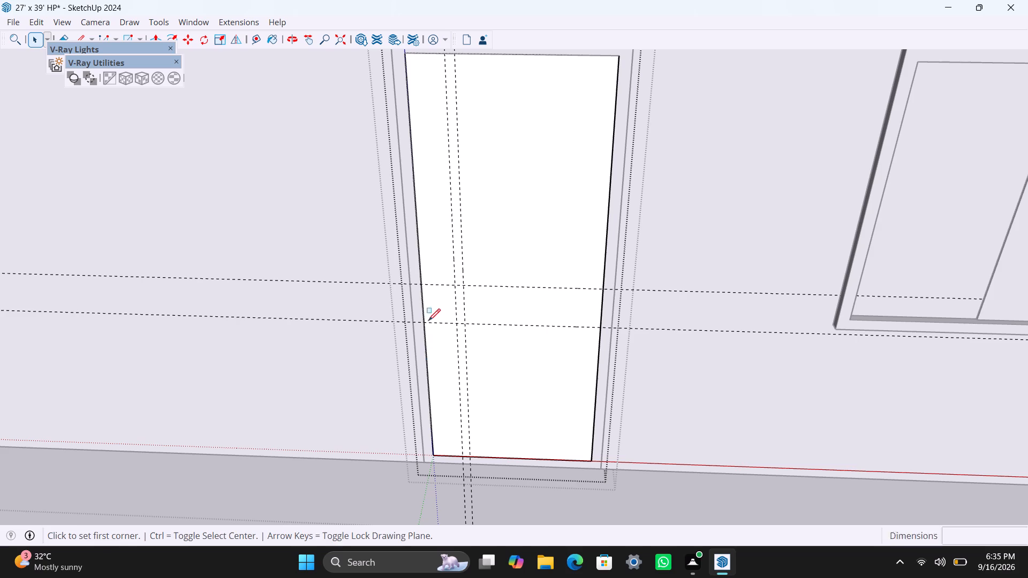
{"action": "left_click_drag", "start_coordinate": [452, 286], "coordinate": [452, 292]}
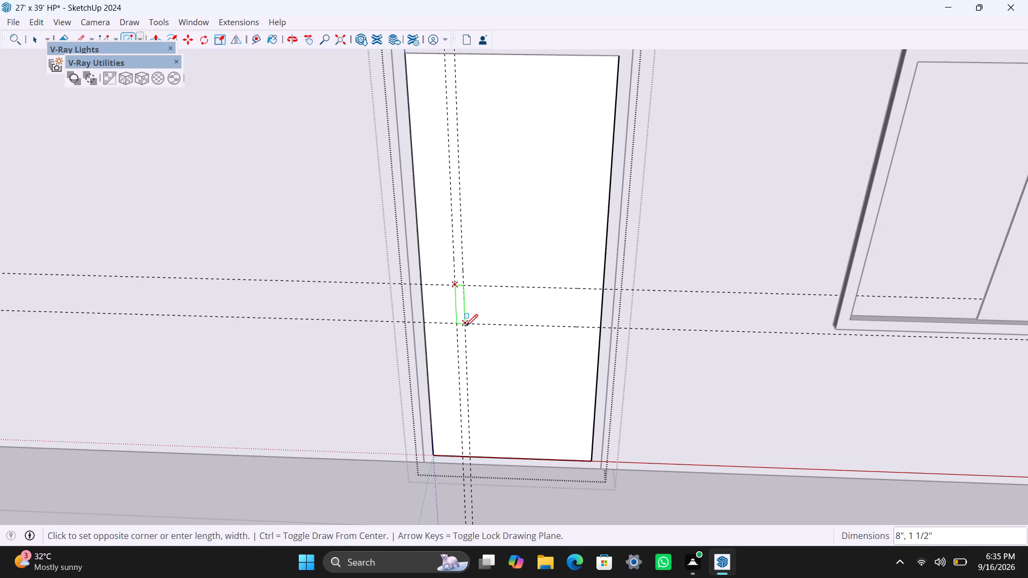
{"action": "left_click", "coordinate": [466, 326]}
{"action": "key", "text": "space"}
{"action": "double_click", "coordinate": [460, 311]}
{"action": "right_click", "coordinate": [459, 311]}
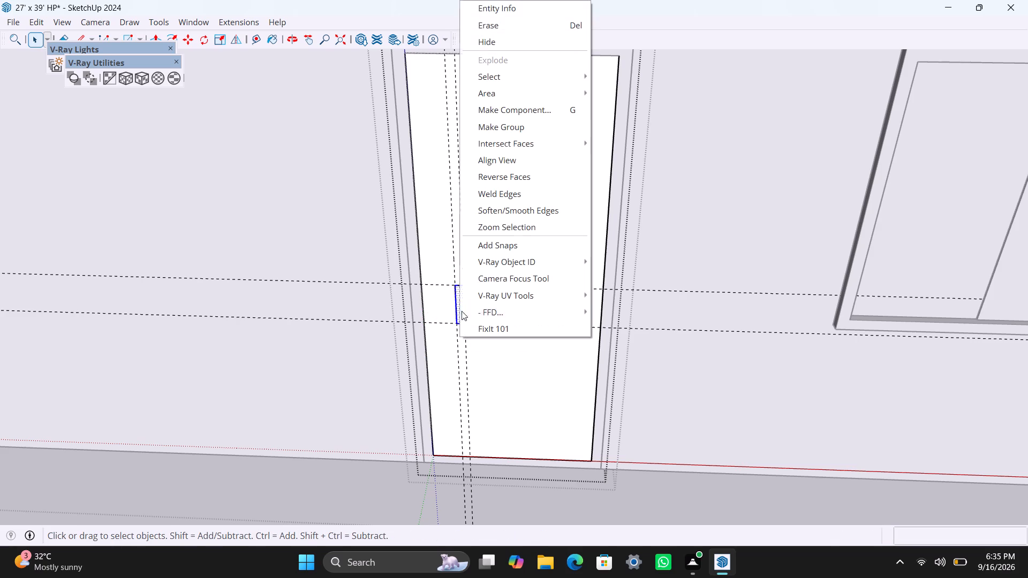
{"action": "left_click", "coordinate": [508, 133]}
Extrude the handle rectangle 0.5" inside its group, and close the handle, door panel and frame groups.
{"action": "scroll", "coordinate": [450, 308], "scroll_direction": "up", "scroll_amount": 3}
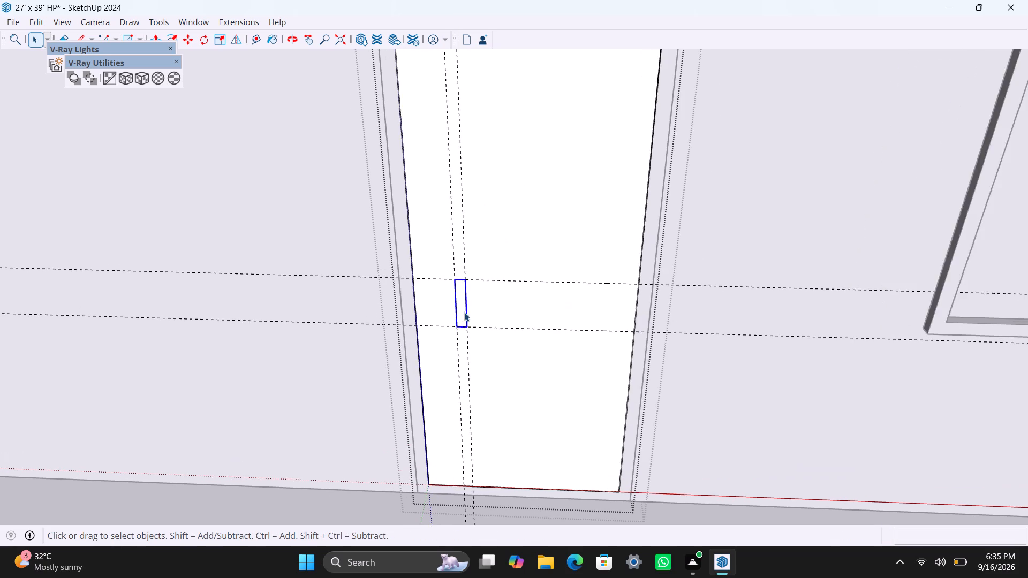
{"action": "scroll", "coordinate": [464, 312], "scroll_direction": "up", "scroll_amount": 1}
{"action": "triple_click", "coordinate": [462, 300]}
{"action": "key", "text": "p"}
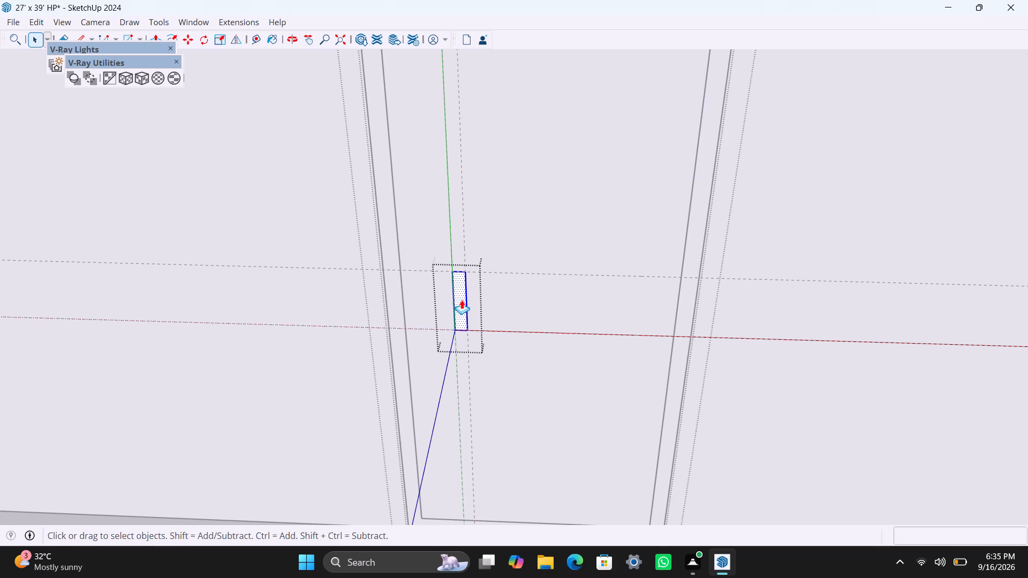
{"action": "left_click", "coordinate": [462, 300]}
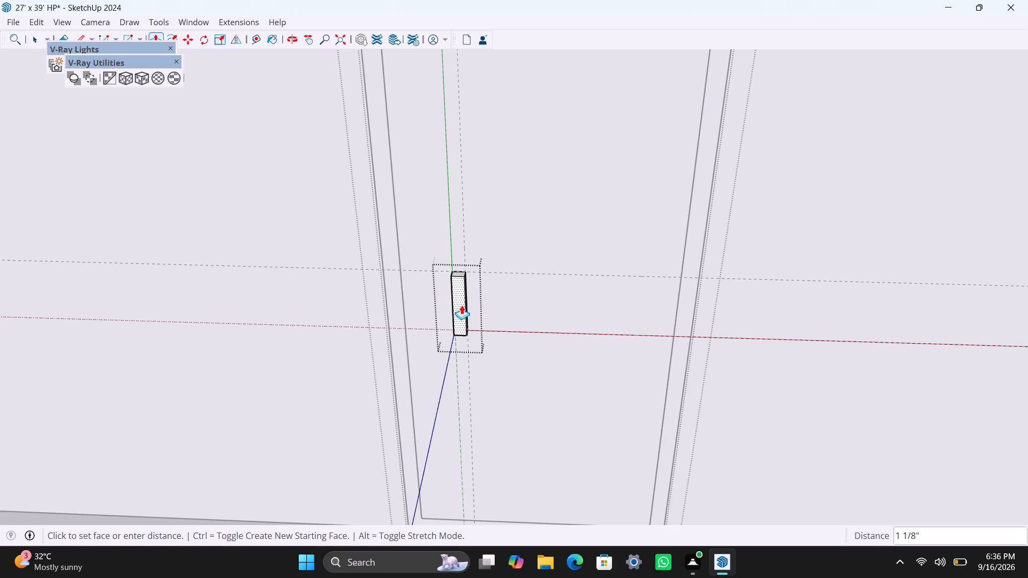
{"action": "type", "text": "0.5\""}
{"action": "key", "text": "Return"}
{"action": "key", "text": "space"}
{"action": "scroll", "coordinate": [456, 337], "scroll_direction": "down", "scroll_amount": 4}
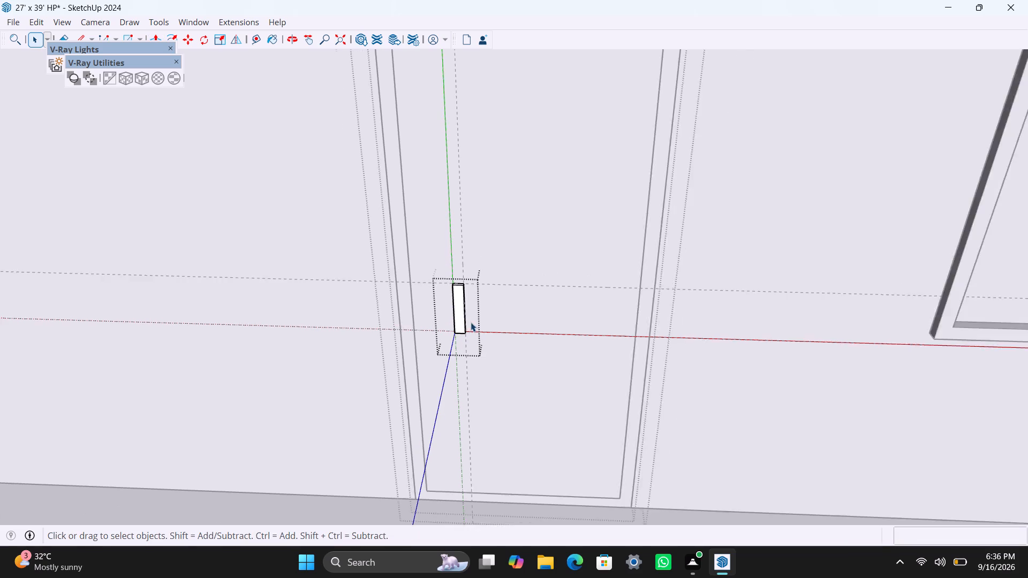
{"action": "scroll", "coordinate": [471, 322], "scroll_direction": "down", "scroll_amount": 12}
{"action": "left_click", "coordinate": [601, 454]}
{"action": "scroll", "coordinate": [617, 439], "scroll_direction": "down", "scroll_amount": 5}
{"action": "scroll", "coordinate": [601, 399], "scroll_direction": "down", "scroll_amount": 4}
{"action": "left_click", "coordinate": [863, 394]}
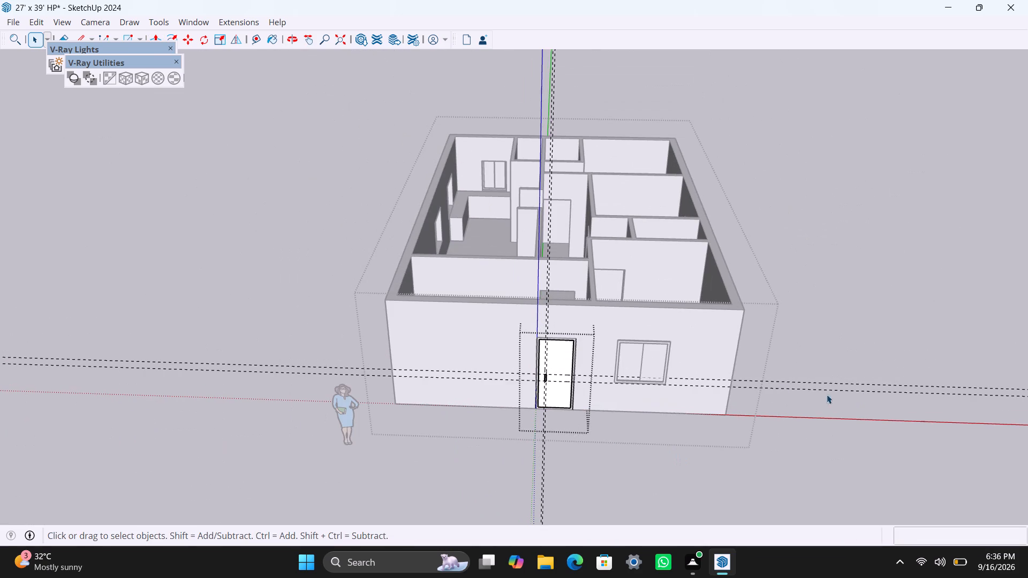
{"action": "left_click", "coordinate": [867, 342]}
Examine the house interior and the doorway opening in the back wall of the front room.
{"action": "scroll", "coordinate": [515, 323], "scroll_direction": "down", "scroll_amount": 2}
{"action": "middle_click_drag", "start_coordinate": [538, 315], "coordinate": [677, 408]}
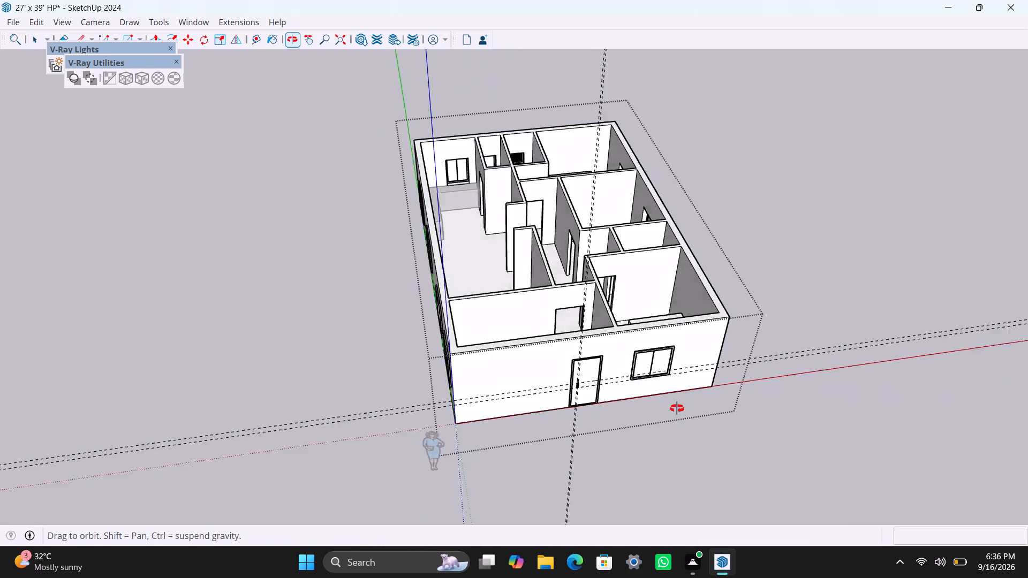
{"action": "middle_click_drag", "start_coordinate": [677, 408], "coordinate": [560, 458]}
{"action": "scroll", "coordinate": [578, 362], "scroll_direction": "up", "scroll_amount": 3}
{"action": "middle_click_drag", "start_coordinate": [592, 368], "coordinate": [573, 358]}
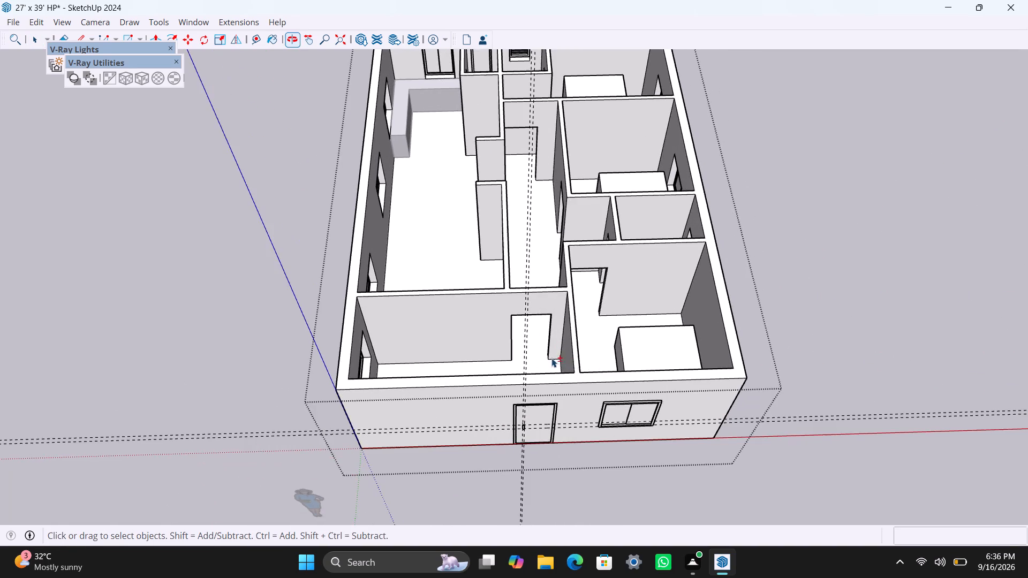
{"action": "scroll", "coordinate": [533, 348], "scroll_direction": "up", "scroll_amount": 5}
{"action": "middle_click_drag", "start_coordinate": [534, 354], "coordinate": [474, 372]}
{"action": "scroll", "coordinate": [517, 336], "scroll_direction": "up", "scroll_amount": 3}
{"action": "middle_click_drag", "start_coordinate": [524, 362], "coordinate": [613, 387]}
{"action": "scroll", "coordinate": [602, 352], "scroll_direction": "up", "scroll_amount": 3}
{"action": "middle_click_drag", "start_coordinate": [654, 415], "coordinate": [661, 401]}
{"action": "scroll", "coordinate": [664, 364], "scroll_direction": "up", "scroll_amount": 3}
{"action": "middle_click", "coordinate": [646, 341]}
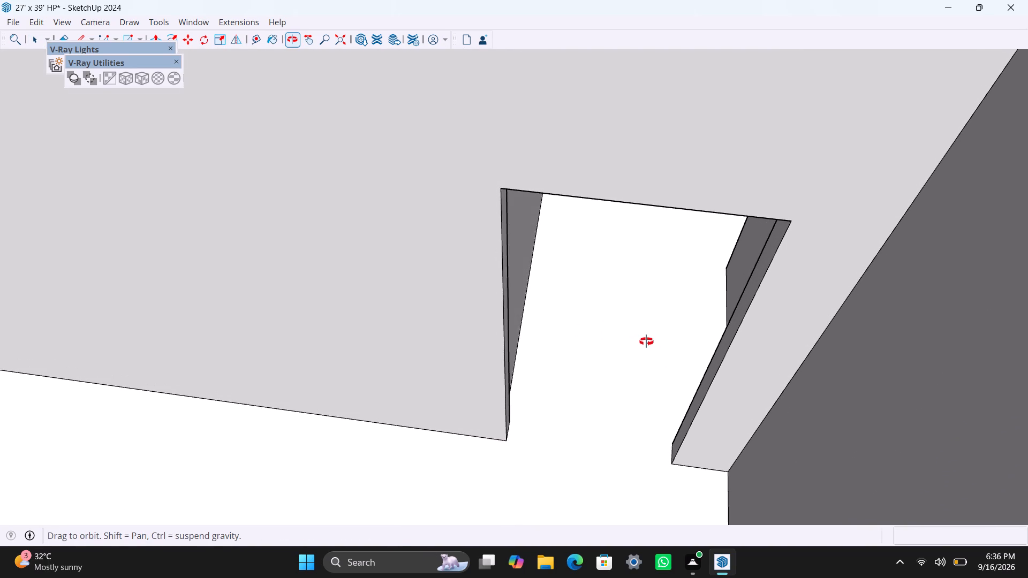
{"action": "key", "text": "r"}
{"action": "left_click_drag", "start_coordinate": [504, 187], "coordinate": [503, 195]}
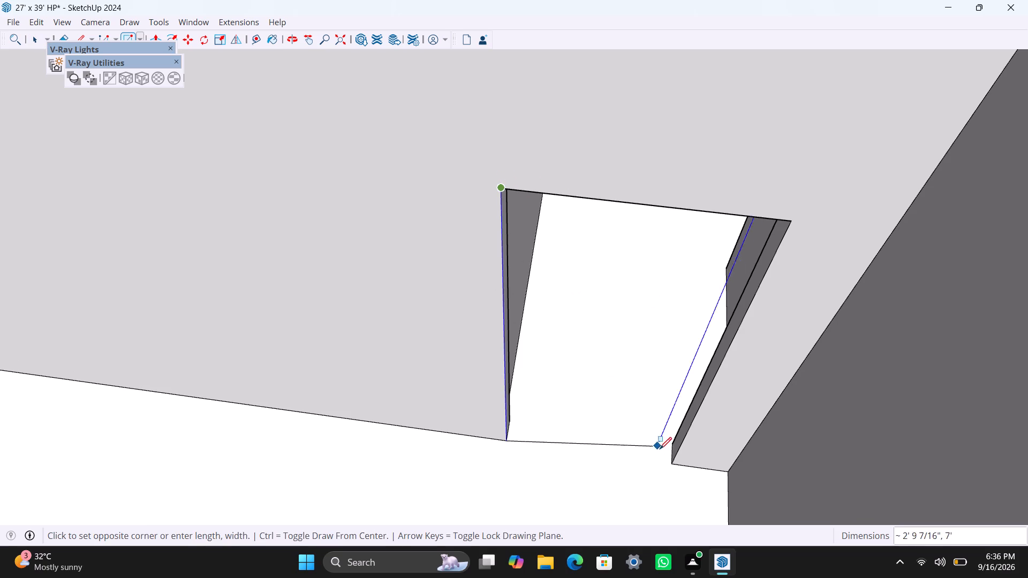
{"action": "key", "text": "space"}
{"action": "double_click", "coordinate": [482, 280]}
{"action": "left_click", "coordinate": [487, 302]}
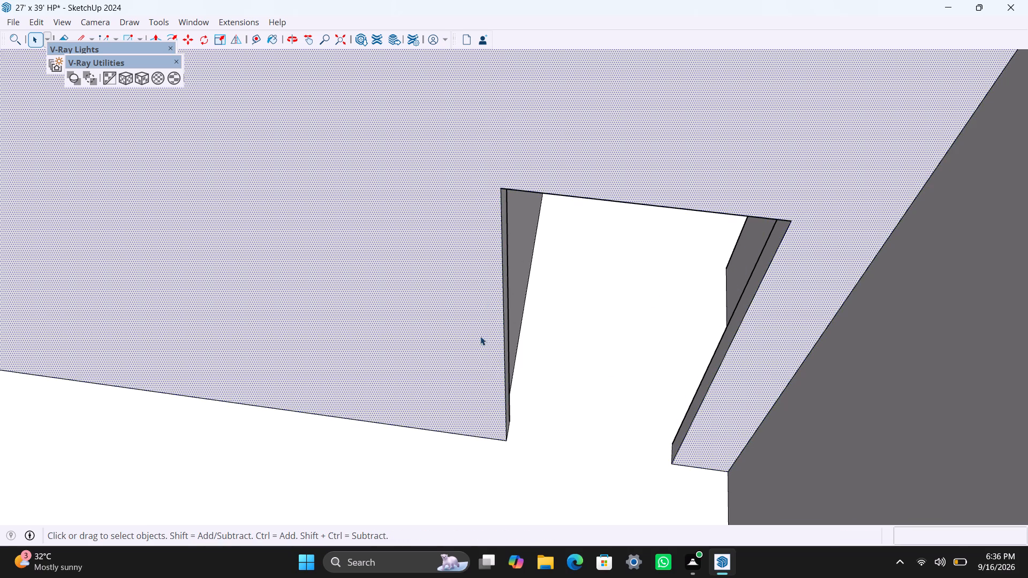
Draw a rectangle filling the doorway in the front room's back wall and make its face and edges a group.
{"action": "key", "text": "r"}
{"action": "left_click", "coordinate": [501, 193]}
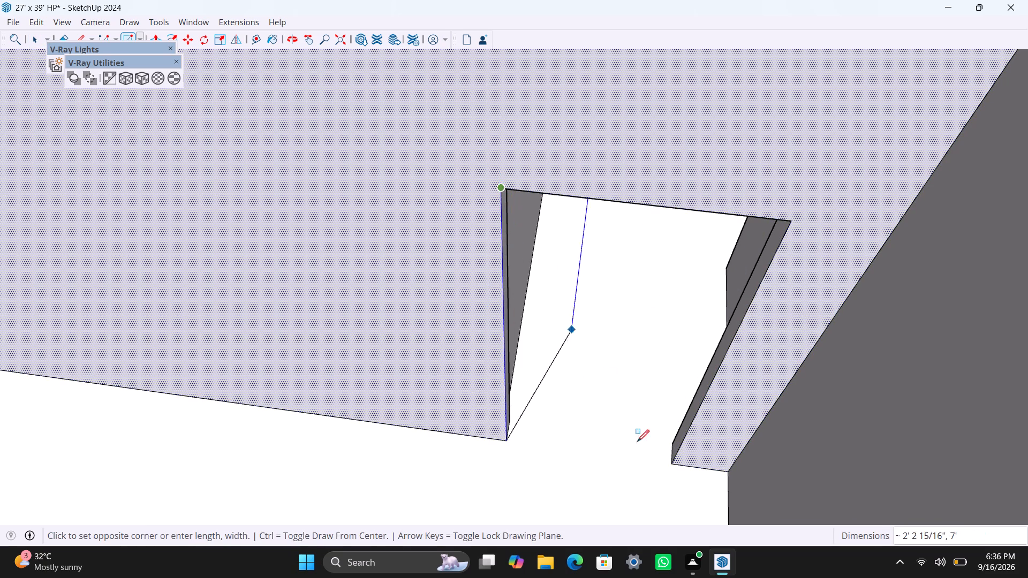
{"action": "left_click", "coordinate": [671, 461]}
{"action": "key", "text": "space"}
{"action": "double_click", "coordinate": [649, 423]}
{"action": "right_click", "coordinate": [649, 423]}
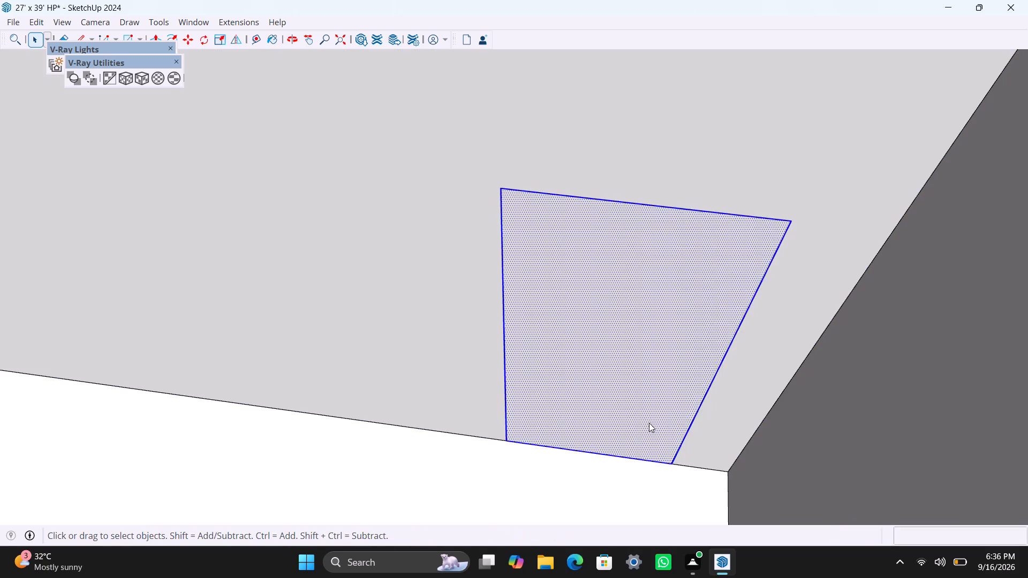
{"action": "left_click", "coordinate": [739, 227]}
Inside the doorway group, offset the rectangle's edges 2" inward and delete the inner face to leave a door frame outline.
{"action": "double_click", "coordinate": [621, 332]}
{"action": "left_click", "coordinate": [615, 330]}
{"action": "triple_click", "coordinate": [592, 324]}
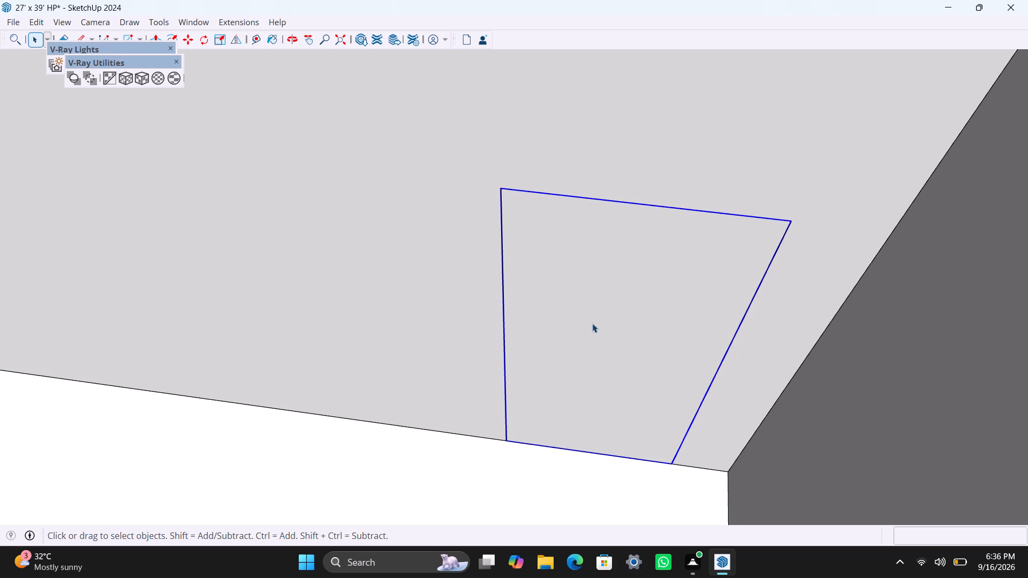
{"action": "key", "text": "f"}
{"action": "left_click", "coordinate": [541, 280]}
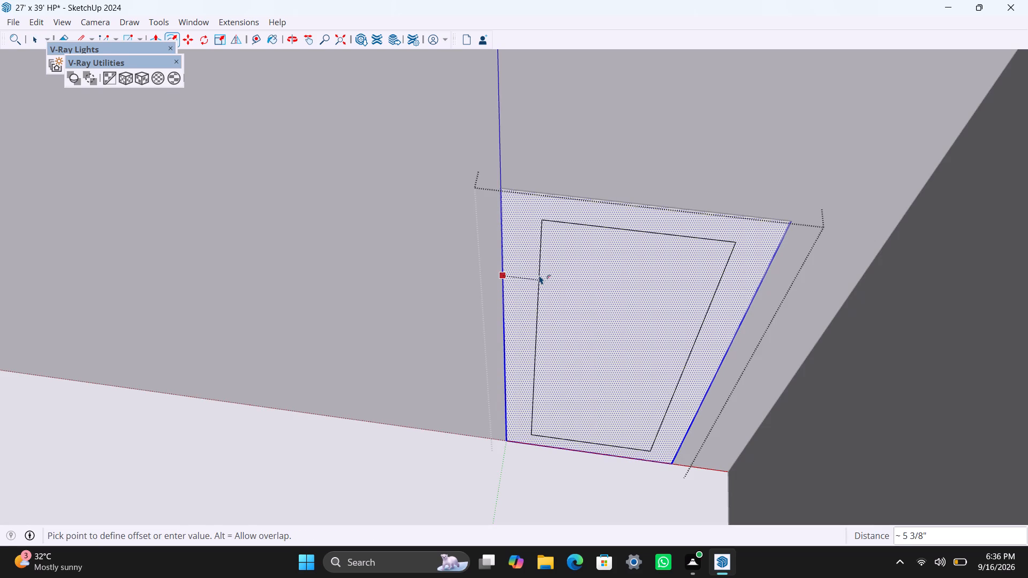
{"action": "type", "text": "2\""}
{"action": "key", "text": "Return"}
{"action": "key", "text": "space"}
{"action": "left_click", "coordinate": [563, 306]}
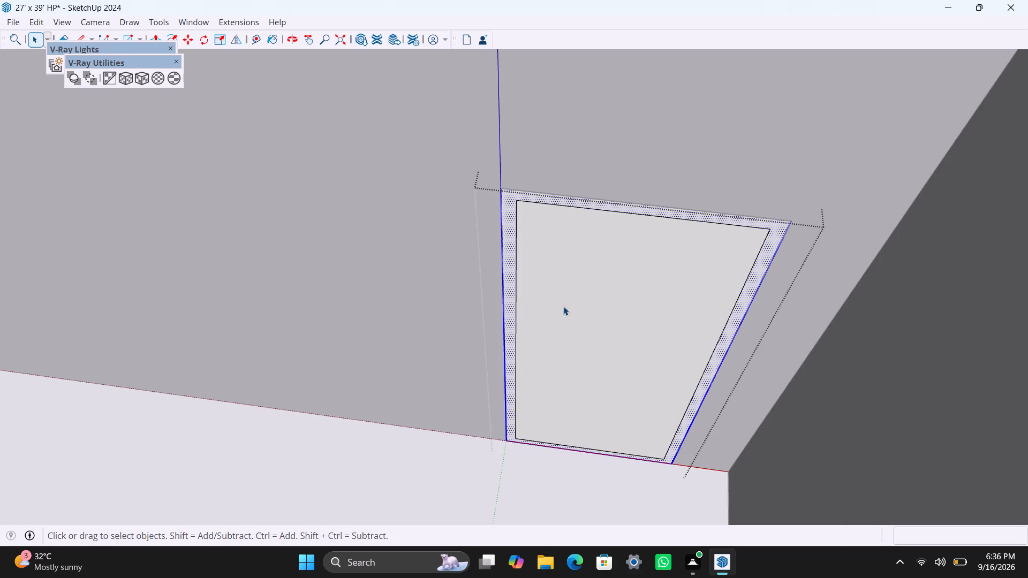
{"action": "key", "text": "Delete"}
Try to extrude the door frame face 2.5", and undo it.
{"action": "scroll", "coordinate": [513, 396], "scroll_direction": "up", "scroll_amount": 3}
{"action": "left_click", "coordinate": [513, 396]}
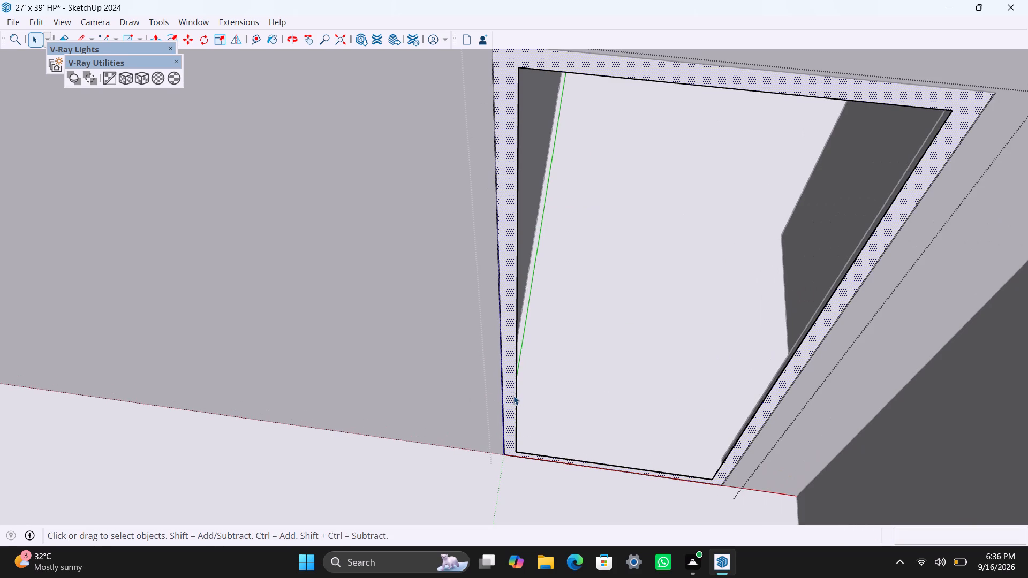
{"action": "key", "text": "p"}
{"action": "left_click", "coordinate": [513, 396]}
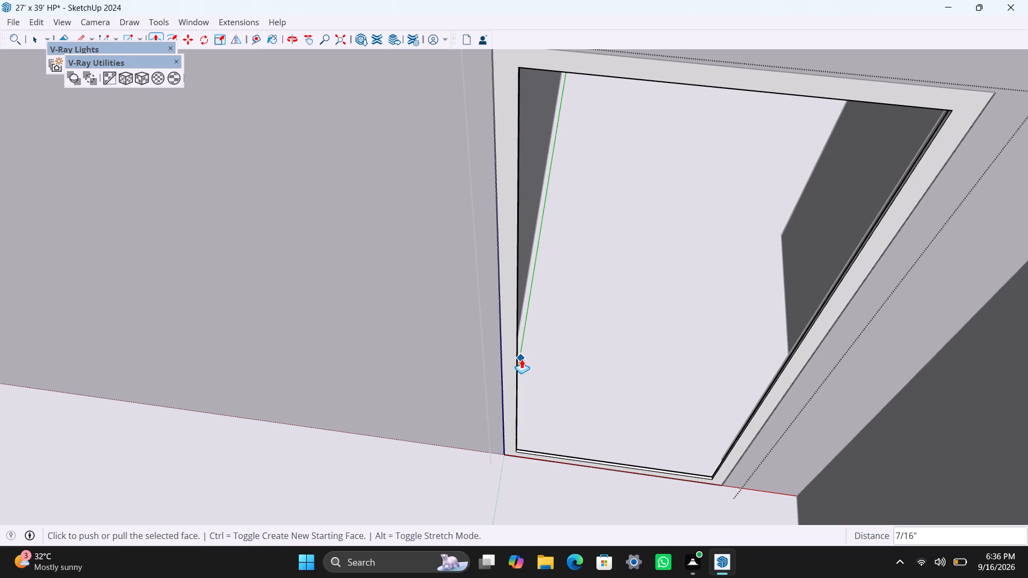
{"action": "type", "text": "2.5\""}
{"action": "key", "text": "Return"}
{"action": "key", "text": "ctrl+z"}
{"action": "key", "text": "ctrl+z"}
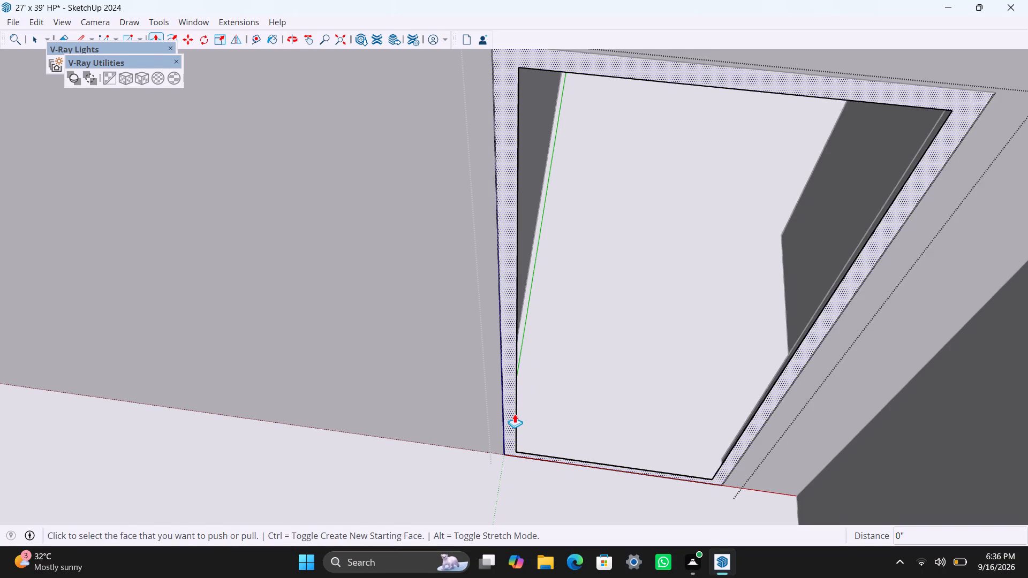
Extrude the door frame face 2.5" inside its group.
{"action": "left_click", "coordinate": [515, 414]}
{"action": "type", "text": "2.5\""}
{"action": "key", "text": "Return"}
{"action": "key", "text": "space"}
{"action": "scroll", "coordinate": [503, 360], "scroll_direction": "down", "scroll_amount": 5}
{"action": "scroll", "coordinate": [497, 351], "scroll_direction": "up", "scroll_amount": 2}
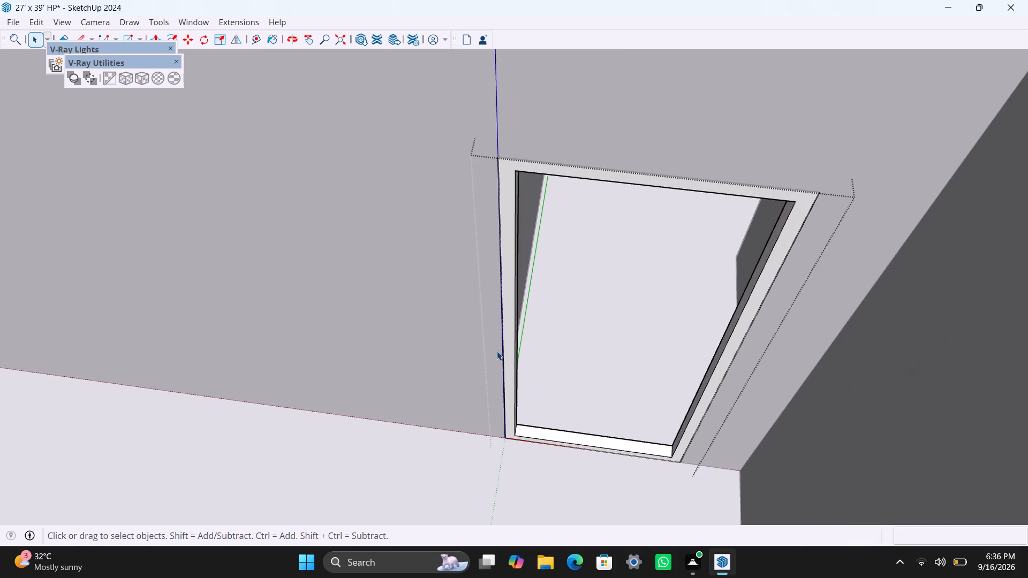
Draw a door panel rectangle filling the frame's inner opening and make its face and edges a group.
{"action": "key", "text": "r"}
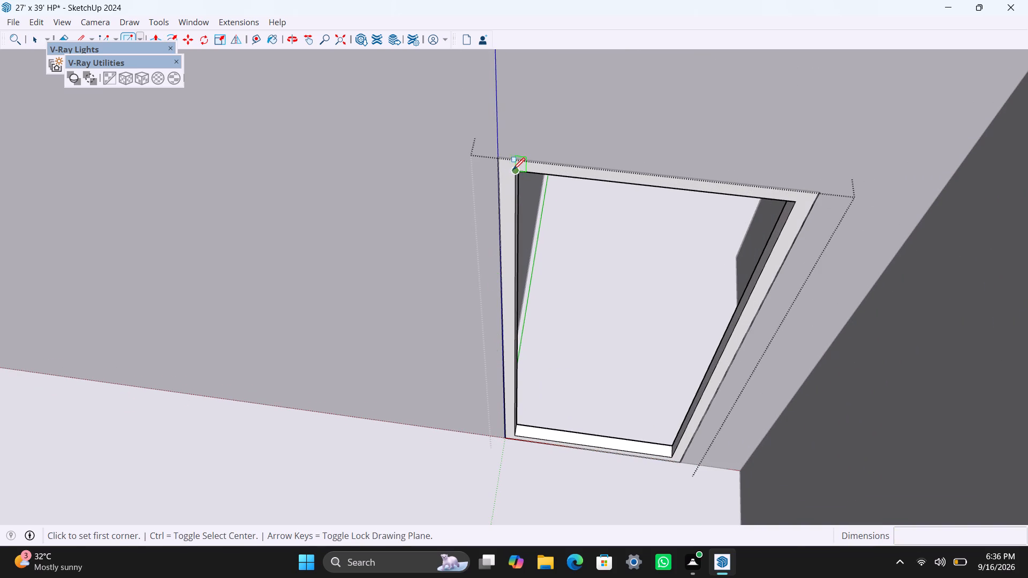
{"action": "left_click_drag", "start_coordinate": [514, 171], "coordinate": [515, 186]}
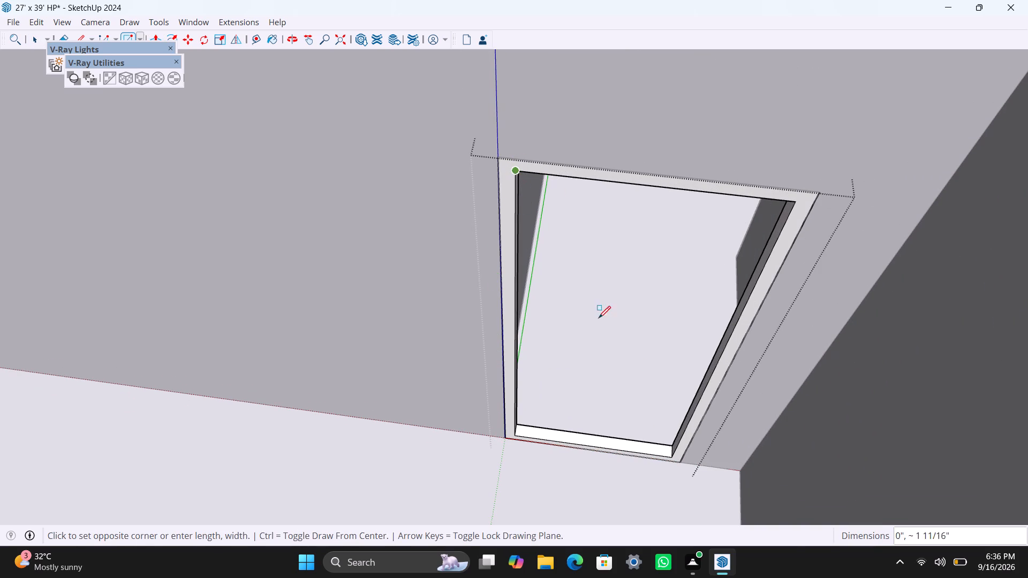
{"action": "left_click", "coordinate": [673, 452]}
{"action": "key", "text": "space"}
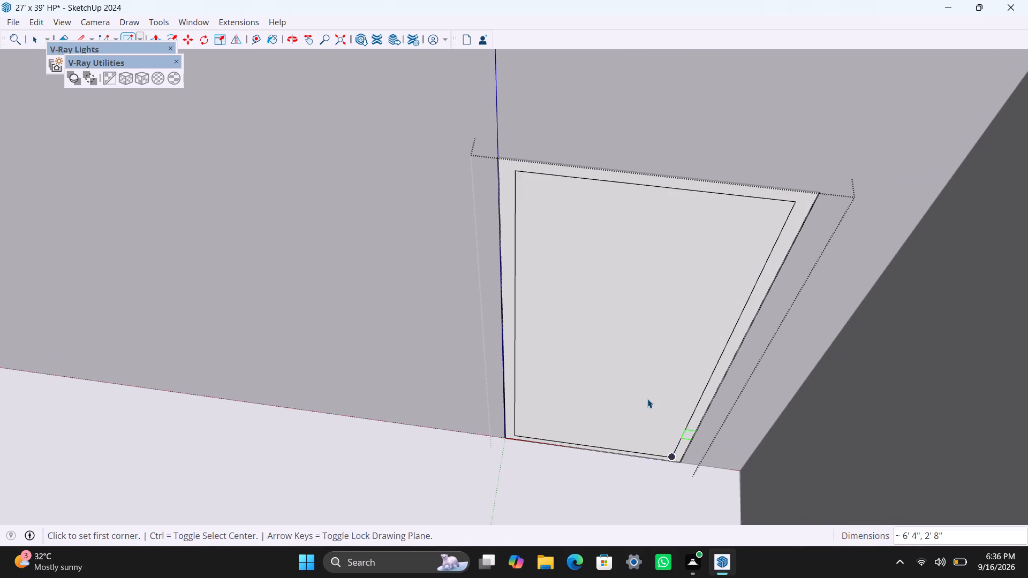
{"action": "double_click", "coordinate": [647, 399]}
{"action": "right_click", "coordinate": [640, 403]}
{"action": "left_click", "coordinate": [728, 212]}
Open the door panel group and extrude its face 18 mm.
{"action": "double_click", "coordinate": [661, 287]}
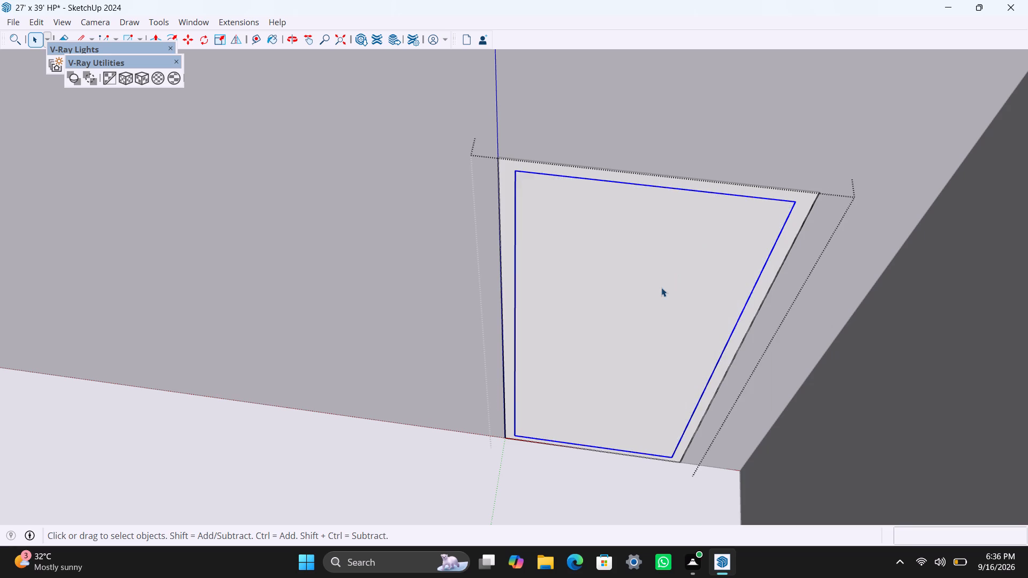
{"action": "left_click", "coordinate": [648, 307]}
{"action": "key", "text": "p"}
{"action": "left_click_drag", "start_coordinate": [645, 325], "coordinate": [640, 311]}
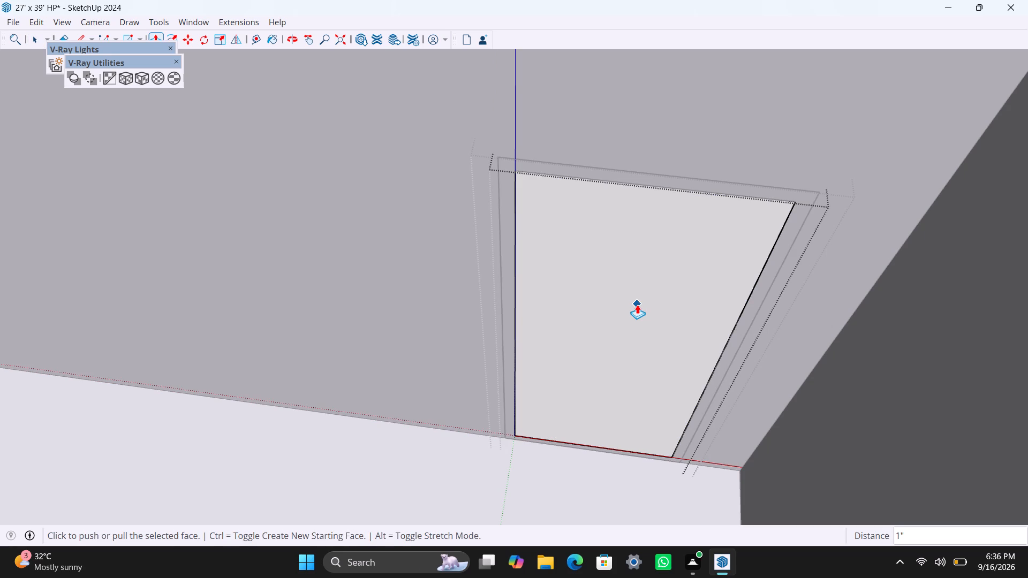
{"action": "type", "text": "18MM"}
{"action": "key", "text": "Return"}
{"action": "key", "text": "space"}
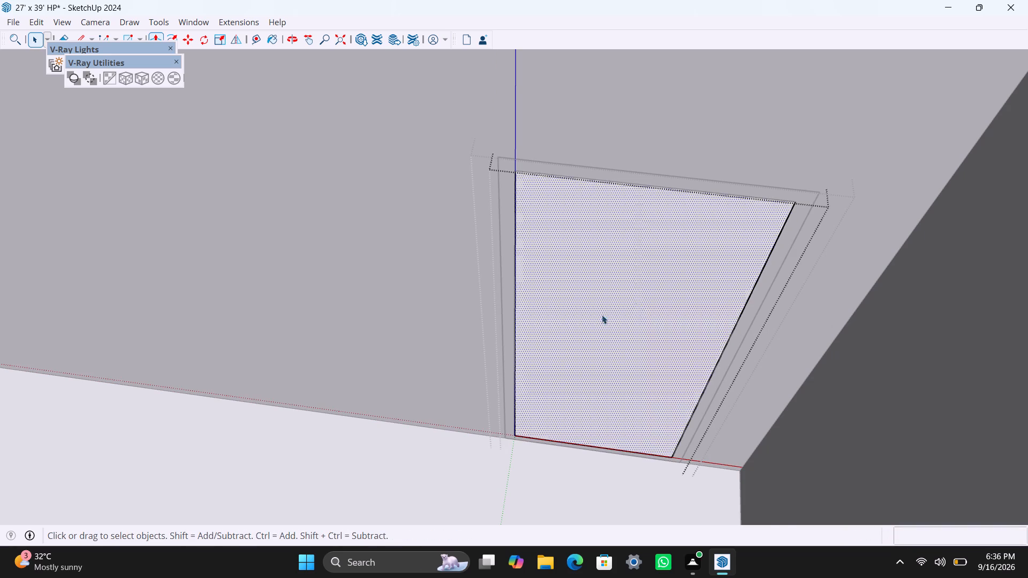
{"action": "scroll", "coordinate": [567, 363], "scroll_direction": "up", "scroll_amount": 3}
{"action": "middle_click_drag", "start_coordinate": [579, 462], "coordinate": [631, 461]}
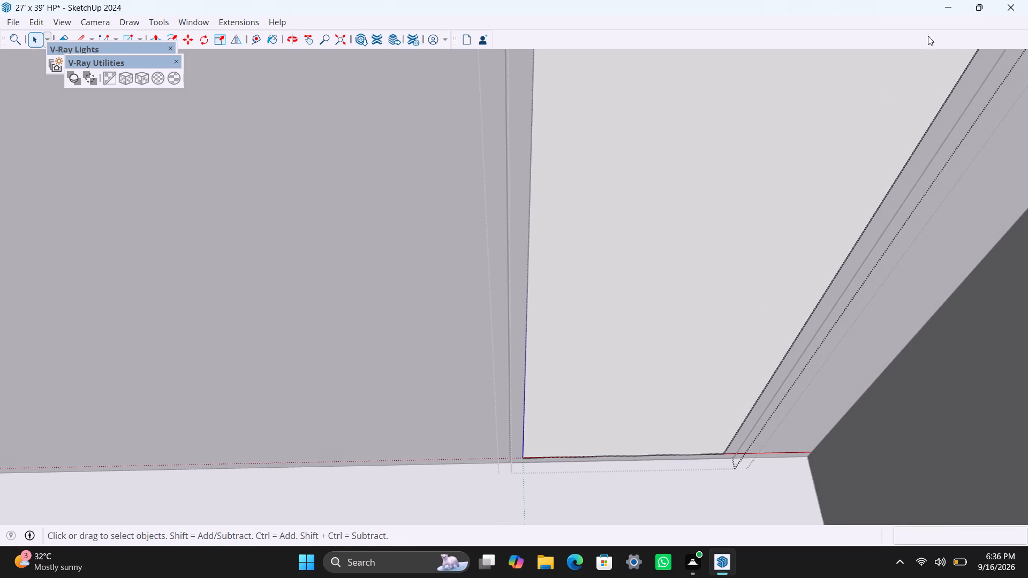
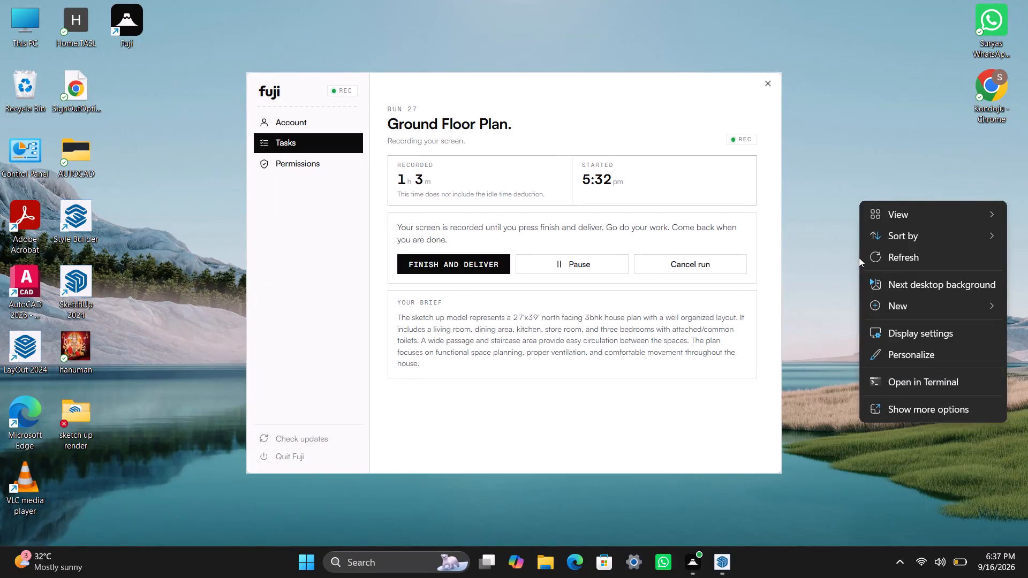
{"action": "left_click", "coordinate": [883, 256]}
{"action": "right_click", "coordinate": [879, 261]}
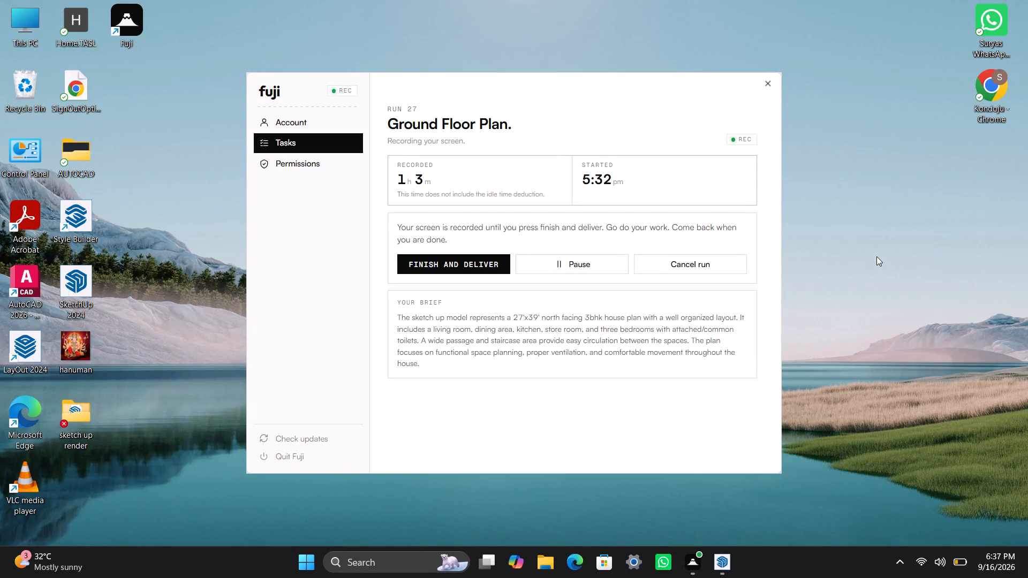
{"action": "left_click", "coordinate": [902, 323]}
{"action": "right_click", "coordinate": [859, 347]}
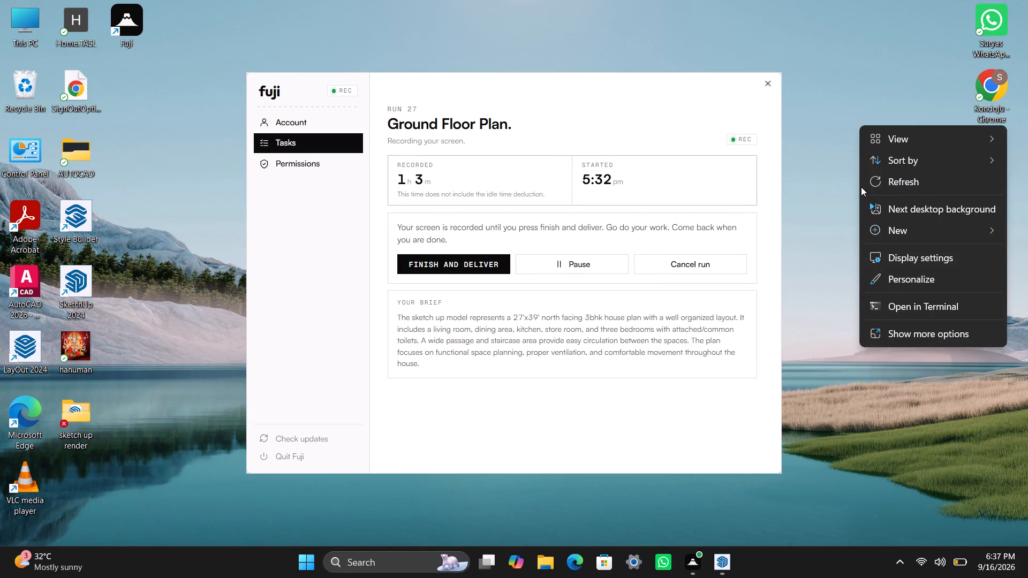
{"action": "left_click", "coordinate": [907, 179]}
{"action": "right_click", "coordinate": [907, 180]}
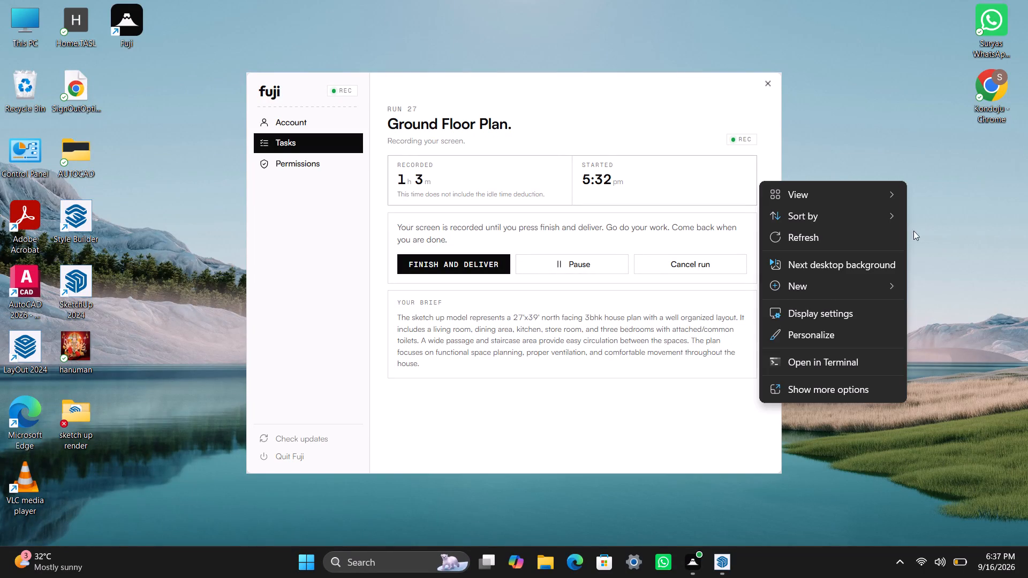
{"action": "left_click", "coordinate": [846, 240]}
Switch to SketchUp and place a vertical guide 6" inside the left side edge of the door panel.
{"action": "left_click", "coordinate": [731, 561]}
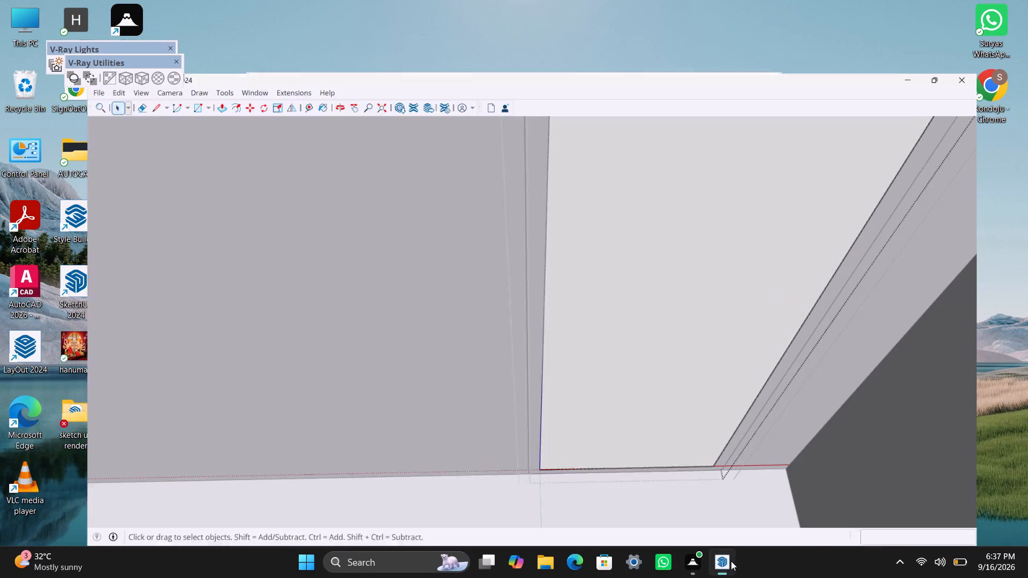
{"action": "key", "text": "t"}
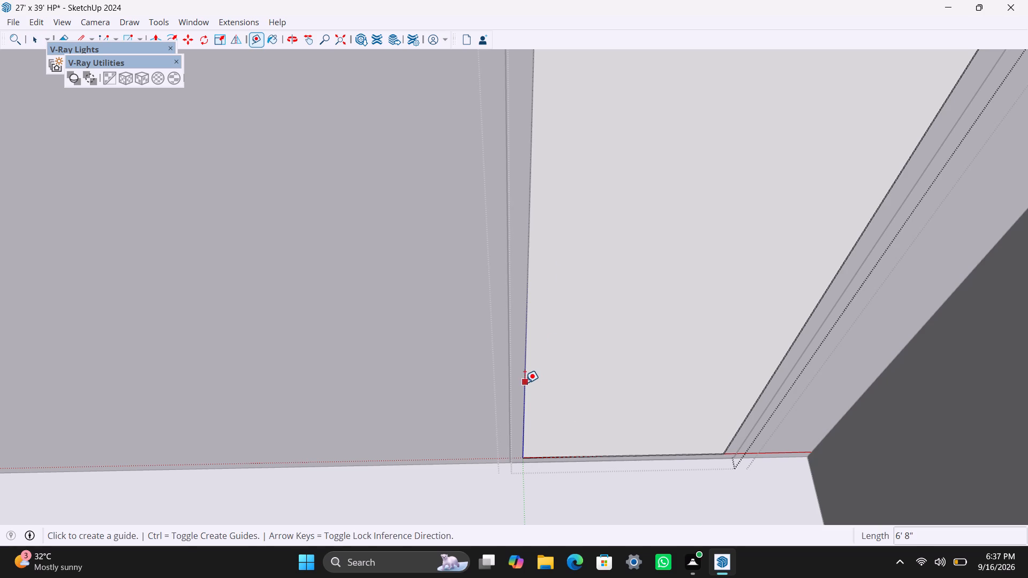
{"action": "left_click", "coordinate": [525, 383]}
{"action": "type", "text": "6\""}
{"action": "key", "text": "Return"}
Place a horizontal guide 4' below the top edge of the same door panel.
{"action": "scroll", "coordinate": [596, 309], "scroll_direction": "down", "scroll_amount": 7}
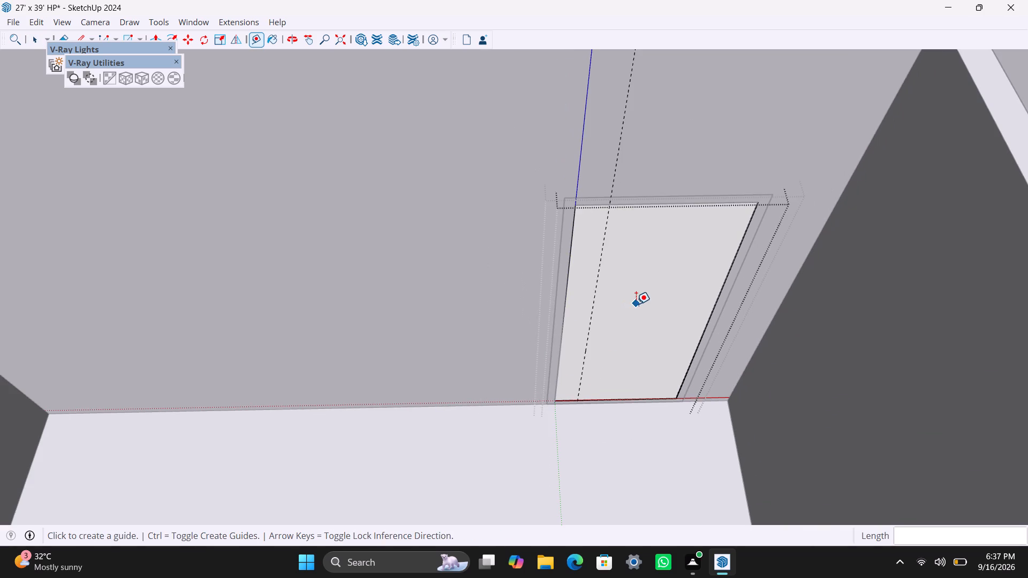
{"action": "middle_click_drag", "start_coordinate": [656, 258], "coordinate": [588, 183]}
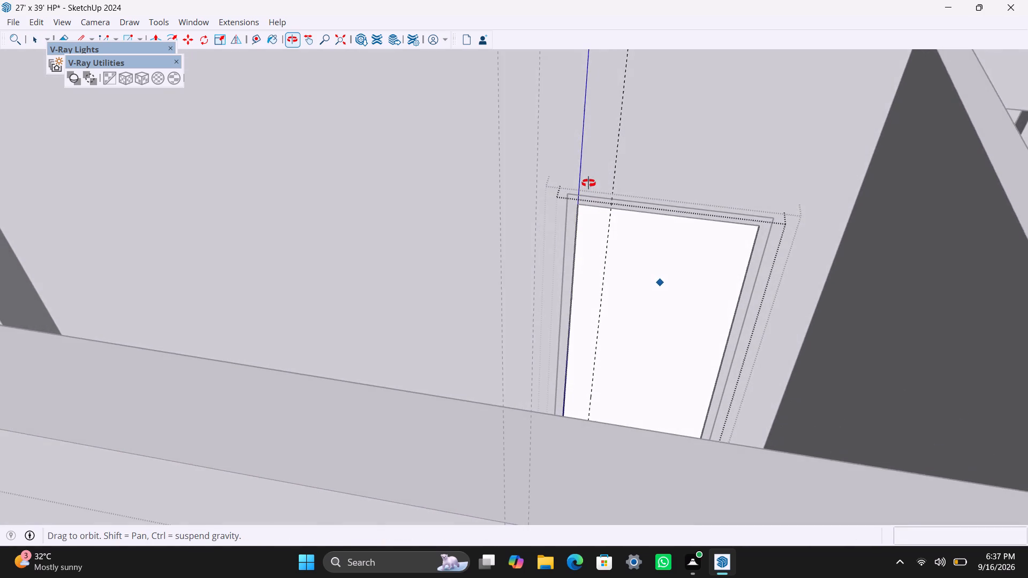
{"action": "middle_click_drag", "start_coordinate": [588, 183], "coordinate": [588, 184]}
{"action": "scroll", "coordinate": [663, 236], "scroll_direction": "up", "scroll_amount": 5}
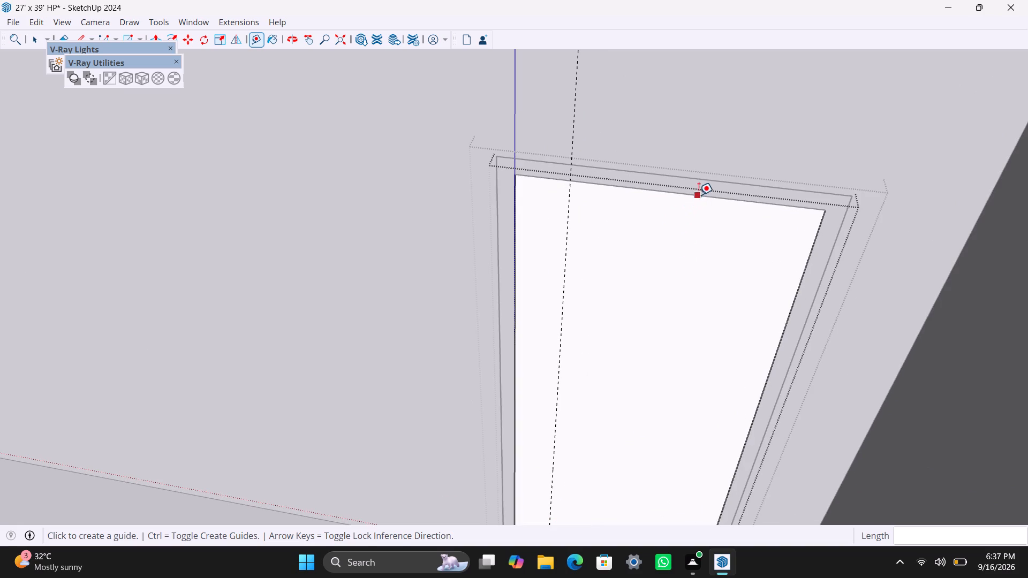
{"action": "left_click", "coordinate": [700, 197]}
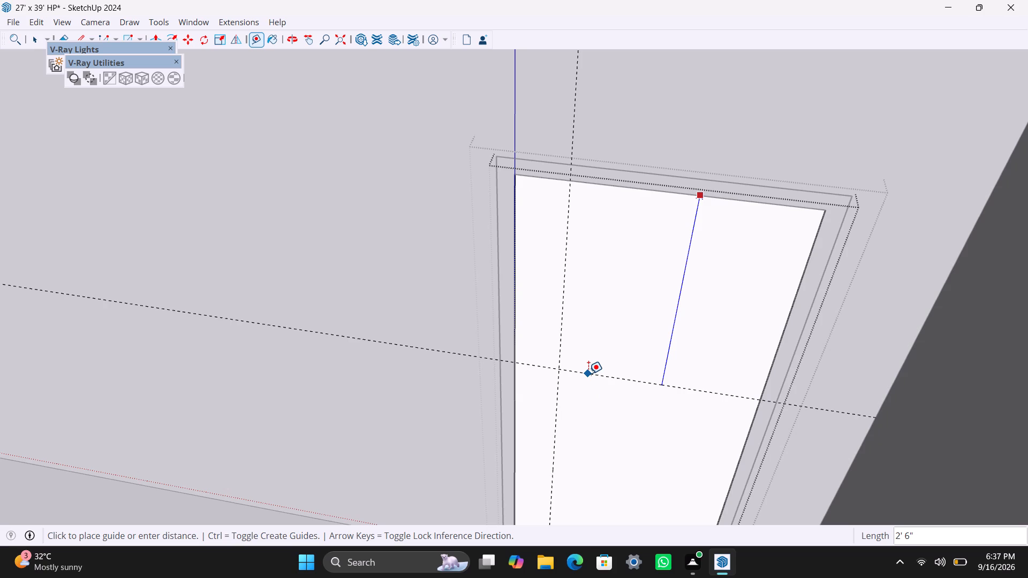
{"action": "type", "text": "4'"}
{"action": "key", "text": "Return"}
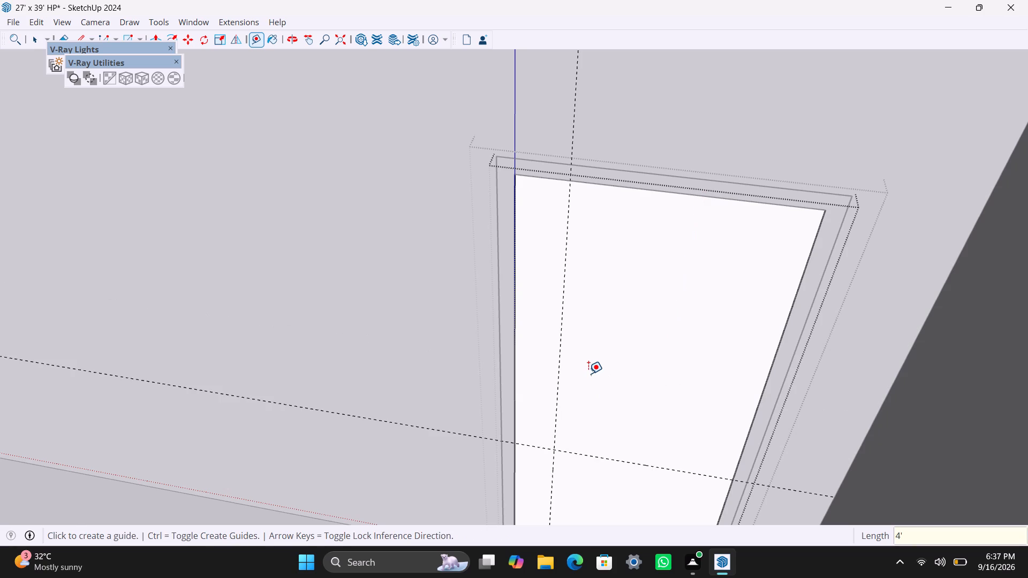
Place a second horizontal guide 8" above the lower horizontal guide on the door panel.
{"action": "left_click", "coordinate": [585, 459]}
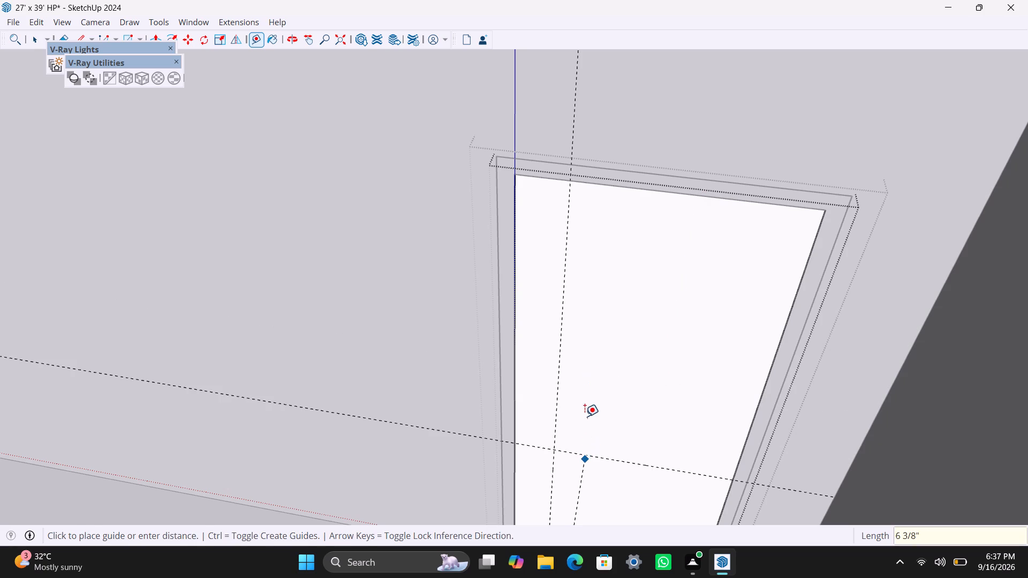
{"action": "key", "text": "space"}
{"action": "key", "text": "t"}
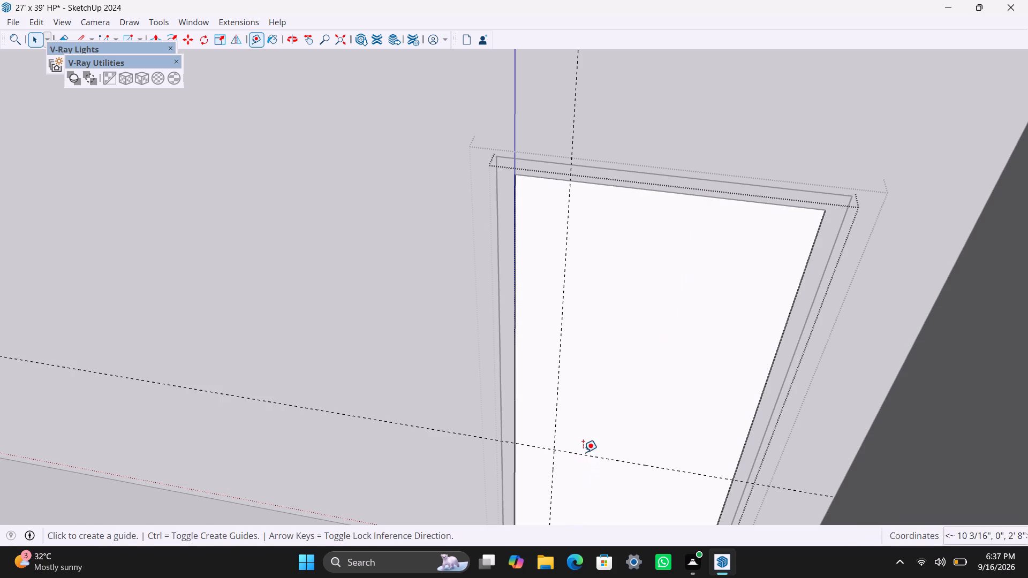
{"action": "left_click", "coordinate": [585, 452]}
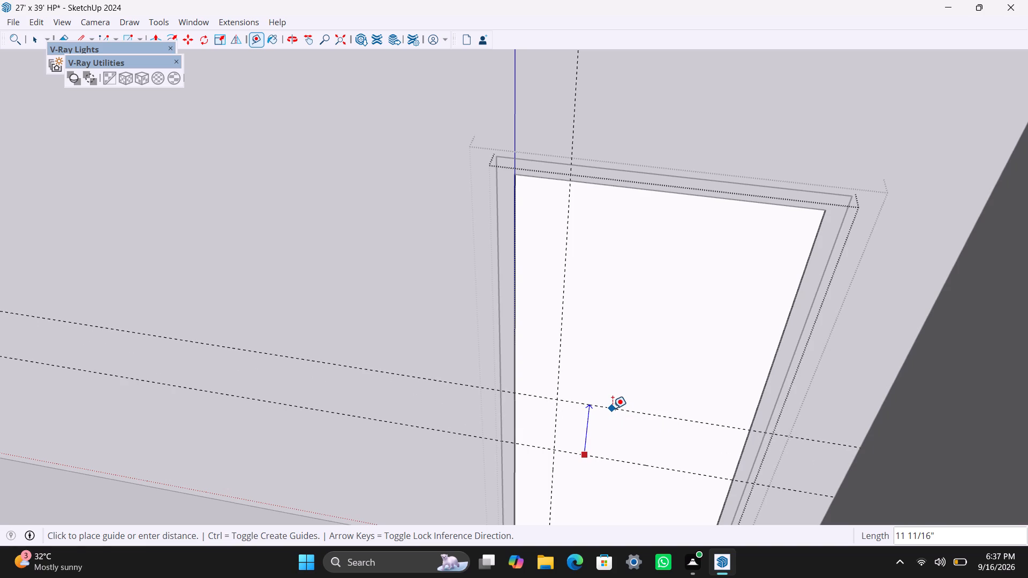
{"action": "type", "text": "8\""}
{"action": "key", "text": "Return"}
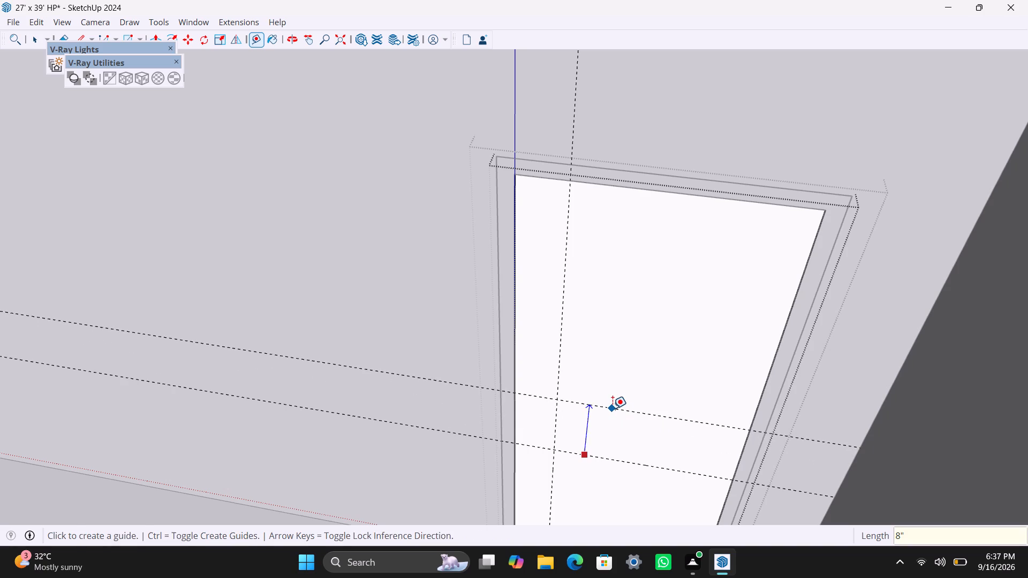
Place a second vertical guide 1.5" from the existing vertical guide, towards the middle of the door panel.
{"action": "left_click", "coordinate": [553, 438]}
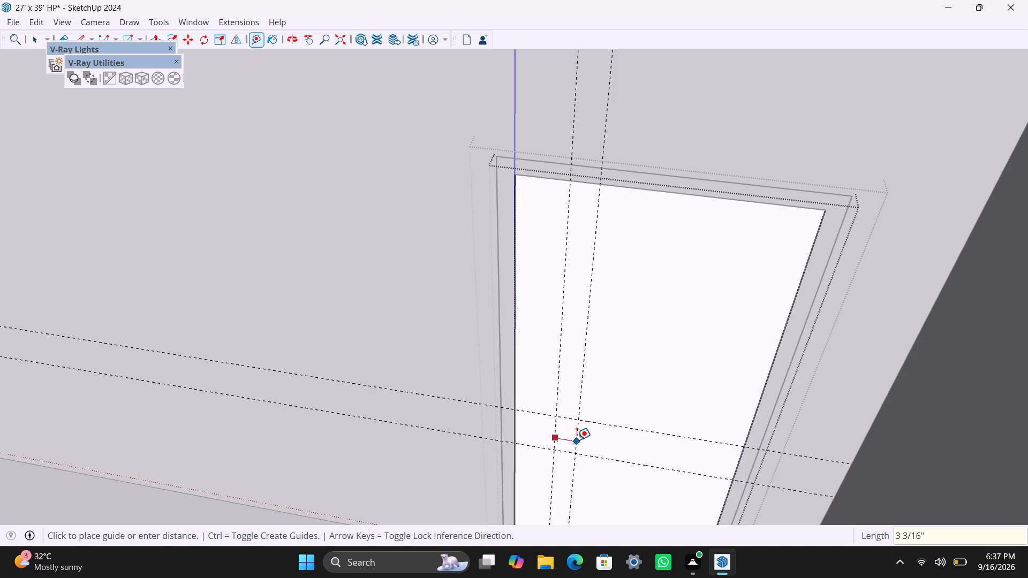
{"action": "type", "text": "1.5\""}
{"action": "key", "text": "Return"}
{"action": "key", "text": "space"}
Draw an 8" by 1.5" rectangle between the guide intersections on the door panel and make it a group.
{"action": "scroll", "coordinate": [587, 454], "scroll_direction": "up", "scroll_amount": 3}
{"action": "middle_click_drag", "start_coordinate": [616, 465], "coordinate": [649, 428]}
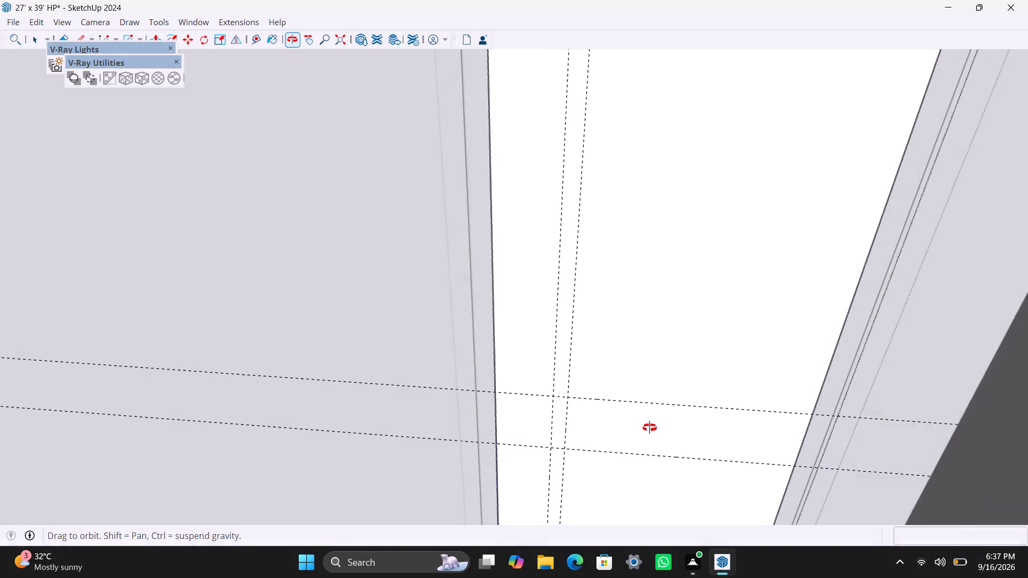
{"action": "middle_click_drag", "start_coordinate": [649, 428], "coordinate": [649, 425]}
{"action": "key", "text": "r"}
{"action": "left_click", "coordinate": [553, 397]}
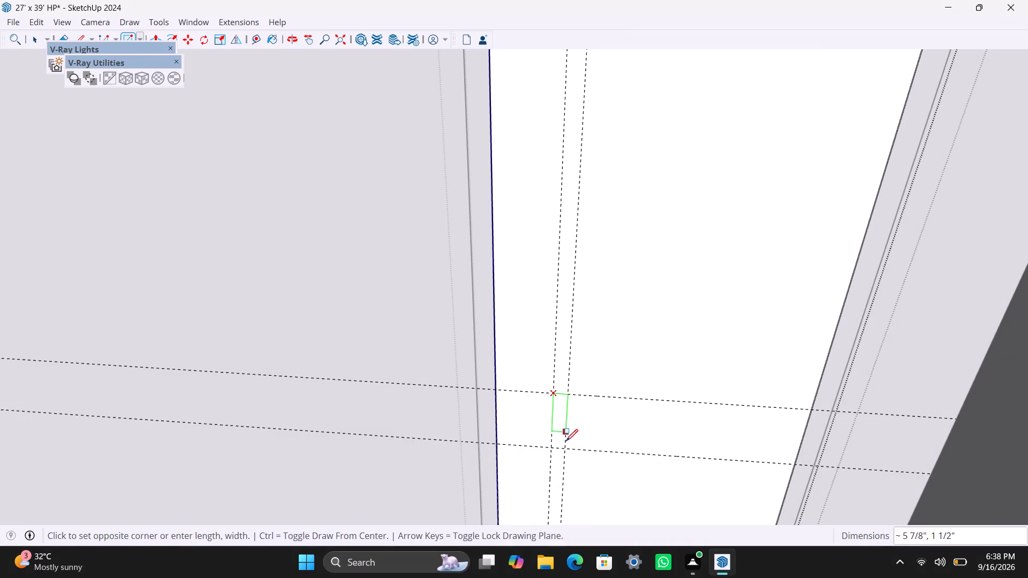
{"action": "left_click", "coordinate": [567, 451]}
{"action": "key", "text": "space"}
{"action": "double_click", "coordinate": [561, 430]}
{"action": "right_click", "coordinate": [561, 430]}
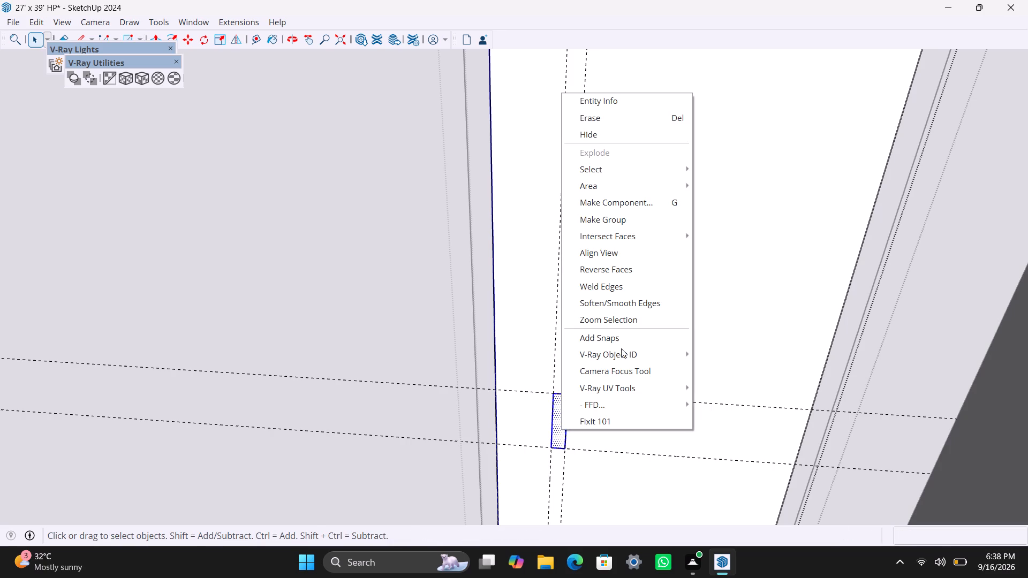
{"action": "left_click", "coordinate": [607, 217]}
Open the small rectangle's group and extrude its face 0.5" out from the door with Push/Pull.
{"action": "scroll", "coordinate": [575, 421], "scroll_direction": "up", "scroll_amount": 1}
{"action": "left_click", "coordinate": [551, 422]}
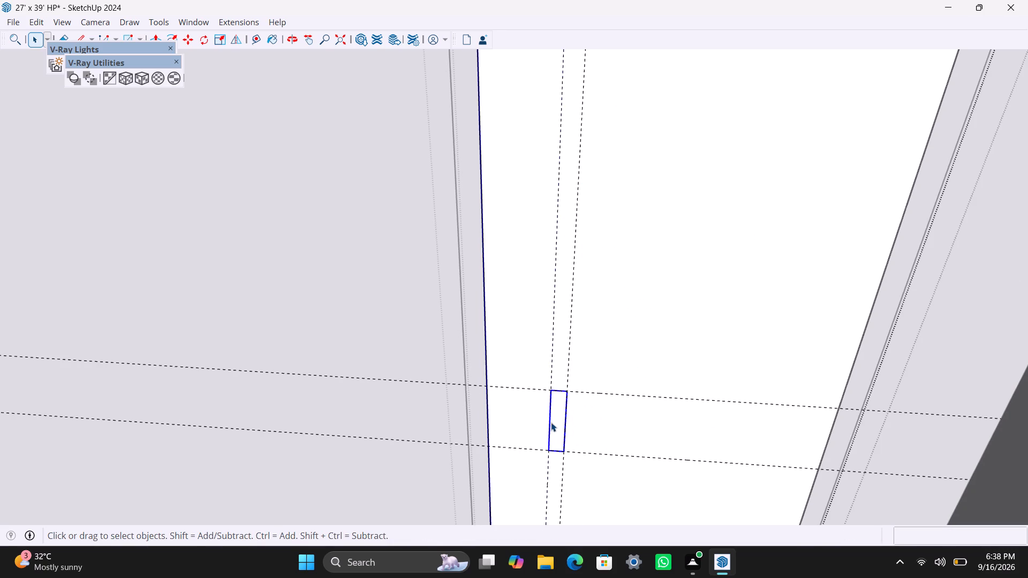
{"action": "triple_click", "coordinate": [562, 413]}
{"action": "key", "text": "p"}
{"action": "left_click", "coordinate": [562, 413]}
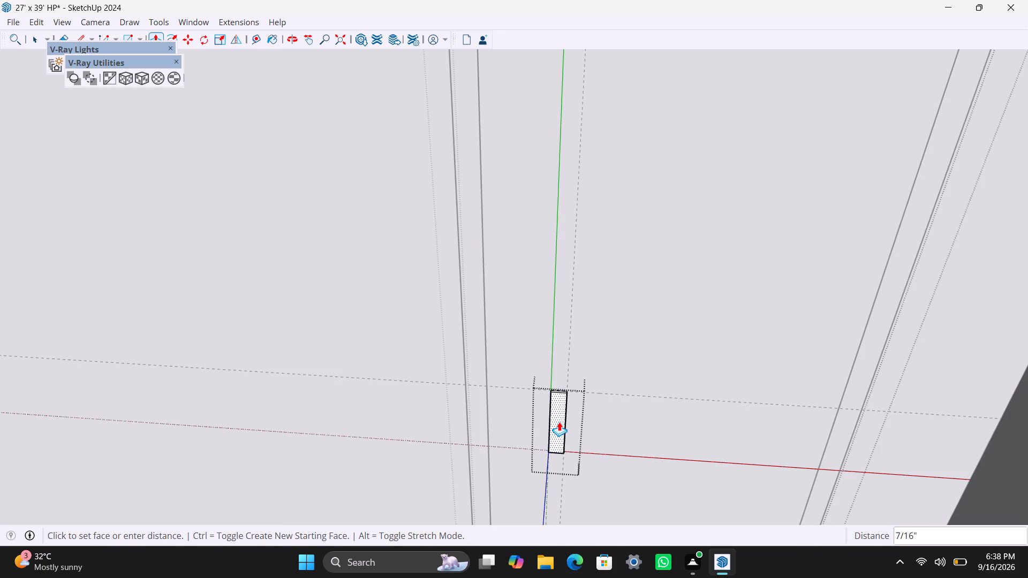
{"action": "type", "text": "0.5\""}
{"action": "key", "text": "Return"}
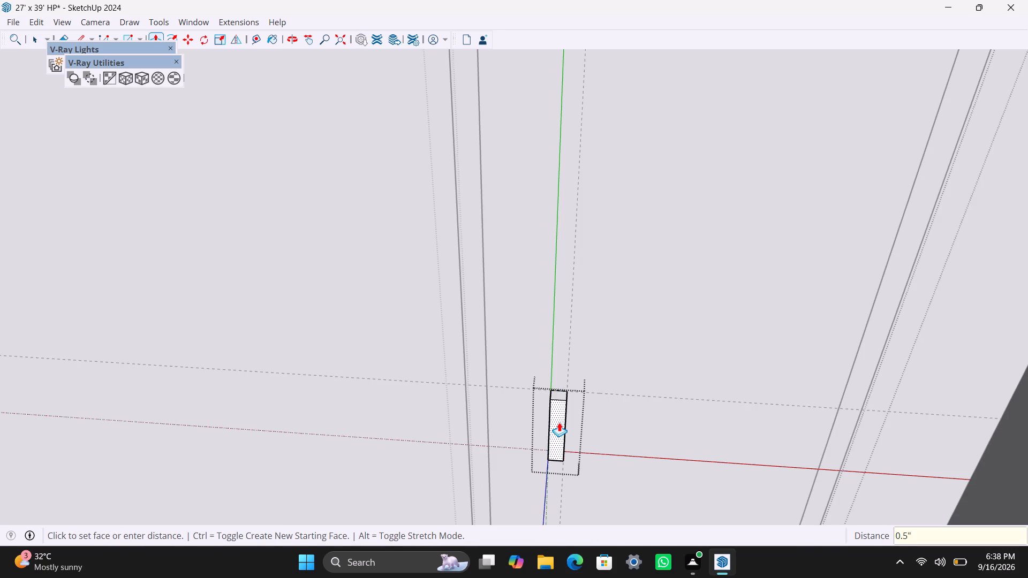
{"action": "key", "text": "space"}
Close the open handle and door groups to return to the whole house model.
{"action": "scroll", "coordinate": [572, 387], "scroll_direction": "down", "scroll_amount": 16}
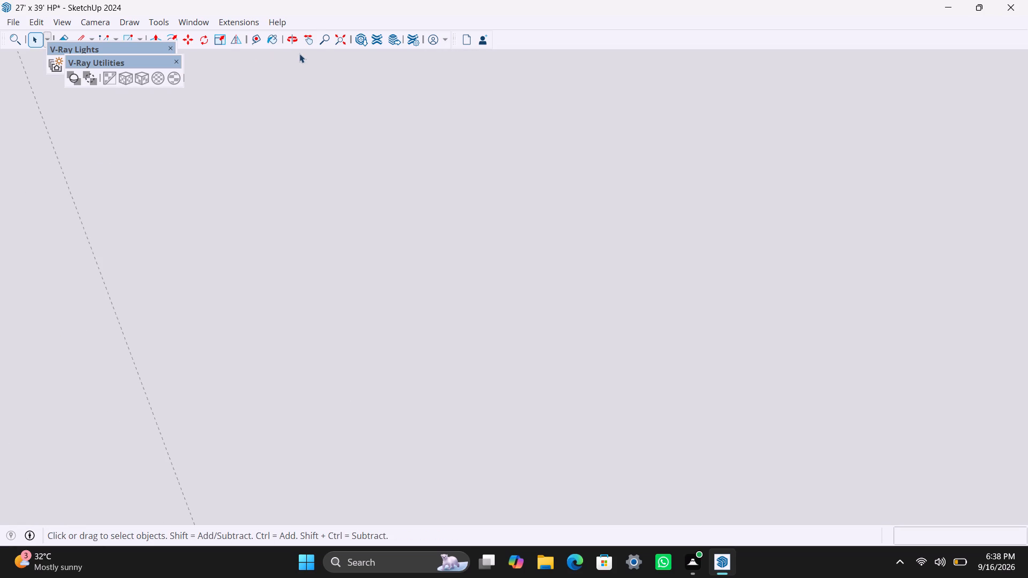
{"action": "left_click", "coordinate": [338, 42]}
{"action": "scroll", "coordinate": [601, 289], "scroll_direction": "up", "scroll_amount": 2}
{"action": "middle_click_drag", "start_coordinate": [586, 325], "coordinate": [591, 360]}
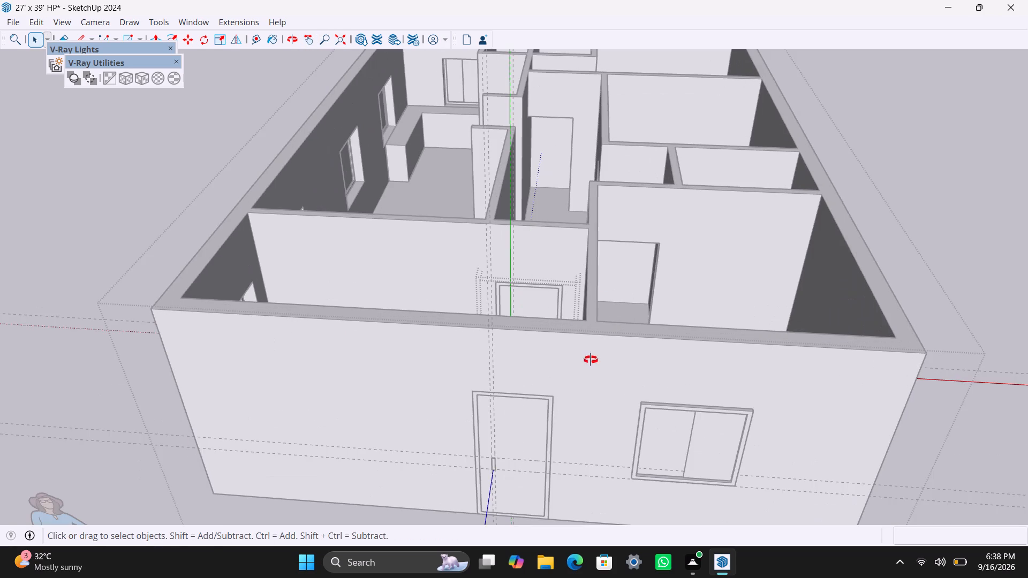
{"action": "middle_click_drag", "start_coordinate": [591, 360], "coordinate": [601, 472]}
{"action": "middle_click_drag", "start_coordinate": [587, 286], "coordinate": [581, 455], "text": "shift"}
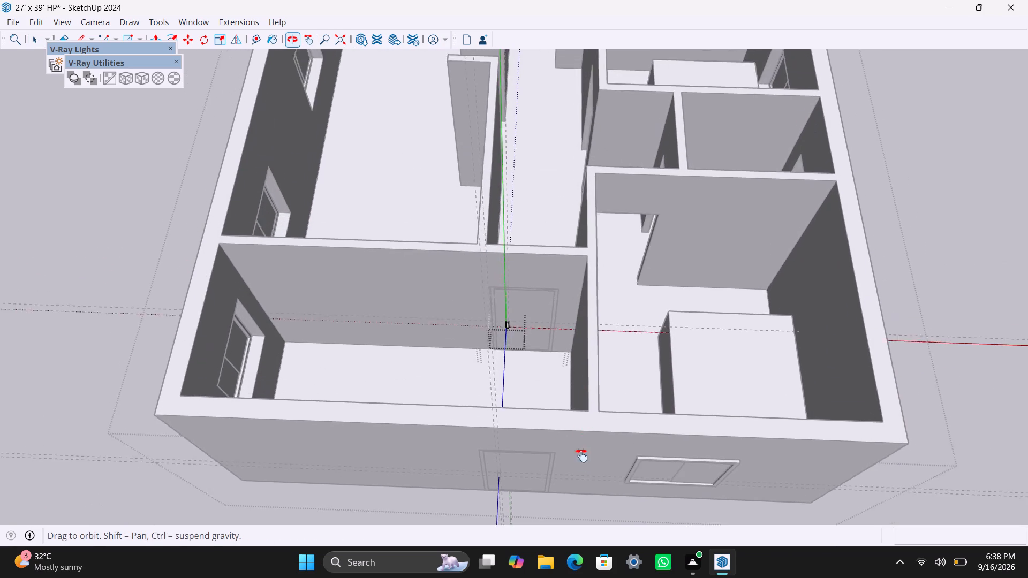
{"action": "middle_click_drag", "start_coordinate": [581, 455], "coordinate": [579, 470], "text": "shift"}
{"action": "left_click", "coordinate": [932, 293]}
{"action": "left_click", "coordinate": [957, 285]}
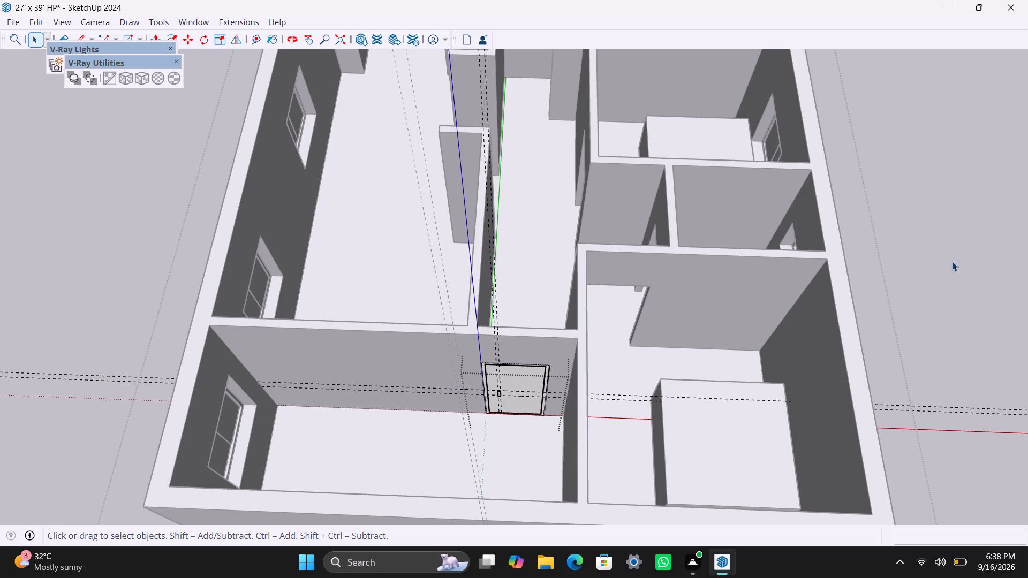
{"action": "left_click", "coordinate": [952, 257]}
Draw a 7' by 3' rectangle filling the door opening in the wall beside the kitchen counter and make it a group.
{"action": "scroll", "coordinate": [550, 230], "scroll_direction": "down", "scroll_amount": 2}
{"action": "middle_click_drag", "start_coordinate": [538, 256], "coordinate": [500, 473]}
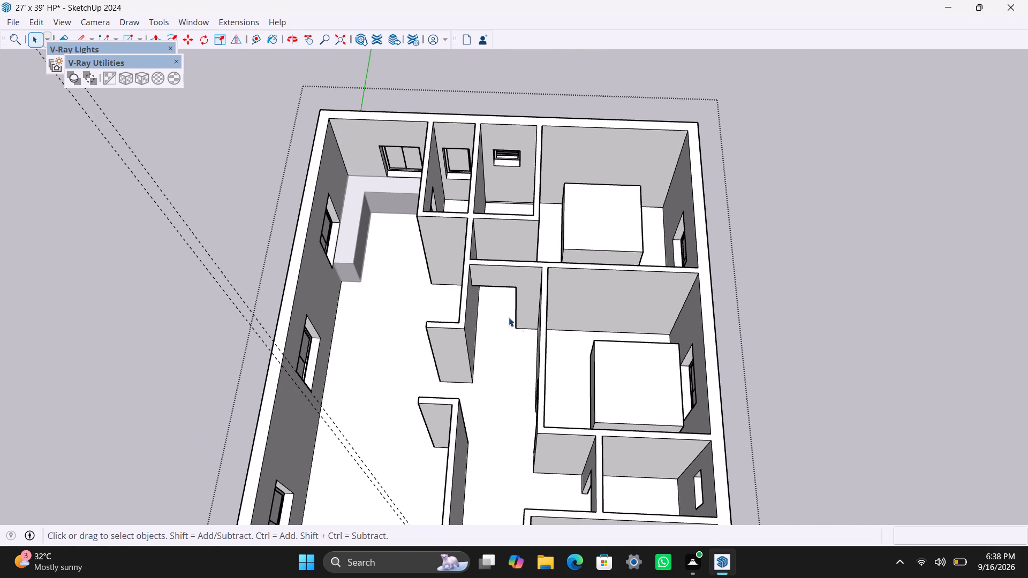
{"action": "scroll", "coordinate": [498, 308], "scroll_direction": "up", "scroll_amount": 2}
{"action": "middle_click_drag", "start_coordinate": [408, 331], "coordinate": [550, 339]}
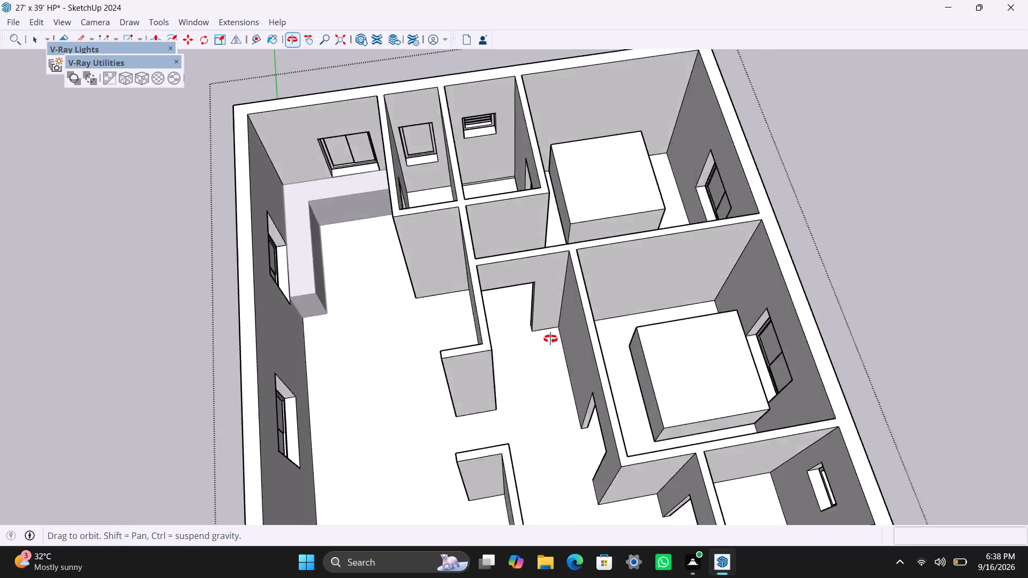
{"action": "middle_click_drag", "start_coordinate": [550, 339], "coordinate": [981, 335]}
{"action": "scroll", "coordinate": [583, 392], "scroll_direction": "up", "scroll_amount": 1}
{"action": "middle_click_drag", "start_coordinate": [464, 405], "coordinate": [419, 371]}
{"action": "scroll", "coordinate": [479, 359], "scroll_direction": "up", "scroll_amount": 2}
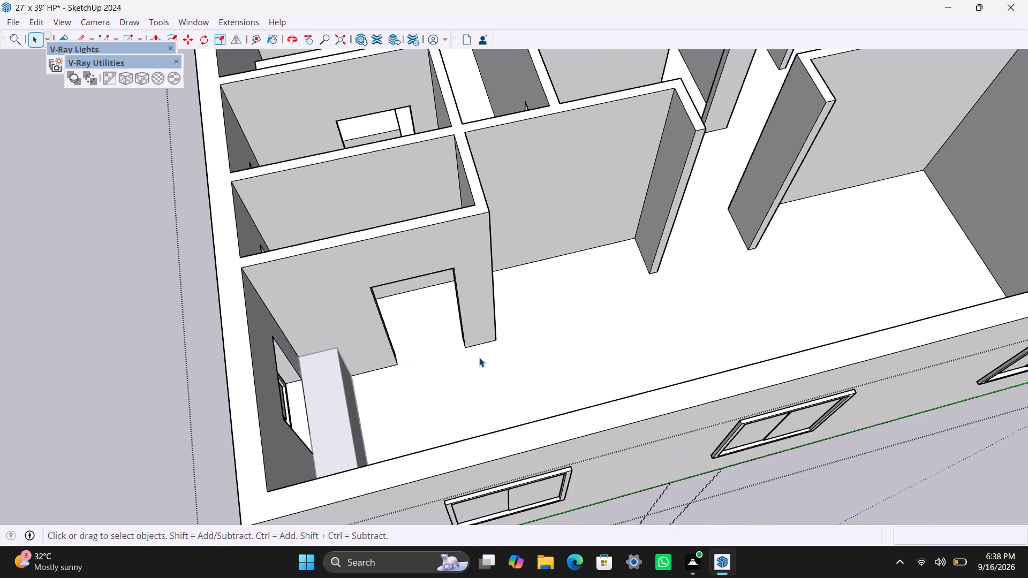
{"action": "middle_click_drag", "start_coordinate": [524, 371], "coordinate": [457, 366]}
{"action": "scroll", "coordinate": [425, 213], "scroll_direction": "up", "scroll_amount": 2}
{"action": "middle_click_drag", "start_coordinate": [497, 328], "coordinate": [599, 337]}
{"action": "scroll", "coordinate": [519, 323], "scroll_direction": "up", "scroll_amount": 2}
{"action": "middle_click_drag", "start_coordinate": [439, 331], "coordinate": [417, 302]}
{"action": "scroll", "coordinate": [464, 267], "scroll_direction": "up", "scroll_amount": 2}
{"action": "middle_click_drag", "start_coordinate": [471, 326], "coordinate": [452, 315]}
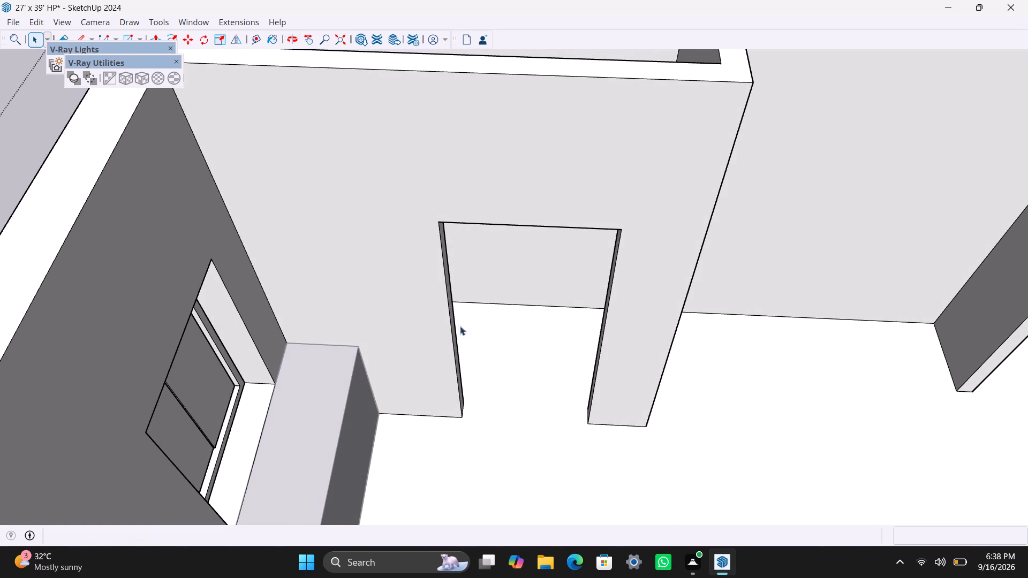
{"action": "key", "text": "r"}
{"action": "key", "text": "space"}
{"action": "double_click", "coordinate": [445, 207]}
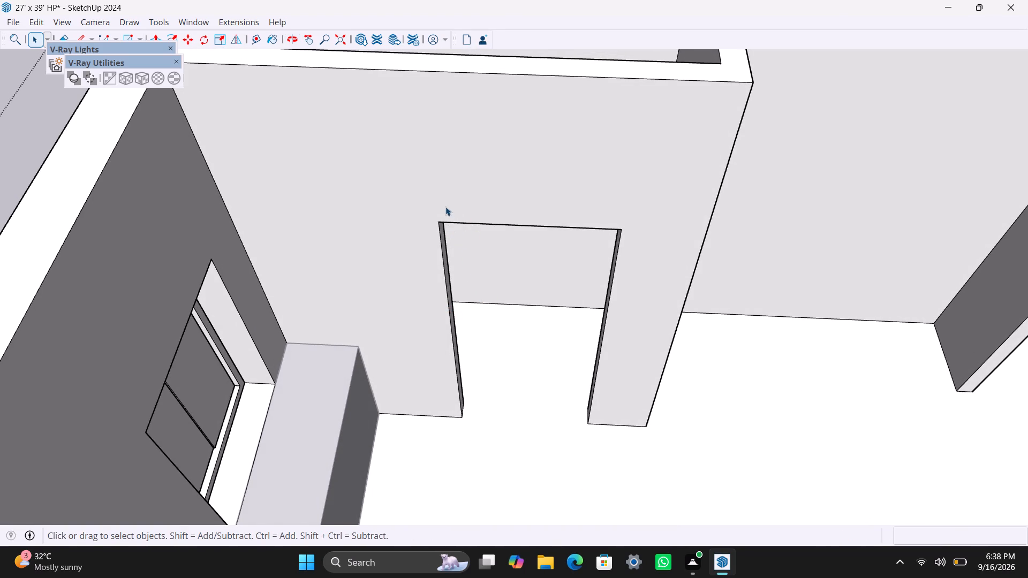
{"action": "left_click", "coordinate": [445, 207]}
{"action": "key", "text": "r"}
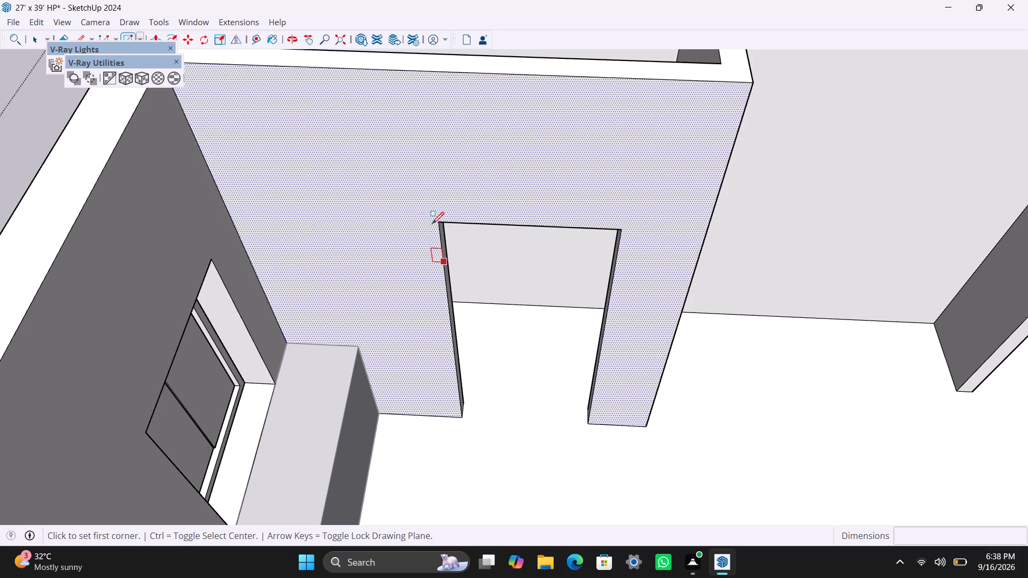
{"action": "left_click", "coordinate": [440, 223]}
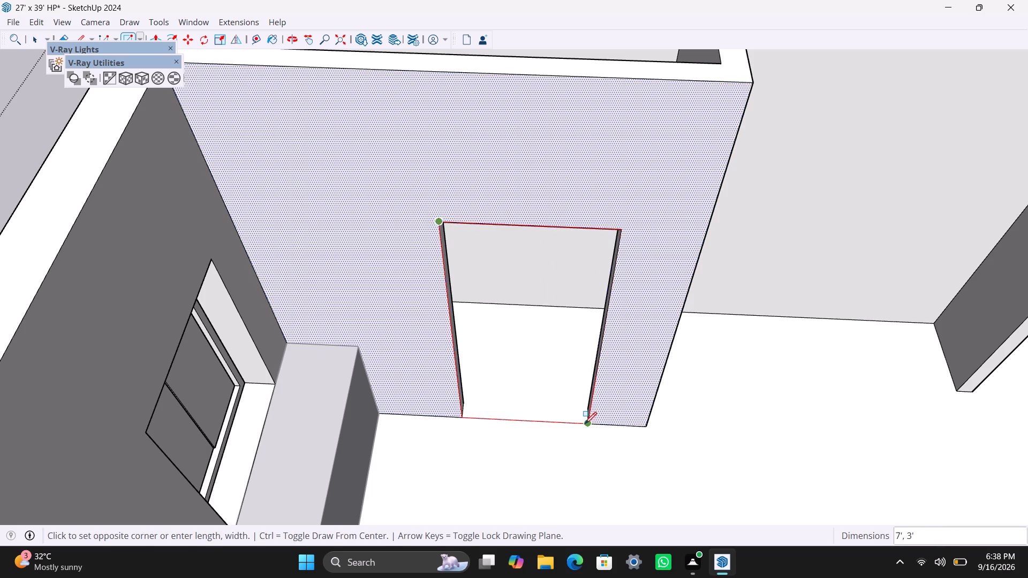
{"action": "left_click", "coordinate": [585, 424]}
{"action": "key", "text": "space"}
{"action": "double_click", "coordinate": [578, 388]}
{"action": "right_click", "coordinate": [578, 388]}
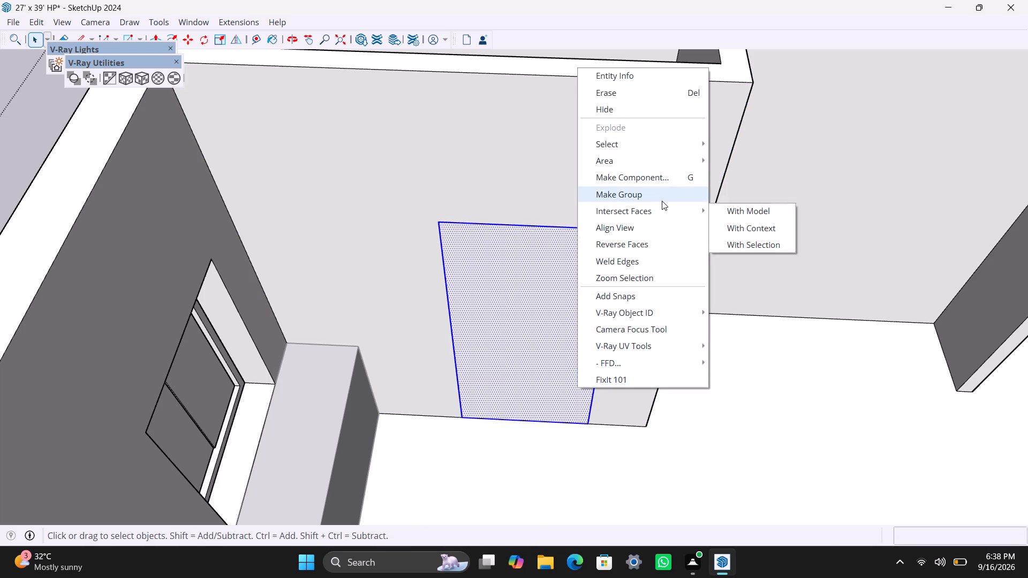
{"action": "left_click", "coordinate": [662, 201]}
Open the new door group and offset its face edges 2" inward to form the frame outline.
{"action": "double_click", "coordinate": [572, 339]}
{"action": "left_click", "coordinate": [554, 339]}
{"action": "key", "text": "f"}
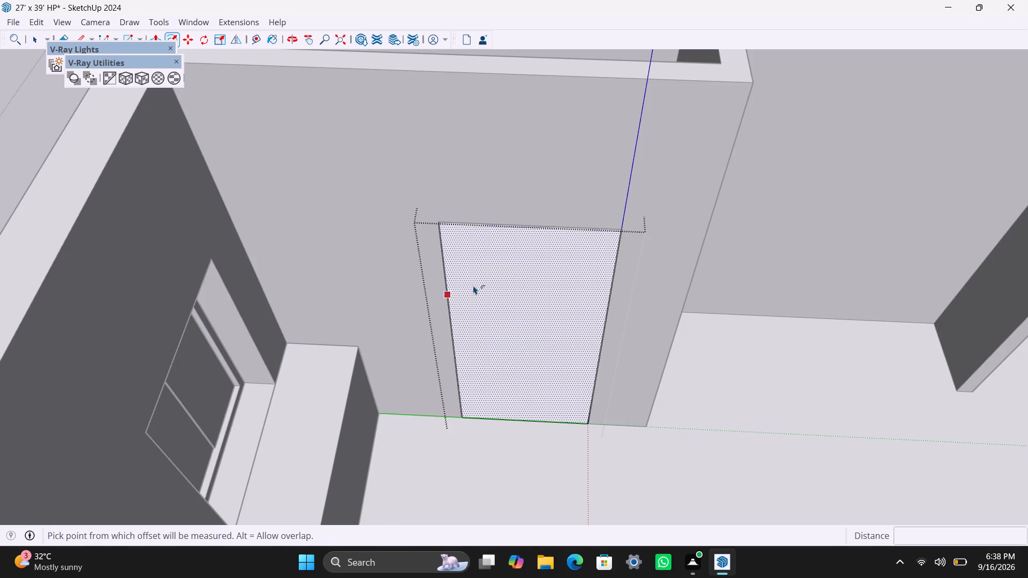
{"action": "left_click", "coordinate": [473, 285]}
{"action": "type", "text": "2\""}
{"action": "key", "text": "Return"}
{"action": "key", "text": "space"}
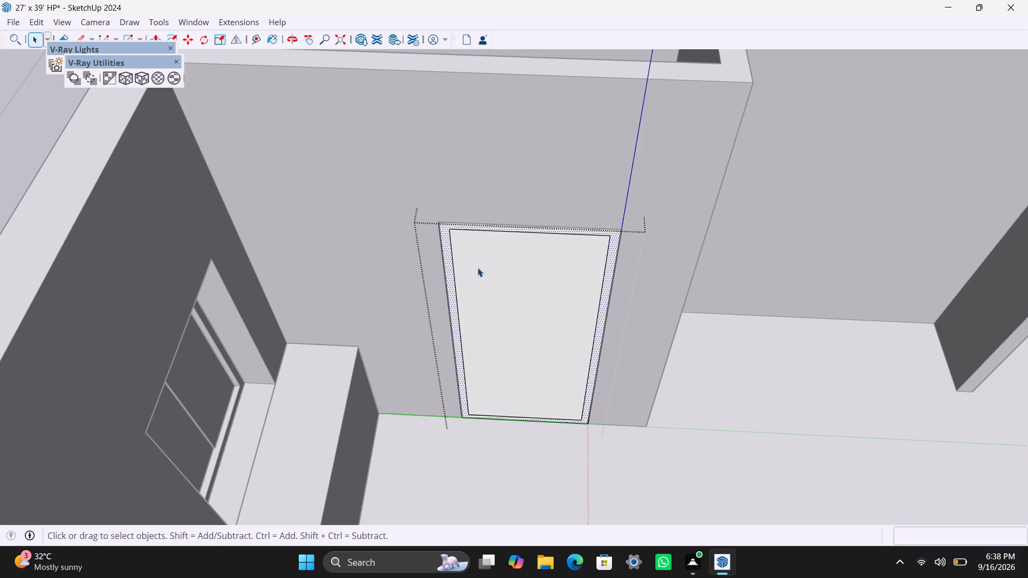
Delete the face inside the frame outline and extrude the remaining frame border 2.5" with Push/Pull.
{"action": "left_click", "coordinate": [564, 304]}
{"action": "key", "text": "Delete"}
{"action": "scroll", "coordinate": [476, 389], "scroll_direction": "up", "scroll_amount": 3}
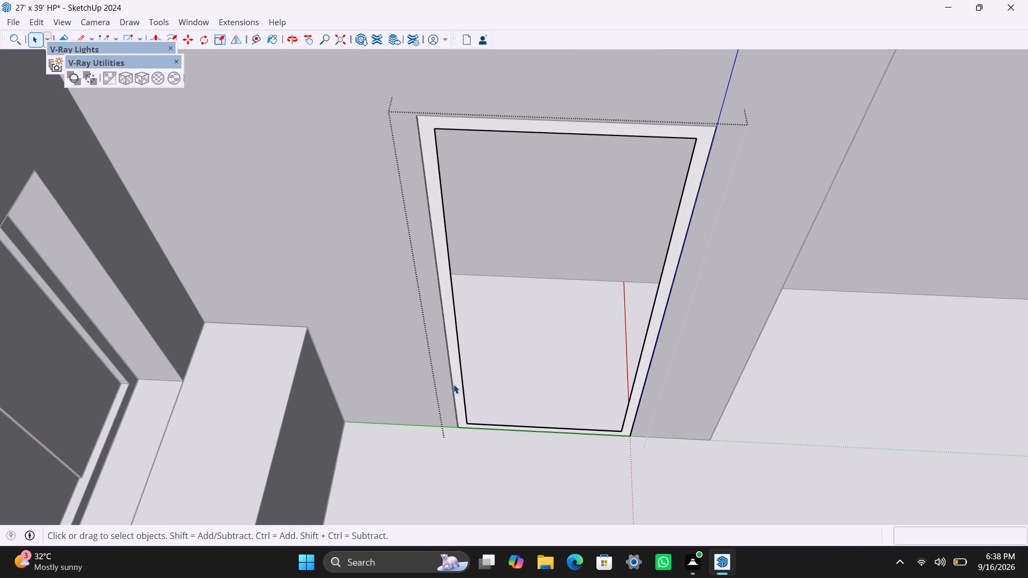
{"action": "scroll", "coordinate": [453, 373], "scroll_direction": "up", "scroll_amount": 3}
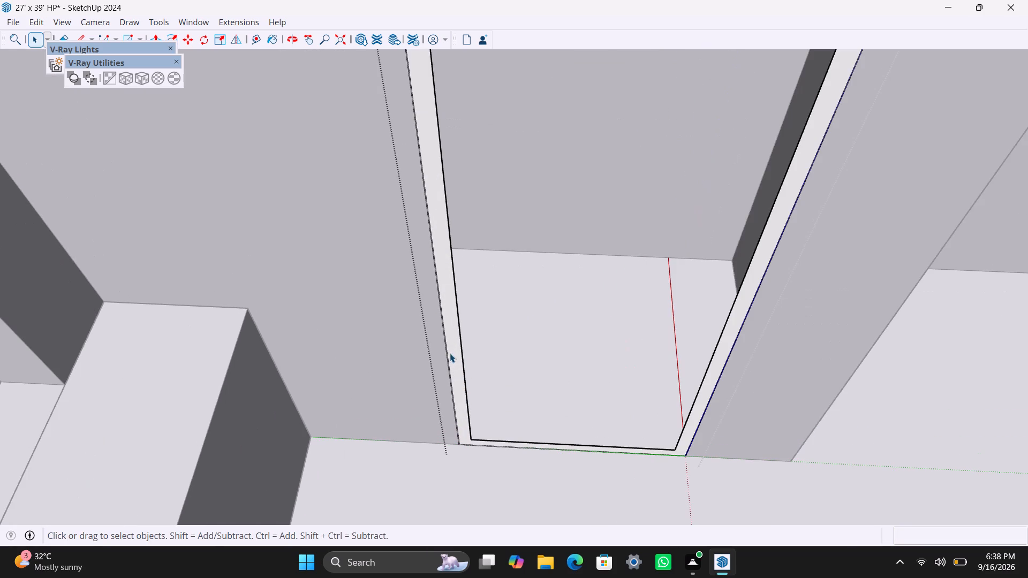
{"action": "left_click", "coordinate": [452, 345]}
{"action": "key", "text": "p"}
{"action": "left_click", "coordinate": [452, 345]}
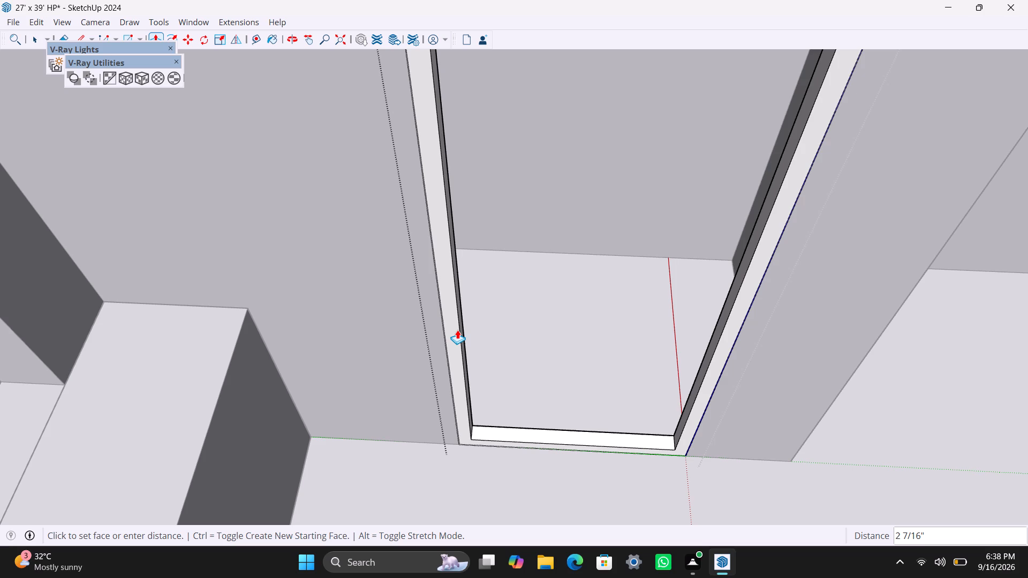
{"action": "type", "text": "2.5\""}
{"action": "key", "text": "Return"}
{"action": "key", "text": "space"}
Draw a rectangle filling the inside of the door frame and make it a group.
{"action": "scroll", "coordinate": [447, 362], "scroll_direction": "down", "scroll_amount": 3}
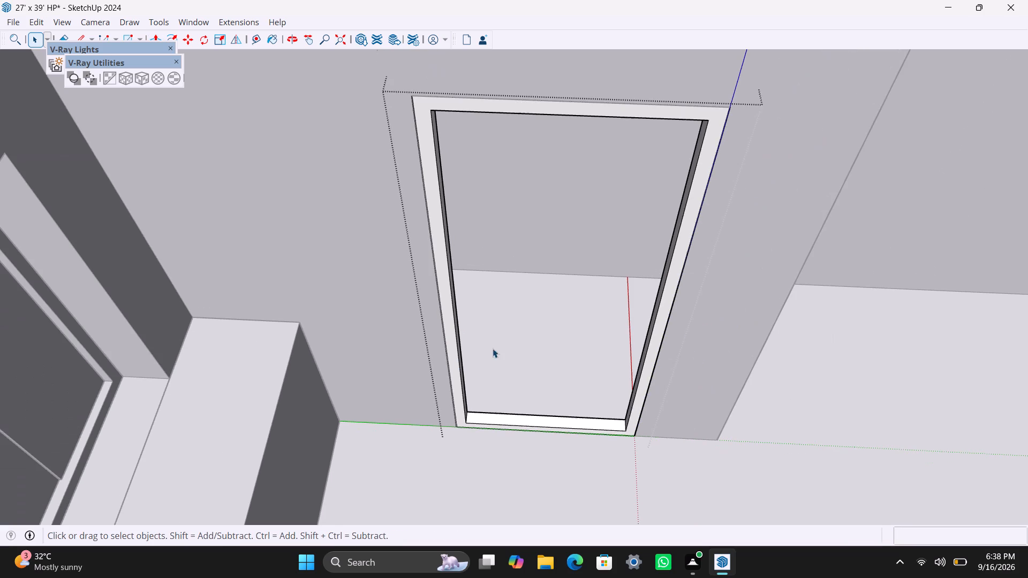
{"action": "key", "text": "r"}
{"action": "left_click_drag", "start_coordinate": [434, 114], "coordinate": [434, 124]}
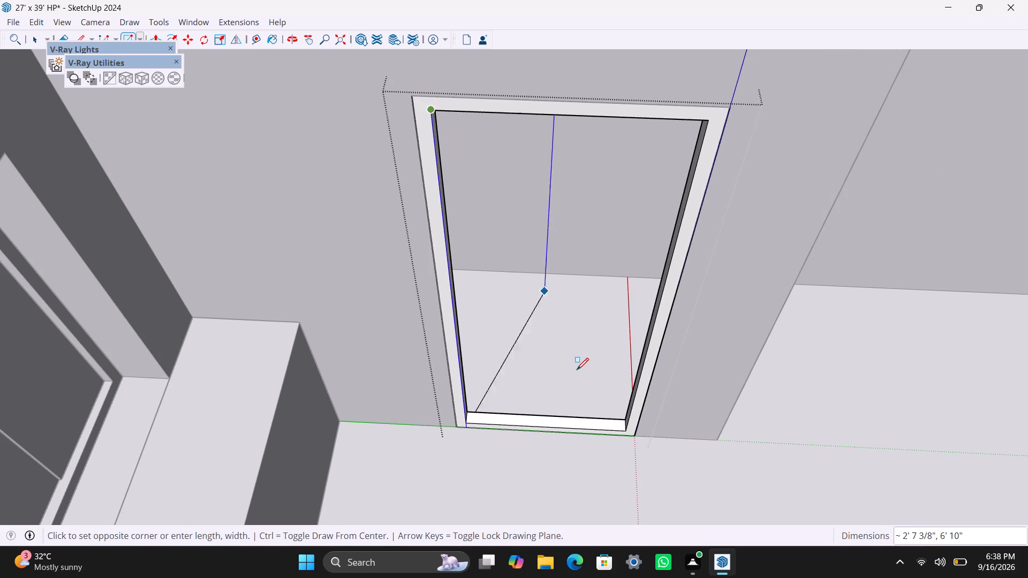
{"action": "left_click", "coordinate": [623, 431]}
{"action": "key", "text": "space"}
{"action": "double_click", "coordinate": [590, 393]}
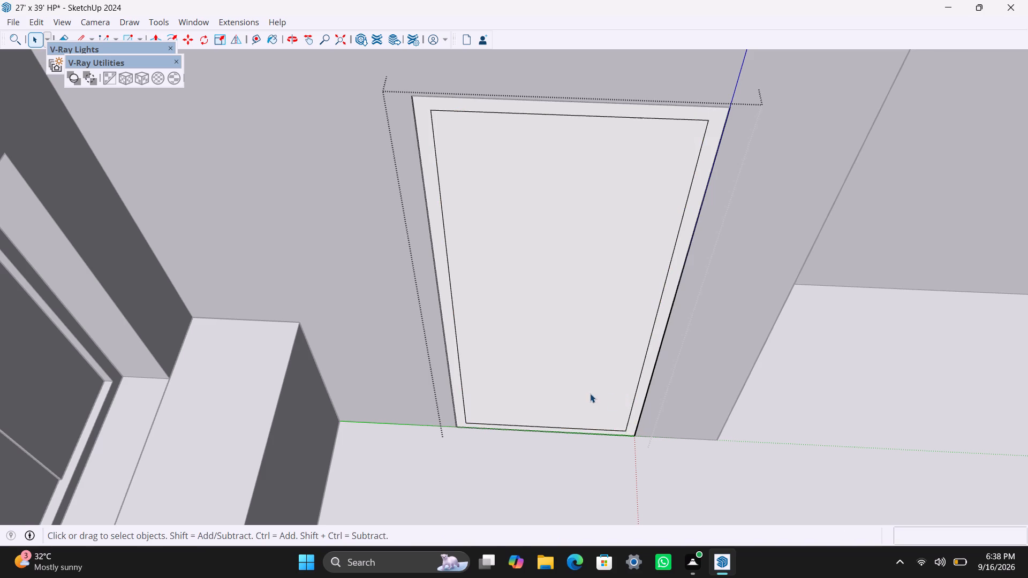
{"action": "right_click", "coordinate": [590, 393]}
{"action": "left_click", "coordinate": [637, 201]}
Open the door panel's group and extrude its face 18 mm with Push/Pull.
{"action": "double_click", "coordinate": [584, 314]}
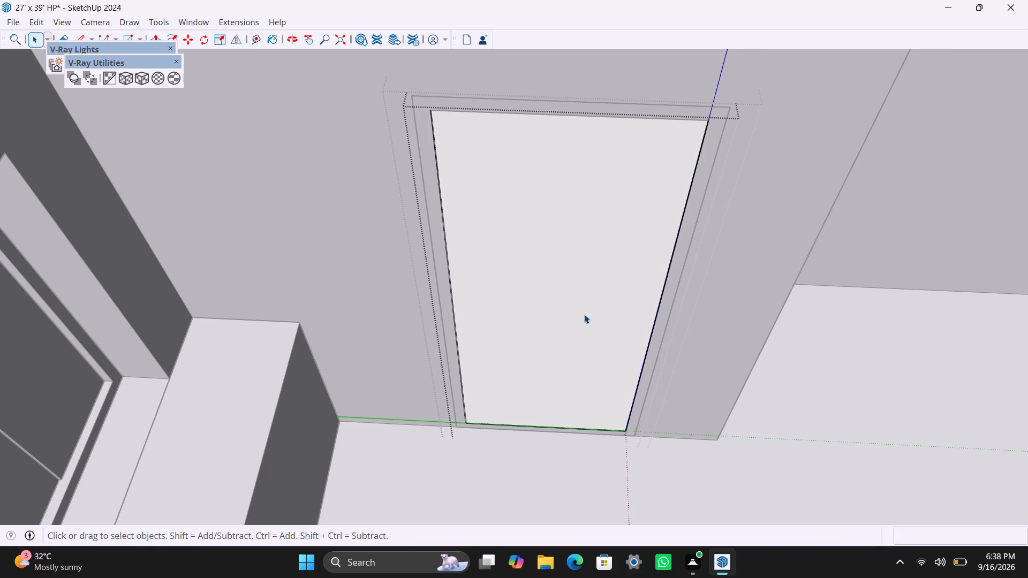
{"action": "left_click", "coordinate": [584, 314]}
{"action": "key", "text": "p"}
{"action": "left_click", "coordinate": [584, 314]}
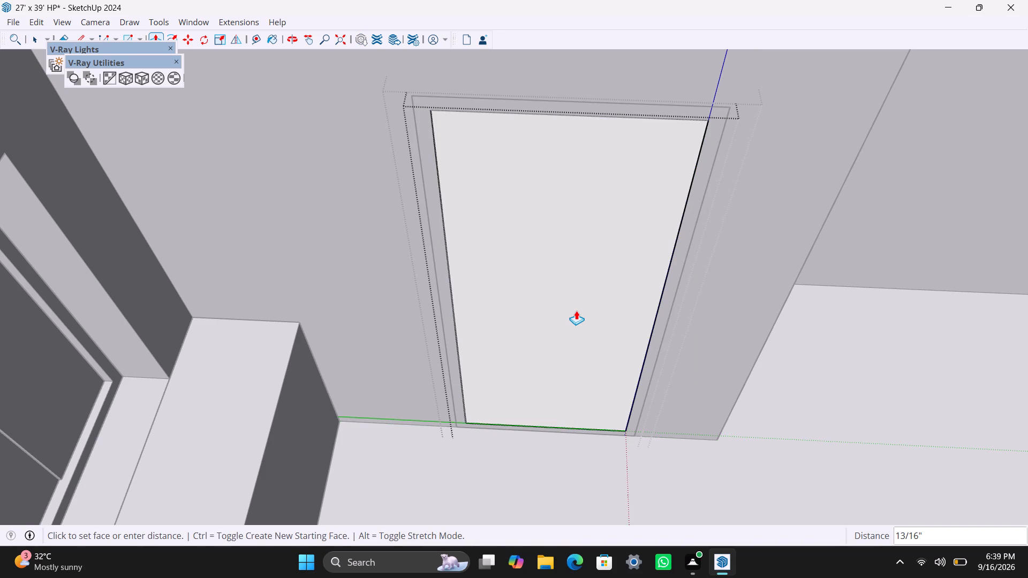
{"action": "type", "text": "18MM"}
{"action": "key", "text": "Return"}
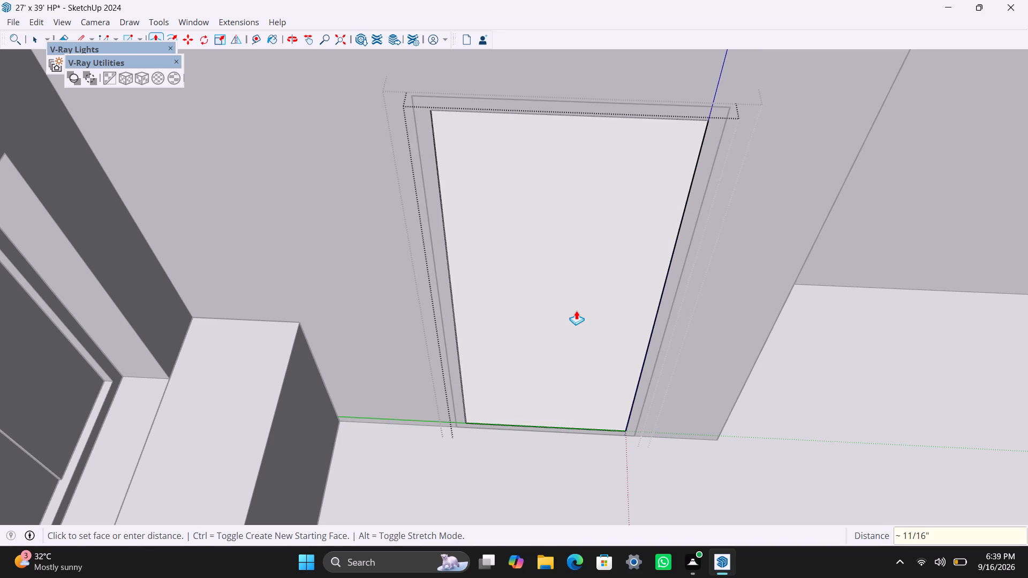
{"action": "key", "text": "space"}
Place handle guides 6" in from the door's side edge and 4' below its top, with parallel guides 1.5" further in and 8" higher.
{"action": "key", "text": "t"}
{"action": "left_click", "coordinate": [457, 337]}
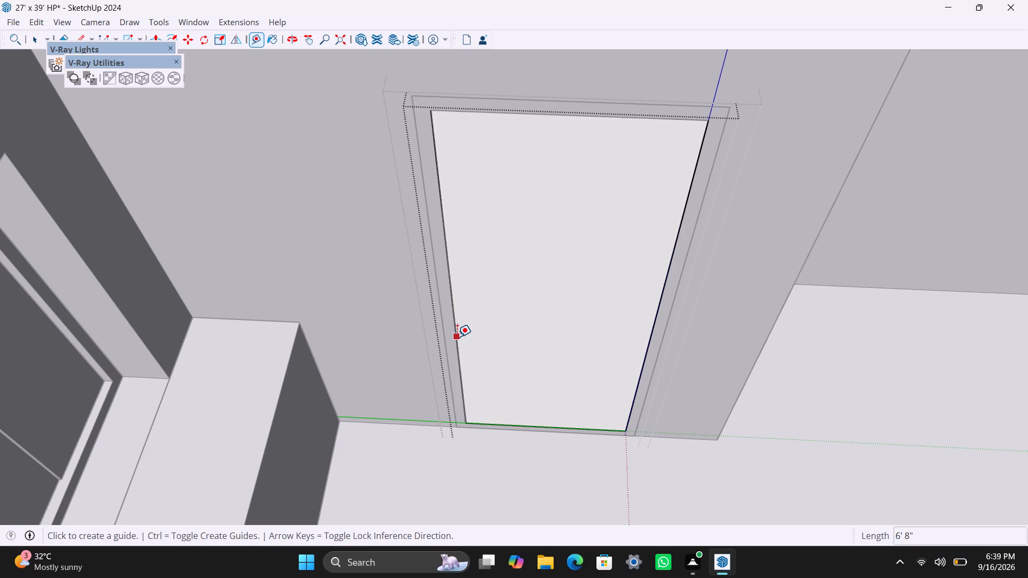
{"action": "type", "text": "6\""}
{"action": "key", "text": "Return"}
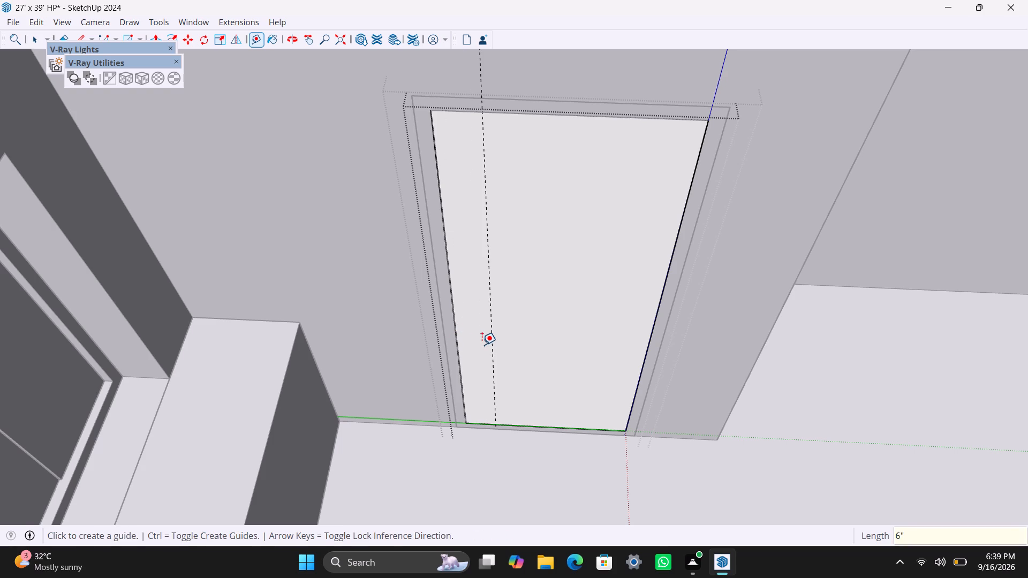
{"action": "left_click", "coordinate": [536, 118]}
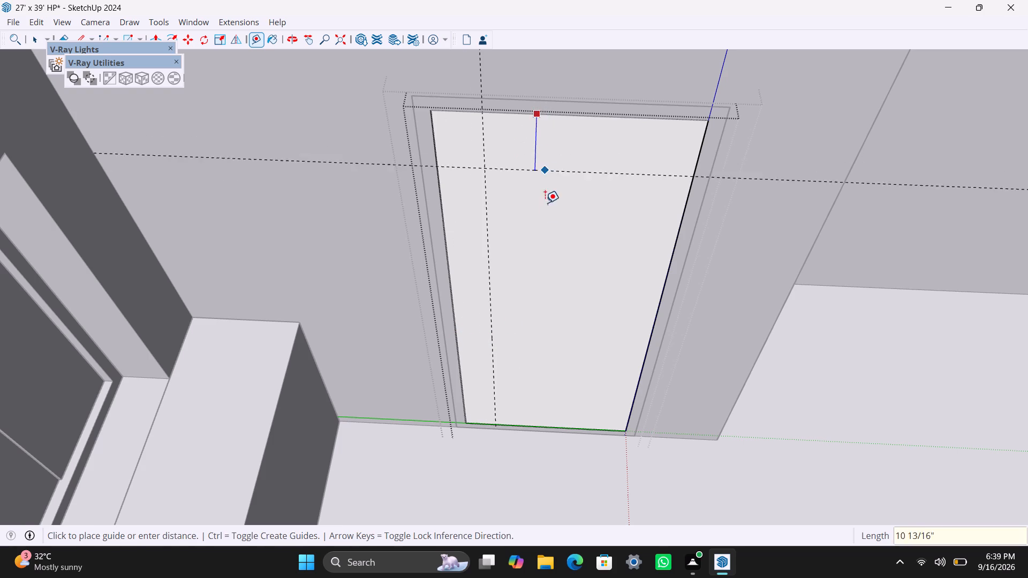
{"action": "type", "text": "4'"}
{"action": "key", "text": "Return"}
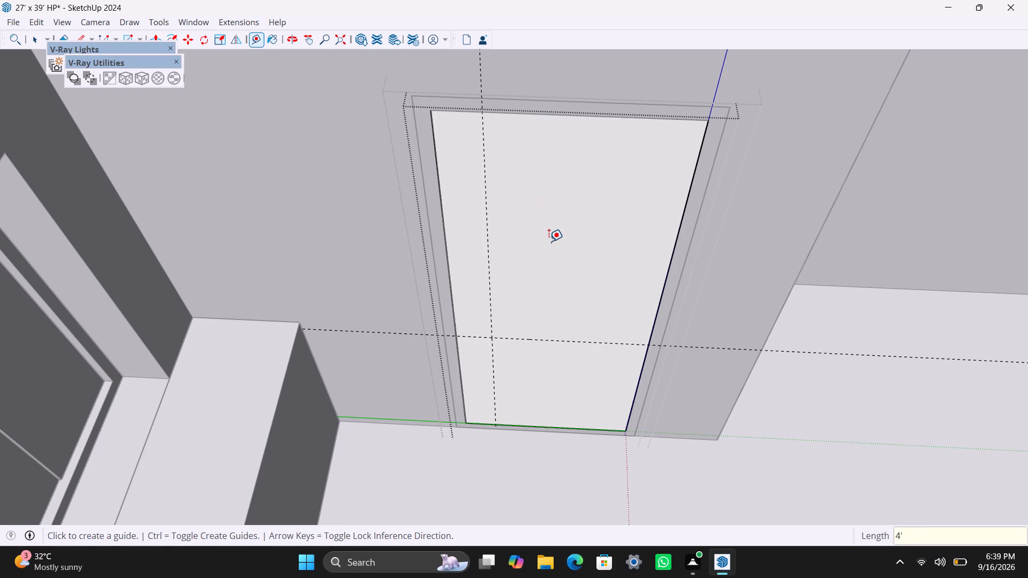
{"action": "left_click", "coordinate": [544, 341]}
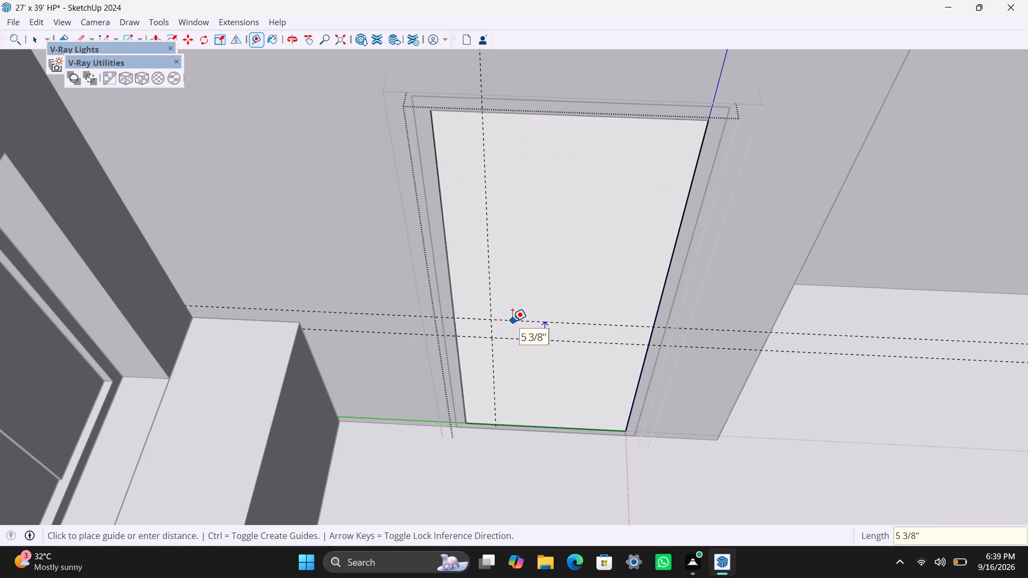
{"action": "type", "text": "8\""}
{"action": "key", "text": "Return"}
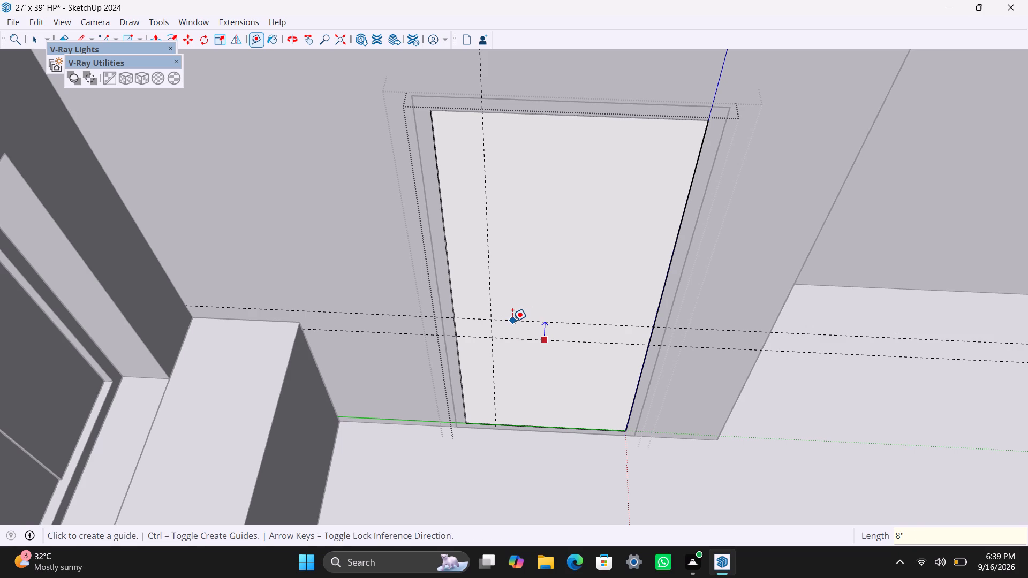
{"action": "left_click", "coordinate": [490, 252]}
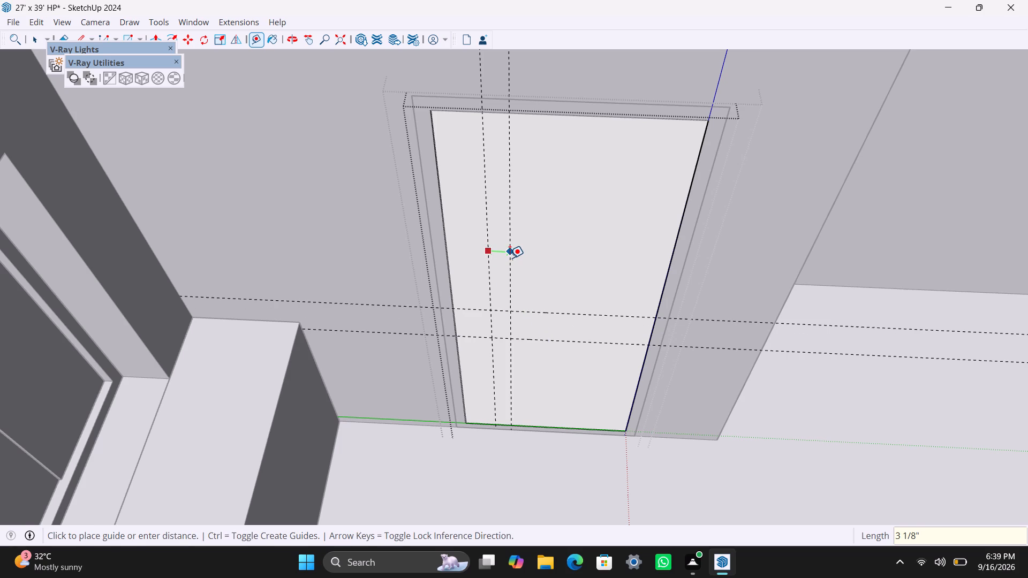
{"action": "type", "text": "1.5\""}
{"action": "key", "text": "Return"}
{"action": "key", "text": "space"}
Draw the 1.5" by 8" handle rectangle between the guide intersections on the door and make it a group.
{"action": "scroll", "coordinate": [504, 349], "scroll_direction": "up", "scroll_amount": 5}
{"action": "key", "text": "r"}
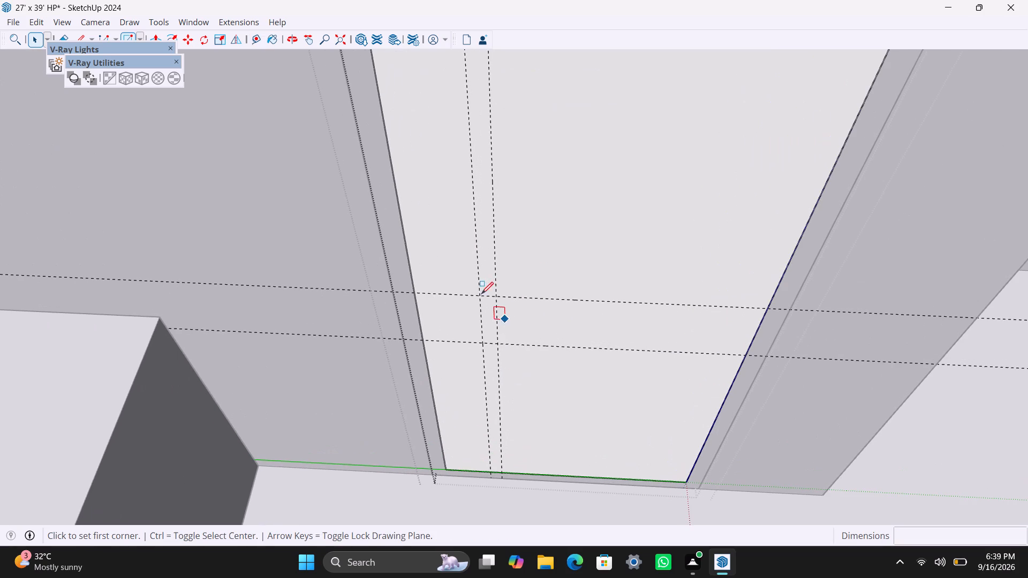
{"action": "left_click_drag", "start_coordinate": [483, 293], "coordinate": [484, 300]}
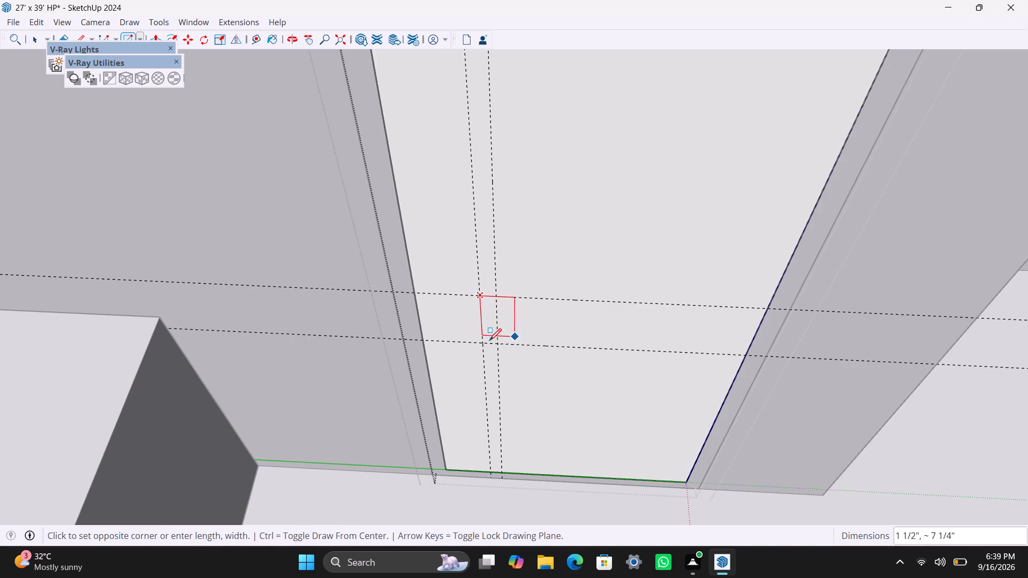
{"action": "left_click", "coordinate": [497, 344]}
{"action": "key", "text": "space"}
{"action": "double_click", "coordinate": [487, 328]}
{"action": "right_click", "coordinate": [487, 328]}
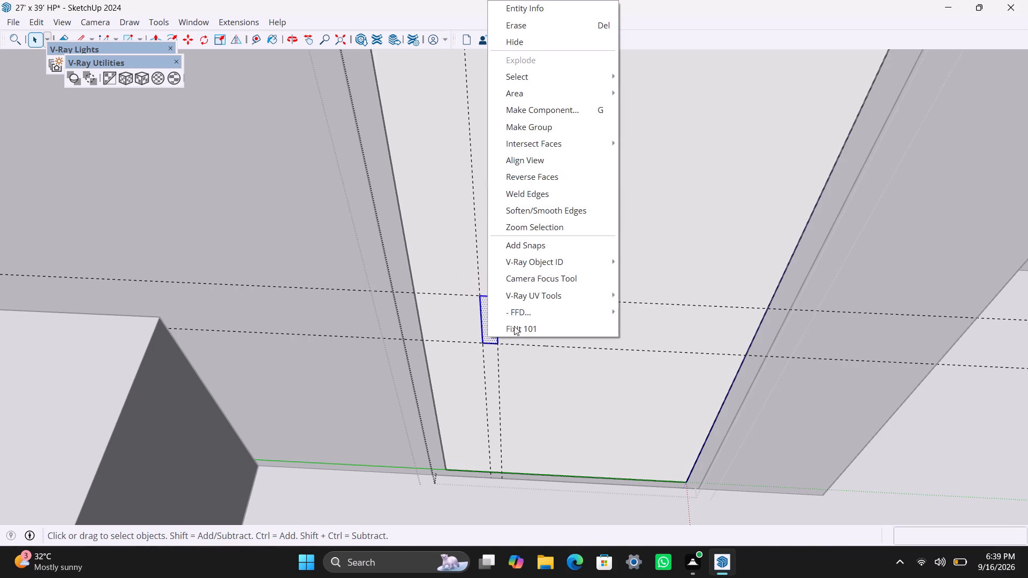
{"action": "left_click", "coordinate": [547, 131]}
Open the handle rectangle's group and extrude its face 0.5" out from the door with Push/Pull.
{"action": "scroll", "coordinate": [490, 332], "scroll_direction": "up", "scroll_amount": 2}
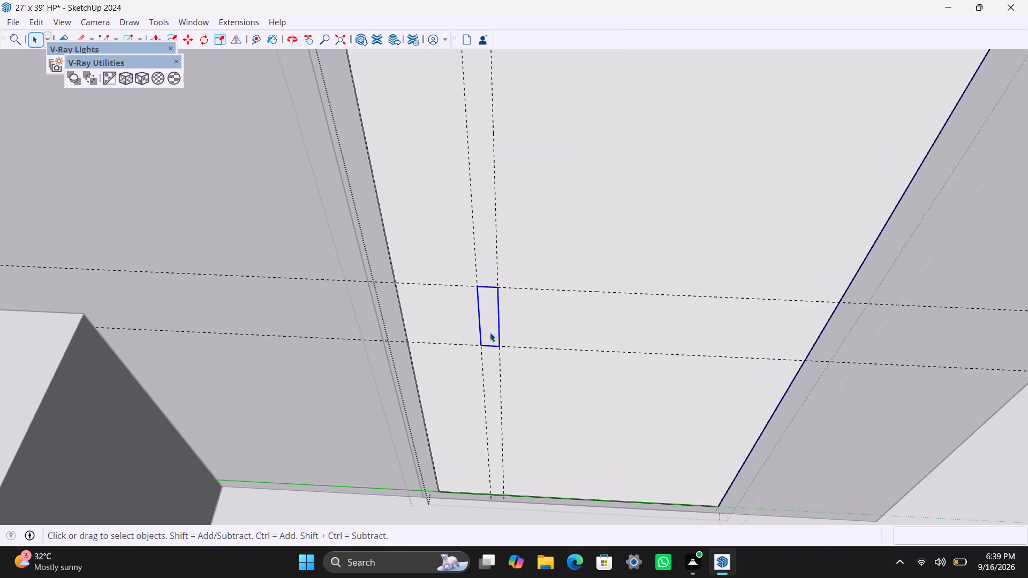
{"action": "triple_click", "coordinate": [490, 332]}
{"action": "key", "text": "p"}
{"action": "left_click", "coordinate": [490, 332]}
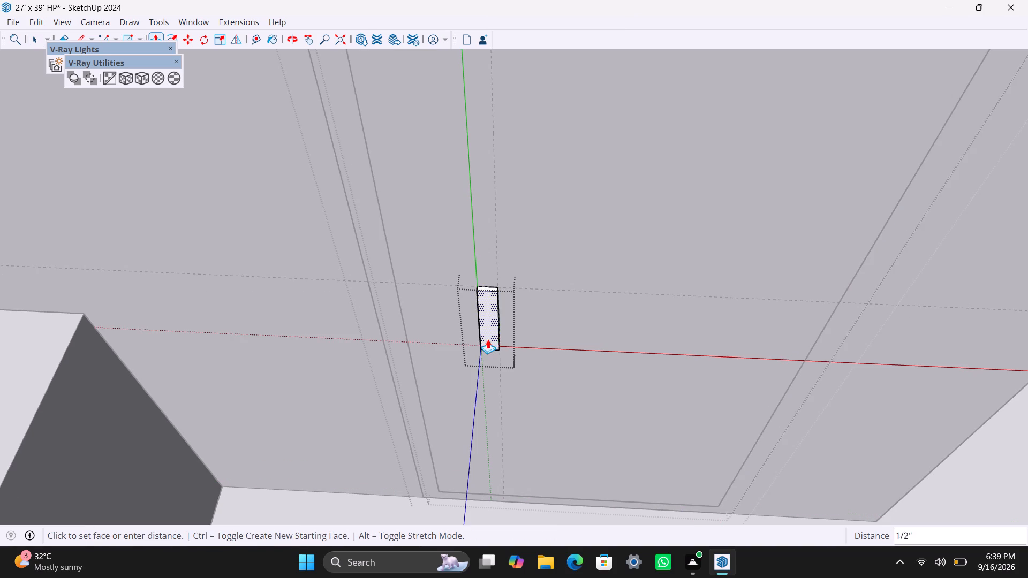
{"action": "type", "text": "0.5\""}
{"action": "key", "text": "Return"}
{"action": "key", "text": "space"}
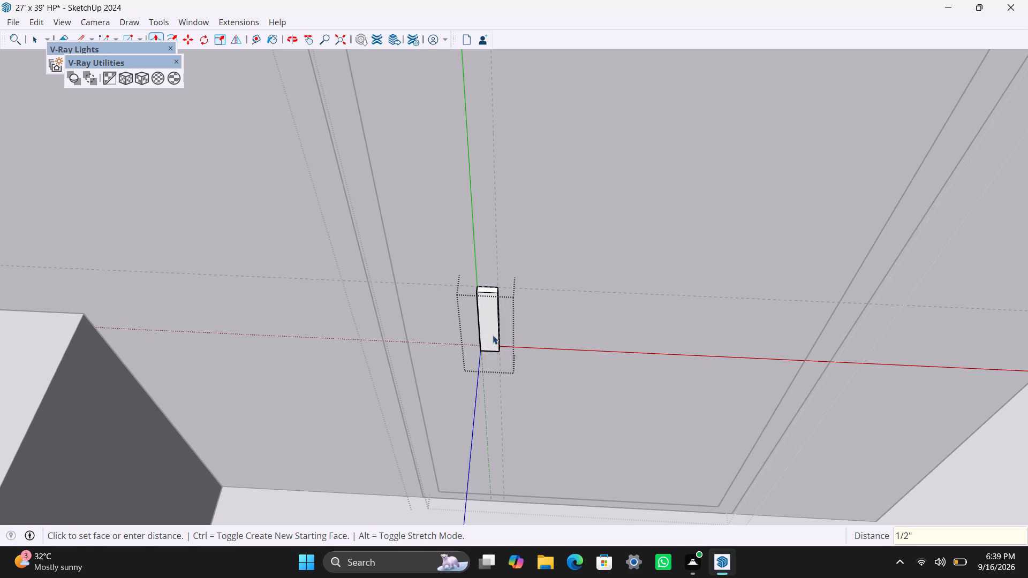
Close the open handle, door panel and frame groups to return to the whole house model.
{"action": "scroll", "coordinate": [477, 362], "scroll_direction": "down", "scroll_amount": 1}
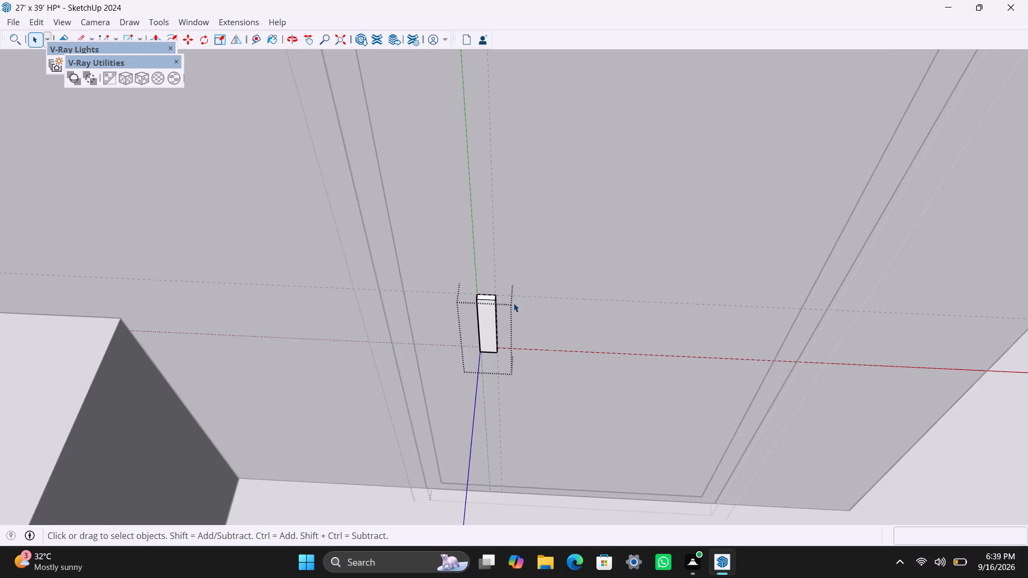
{"action": "scroll", "coordinate": [509, 339], "scroll_direction": "down", "scroll_amount": 9}
{"action": "scroll", "coordinate": [540, 294], "scroll_direction": "down", "scroll_amount": 4}
{"action": "scroll", "coordinate": [591, 323], "scroll_direction": "down", "scroll_amount": 4}
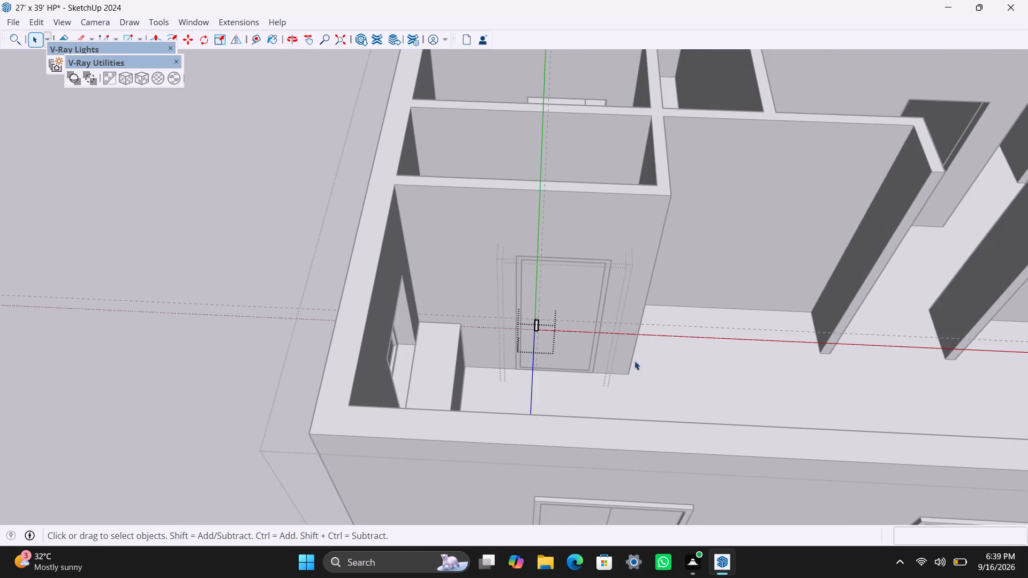
{"action": "scroll", "coordinate": [642, 403], "scroll_direction": "down", "scroll_amount": 4}
{"action": "scroll", "coordinate": [766, 450], "scroll_direction": "down", "scroll_amount": 4}
{"action": "middle_click_drag", "start_coordinate": [752, 376], "coordinate": [661, 368]}
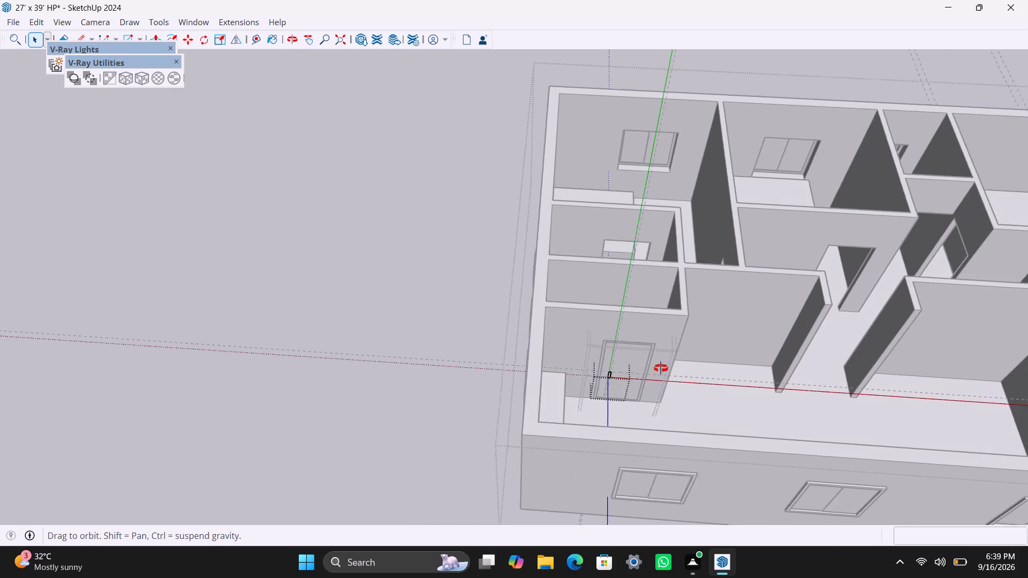
{"action": "middle_click_drag", "start_coordinate": [661, 368], "coordinate": [209, 386]}
{"action": "scroll", "coordinate": [444, 450], "scroll_direction": "down", "scroll_amount": 4}
{"action": "middle_click_drag", "start_coordinate": [534, 445], "coordinate": [187, 426]}
{"action": "left_click", "coordinate": [674, 313]}
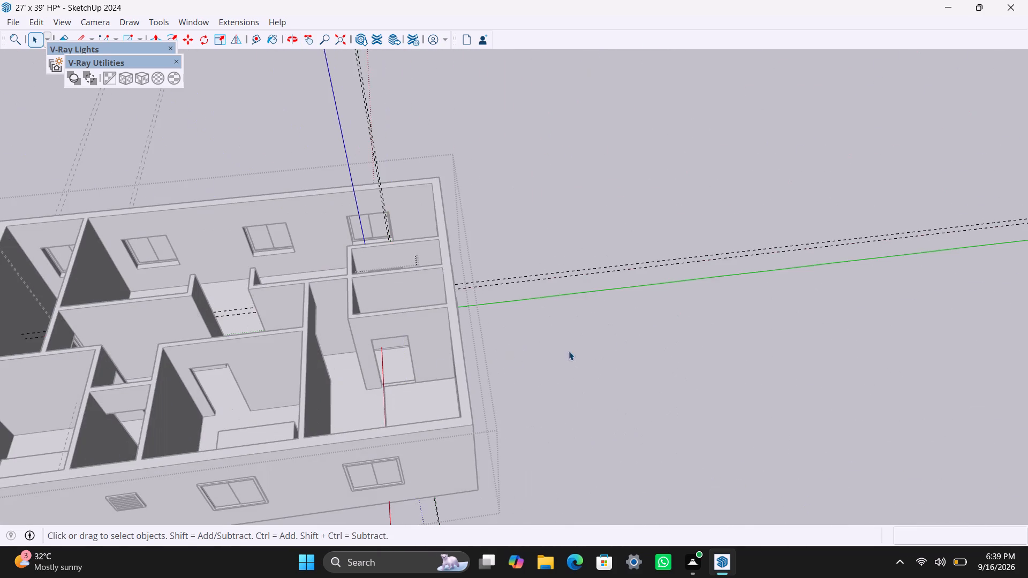
{"action": "scroll", "coordinate": [399, 347], "scroll_direction": "up", "scroll_amount": 3}
{"action": "left_click", "coordinate": [685, 343]}
{"action": "left_click", "coordinate": [658, 353]}
{"action": "left_click", "coordinate": [652, 354]}
Draw a 7' high rectangle filling the door opening in the corner room's wall behind the low block and make it a group.
{"action": "scroll", "coordinate": [426, 408], "scroll_direction": "down", "scroll_amount": 2}
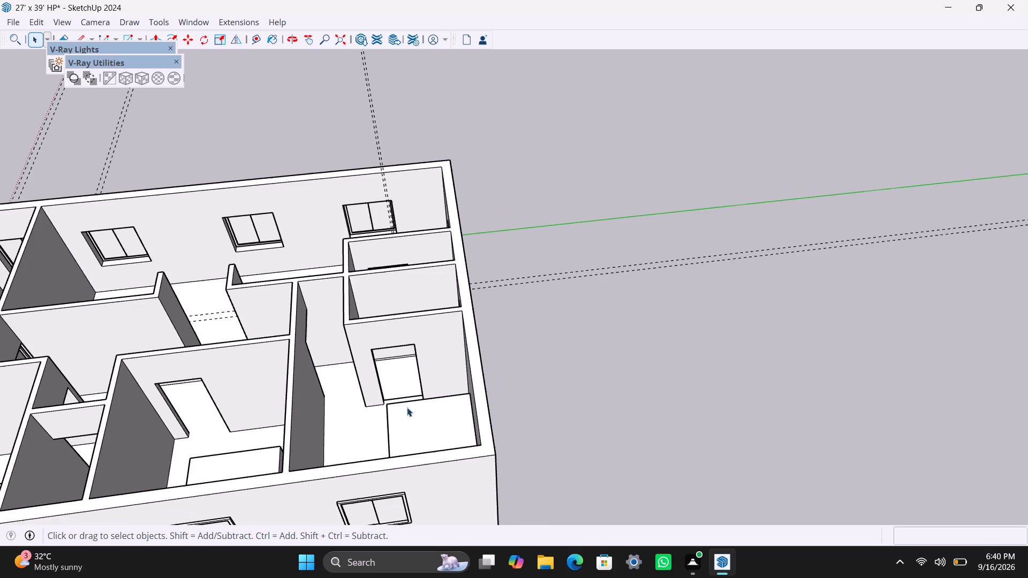
{"action": "middle_click_drag", "start_coordinate": [387, 399], "coordinate": [578, 417], "text": "shift"}
{"action": "scroll", "coordinate": [542, 404], "scroll_direction": "up", "scroll_amount": 2}
{"action": "middle_click_drag", "start_coordinate": [539, 413], "coordinate": [497, 410]}
{"action": "scroll", "coordinate": [582, 379], "scroll_direction": "up", "scroll_amount": 3}
{"action": "middle_click_drag", "start_coordinate": [611, 448], "coordinate": [607, 452]}
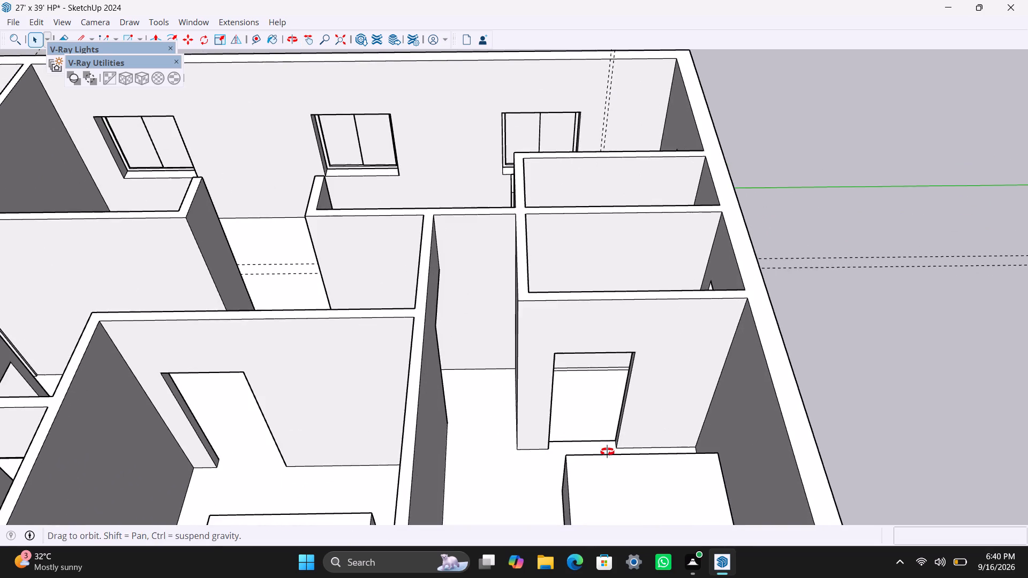
{"action": "middle_click_drag", "start_coordinate": [607, 452], "coordinate": [600, 463]}
{"action": "scroll", "coordinate": [553, 407], "scroll_direction": "up", "scroll_amount": 2}
{"action": "middle_click", "coordinate": [610, 416]}
{"action": "key", "text": "r"}
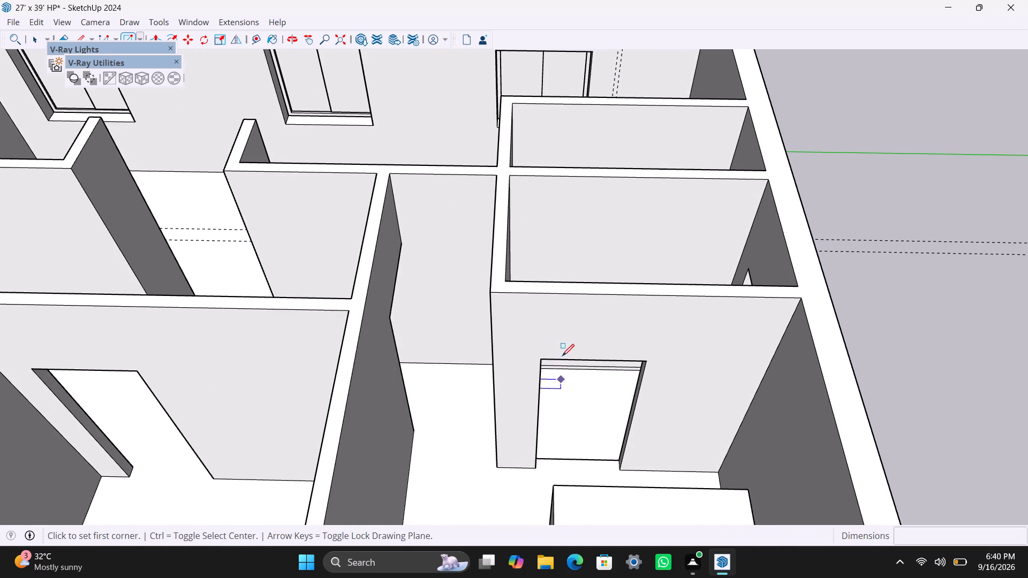
{"action": "left_click_drag", "start_coordinate": [542, 360], "coordinate": [542, 366]}
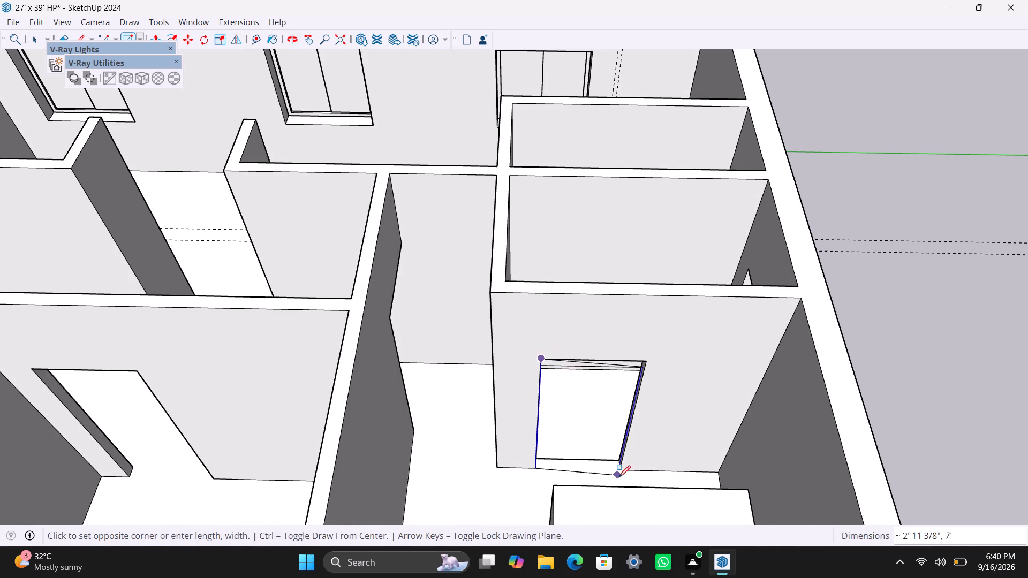
{"action": "left_click", "coordinate": [623, 474]}
{"action": "key", "text": "space"}
{"action": "double_click", "coordinate": [590, 444]}
{"action": "right_click", "coordinate": [590, 444]}
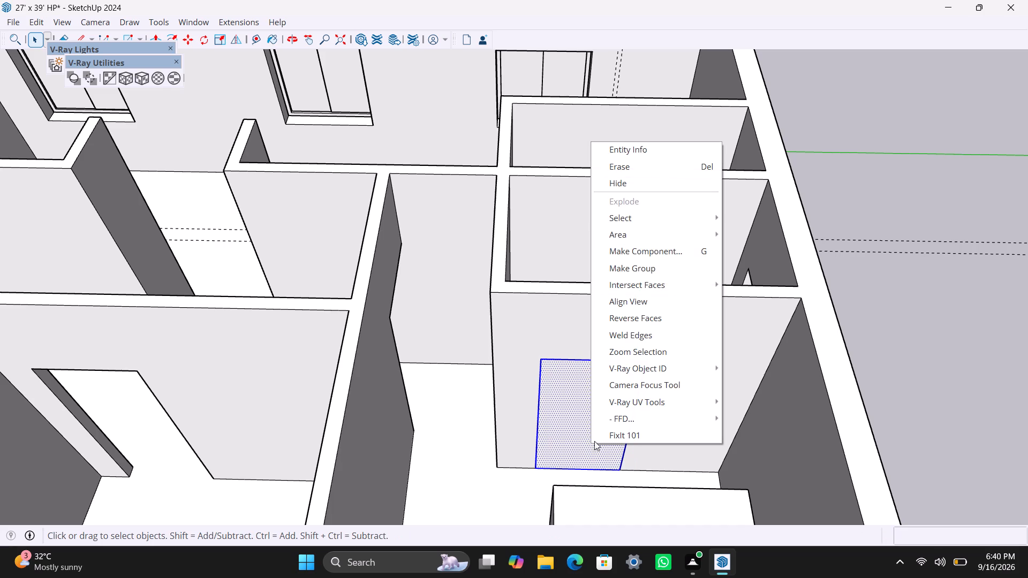
{"action": "left_click", "coordinate": [653, 270]}
Open the new door group and offset its face edges 2" inward to form the frame outline.
{"action": "left_click", "coordinate": [575, 427]}
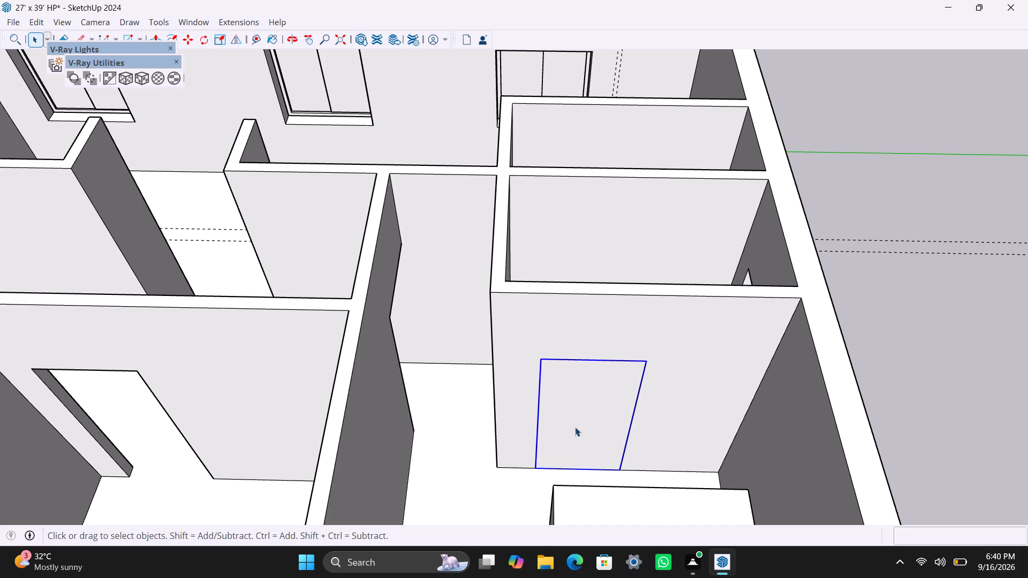
{"action": "left_click", "coordinate": [573, 423]}
{"action": "triple_click", "coordinate": [565, 412]}
{"action": "key", "text": "f"}
{"action": "left_click", "coordinate": [564, 404]}
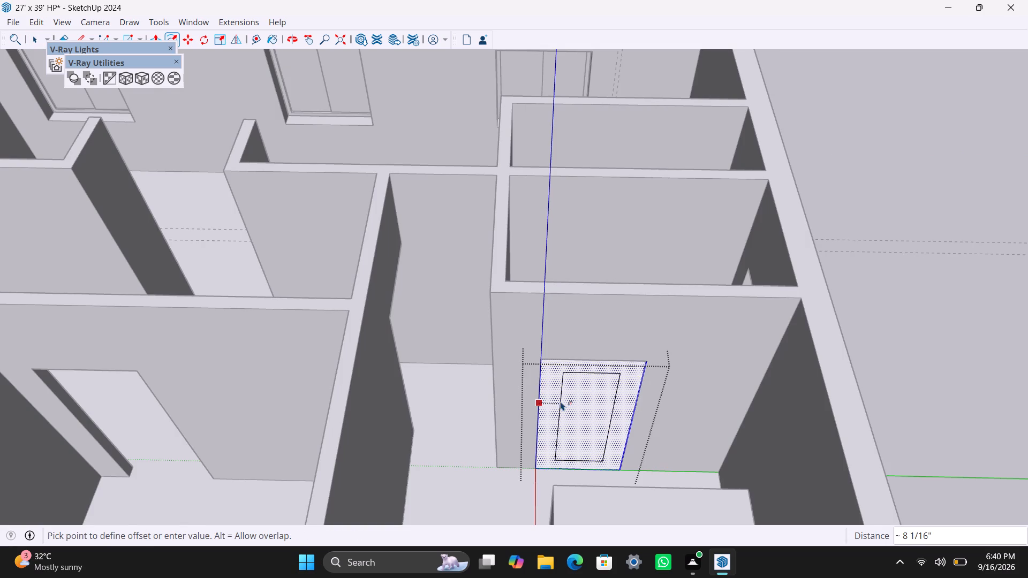
{"action": "type", "text": "2\""}
{"action": "key", "text": "Return"}
{"action": "key", "text": "space"}
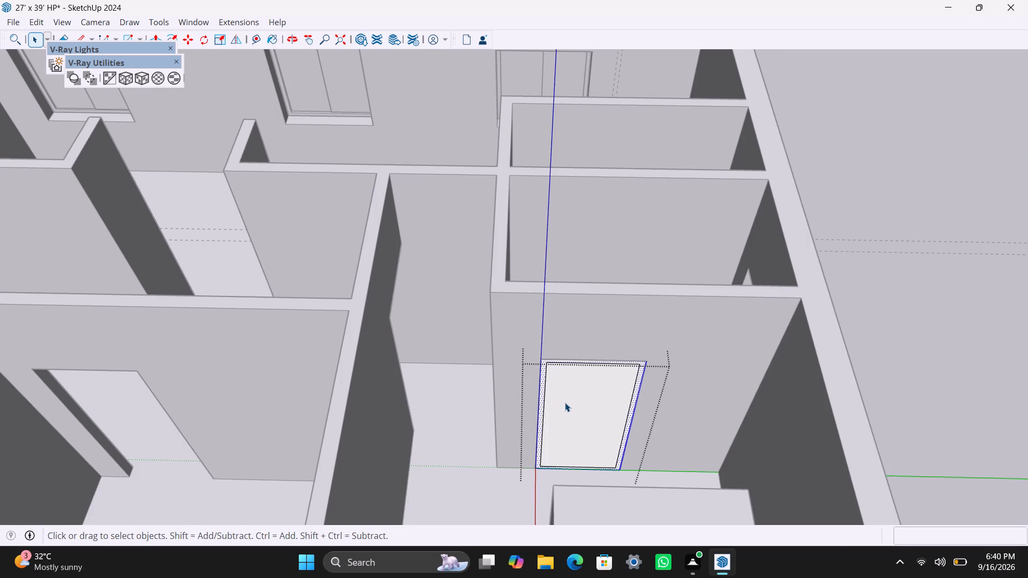
Delete the face inside the door frame outline and extrude the remaining border 2.5" with Push/Pull.
{"action": "left_click", "coordinate": [578, 424]}
{"action": "key", "text": "Delete"}
{"action": "scroll", "coordinate": [553, 449], "scroll_direction": "up", "scroll_amount": 6}
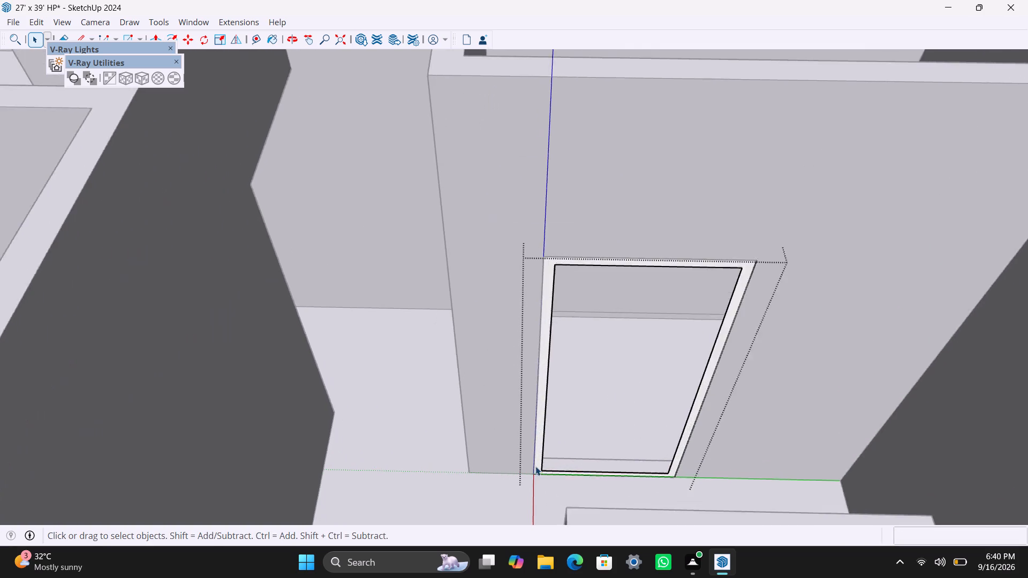
{"action": "scroll", "coordinate": [535, 466], "scroll_direction": "up", "scroll_amount": 3}
{"action": "left_click", "coordinate": [538, 451]}
{"action": "key", "text": "p"}
{"action": "left_click", "coordinate": [538, 451]}
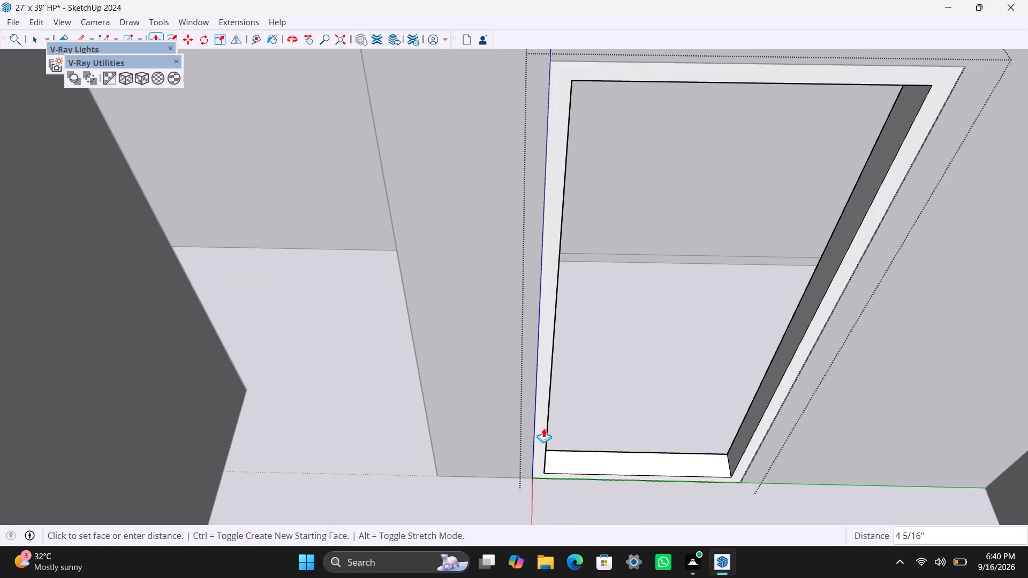
{"action": "type", "text": "2.5\""}
{"action": "key", "text": "Return"}
{"action": "key", "text": "space"}
{"action": "scroll", "coordinate": [583, 411], "scroll_direction": "down", "scroll_amount": 5}
{"action": "scroll", "coordinate": [581, 373], "scroll_direction": "up", "scroll_amount": 1}
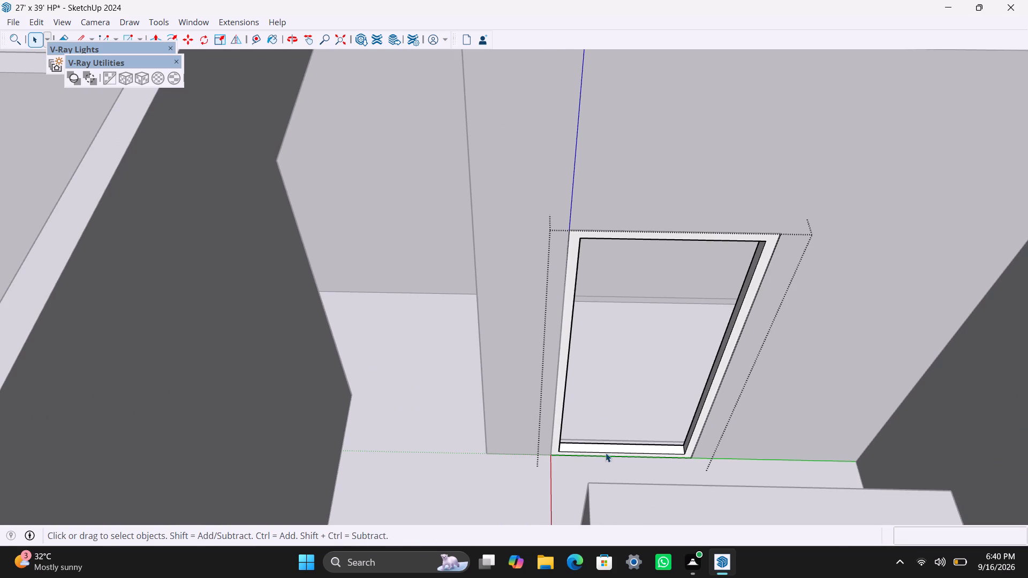
Draw a rectangle filling the inside of the door frame and make it a group for the door panel.
{"action": "key", "text": "r"}
{"action": "left_click", "coordinate": [586, 240]}
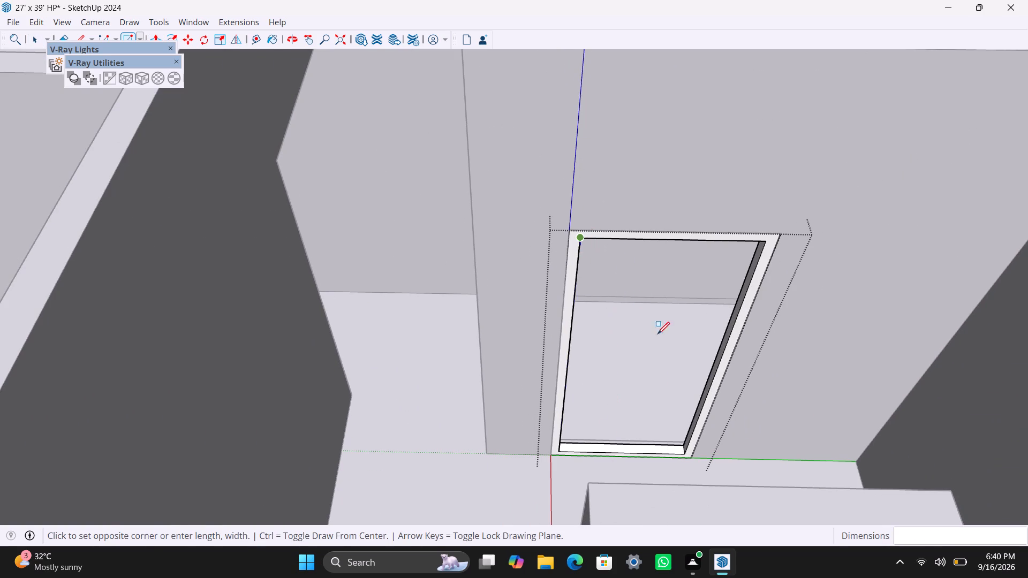
{"action": "left_click", "coordinate": [685, 453]}
{"action": "key", "text": "space"}
{"action": "double_click", "coordinate": [660, 418]}
{"action": "right_click", "coordinate": [659, 417]}
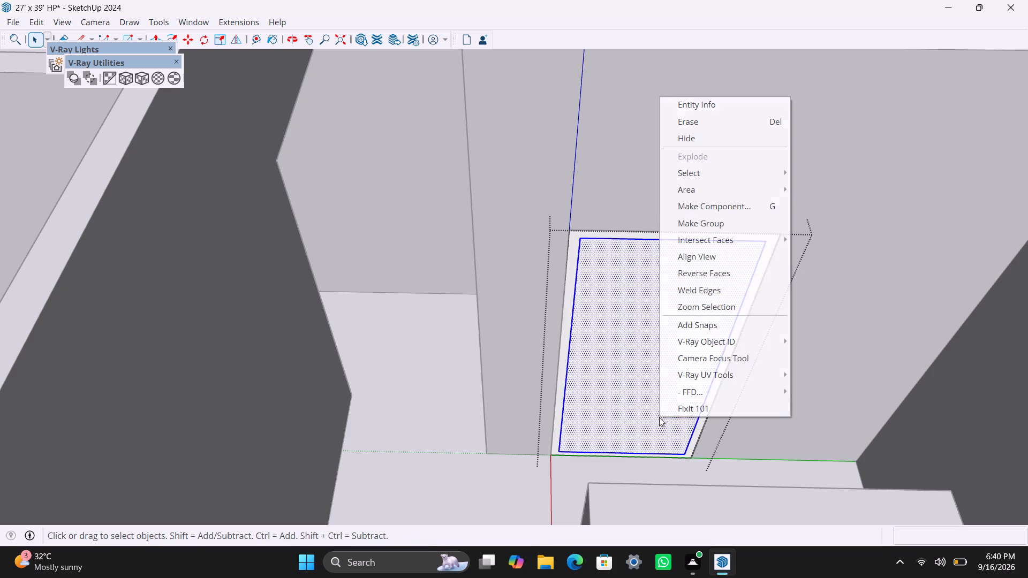
{"action": "left_click", "coordinate": [722, 229]}
Open the door panel group and extrude its face 18 mm with Push/Pull.
{"action": "triple_click", "coordinate": [678, 331]}
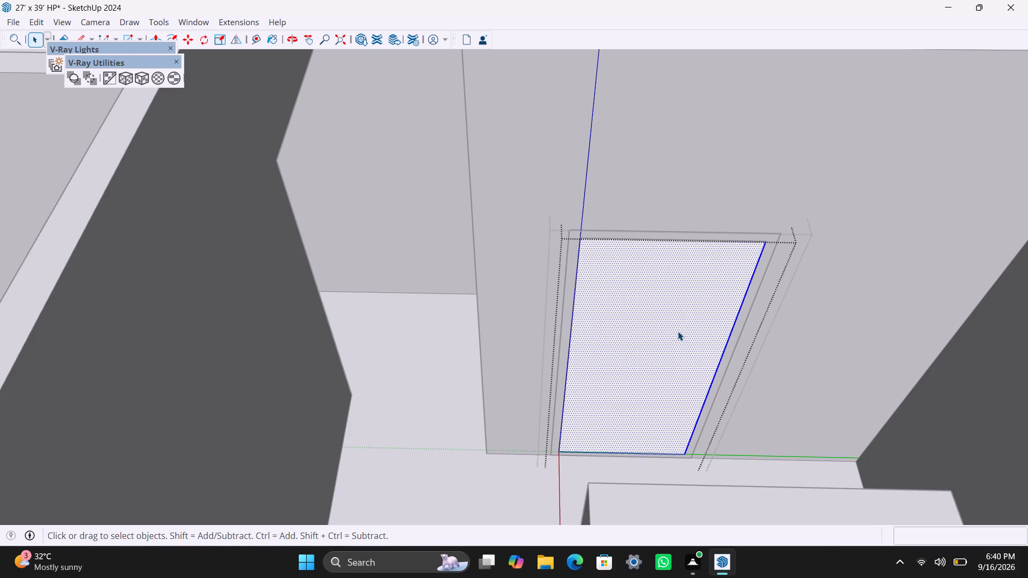
{"action": "key", "text": "p"}
{"action": "left_click", "coordinate": [678, 331]}
{"action": "type", "text": "18MM"}
{"action": "key", "text": "Escape"}
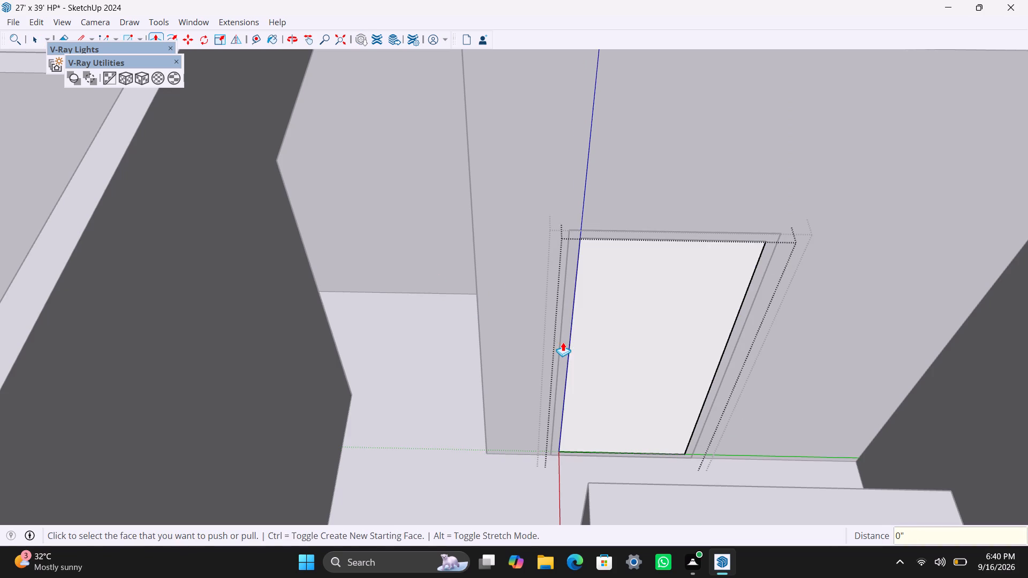
{"action": "left_click_drag", "start_coordinate": [646, 398], "coordinate": [642, 385]}
{"action": "type", "text": "18MM"}
{"action": "key", "text": "Return"}
{"action": "key", "text": "space"}
{"action": "scroll", "coordinate": [679, 378], "scroll_direction": "up", "scroll_amount": 1}
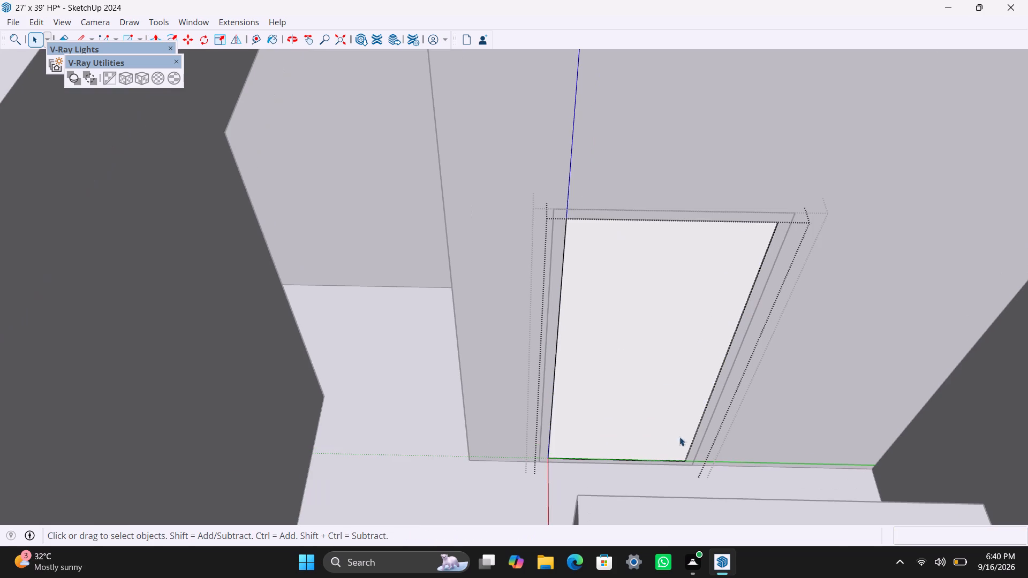
Place Tape Measure guides on the door panel 4' below its top edge and 6" in from its vertical edge beside the origin.
{"action": "middle_click_drag", "start_coordinate": [684, 436], "coordinate": [603, 412], "text": "shift"}
{"action": "scroll", "coordinate": [604, 260], "scroll_direction": "up", "scroll_amount": 2}
{"action": "middle_click", "coordinate": [543, 267]}
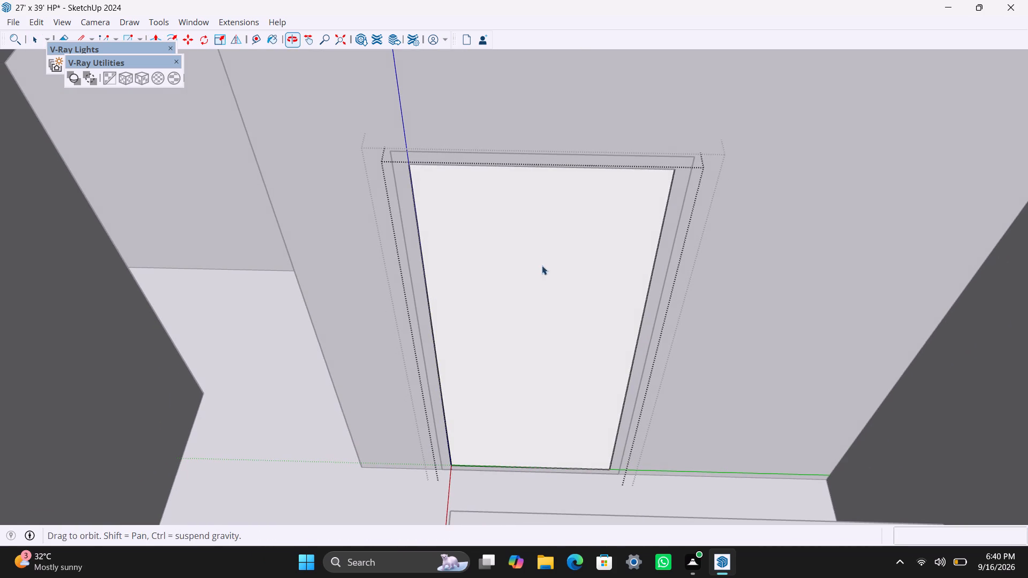
{"action": "key", "text": "t"}
{"action": "left_click_drag", "start_coordinate": [545, 170], "coordinate": [542, 180]}
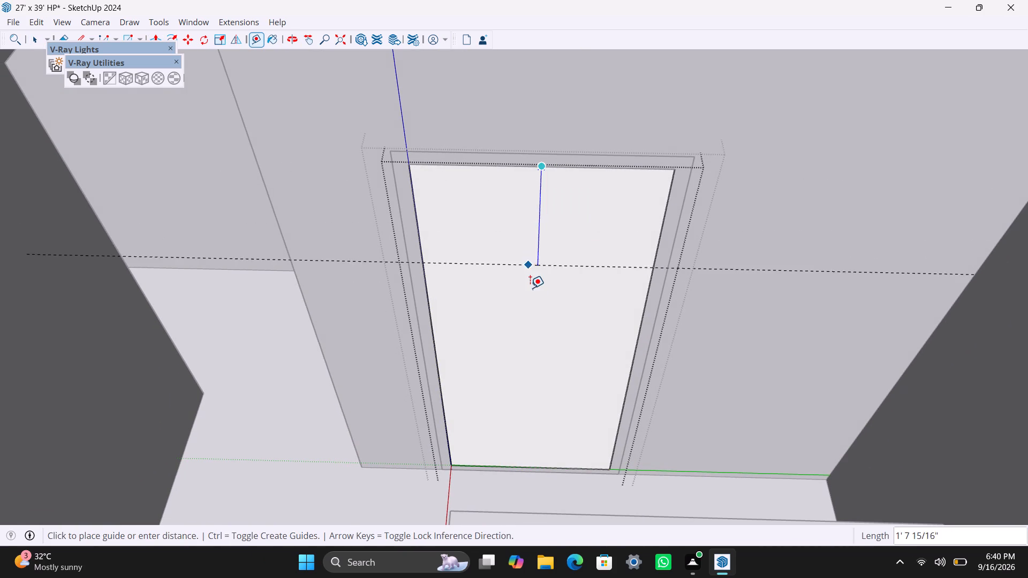
{"action": "type", "text": "4'"}
{"action": "key", "text": "Return"}
{"action": "left_click", "coordinate": [432, 358]}
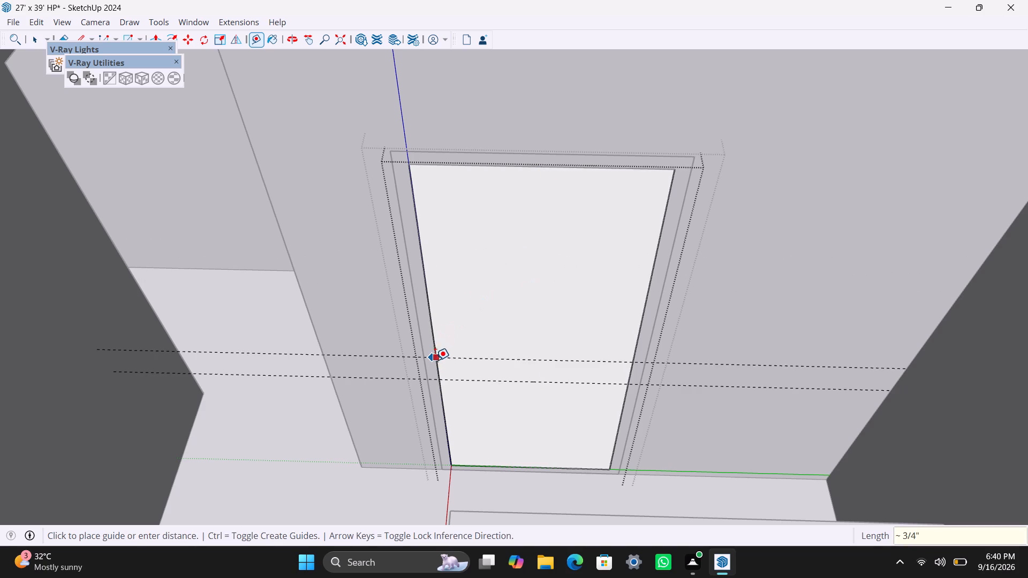
{"action": "key", "text": "space"}
{"action": "key", "text": "t"}
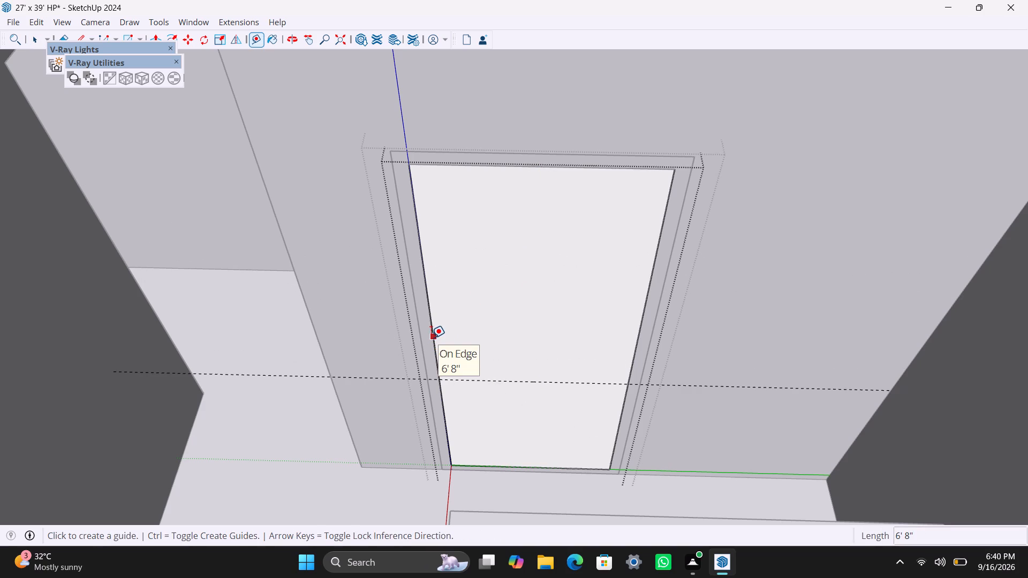
{"action": "left_click", "coordinate": [431, 338]}
{"action": "type", "text": "6\""}
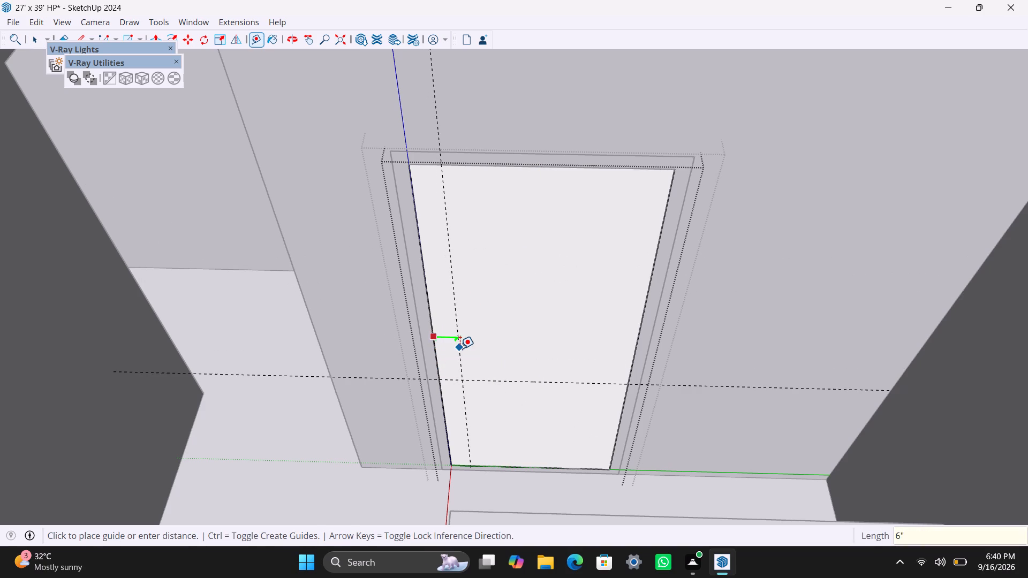
{"action": "key", "text": "Return"}
Add parallel guides 1.5" further in from the vertical guide and 8" above the horizontal guide for the handle.
{"action": "left_click", "coordinate": [475, 348]}
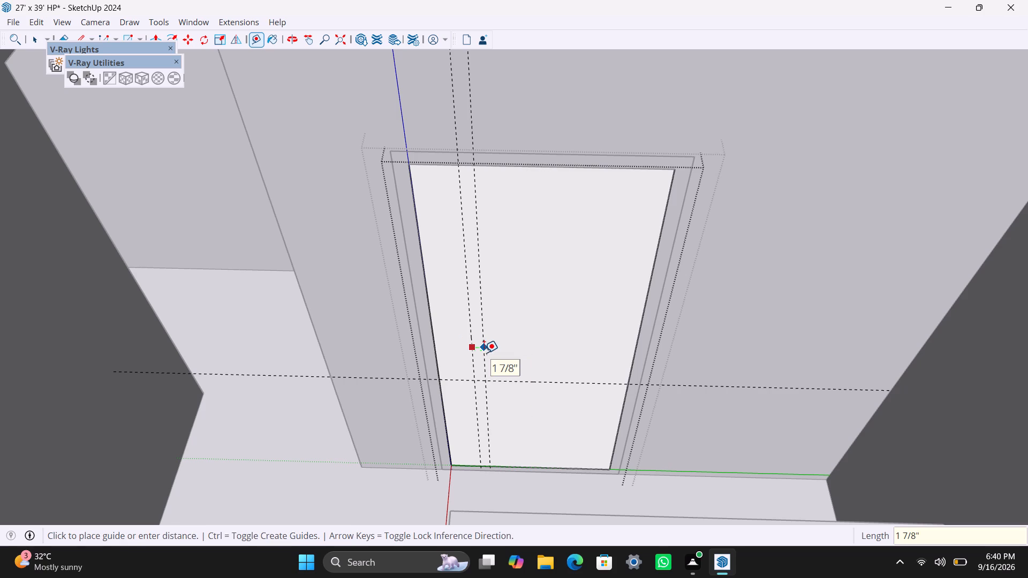
{"action": "type", "text": "1.5\""}
{"action": "key", "text": "Return"}
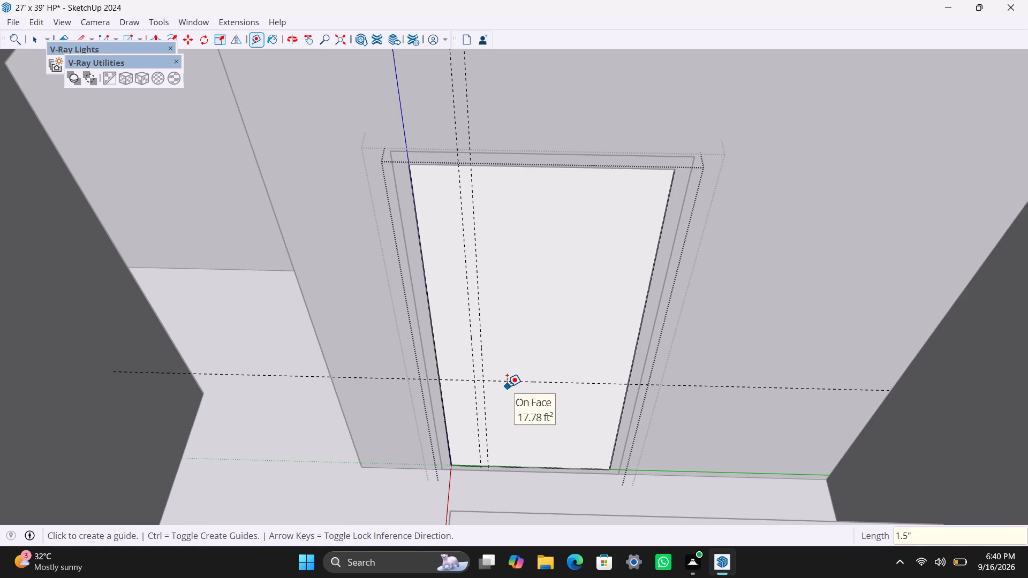
{"action": "left_click", "coordinate": [512, 384]}
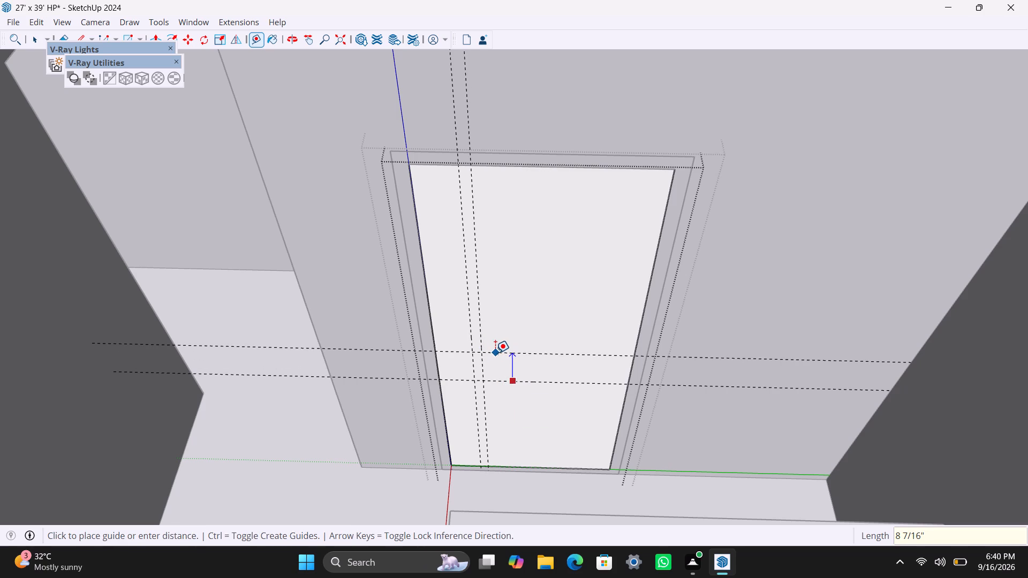
{"action": "type", "text": "8\""}
{"action": "key", "text": "Return"}
{"action": "key", "text": "space"}
Draw the 1.5" x 8" handle rectangle between the guide intersections and make it a group.
{"action": "scroll", "coordinate": [479, 370], "scroll_direction": "up", "scroll_amount": 6}
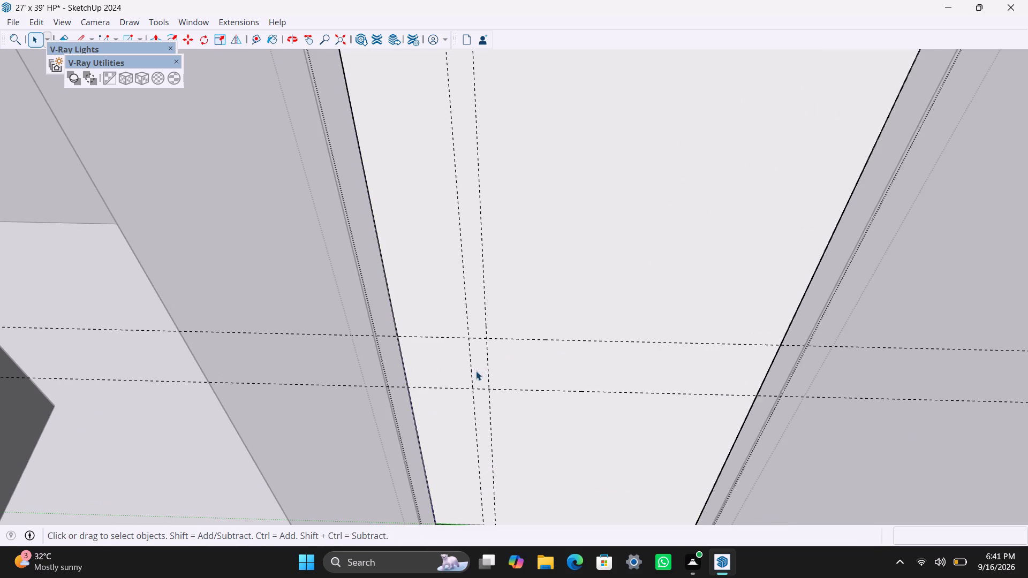
{"action": "key", "text": "r"}
{"action": "left_click_drag", "start_coordinate": [468, 337], "coordinate": [468, 344]}
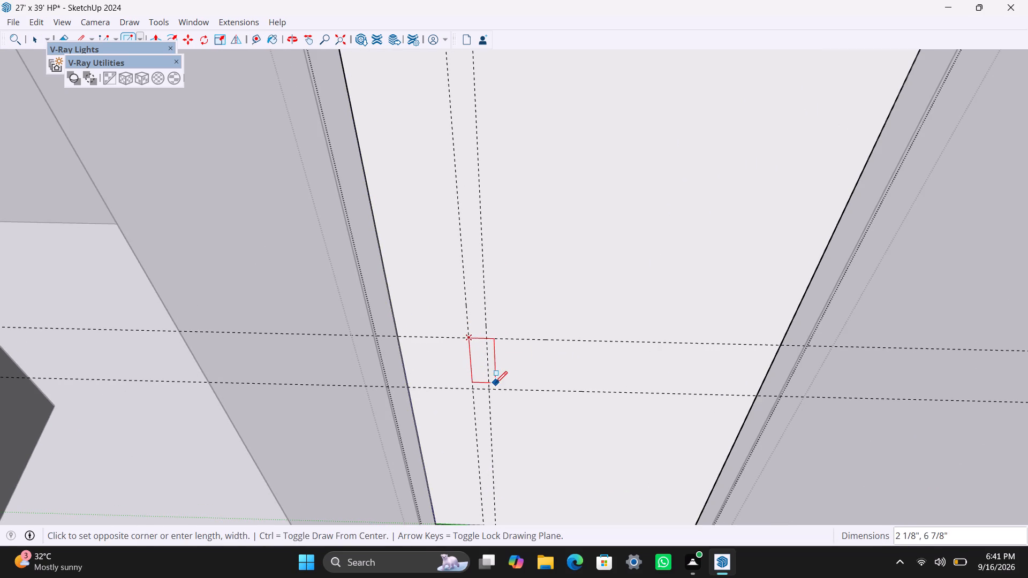
{"action": "left_click", "coordinate": [487, 390]}
{"action": "key", "text": "space"}
{"action": "double_click", "coordinate": [478, 378]}
{"action": "right_click", "coordinate": [477, 375]}
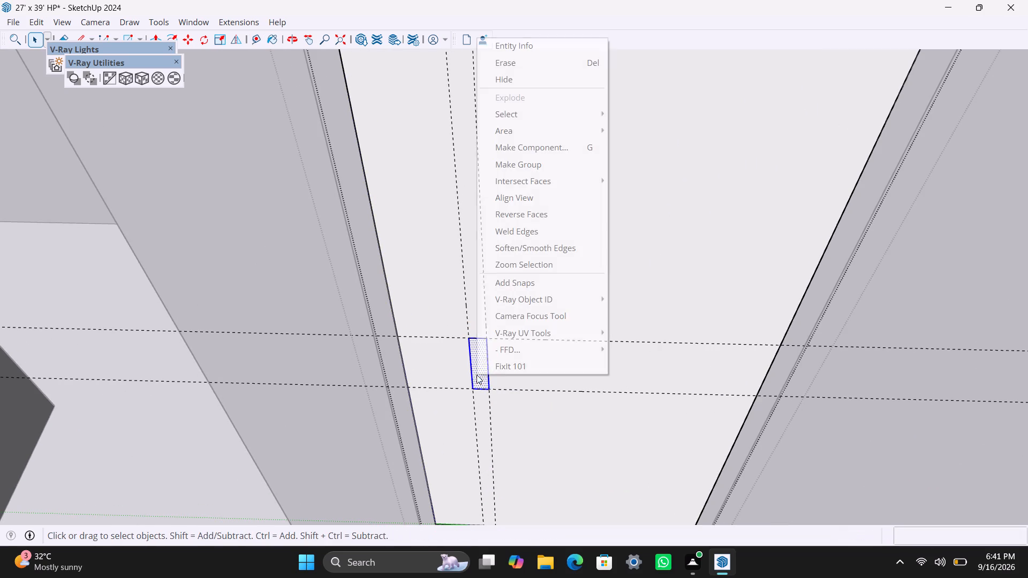
{"action": "left_click", "coordinate": [542, 165]}
Open the handle rectangle's group and extrude its face 0.5" out from the door with Push/Pull.
{"action": "scroll", "coordinate": [490, 366], "scroll_direction": "up", "scroll_amount": 3}
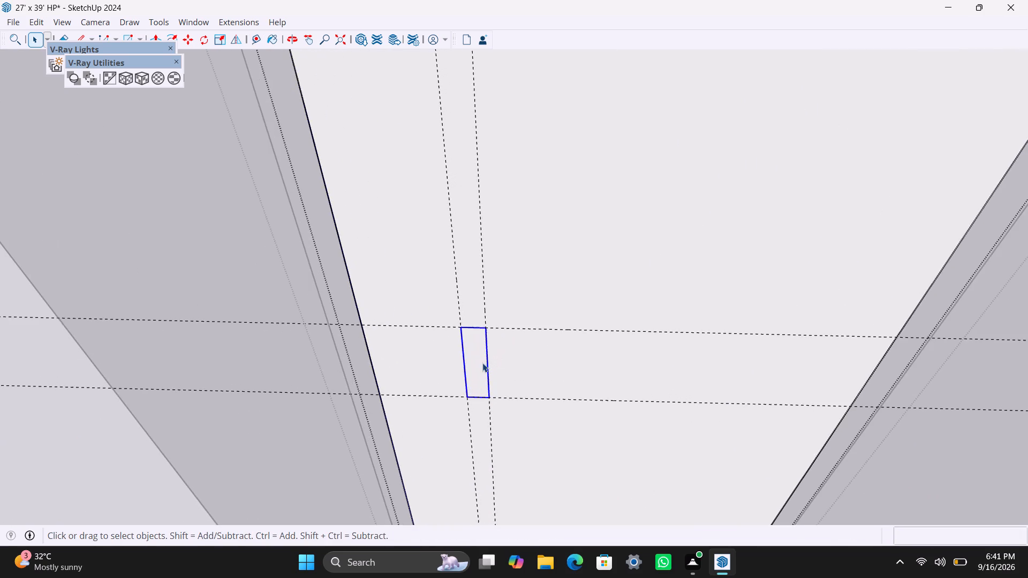
{"action": "triple_click", "coordinate": [482, 358]}
{"action": "key", "text": "p"}
{"action": "left_click", "coordinate": [482, 358]}
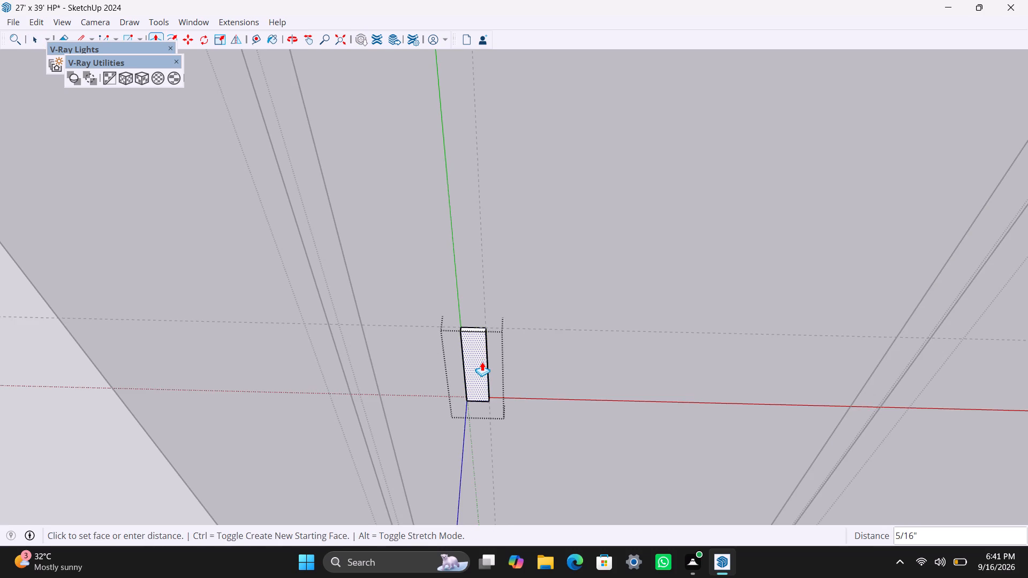
{"action": "type", "text": "0.5\""}
{"action": "key", "text": "Return"}
{"action": "key", "text": "space"}
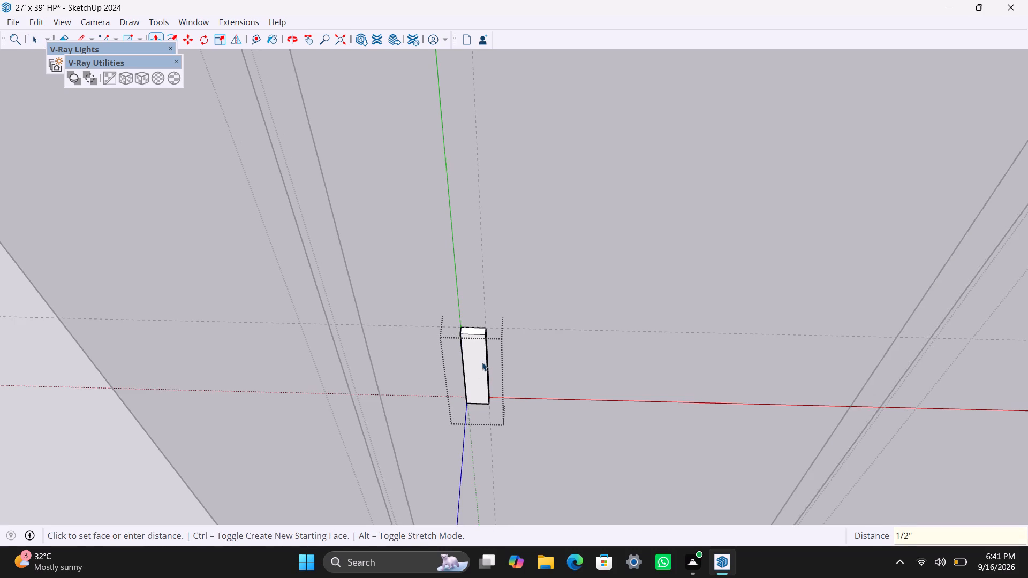
Close the open handle, door panel and frame groups to return to the whole house model.
{"action": "scroll", "coordinate": [487, 353], "scroll_direction": "down", "scroll_amount": 20}
{"action": "scroll", "coordinate": [487, 353], "scroll_direction": "down", "scroll_amount": 9}
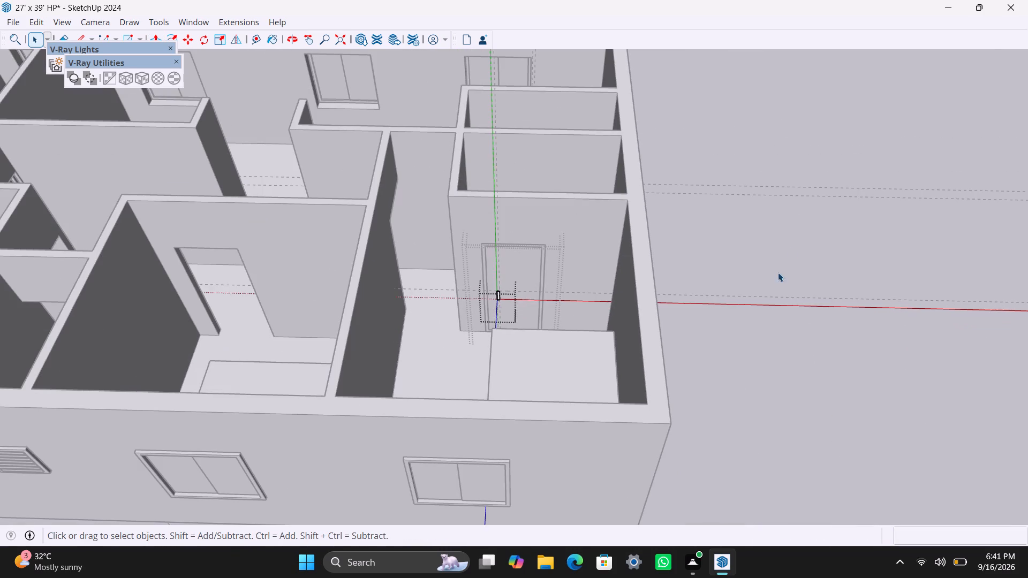
{"action": "left_click", "coordinate": [790, 250]}
{"action": "left_click", "coordinate": [728, 209]}
{"action": "left_click", "coordinate": [672, 245]}
Draw a 7' high rectangle filling the door opening at the end of the interior passage and make it a group.
{"action": "scroll", "coordinate": [462, 353], "scroll_direction": "down", "scroll_amount": 5}
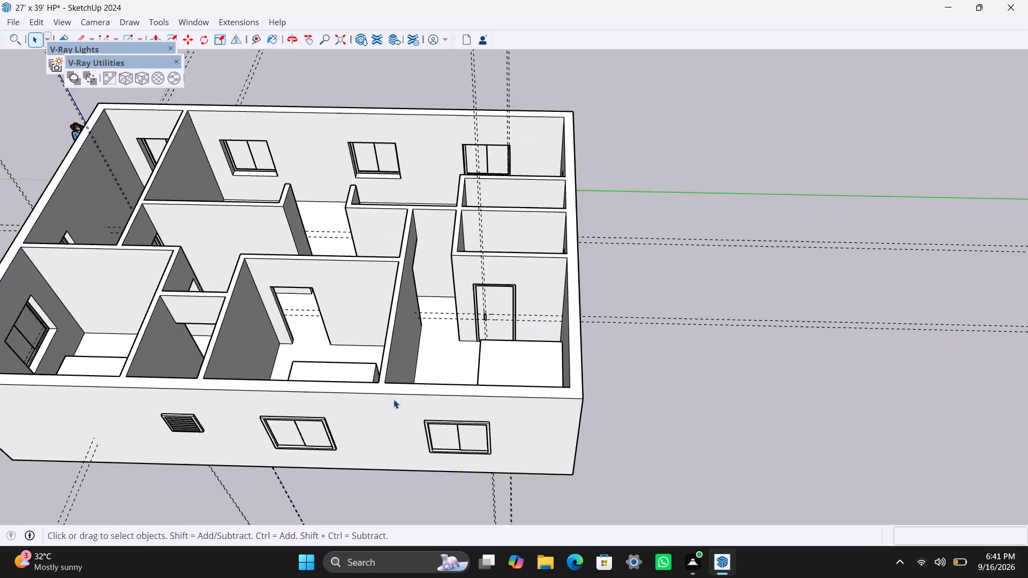
{"action": "middle_click_drag", "start_coordinate": [395, 398], "coordinate": [941, 482]}
{"action": "scroll", "coordinate": [610, 391], "scroll_direction": "up", "scroll_amount": 2}
{"action": "middle_click_drag", "start_coordinate": [630, 430], "coordinate": [550, 433]}
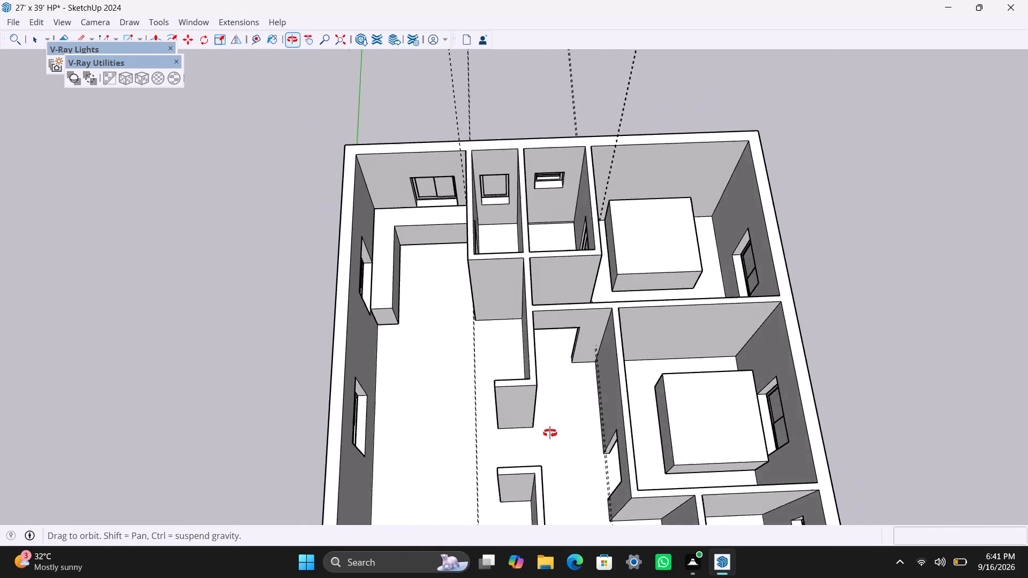
{"action": "middle_click_drag", "start_coordinate": [550, 433], "coordinate": [505, 409]}
{"action": "scroll", "coordinate": [530, 339], "scroll_direction": "up", "scroll_amount": 3}
{"action": "middle_click_drag", "start_coordinate": [547, 362], "coordinate": [509, 358]}
{"action": "scroll", "coordinate": [487, 397], "scroll_direction": "up", "scroll_amount": 2}
{"action": "middle_click_drag", "start_coordinate": [534, 450], "coordinate": [556, 361]}
{"action": "scroll", "coordinate": [493, 288], "scroll_direction": "up", "scroll_amount": 1}
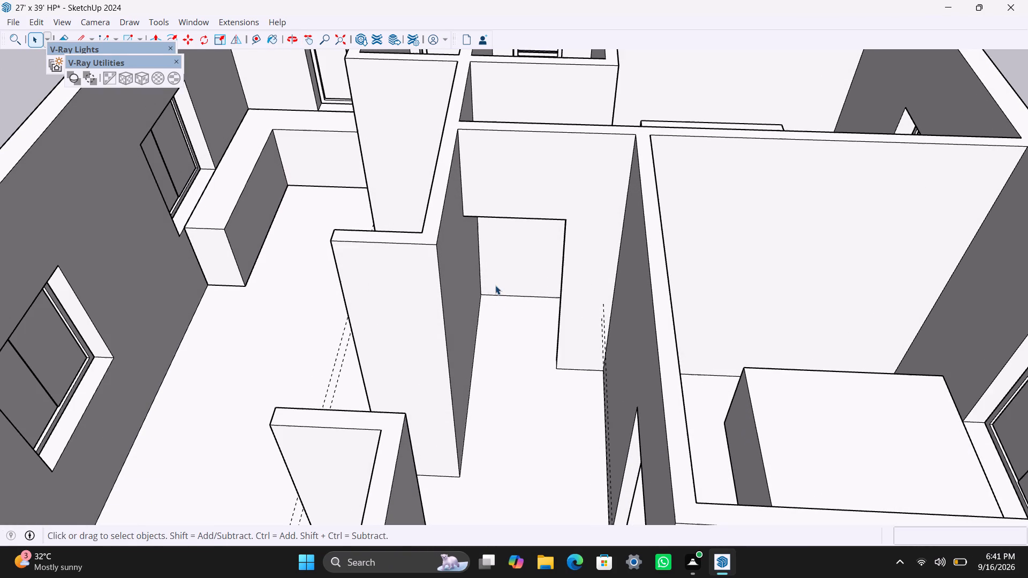
{"action": "key", "text": "r"}
{"action": "left_click_drag", "start_coordinate": [462, 217], "coordinate": [462, 223]}
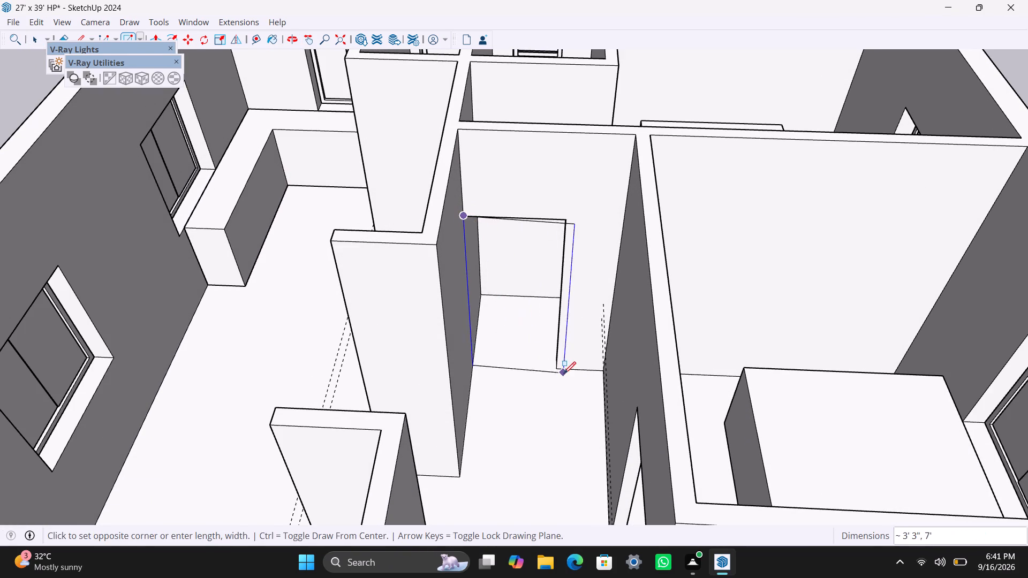
{"action": "left_click", "coordinate": [560, 369]}
{"action": "key", "text": "space"}
{"action": "double_click", "coordinate": [533, 340]}
{"action": "right_click", "coordinate": [533, 340]}
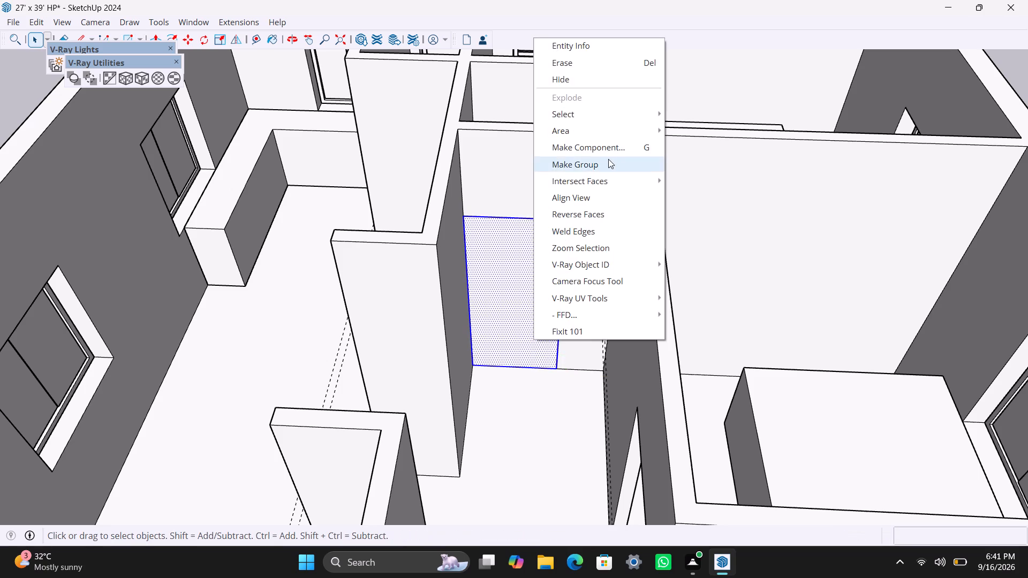
{"action": "left_click", "coordinate": [608, 160]}
Open the new door group and offset its face edges 2" inward to form the frame outline.
{"action": "triple_click", "coordinate": [516, 307]}
{"action": "key", "text": "f"}
{"action": "left_click", "coordinate": [488, 283]}
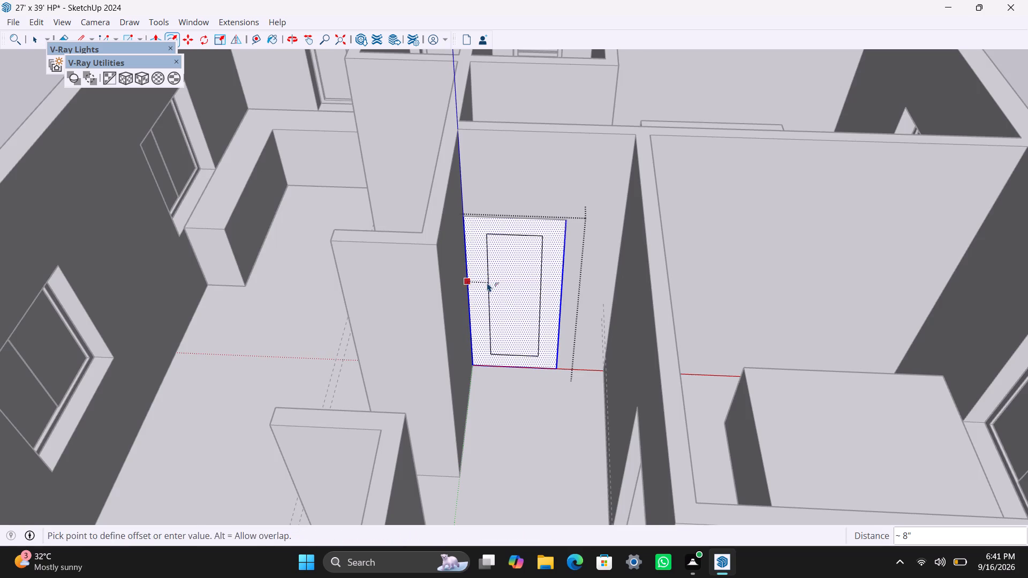
{"action": "type", "text": "2\""}
{"action": "key", "text": "Return"}
{"action": "key", "text": "space"}
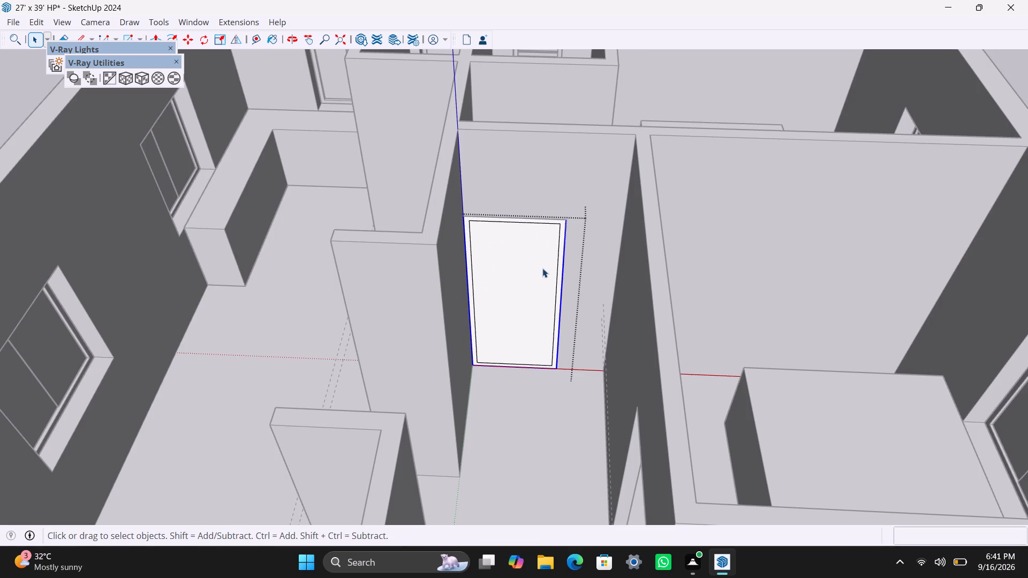
Delete the inner face of the passage door and extrude the frame border 2.5" with Push/Pull.
{"action": "left_click", "coordinate": [542, 268]}
{"action": "key", "text": "Delete"}
{"action": "scroll", "coordinate": [476, 336], "scroll_direction": "up", "scroll_amount": 7}
{"action": "left_click", "coordinate": [470, 326]}
{"action": "key", "text": "p"}
{"action": "left_click", "coordinate": [470, 322]}
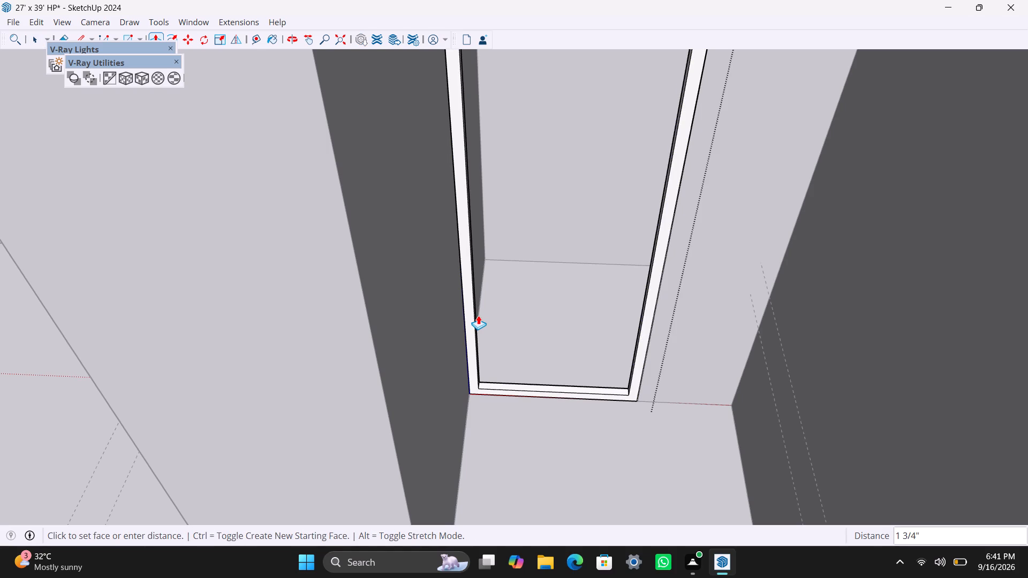
{"action": "type", "text": "2.5\""}
{"action": "key", "text": "Return"}
{"action": "key", "text": "space"}
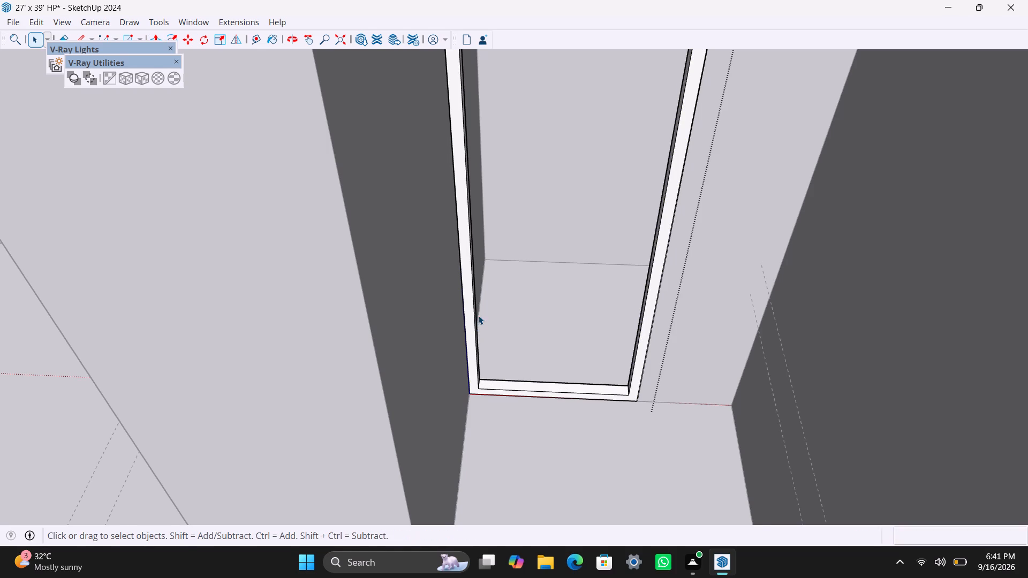
Draw a rectangle filling the inside of the passage door frame and make it a group for the door panel.
{"action": "scroll", "coordinate": [482, 326], "scroll_direction": "down", "scroll_amount": 4}
{"action": "key", "text": "r"}
{"action": "left_click", "coordinate": [470, 169]}
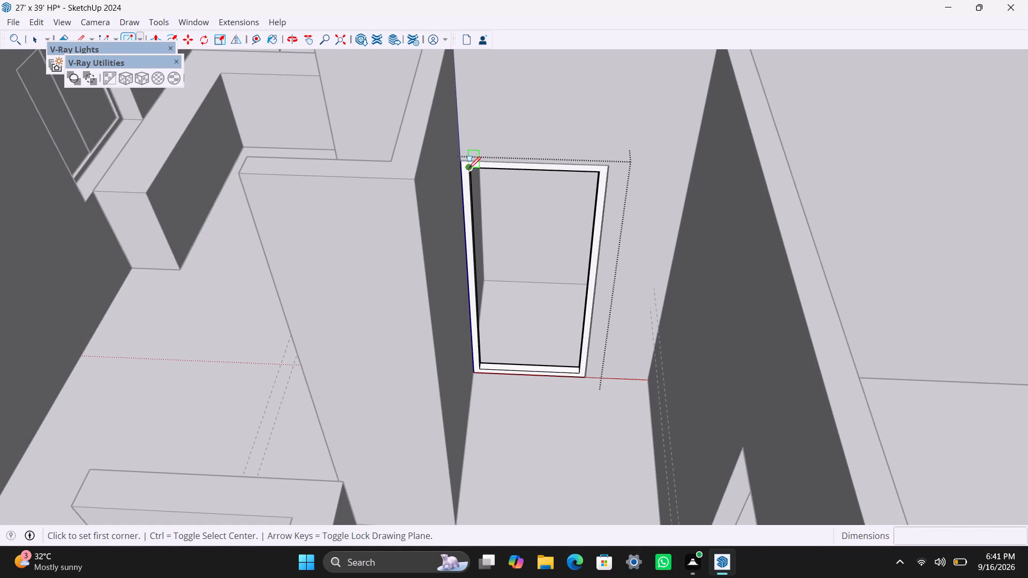
{"action": "left_click", "coordinate": [580, 367]}
{"action": "key", "text": "space"}
{"action": "double_click", "coordinate": [562, 337]}
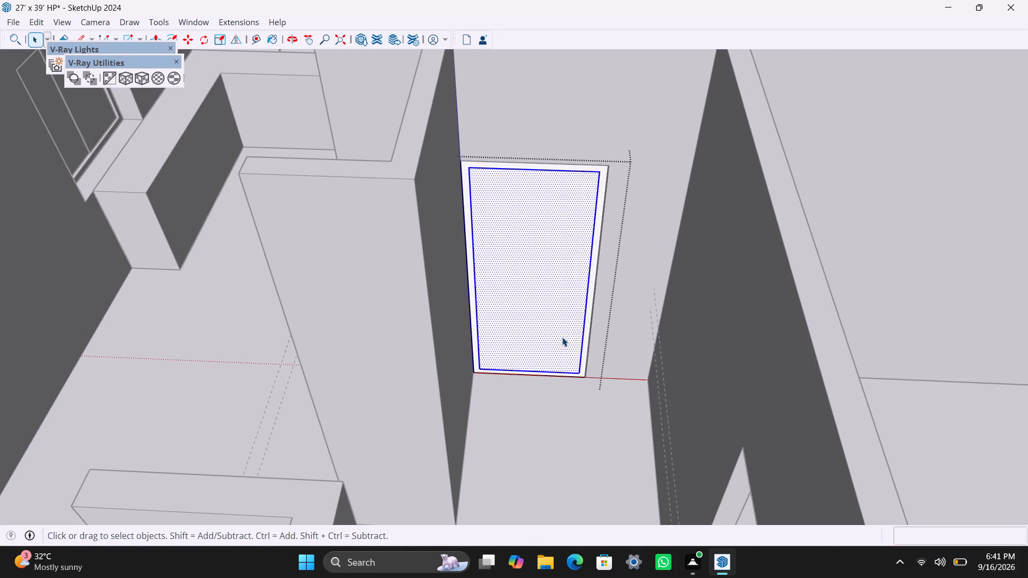
{"action": "right_click", "coordinate": [562, 337]}
{"action": "left_click", "coordinate": [623, 141]}
Open the door panel group and extrude its face 18 mm with Push/Pull.
{"action": "triple_click", "coordinate": [549, 282]}
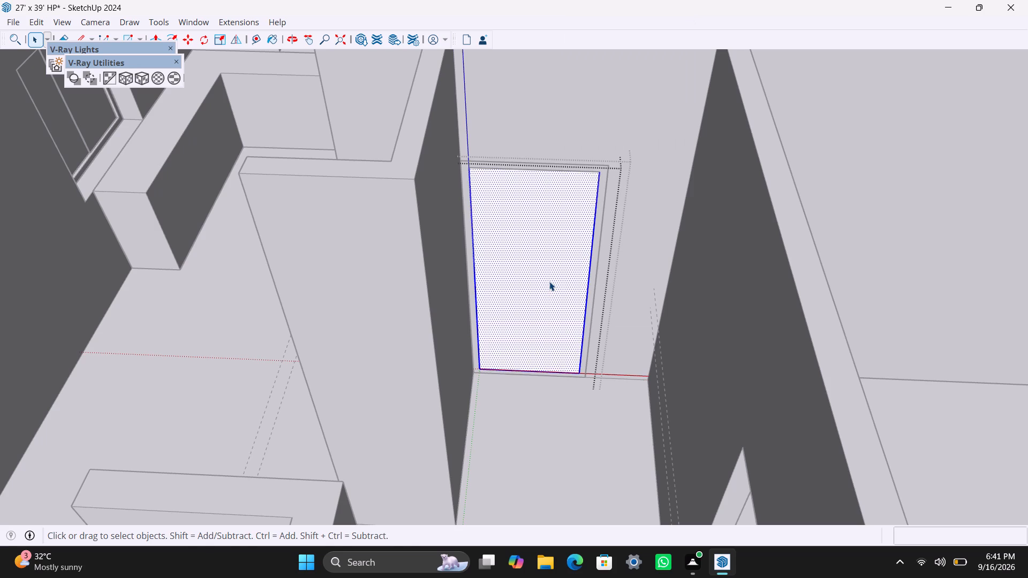
{"action": "key", "text": "p"}
{"action": "left_click", "coordinate": [549, 282]}
{"action": "type", "text": "18MM"}
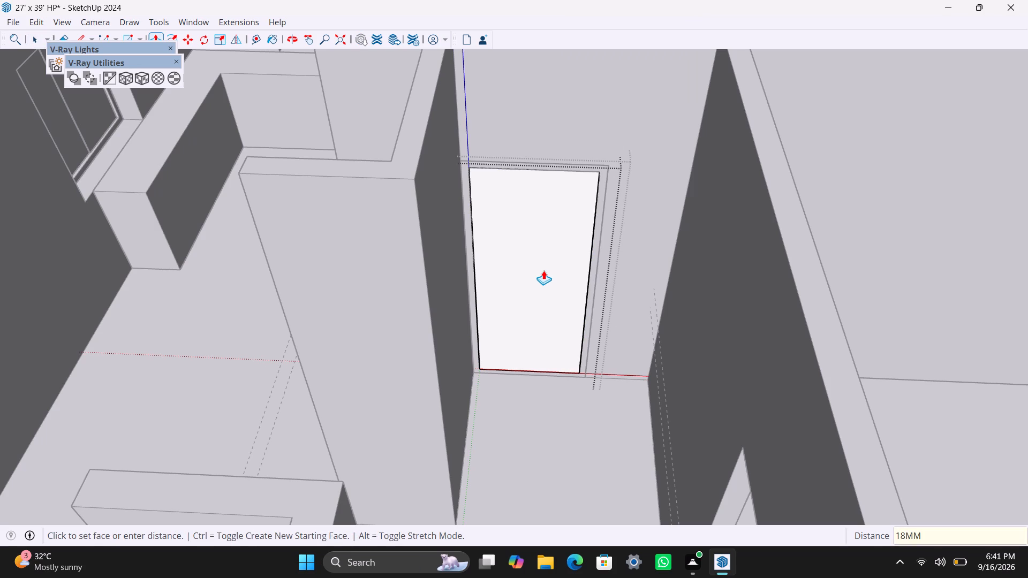
{"action": "key", "text": "Return"}
{"action": "key", "text": "space"}
Place guides on the door panel 4' below its top edge and 6" in from its right vertical edge.
{"action": "key", "text": "t"}
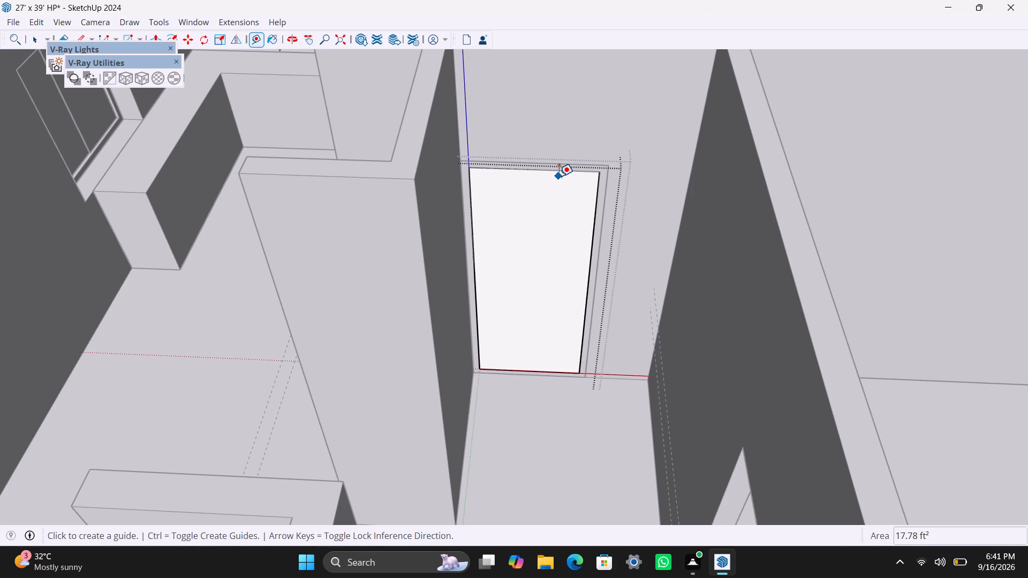
{"action": "left_click", "coordinate": [562, 172]}
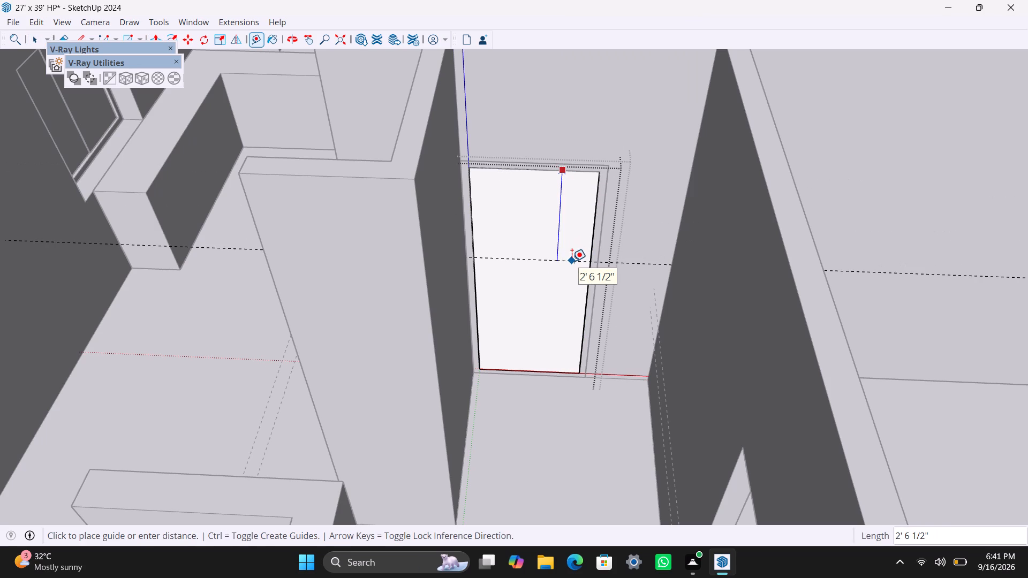
{"action": "type", "text": "4'"}
{"action": "key", "text": "Return"}
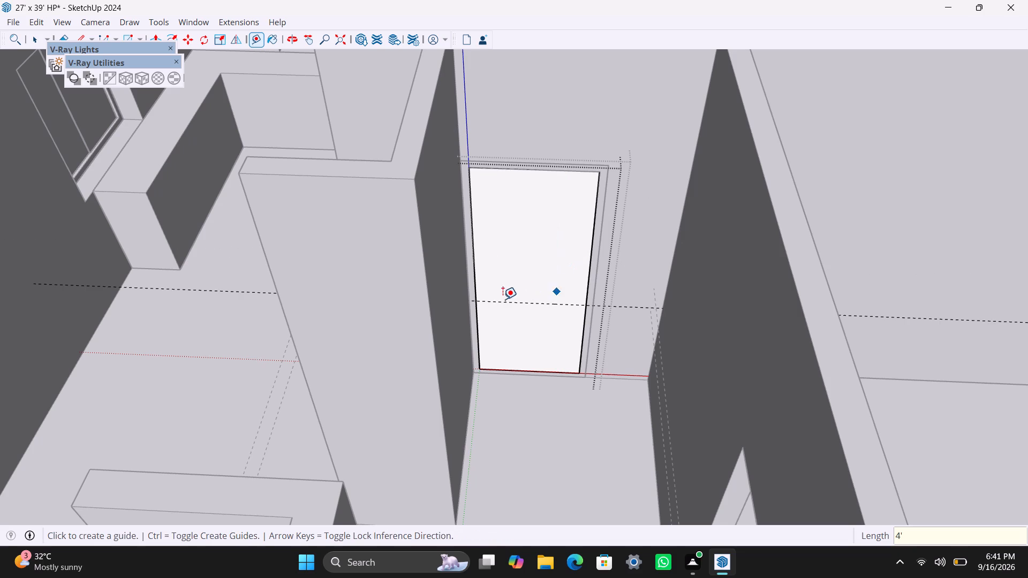
{"action": "left_click", "coordinate": [590, 294]}
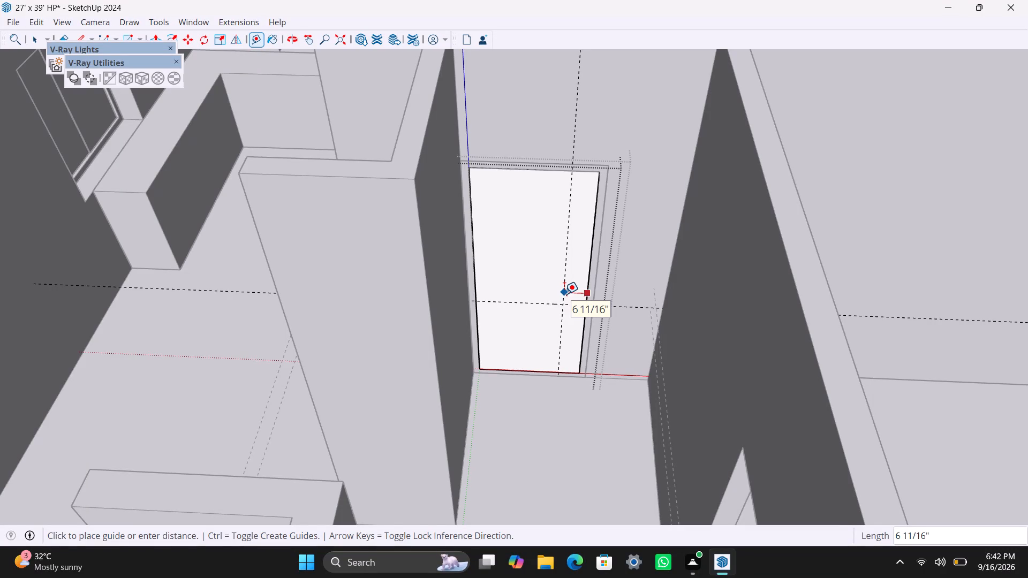
{"action": "type", "text": "6\""}
{"action": "key", "text": "Return"}
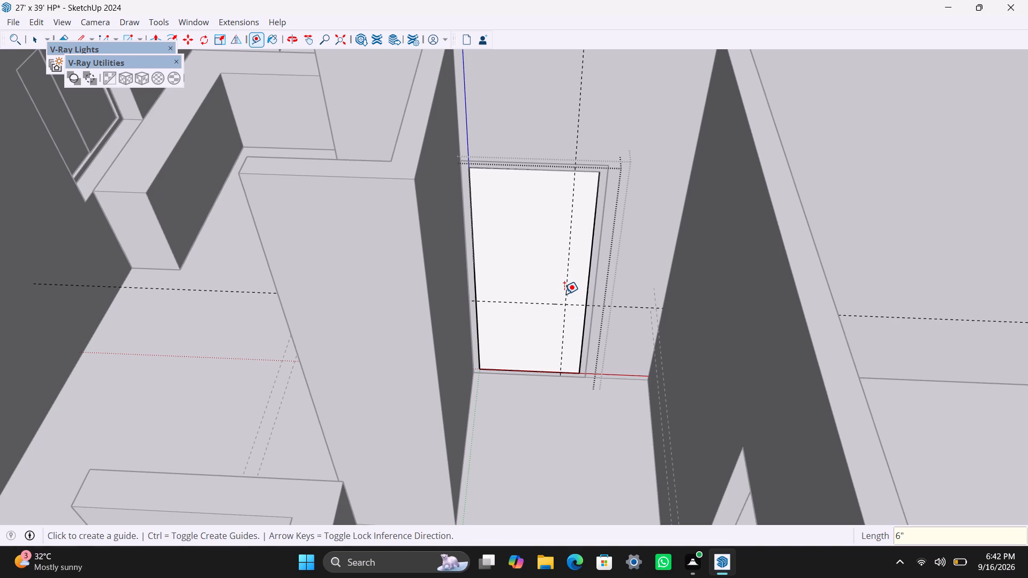
{"action": "left_click", "coordinate": [572, 280]}
{"action": "key", "text": "space"}
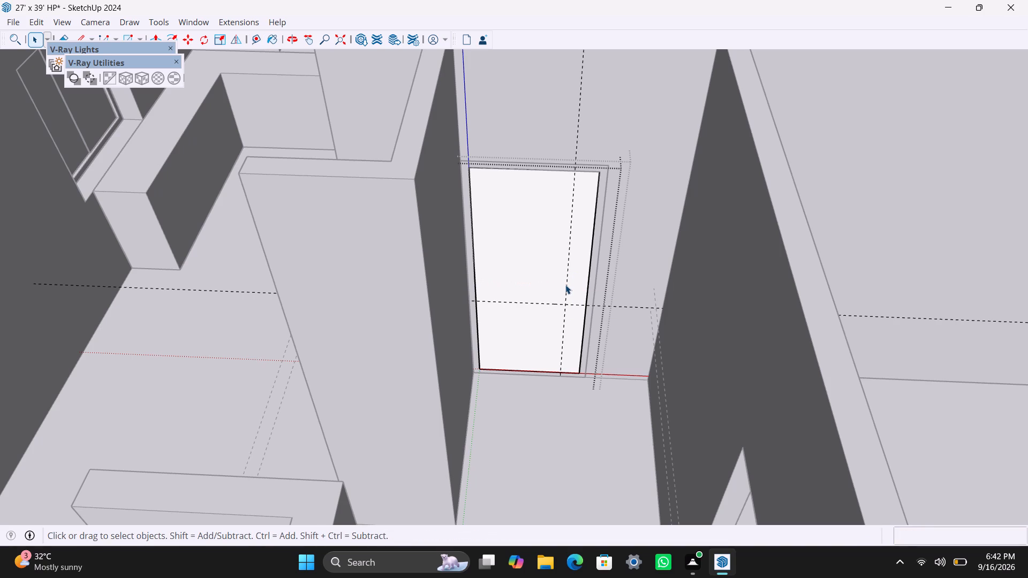
Add handle guides 1.5" further inward from the vertical guide and 8" above the horizontal guide.
{"action": "key", "text": "t"}
{"action": "left_click_drag", "start_coordinate": [566, 286], "coordinate": [544, 288]}
{"action": "key", "text": "space"}
{"action": "key", "text": "t"}
{"action": "left_click_drag", "start_coordinate": [566, 249], "coordinate": [546, 258]}
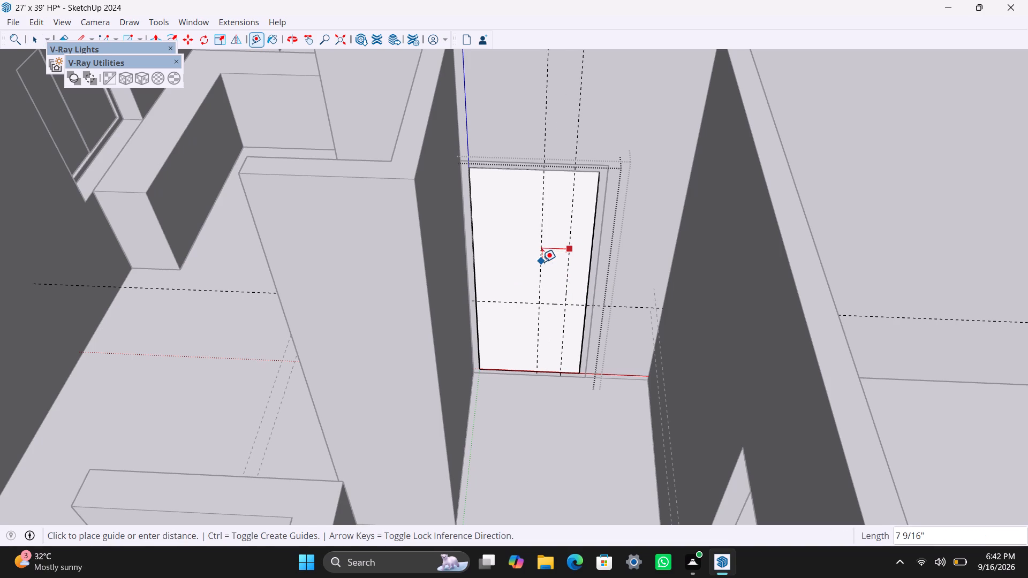
{"action": "type", "text": "1.5\""}
{"action": "key", "text": "Return"}
{"action": "scroll", "coordinate": [560, 300], "scroll_direction": "up", "scroll_amount": 2}
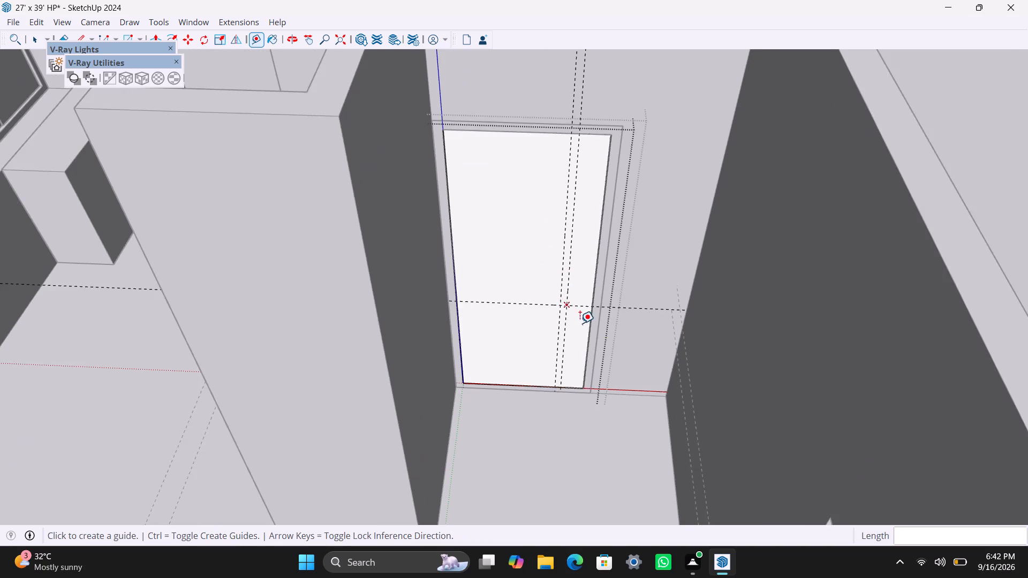
{"action": "scroll", "coordinate": [580, 323], "scroll_direction": "up", "scroll_amount": 3}
{"action": "left_click", "coordinate": [570, 305]}
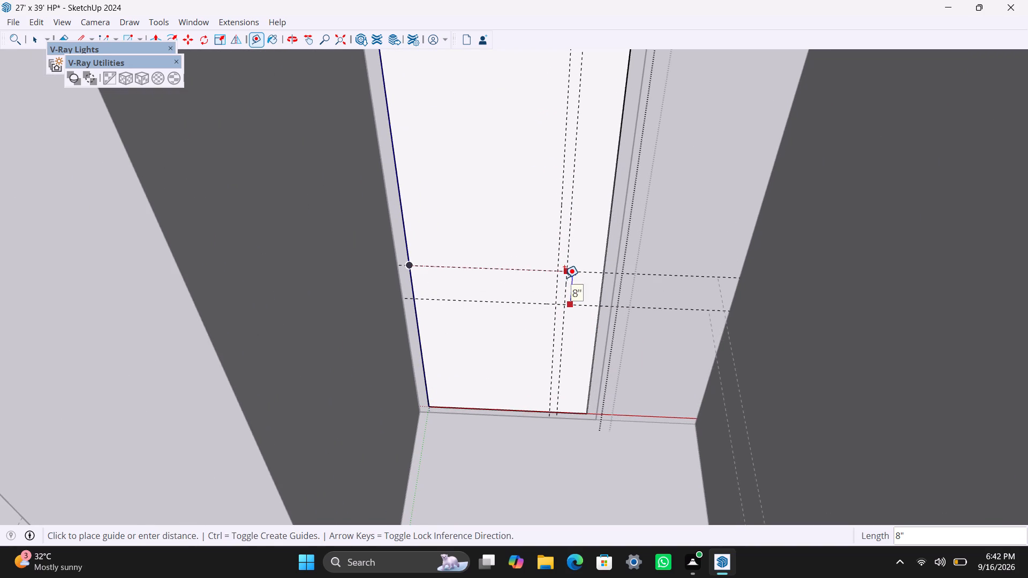
{"action": "type", "text": "8\""}
{"action": "key", "text": "Return"}
{"action": "key", "text": "space"}
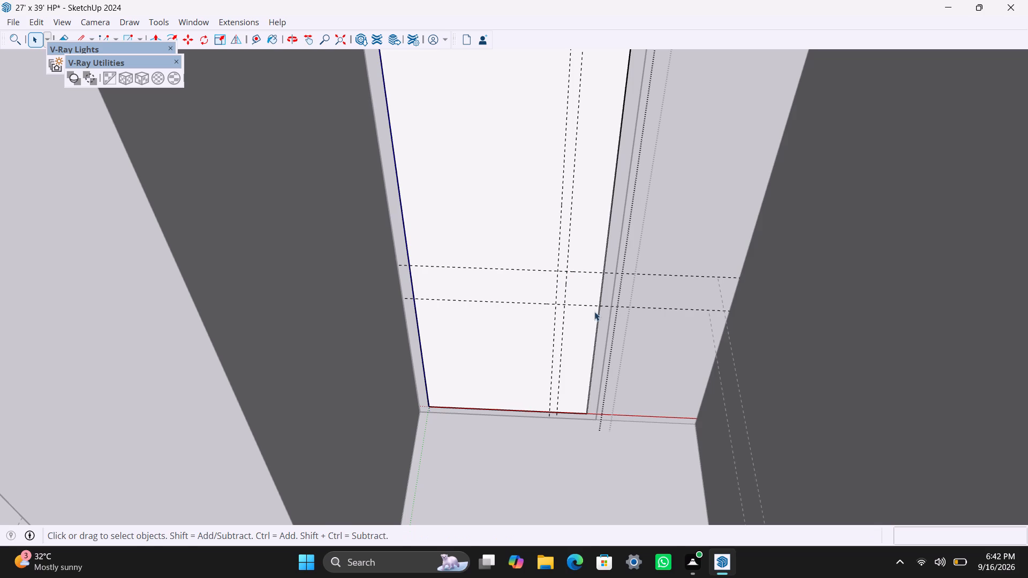
Draw the 8" by 1.5" handle rectangle between the guide intersections and make it a group.
{"action": "key", "text": "r"}
{"action": "left_click_drag", "start_coordinate": [559, 270], "coordinate": [557, 280]}
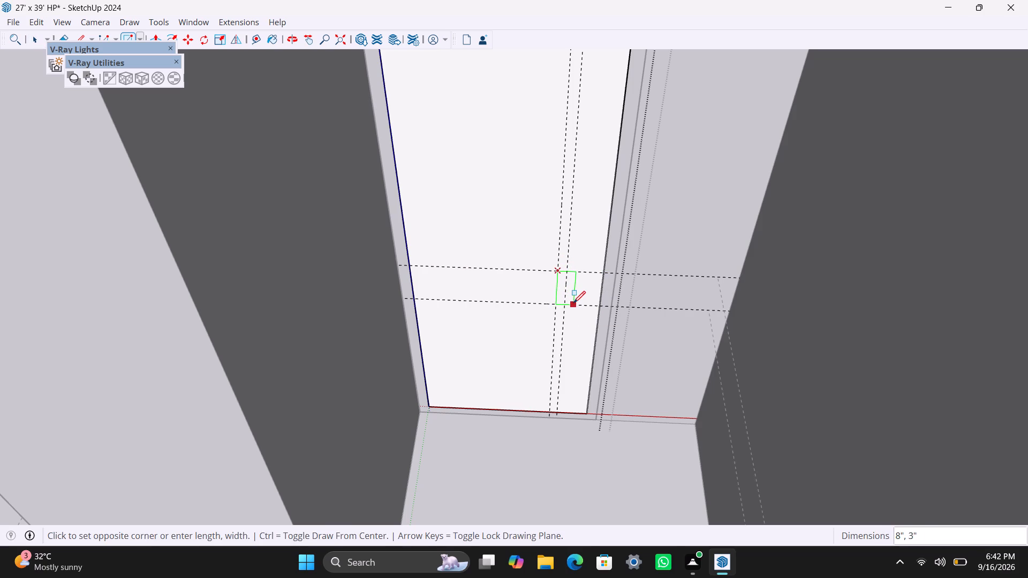
{"action": "left_click", "coordinate": [564, 305]}
{"action": "key", "text": "space"}
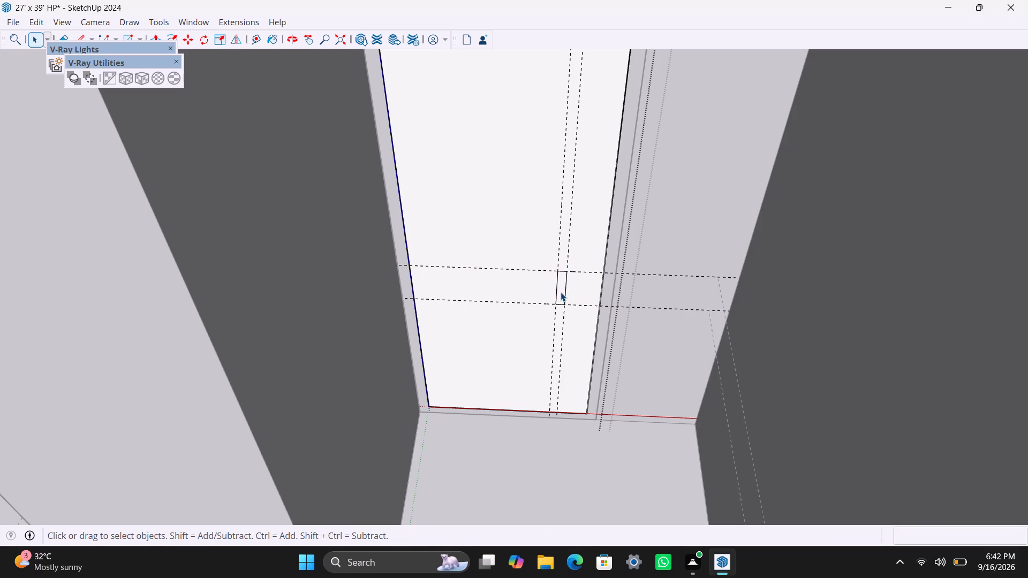
{"action": "double_click", "coordinate": [561, 292]}
{"action": "right_click", "coordinate": [562, 293]}
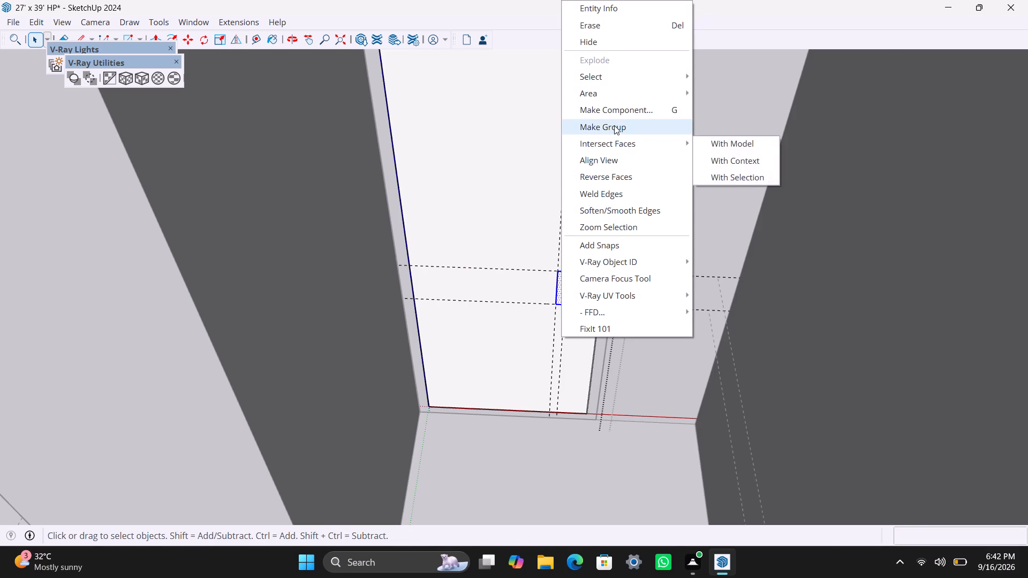
{"action": "left_click", "coordinate": [614, 125]}
Open the handle group and extrude its face 0.5" with Push/Pull.
{"action": "scroll", "coordinate": [570, 290], "scroll_direction": "up", "scroll_amount": 5}
{"action": "triple_click", "coordinate": [560, 272]}
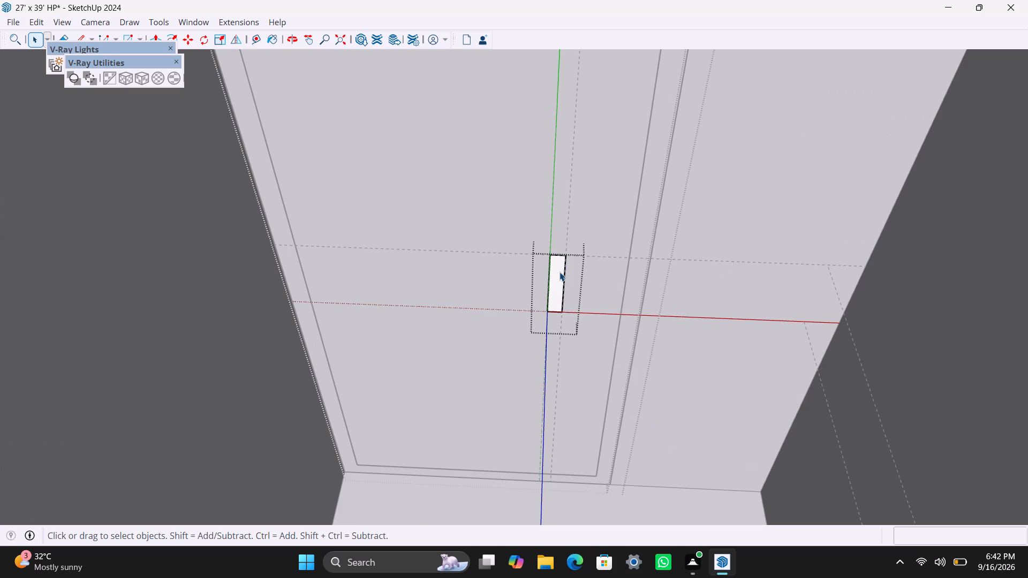
{"action": "key", "text": "p"}
{"action": "left_click", "coordinate": [560, 272]}
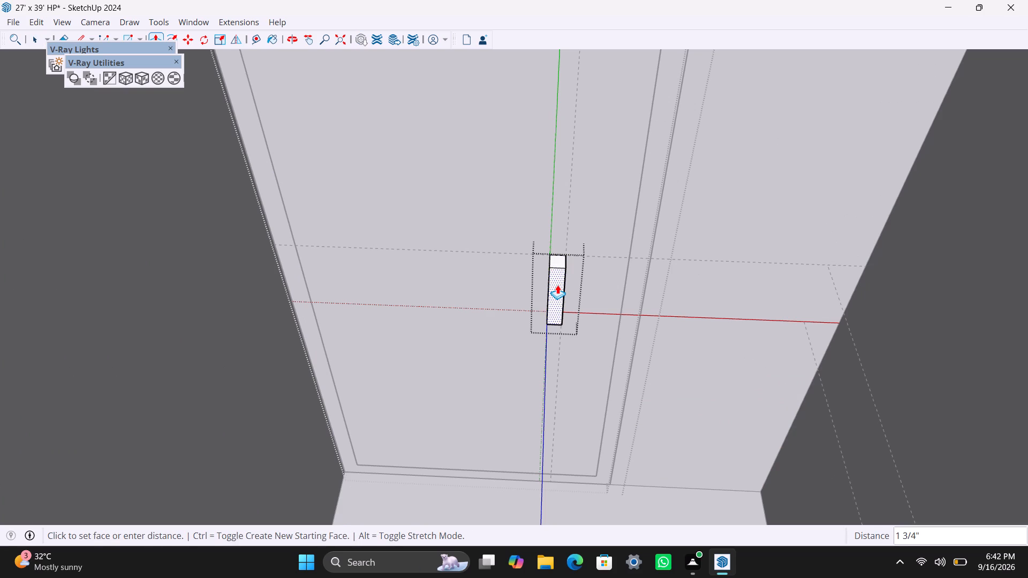
{"action": "type", "text": "0.5\""}
{"action": "key", "text": "Return"}
{"action": "key", "text": "space"}
Close the open handle, panel and frame groups to return to the whole house model.
{"action": "scroll", "coordinate": [523, 398], "scroll_direction": "down", "scroll_amount": 4}
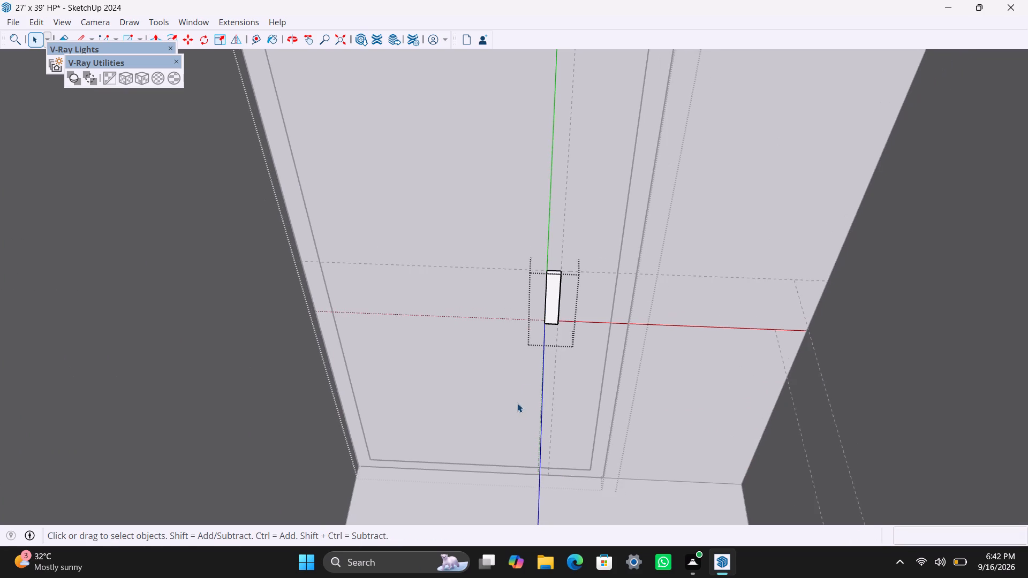
{"action": "scroll", "coordinate": [517, 403], "scroll_direction": "down", "scroll_amount": 15}
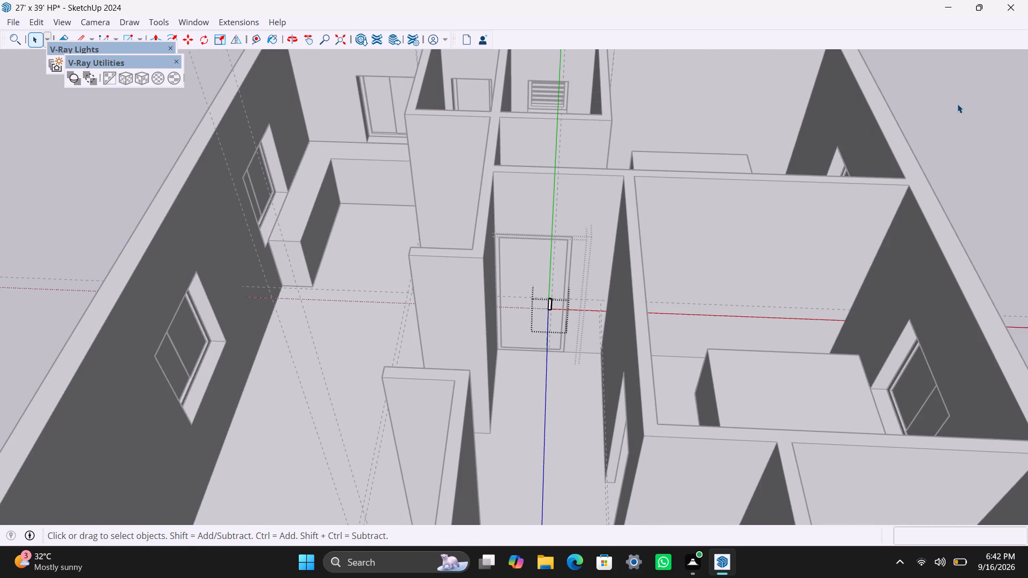
{"action": "left_click", "coordinate": [957, 104]}
{"action": "double_click", "coordinate": [971, 162]}
{"action": "left_click_drag", "start_coordinate": [974, 184], "coordinate": [980, 186]}
{"action": "triple_click", "coordinate": [985, 177]}
Open the house walls group and fill the bedroom door opening facing the central passage with a 3' by 7' rectangle, made into a group.
{"action": "scroll", "coordinate": [696, 326], "scroll_direction": "down", "scroll_amount": 6}
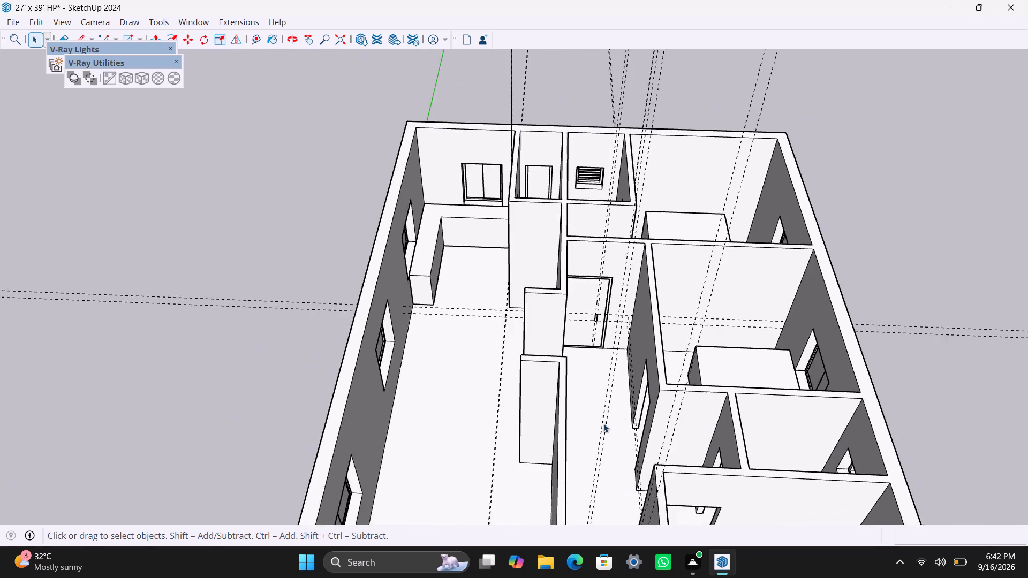
{"action": "scroll", "coordinate": [603, 423], "scroll_direction": "down", "scroll_amount": 5}
{"action": "middle_click_drag", "start_coordinate": [538, 460], "coordinate": [909, 492]}
{"action": "scroll", "coordinate": [699, 285], "scroll_direction": "up", "scroll_amount": 6}
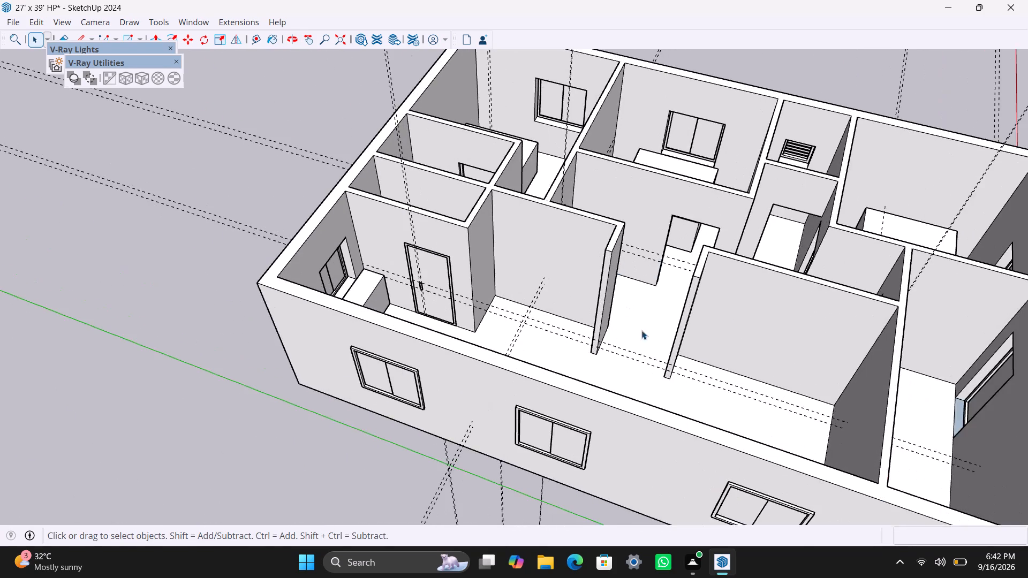
{"action": "middle_click_drag", "start_coordinate": [695, 363], "coordinate": [796, 393]}
{"action": "scroll", "coordinate": [662, 260], "scroll_direction": "up", "scroll_amount": 1}
{"action": "middle_click_drag", "start_coordinate": [659, 263], "coordinate": [560, 379], "text": "shift"}
{"action": "scroll", "coordinate": [581, 301], "scroll_direction": "up", "scroll_amount": 3}
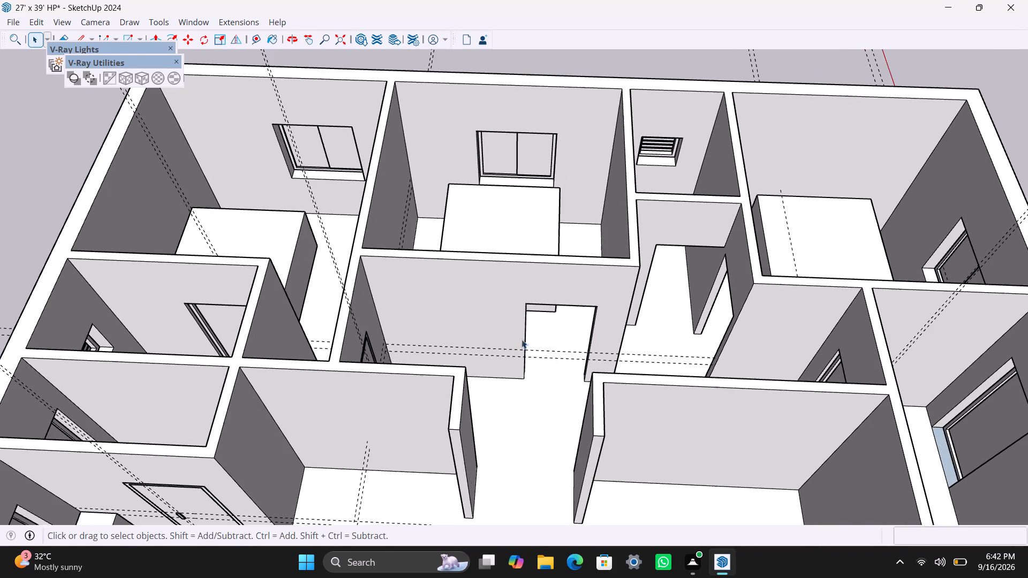
{"action": "middle_click", "coordinate": [515, 347]}
{"action": "scroll", "coordinate": [536, 309], "scroll_direction": "up", "scroll_amount": 3}
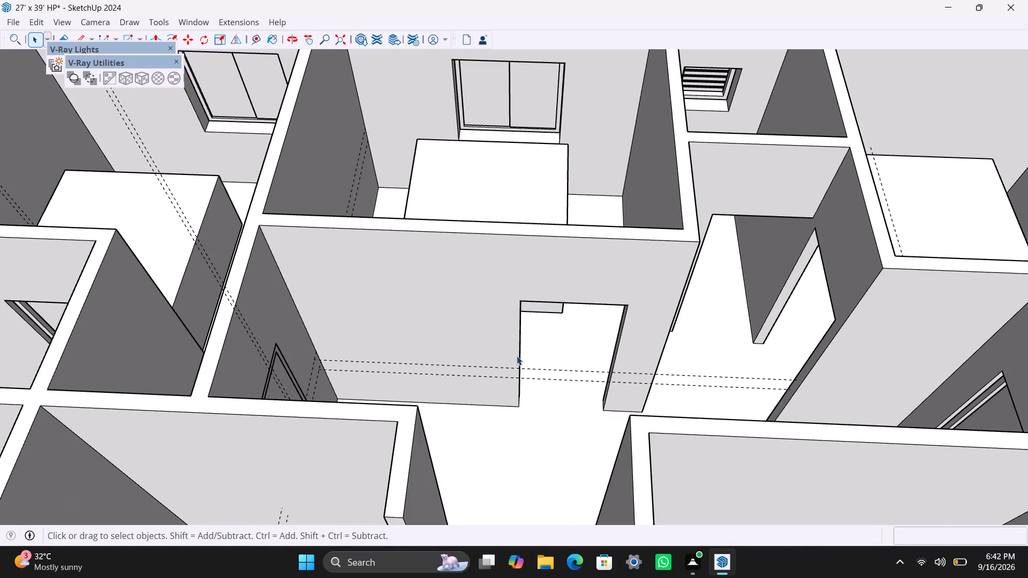
{"action": "key", "text": "r"}
{"action": "scroll", "coordinate": [521, 301], "scroll_direction": "down", "scroll_amount": 9}
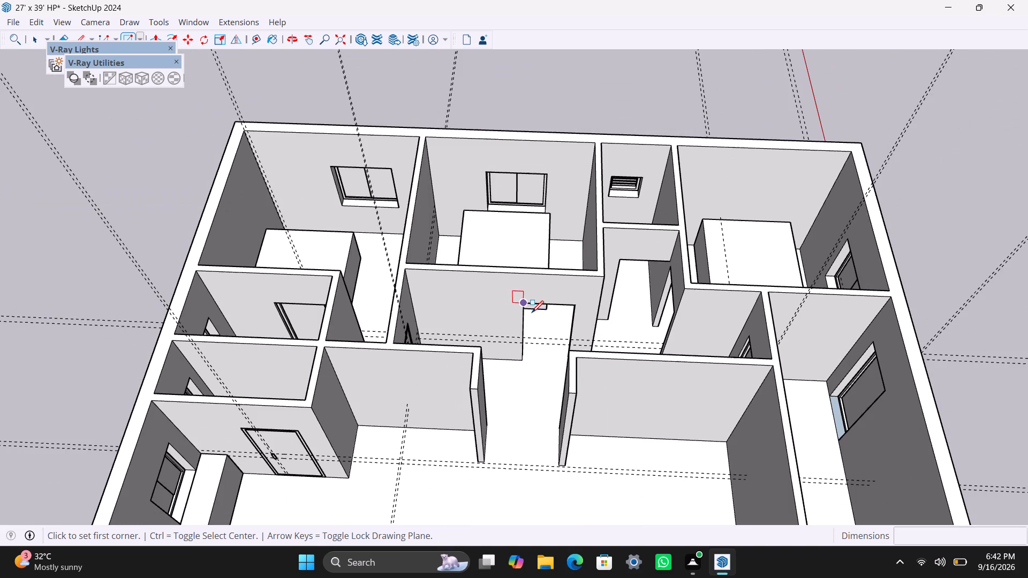
{"action": "key", "text": "space"}
{"action": "left_click", "coordinate": [503, 299]}
{"action": "double_click", "coordinate": [503, 299]}
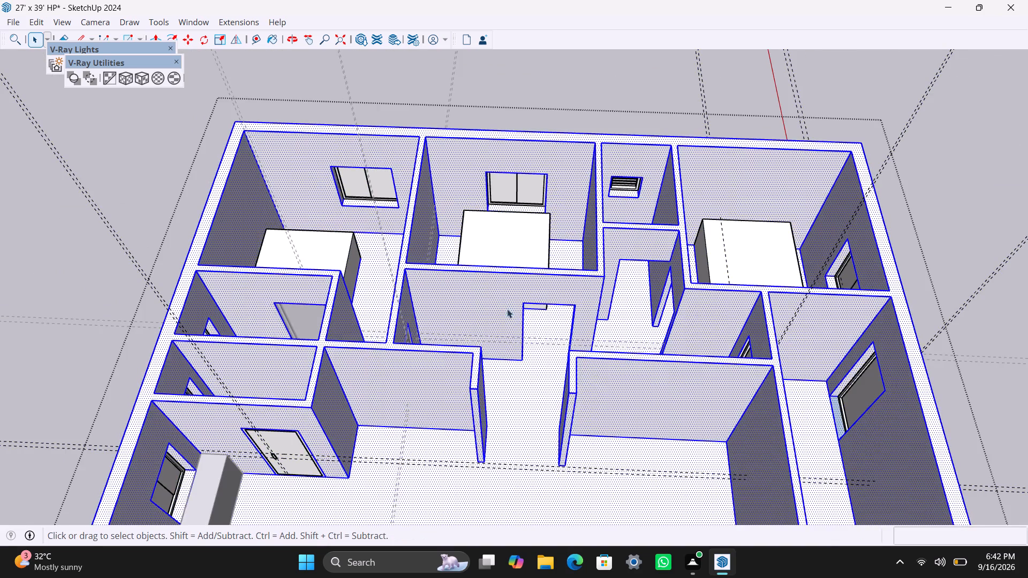
{"action": "scroll", "coordinate": [522, 321], "scroll_direction": "up", "scroll_amount": 3}
{"action": "left_click", "coordinate": [509, 307]}
{"action": "scroll", "coordinate": [523, 317], "scroll_direction": "up", "scroll_amount": 2}
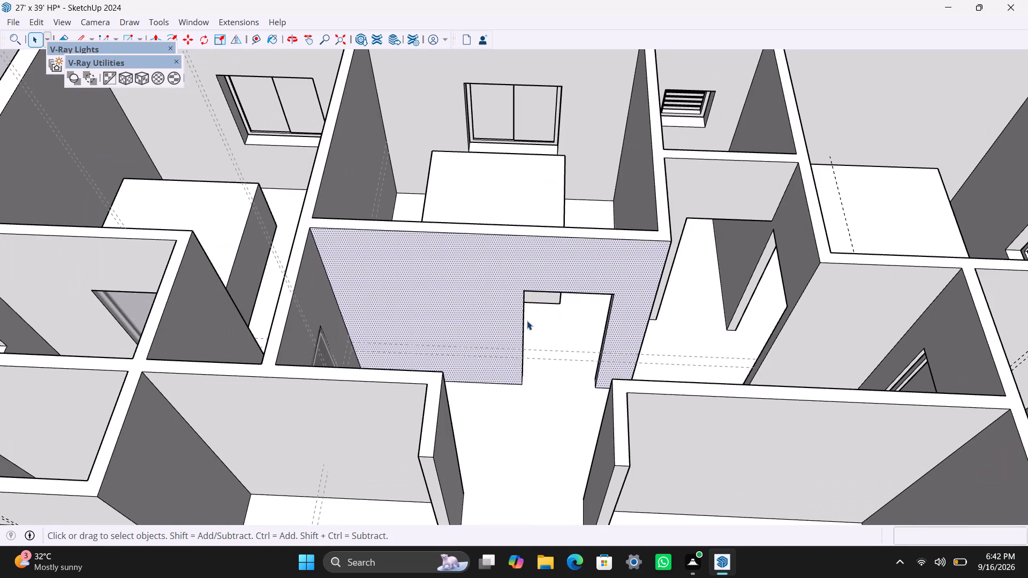
{"action": "key", "text": "r"}
{"action": "left_click", "coordinate": [528, 292]}
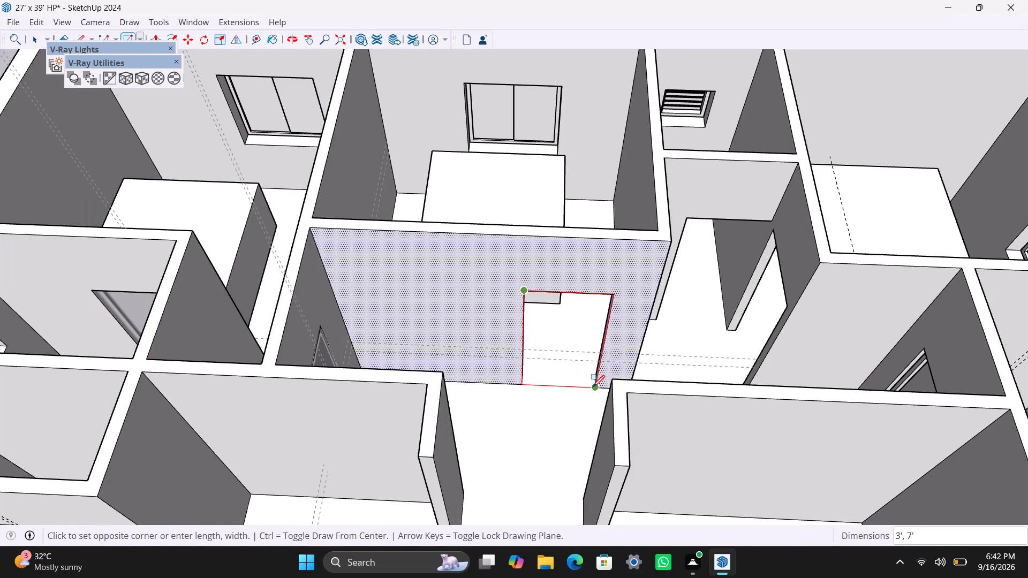
{"action": "left_click", "coordinate": [593, 387]}
{"action": "key", "text": "space"}
{"action": "double_click", "coordinate": [575, 345]}
{"action": "right_click", "coordinate": [575, 345]}
{"action": "left_click", "coordinate": [623, 147]}
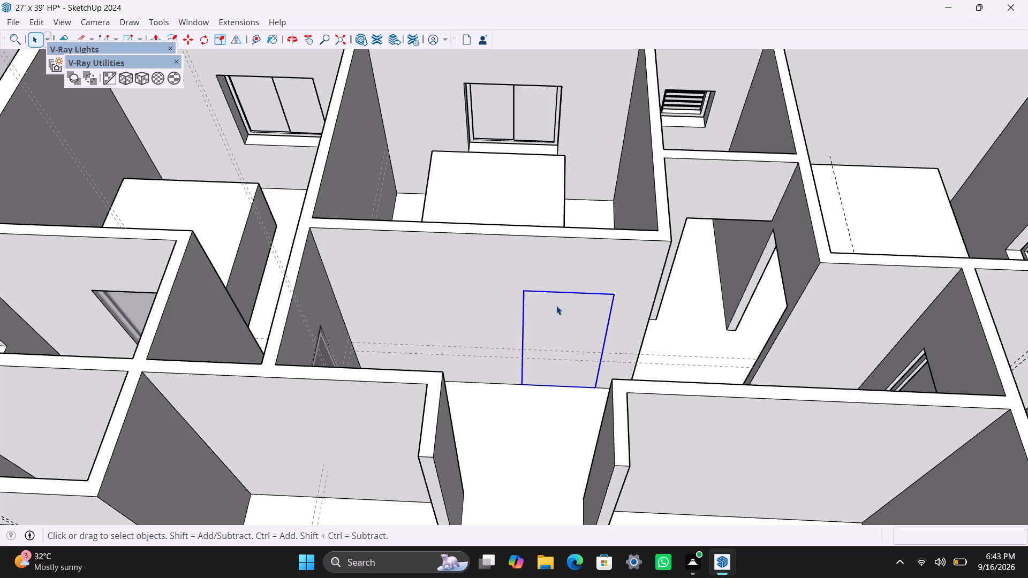
Open the new door group, offset its face edges 2" inward and delete the inner face to leave the frame border.
{"action": "triple_click", "coordinate": [556, 306]}
{"action": "key", "text": "f"}
{"action": "left_click", "coordinate": [540, 332]}
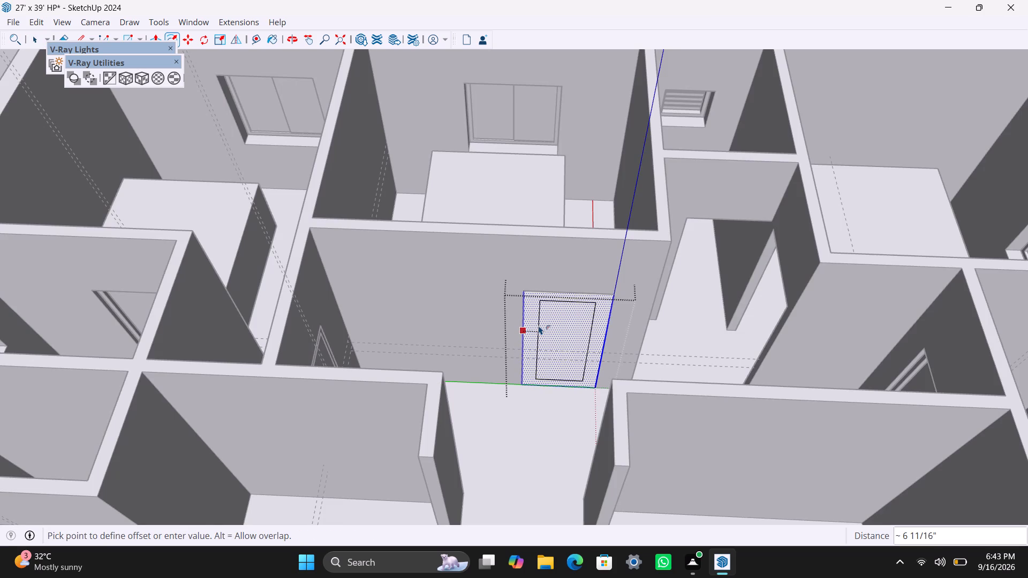
{"action": "type", "text": "2\""}
{"action": "key", "text": "Return"}
{"action": "key", "text": "space"}
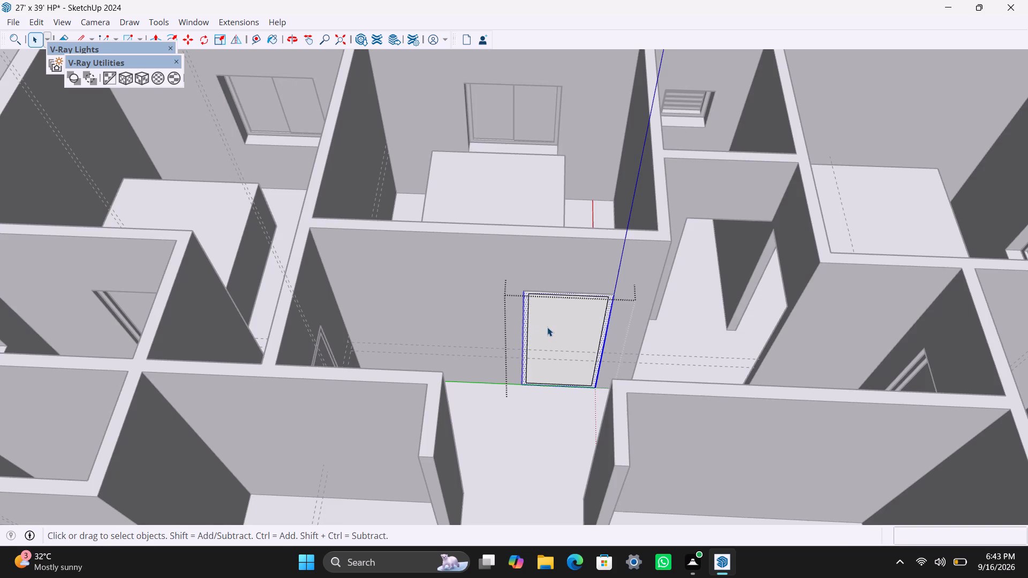
{"action": "left_click", "coordinate": [547, 327]}
{"action": "key", "text": "Delete"}
Extrude the bedroom door's frame border 2.5" with Push/Pull.
{"action": "scroll", "coordinate": [517, 377], "scroll_direction": "up", "scroll_amount": 8}
{"action": "left_click", "coordinate": [523, 360]}
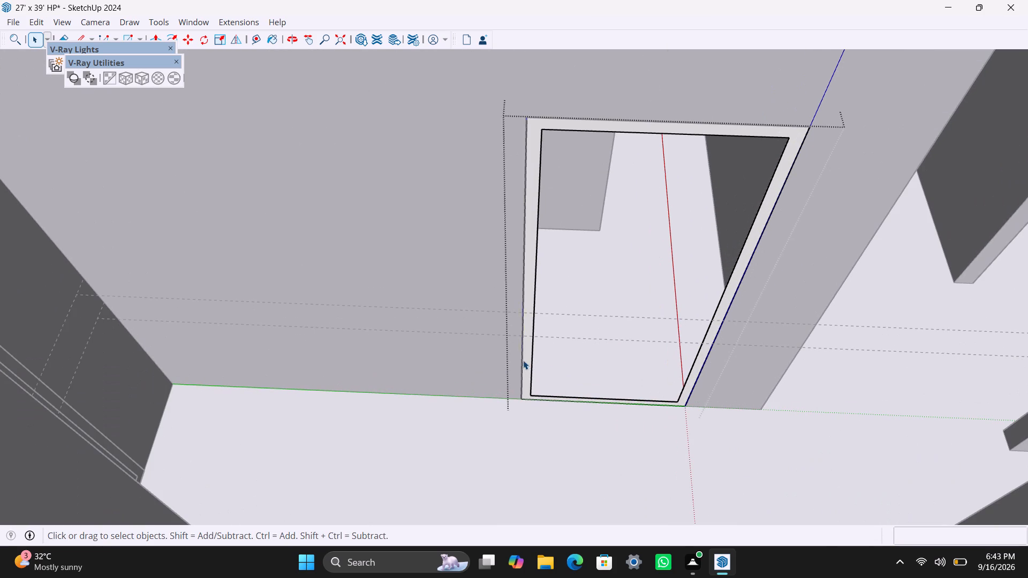
{"action": "left_click", "coordinate": [526, 348]}
{"action": "key", "text": "p"}
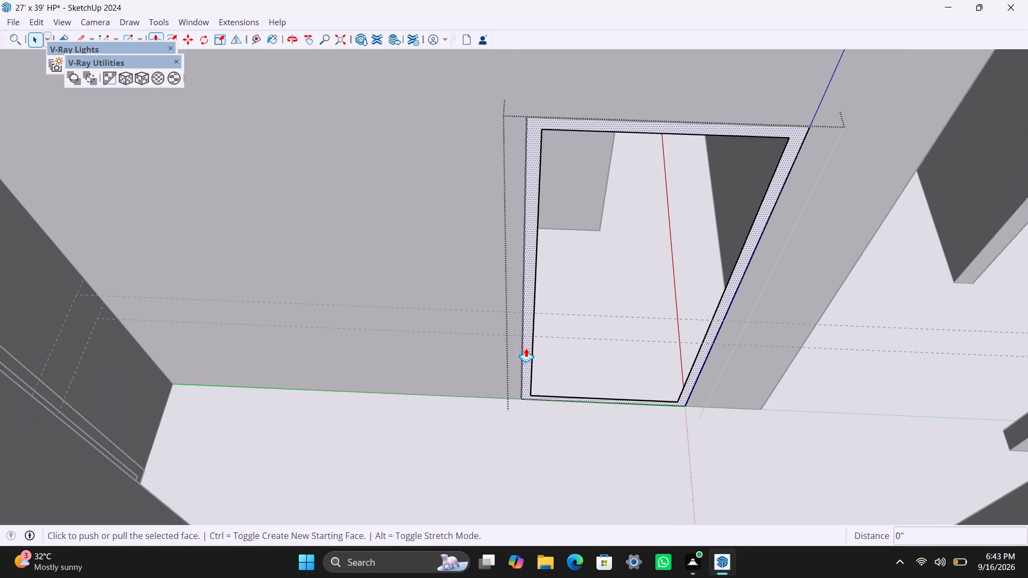
{"action": "left_click", "coordinate": [526, 348]}
{"action": "type", "text": "2.5\""}
{"action": "key", "text": "Return"}
{"action": "key", "text": "space"}
Fill the inside of the door frame with a rectangle for the panel and make it into a group.
{"action": "key", "text": "r"}
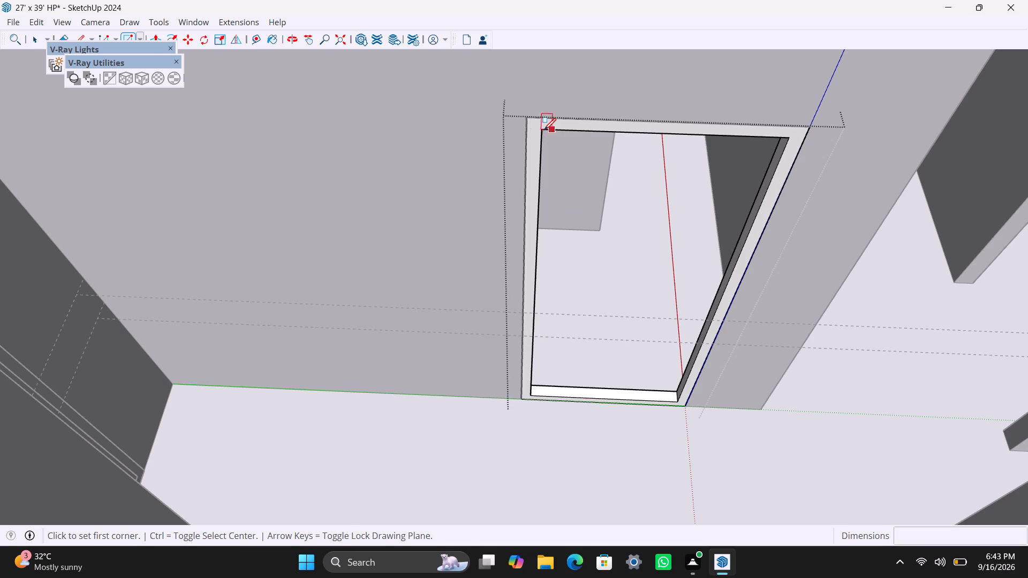
{"action": "left_click_drag", "start_coordinate": [544, 130], "coordinate": [546, 137]}
{"action": "left_click", "coordinate": [685, 398]}
{"action": "key", "text": "space"}
{"action": "double_click", "coordinate": [656, 351]}
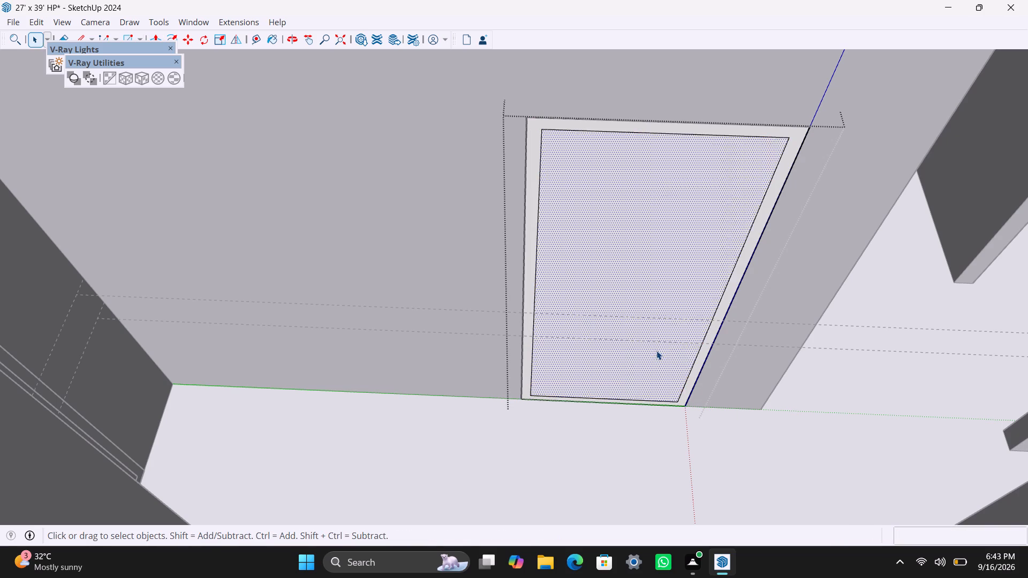
{"action": "right_click", "coordinate": [656, 351]}
{"action": "left_click", "coordinate": [715, 150]}
Open the door panel group and extrude its face 18 mm with Push/Pull.
{"action": "triple_click", "coordinate": [683, 268]}
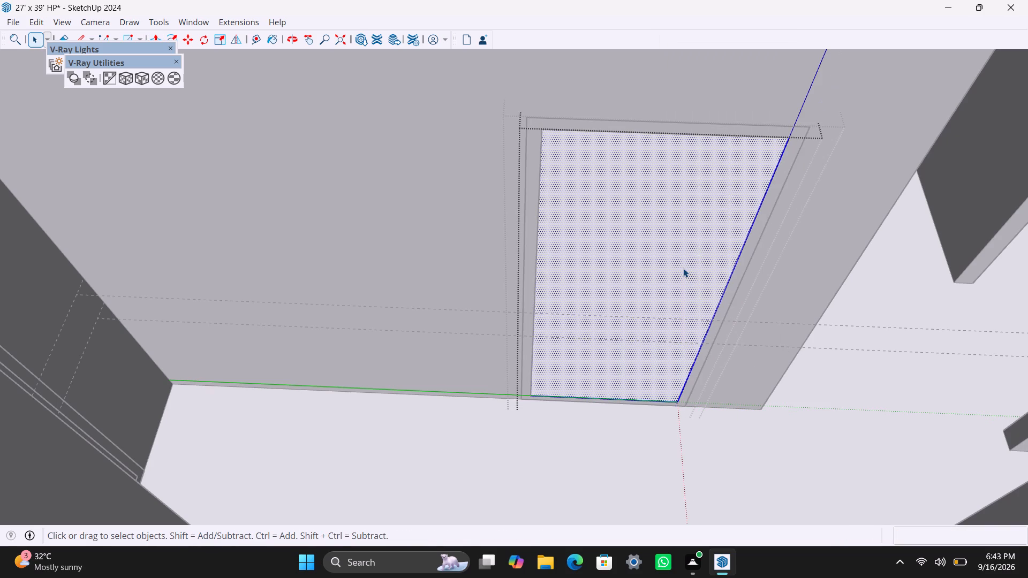
{"action": "key", "text": "p"}
{"action": "left_click", "coordinate": [683, 268]}
{"action": "type", "text": "18MM"}
{"action": "key", "text": "Return"}
{"action": "key", "text": "space"}
Add handle guides on the panel 4' below its top edge and 6" in from its long side edge.
{"action": "type", "text": "T"}
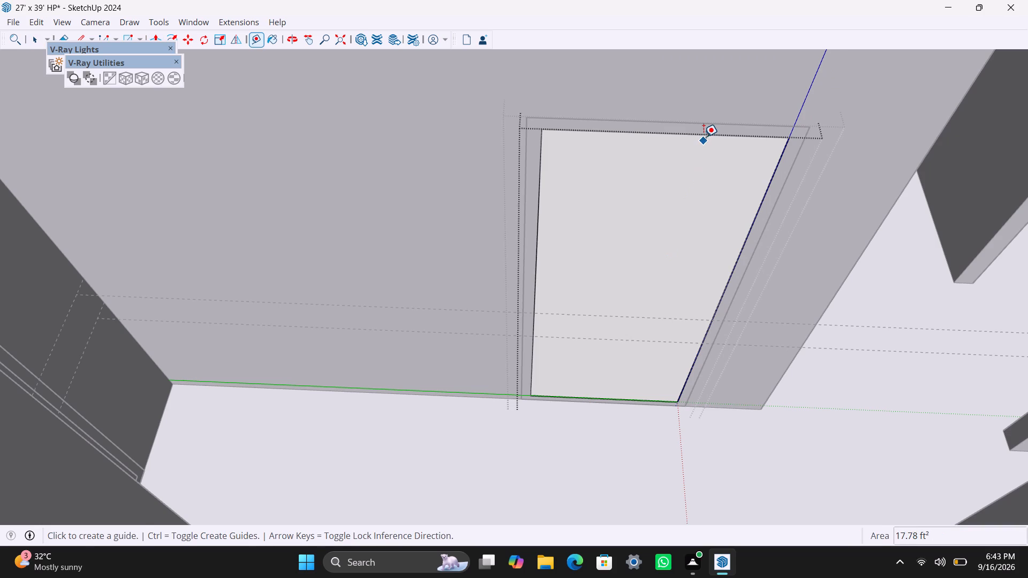
{"action": "left_click_drag", "start_coordinate": [704, 136], "coordinate": [696, 158]}
{"action": "type", "text": "4'"}
{"action": "key", "text": "Return"}
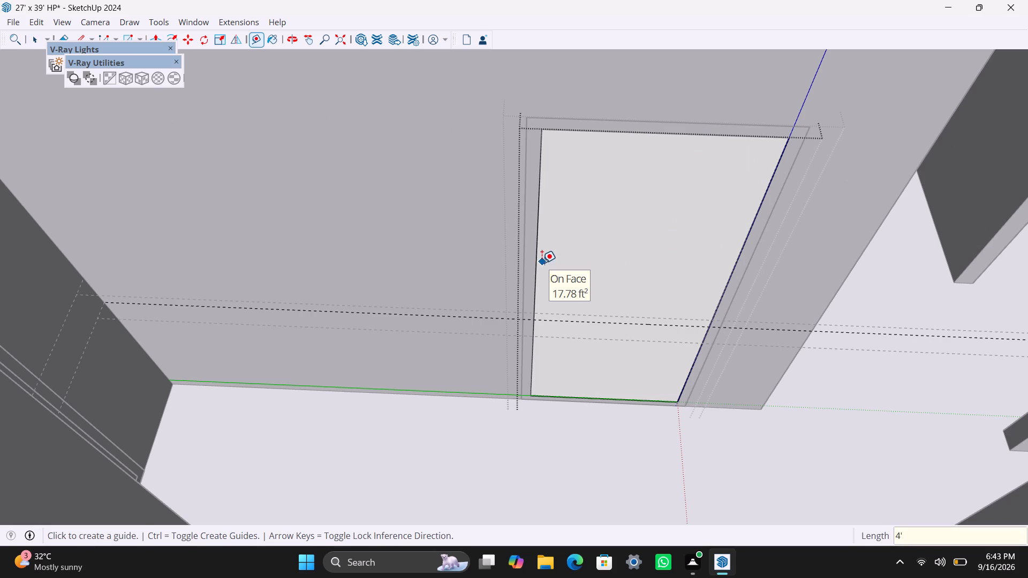
{"action": "left_click", "coordinate": [539, 253]}
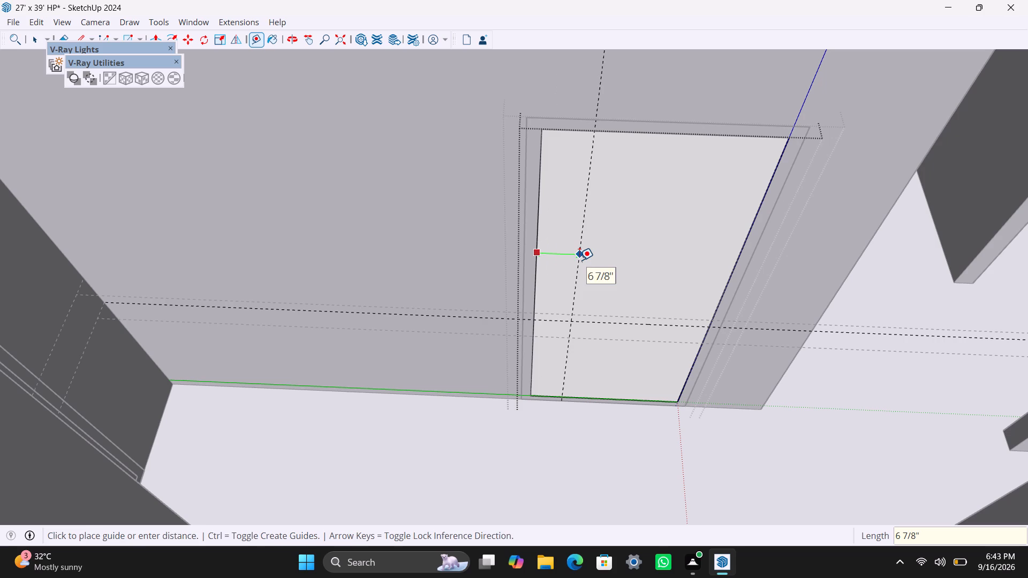
{"action": "type", "text": "6\""}
{"action": "key", "text": "Return"}
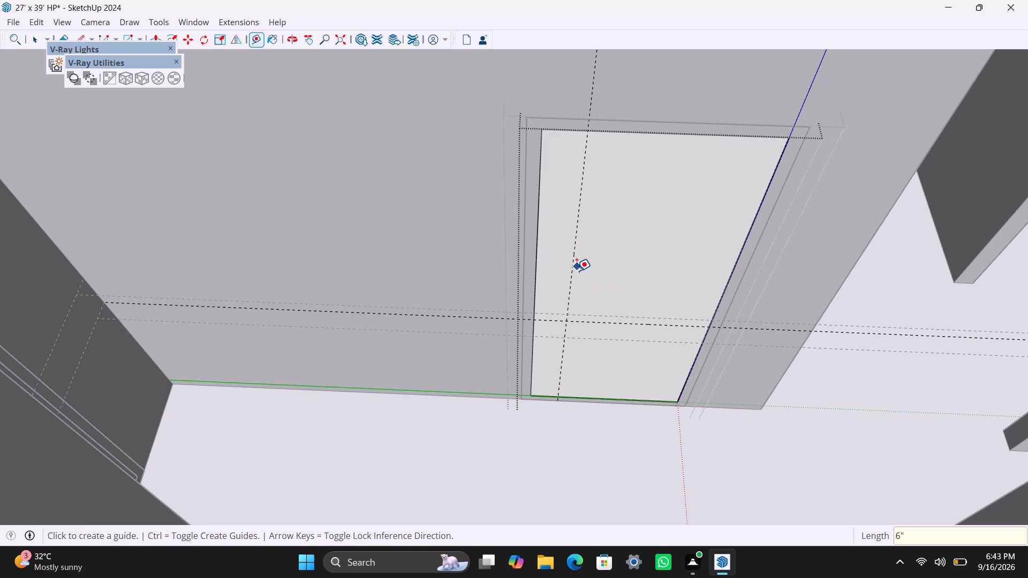
Add guides 1.5" further in from the vertical guide and 8" above the horizontal guide to complete the handle outline.
{"action": "left_click_drag", "start_coordinate": [572, 257], "coordinate": [577, 257]}
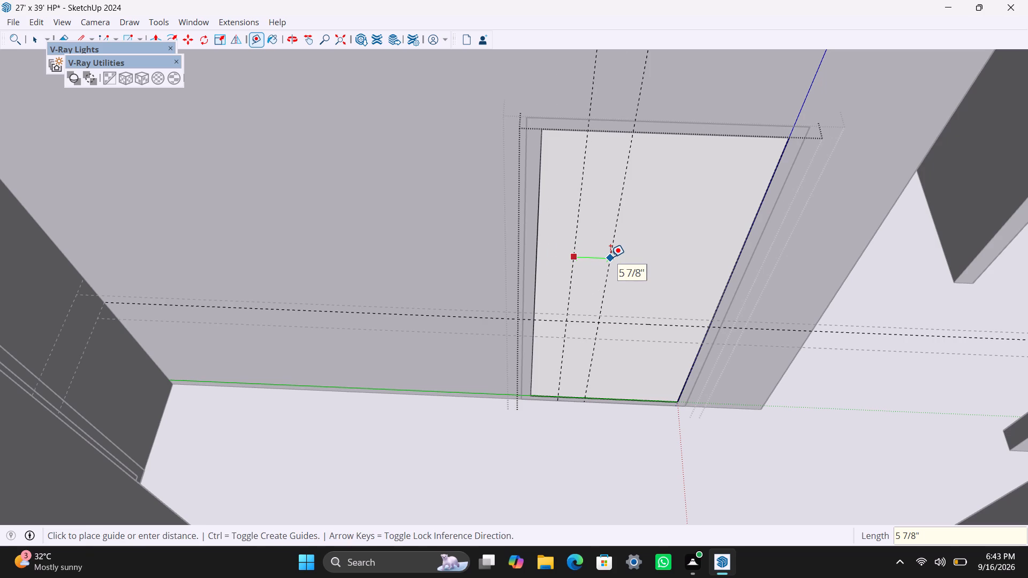
{"action": "type", "text": "1.5\""}
{"action": "key", "text": "Return"}
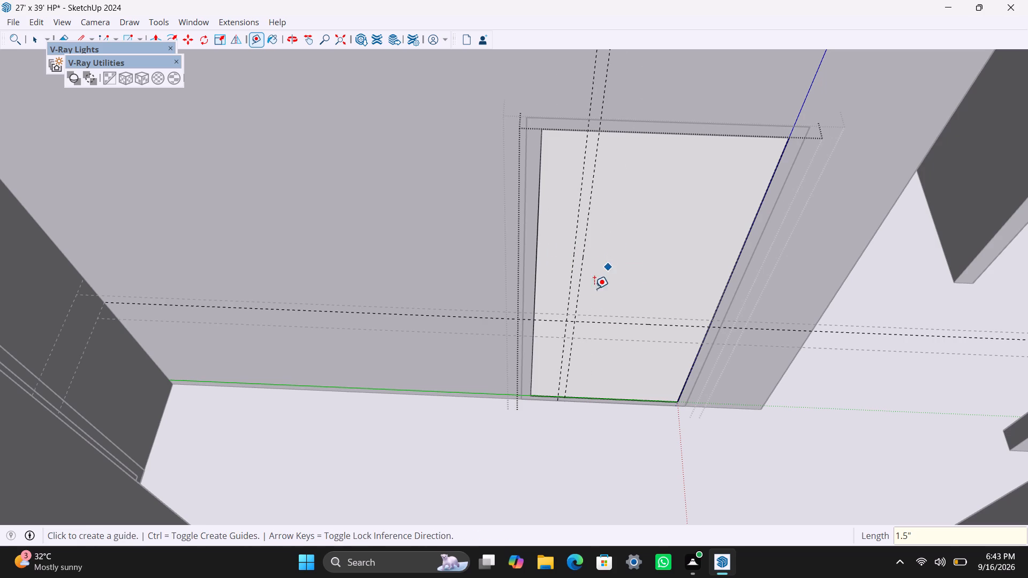
{"action": "left_click", "coordinate": [591, 322]}
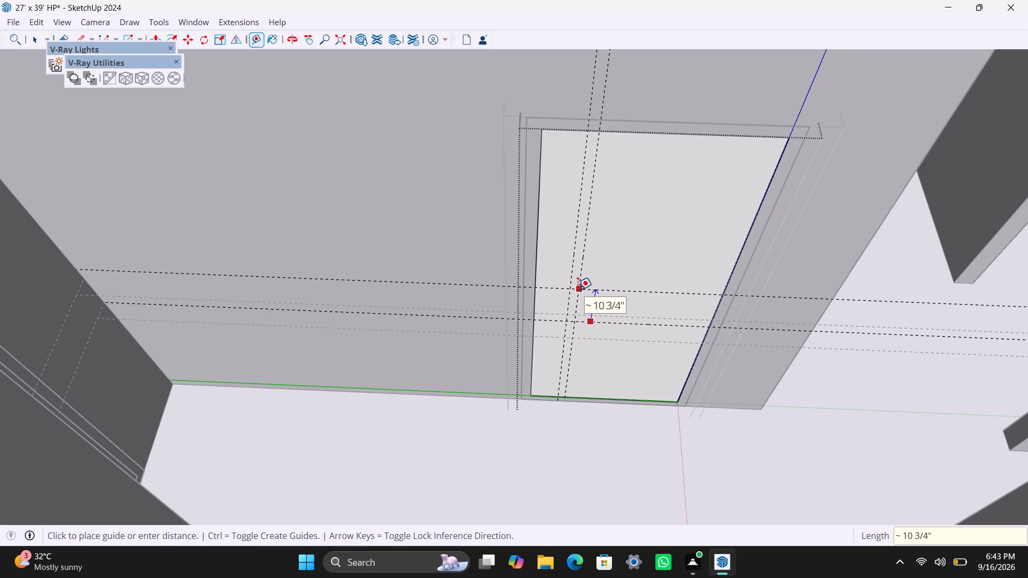
{"action": "type", "text": "8\""}
{"action": "key", "text": "Return"}
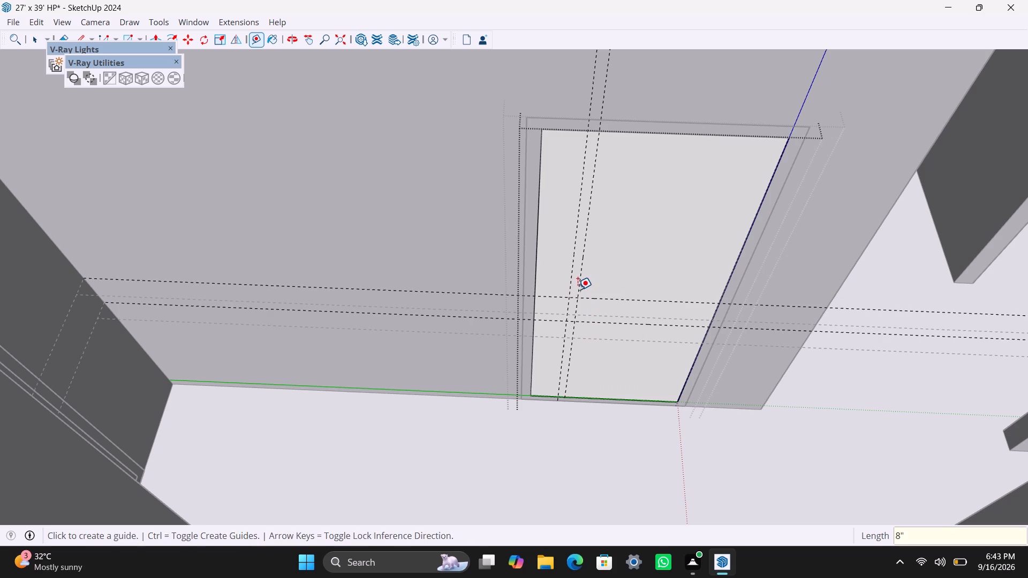
{"action": "key", "text": "space"}
Draw the 1.5" by 8" handle rectangle between the guide intersections and make it into a group.
{"action": "scroll", "coordinate": [600, 324], "scroll_direction": "up", "scroll_amount": 3}
{"action": "scroll", "coordinate": [575, 290], "scroll_direction": "up", "scroll_amount": 1}
{"action": "key", "text": "r"}
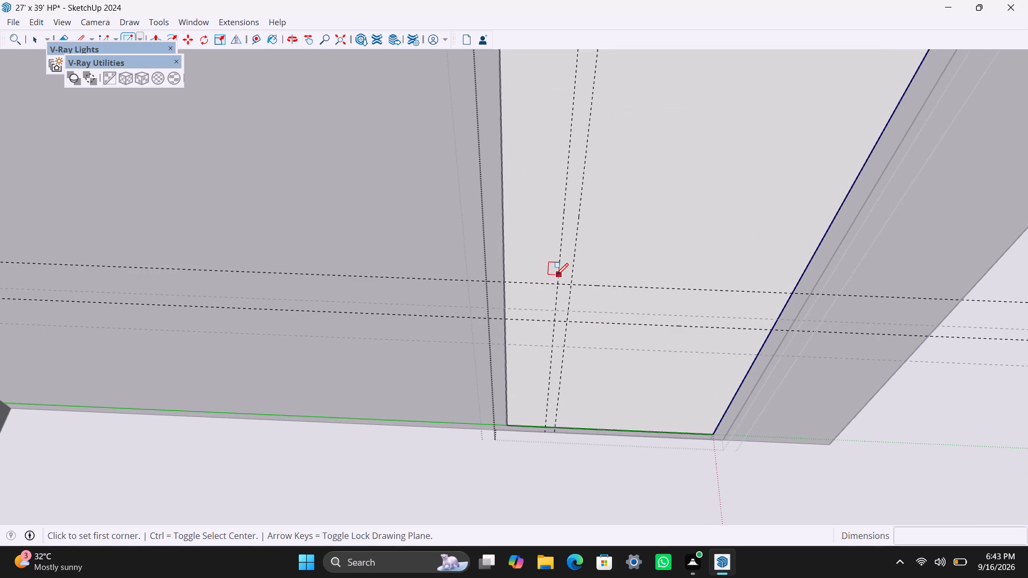
{"action": "left_click_drag", "start_coordinate": [555, 285], "coordinate": [556, 291]}
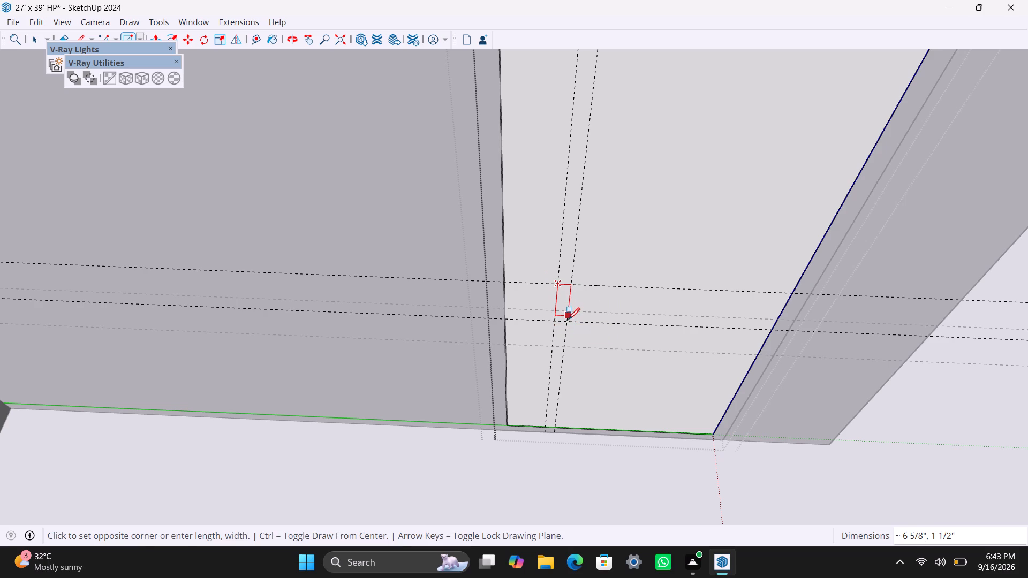
{"action": "left_click", "coordinate": [568, 320]}
{"action": "key", "text": "space"}
{"action": "double_click", "coordinate": [560, 298]}
{"action": "right_click_drag", "start_coordinate": [557, 298], "coordinate": [553, 301]}
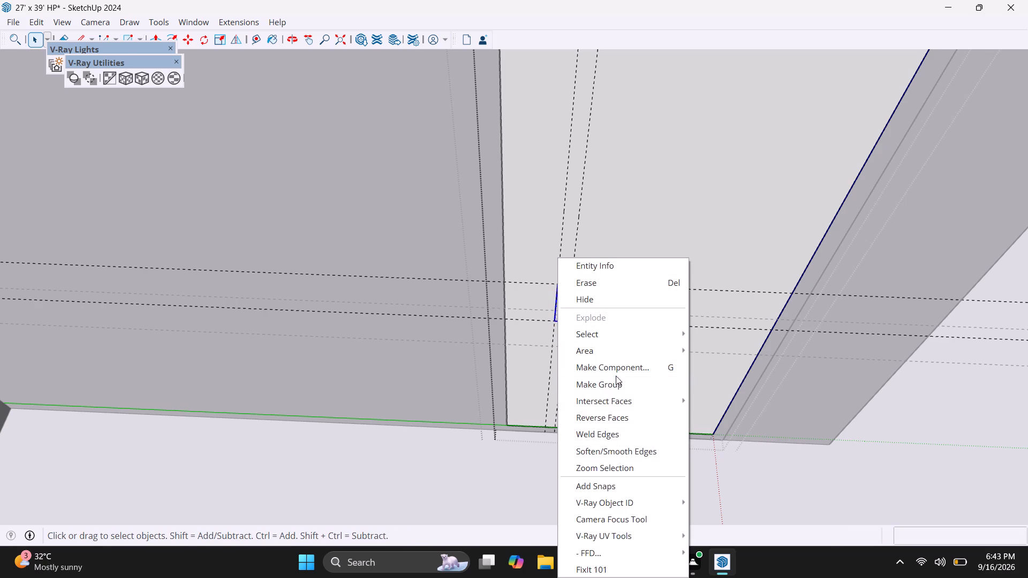
{"action": "left_click", "coordinate": [616, 377]}
Open the handle group and extrude its face 0.5" with Push/Pull.
{"action": "scroll", "coordinate": [561, 303], "scroll_direction": "up", "scroll_amount": 2}
{"action": "triple_click", "coordinate": [569, 292]}
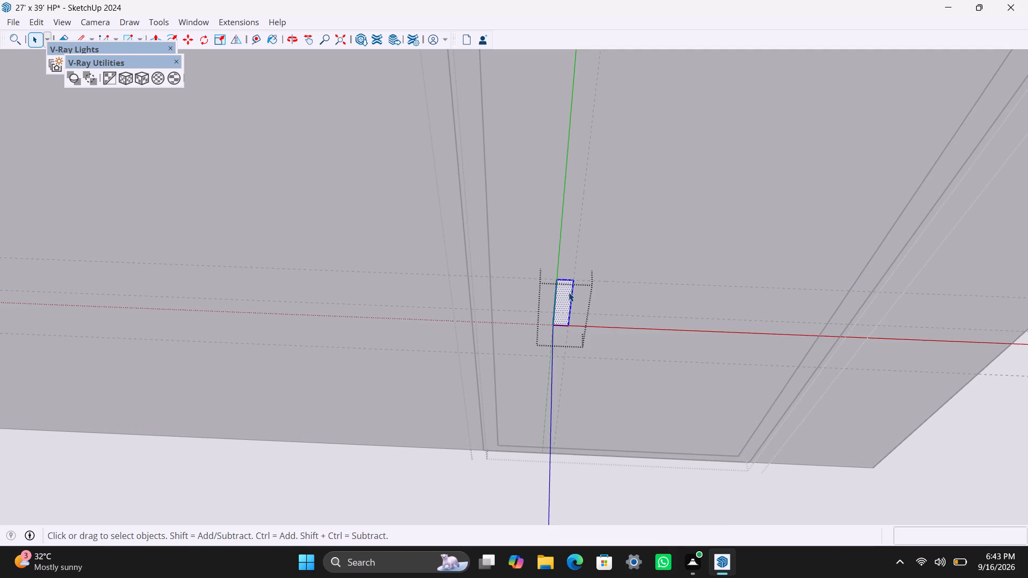
{"action": "key", "text": "p"}
{"action": "left_click", "coordinate": [569, 292]}
{"action": "type", "text": "0.5\""}
{"action": "key", "text": "Return"}
{"action": "key", "text": "space"}
Close the open handle, panel, frame and walls groups to return to the whole house model.
{"action": "scroll", "coordinate": [599, 312], "scroll_direction": "down", "scroll_amount": 11}
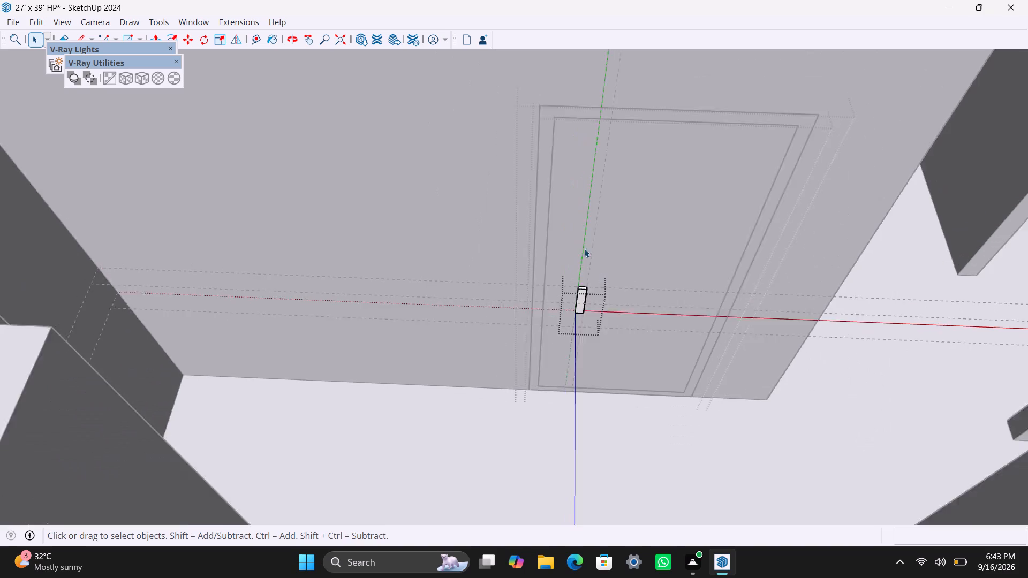
{"action": "scroll", "coordinate": [584, 248], "scroll_direction": "down", "scroll_amount": 6}
{"action": "left_click", "coordinate": [601, 363]}
{"action": "scroll", "coordinate": [606, 324], "scroll_direction": "down", "scroll_amount": 7}
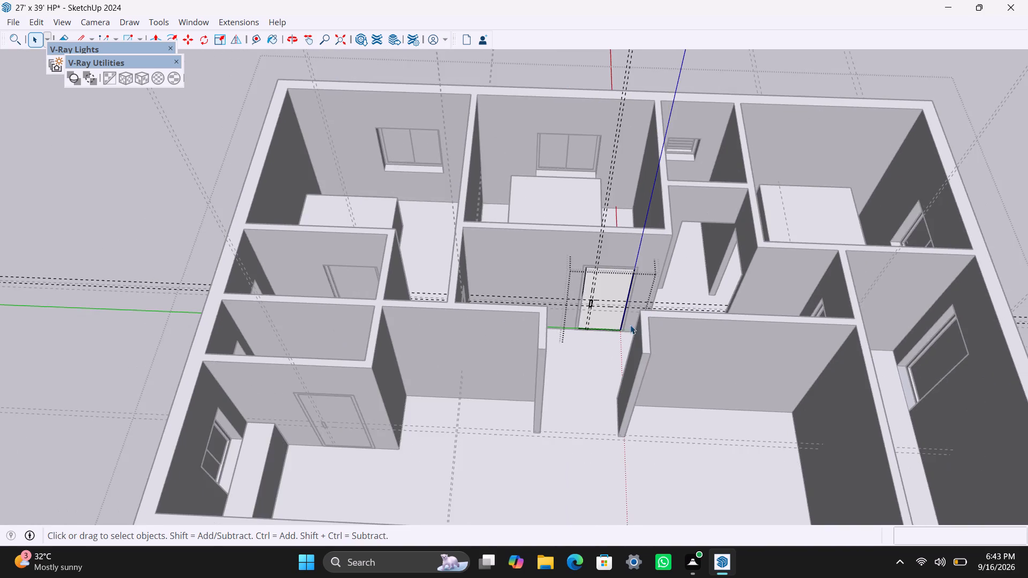
{"action": "middle_click_drag", "start_coordinate": [589, 333], "coordinate": [458, 397], "text": "shift"}
{"action": "left_click", "coordinate": [656, 120]}
{"action": "left_click", "coordinate": [665, 144]}
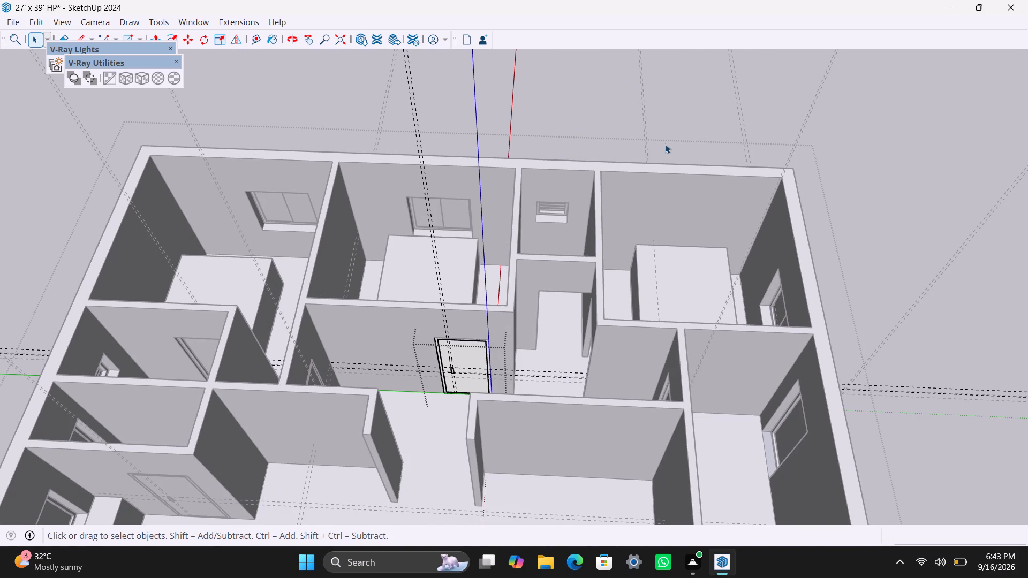
{"action": "left_click", "coordinate": [678, 98]}
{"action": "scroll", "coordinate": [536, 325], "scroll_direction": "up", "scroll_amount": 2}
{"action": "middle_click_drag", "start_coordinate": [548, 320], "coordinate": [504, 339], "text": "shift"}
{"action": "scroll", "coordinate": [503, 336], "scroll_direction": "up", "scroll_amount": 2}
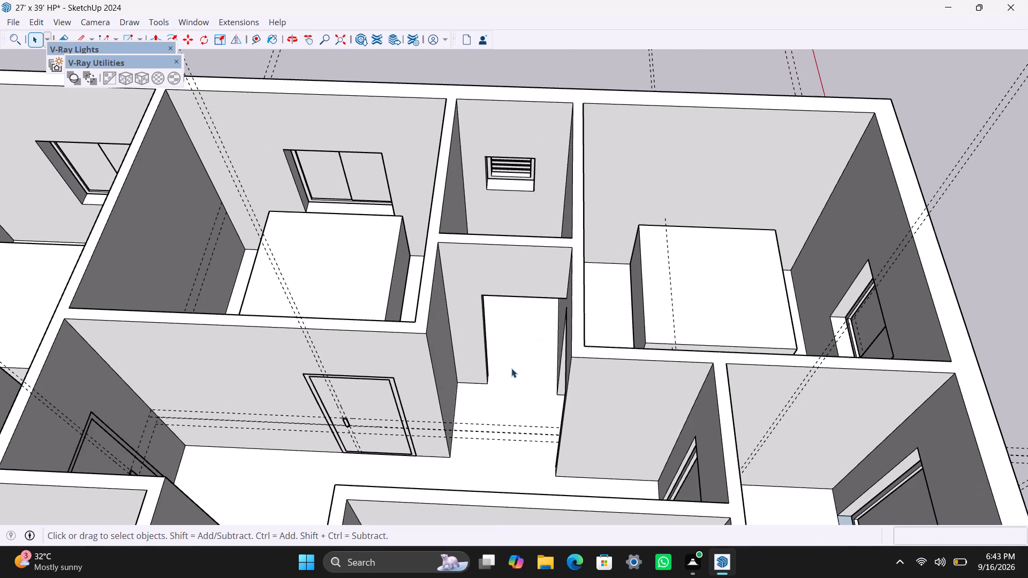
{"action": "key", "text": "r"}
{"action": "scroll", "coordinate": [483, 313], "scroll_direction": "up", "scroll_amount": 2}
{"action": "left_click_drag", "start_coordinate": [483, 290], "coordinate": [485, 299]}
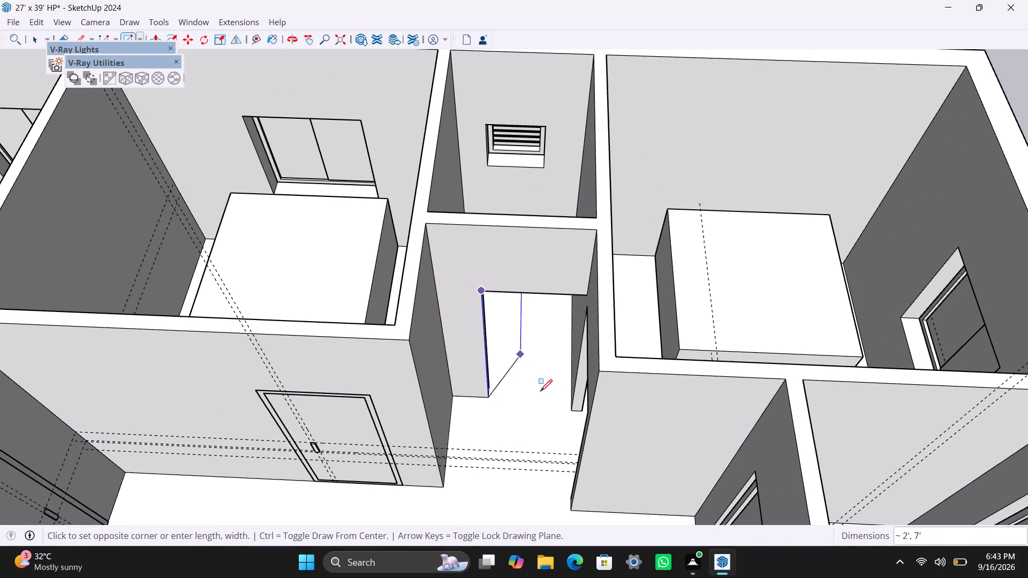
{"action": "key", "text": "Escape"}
Fill the door opening of the small louvred-window room with a 3' by 7' rectangle and make it into a group.
{"action": "scroll", "coordinate": [542, 396], "scroll_direction": "up", "scroll_amount": 2}
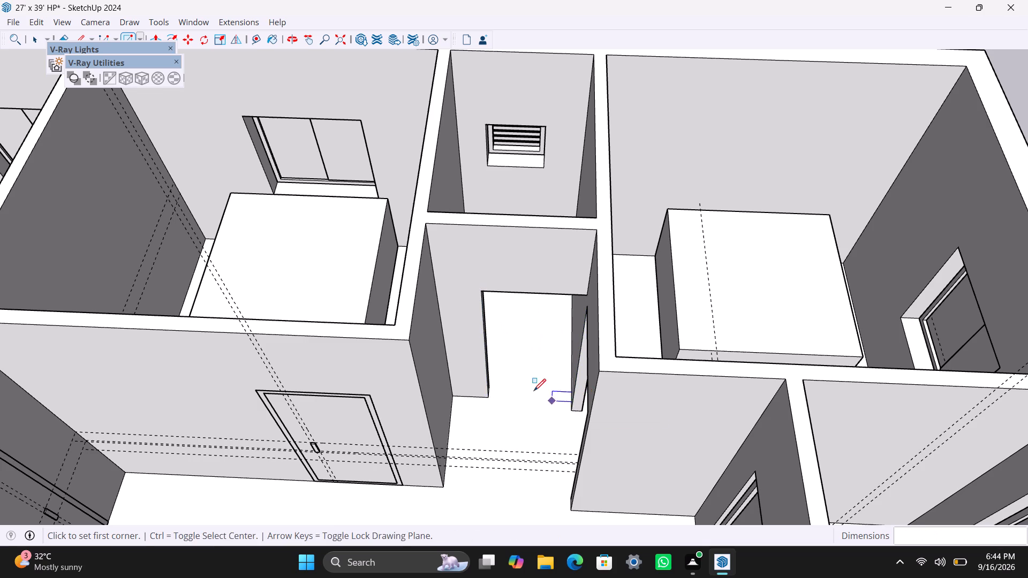
{"action": "middle_click_drag", "start_coordinate": [538, 391], "coordinate": [578, 392]}
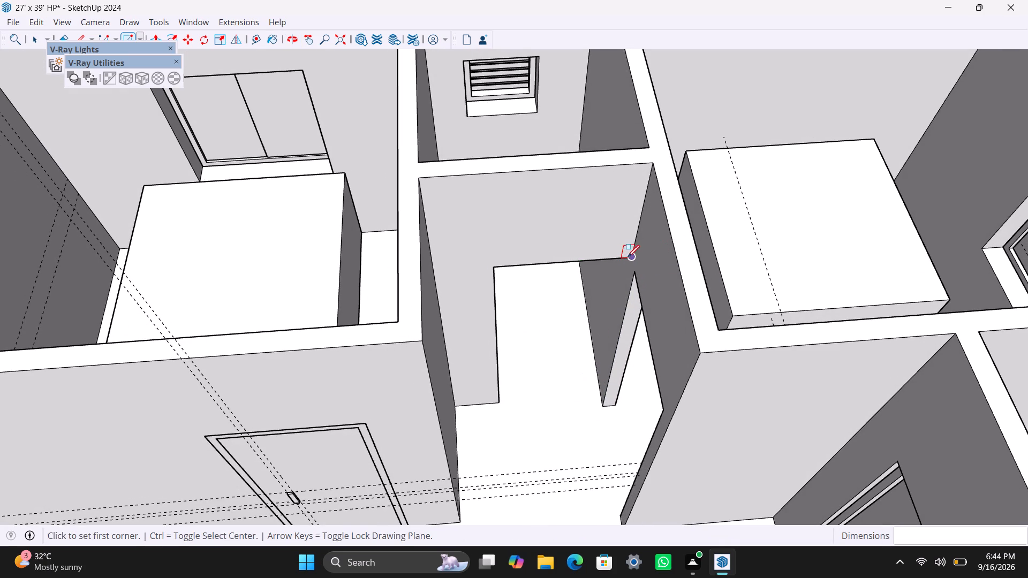
{"action": "key", "text": "r"}
{"action": "left_click", "coordinate": [636, 256]}
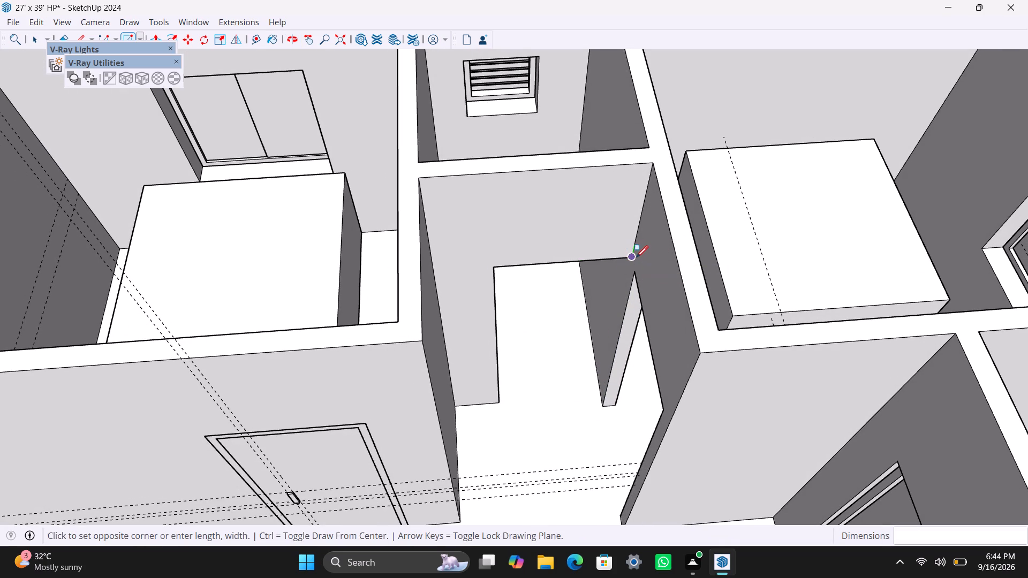
{"action": "left_click", "coordinate": [501, 397]}
{"action": "key", "text": "space"}
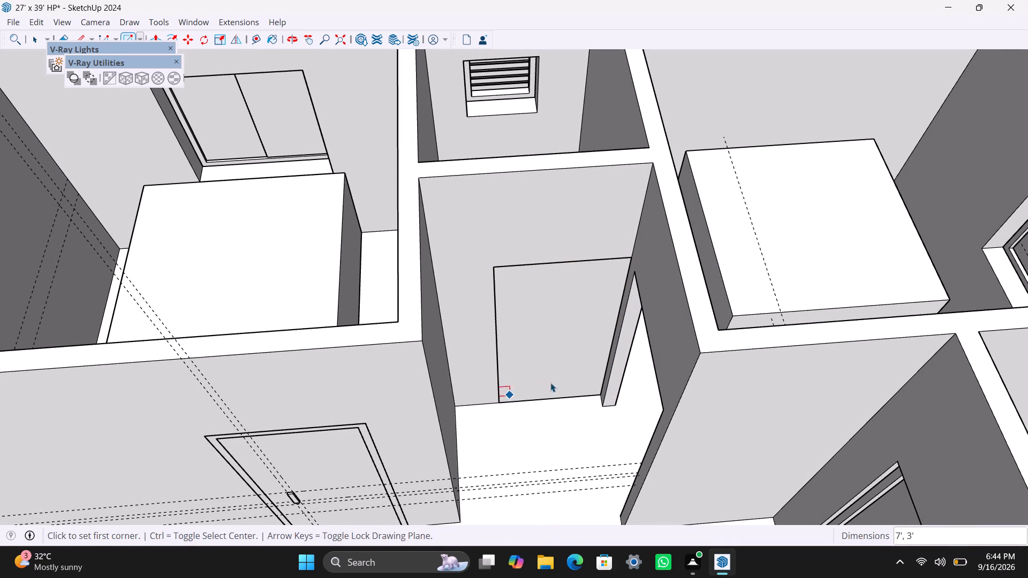
{"action": "double_click", "coordinate": [550, 363]}
{"action": "right_click", "coordinate": [550, 362]}
{"action": "left_click", "coordinate": [624, 182]}
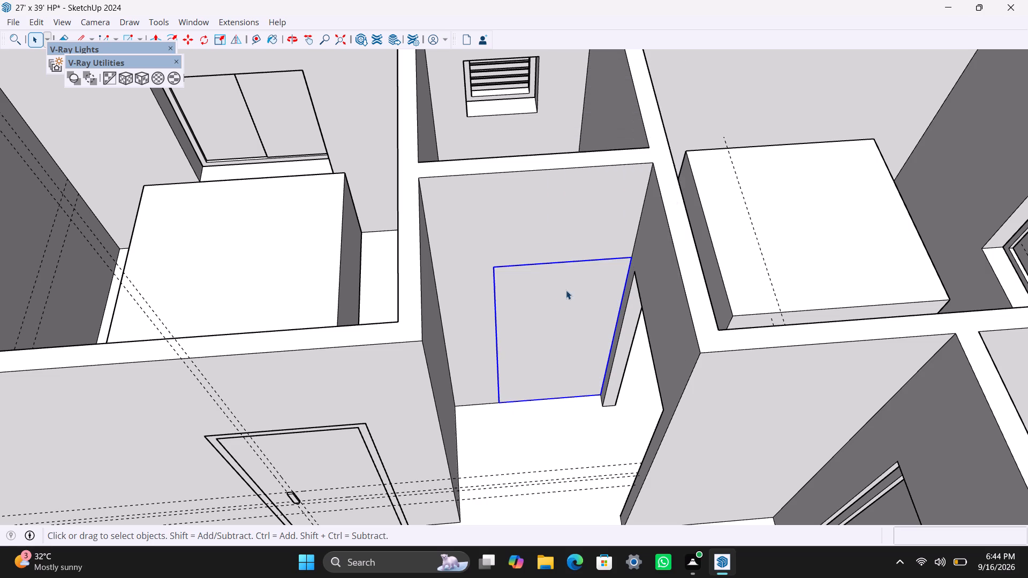
Open the new door group, offset its face edges 2" inward and delete the inner face to leave the frame border.
{"action": "triple_click", "coordinate": [542, 304]}
{"action": "key", "text": "f"}
{"action": "left_click", "coordinate": [507, 316]}
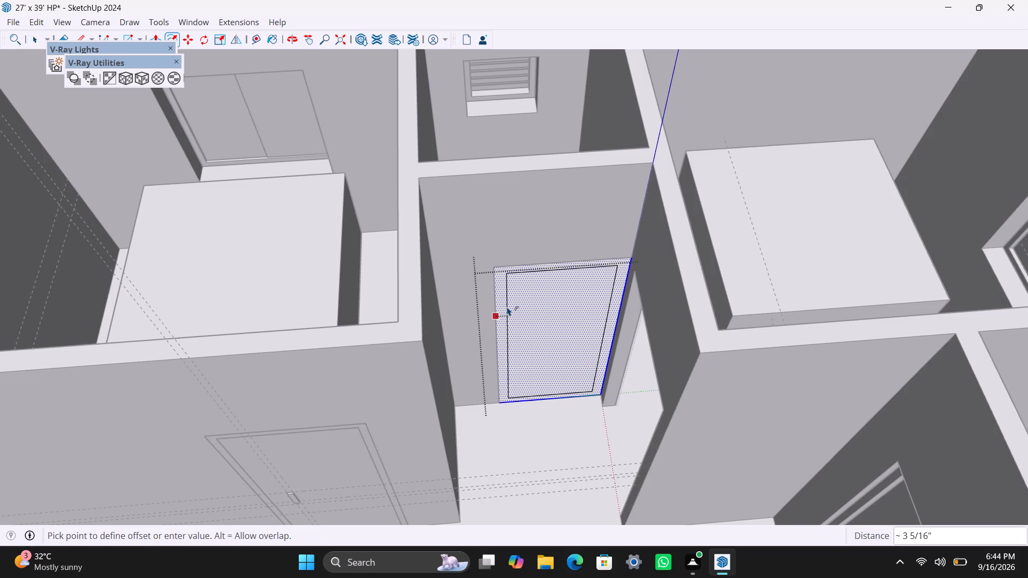
{"action": "type", "text": "2\""}
{"action": "key", "text": "Return"}
{"action": "key", "text": "space"}
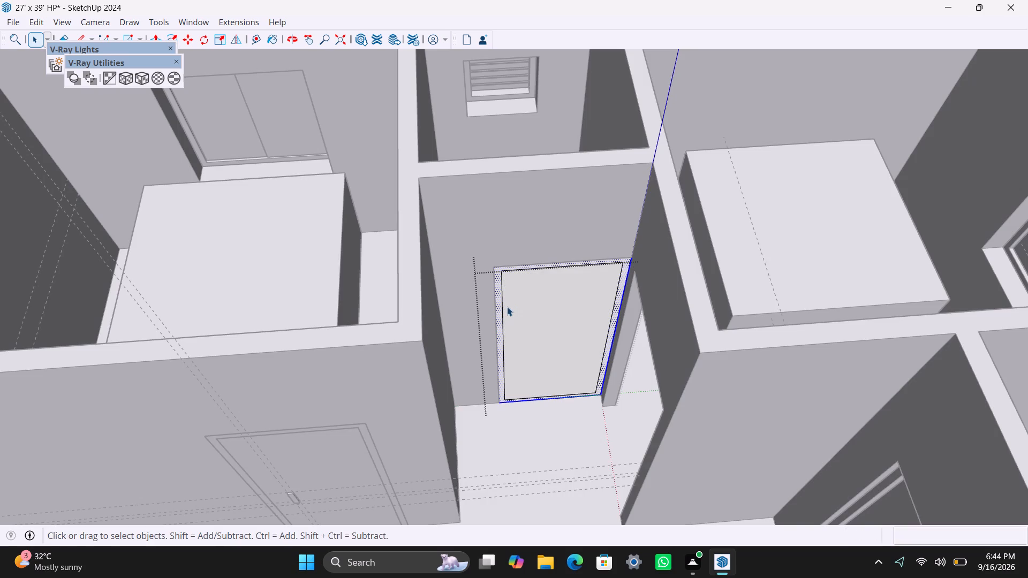
{"action": "left_click", "coordinate": [545, 348]}
{"action": "key", "text": "Delete"}
Extrude the louvred-window room door's frame border 2.5" with Push/Pull.
{"action": "scroll", "coordinate": [503, 393], "scroll_direction": "up", "scroll_amount": 5}
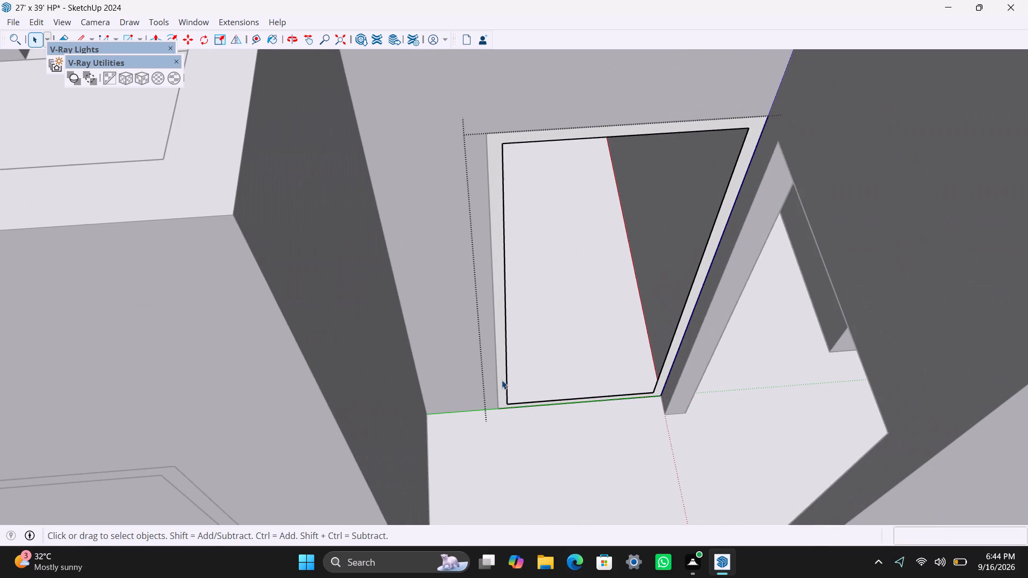
{"action": "left_click", "coordinate": [502, 374]}
{"action": "key", "text": "p"}
{"action": "left_click", "coordinate": [502, 374]}
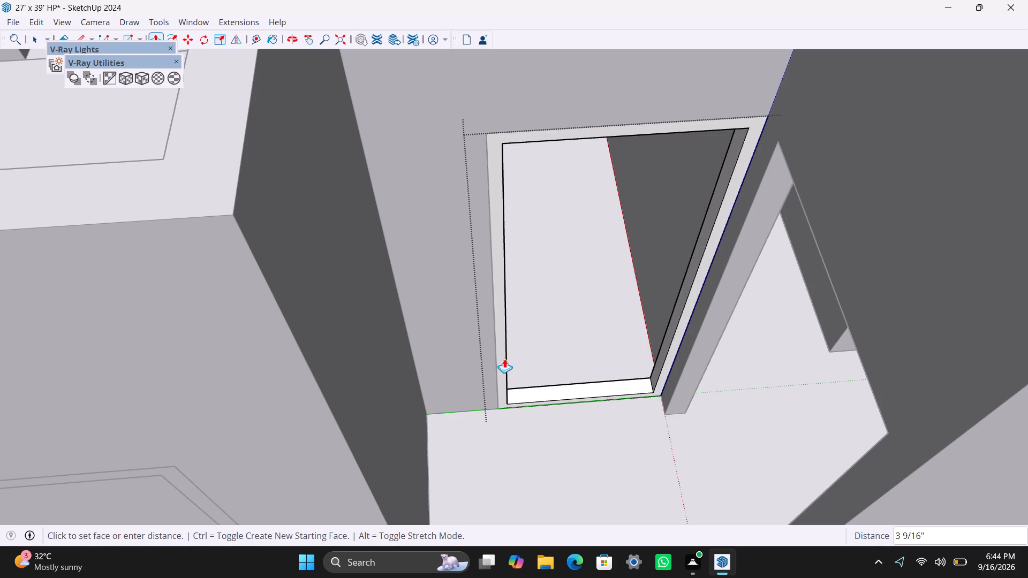
{"action": "type", "text": "1."}
{"action": "key", "text": "BackSpace"}
{"action": "key", "text": "BackSpace"}
{"action": "type", "text": "2.5\""}
{"action": "key", "text": "Return"}
{"action": "key", "text": "space"}
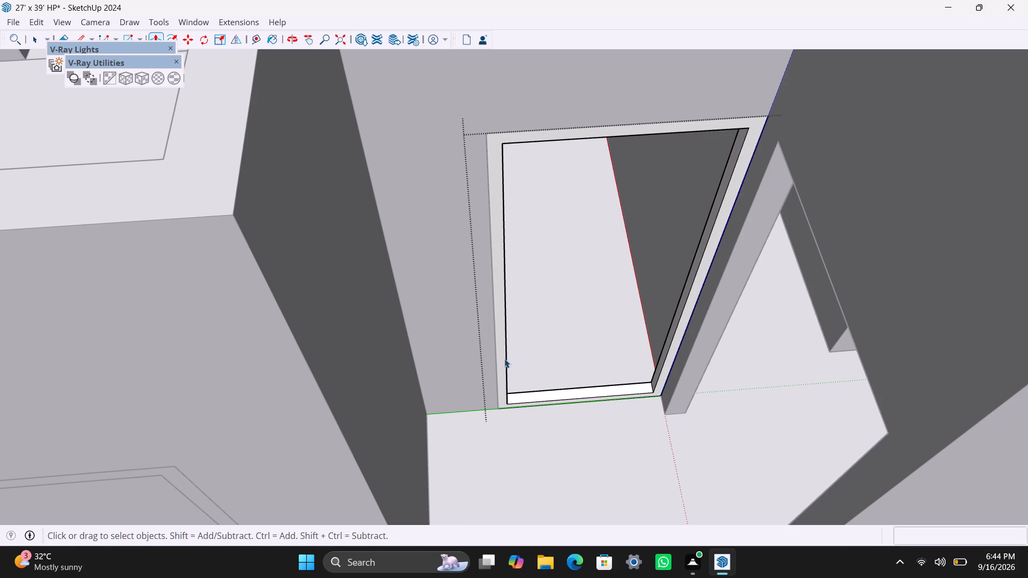
Fill the inside of the louvred-window room's door frame with a rectangle for the door panel and make it into a group.
{"action": "key", "text": "r"}
{"action": "left_click_drag", "start_coordinate": [507, 147], "coordinate": [506, 155]}
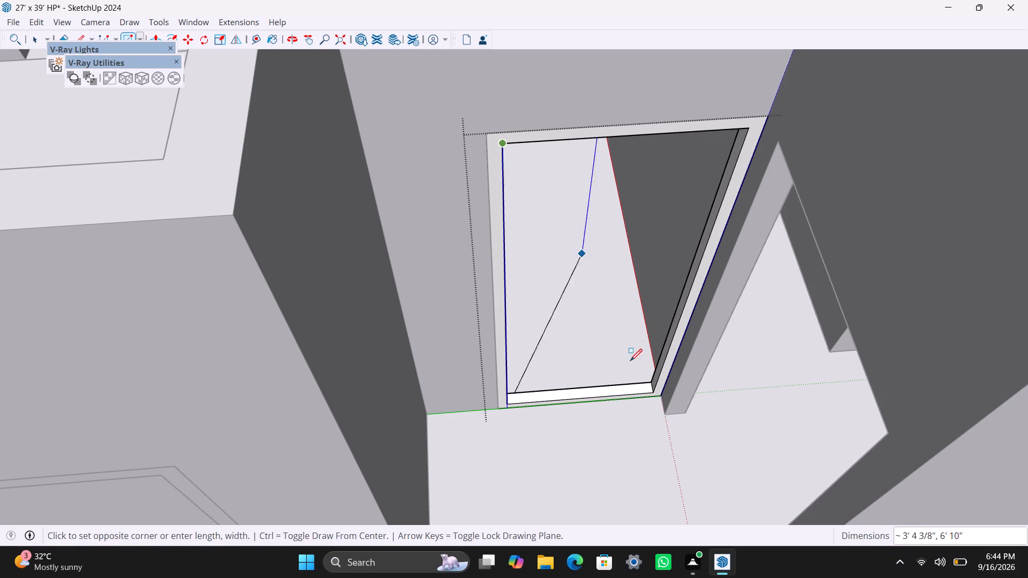
{"action": "left_click", "coordinate": [652, 393]}
{"action": "key", "text": "space"}
{"action": "double_click", "coordinate": [608, 345]}
{"action": "right_click", "coordinate": [608, 345]}
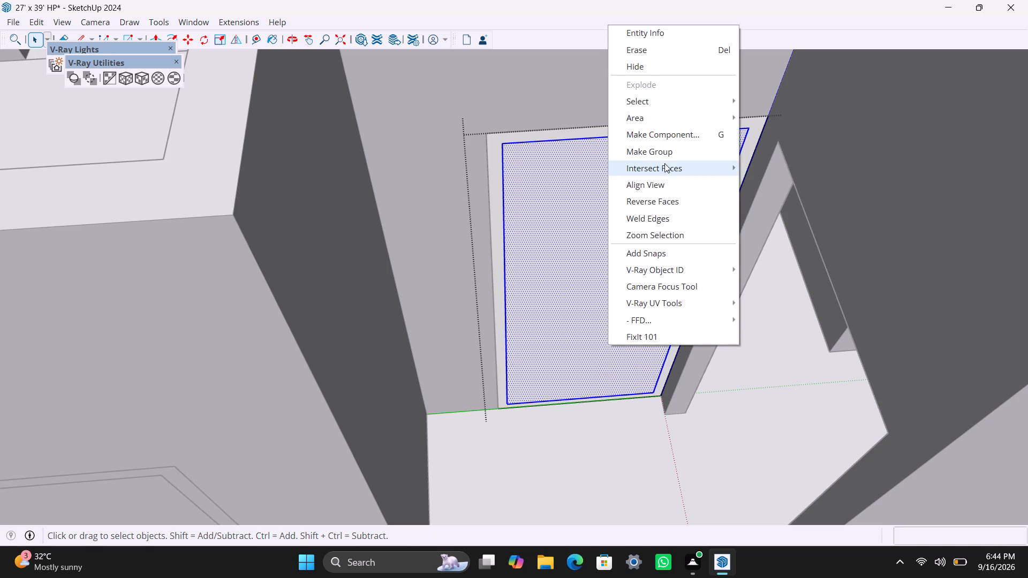
{"action": "left_click", "coordinate": [664, 155]}
Open the new door panel group and extrude its face 18 mm with Push/Pull.
{"action": "triple_click", "coordinate": [619, 265]}
{"action": "key", "text": "p"}
{"action": "left_click_drag", "start_coordinate": [619, 265], "coordinate": [608, 257]}
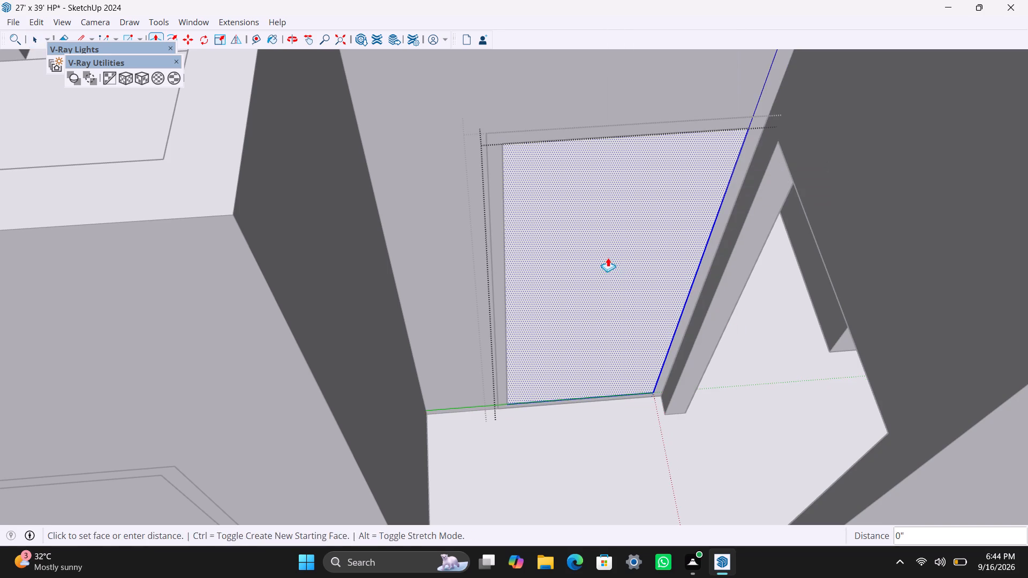
{"action": "left_click_drag", "start_coordinate": [608, 257], "coordinate": [603, 254]}
{"action": "type", "text": "18MM"}
{"action": "key", "text": "Return"}
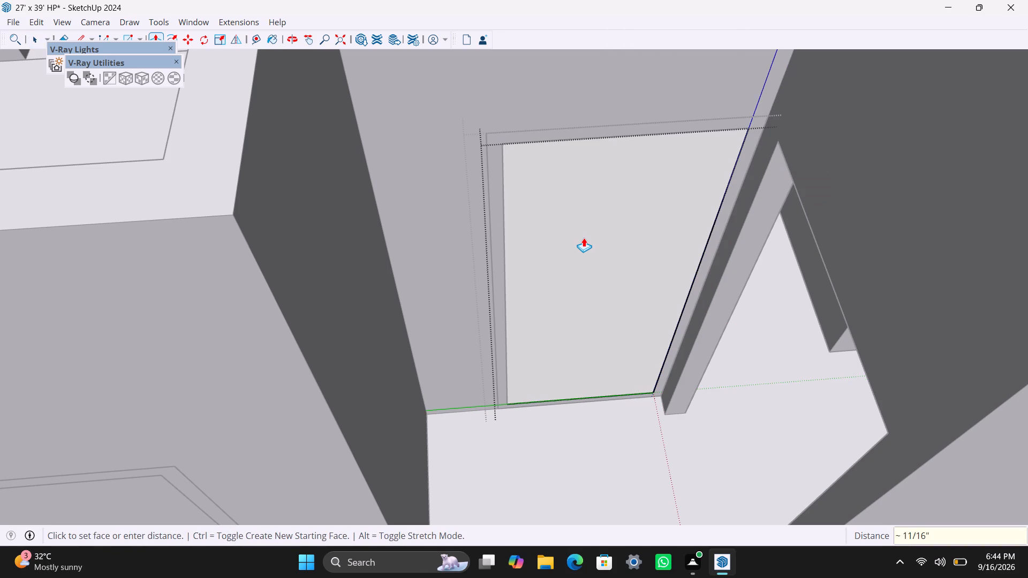
{"action": "key", "text": "space"}
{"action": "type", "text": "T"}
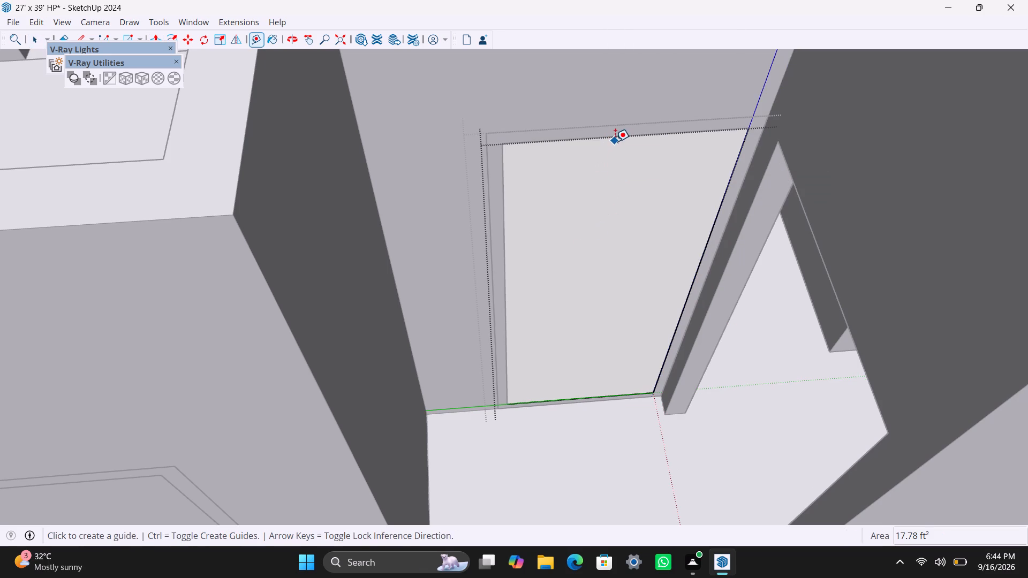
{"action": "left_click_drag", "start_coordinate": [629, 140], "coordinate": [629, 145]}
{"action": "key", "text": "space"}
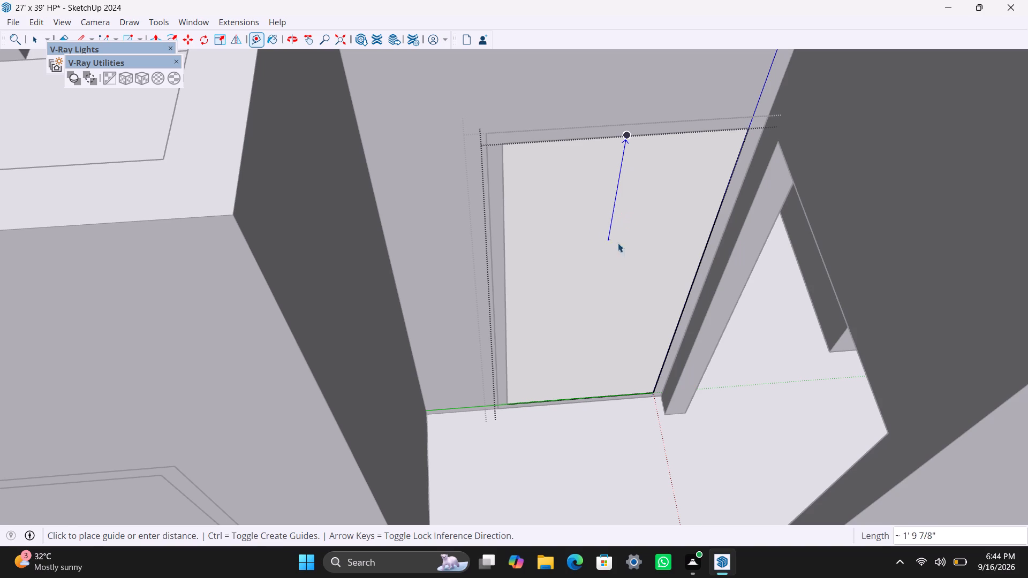
Place guides on the door panel 4' below its top edge and 6" in from the vertical edge farther from the adjacent doorway.
{"action": "key", "text": "t"}
{"action": "left_click_drag", "start_coordinate": [559, 141], "coordinate": [554, 149]}
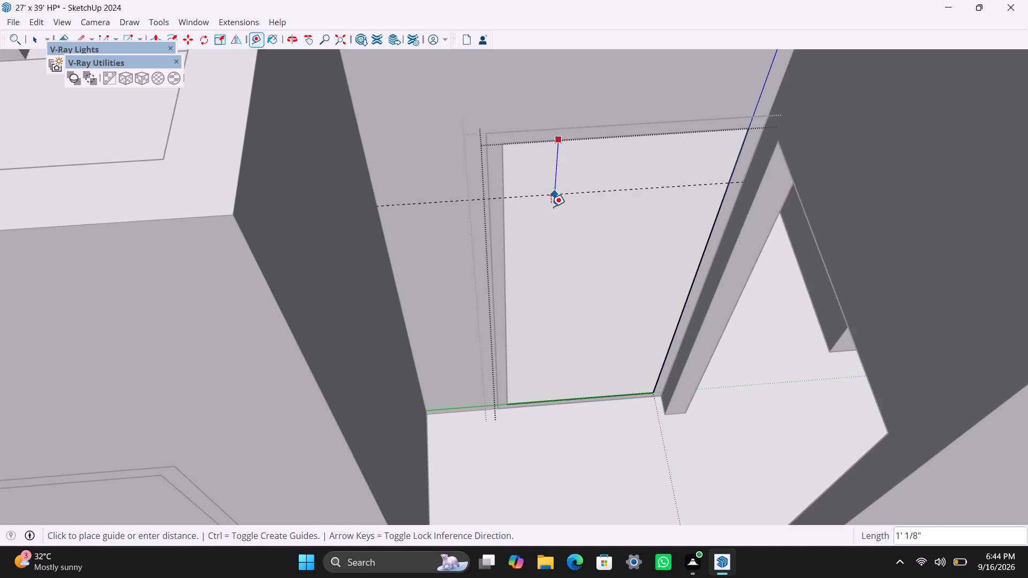
{"action": "type", "text": "4'"}
{"action": "key", "text": "Return"}
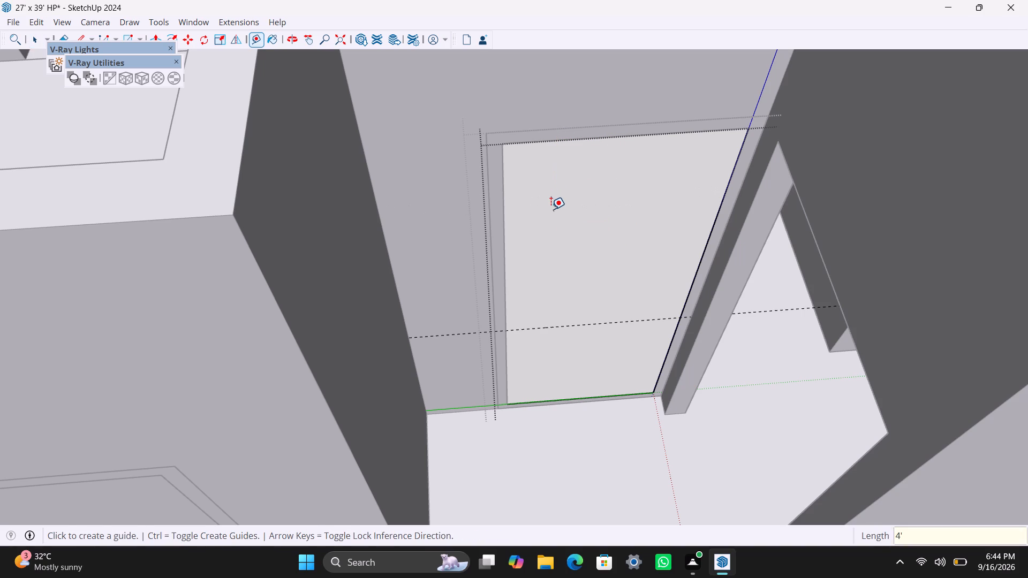
{"action": "left_click", "coordinate": [507, 276]}
{"action": "type", "text": "6\""}
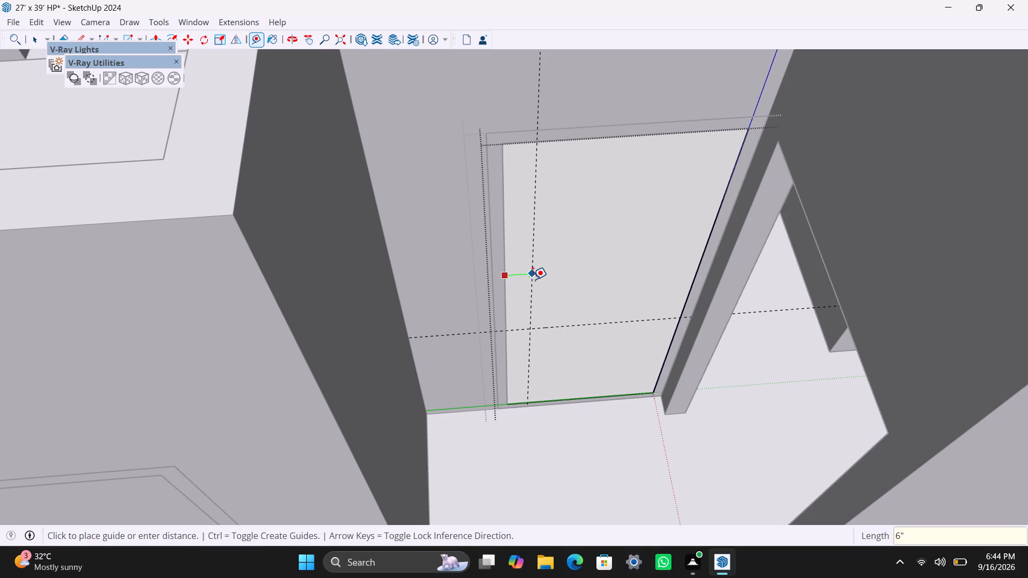
{"action": "key", "text": "Return"}
Add handle guides 1.5" further inward from the vertical guide and 8" above the horizontal guide.
{"action": "left_click", "coordinate": [545, 276]}
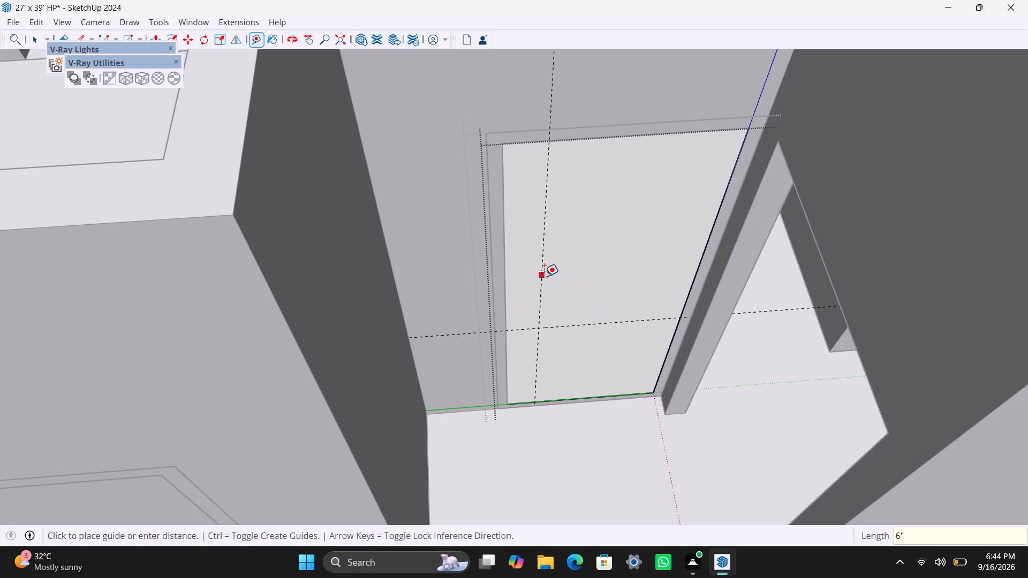
{"action": "type", "text": "1.5\""}
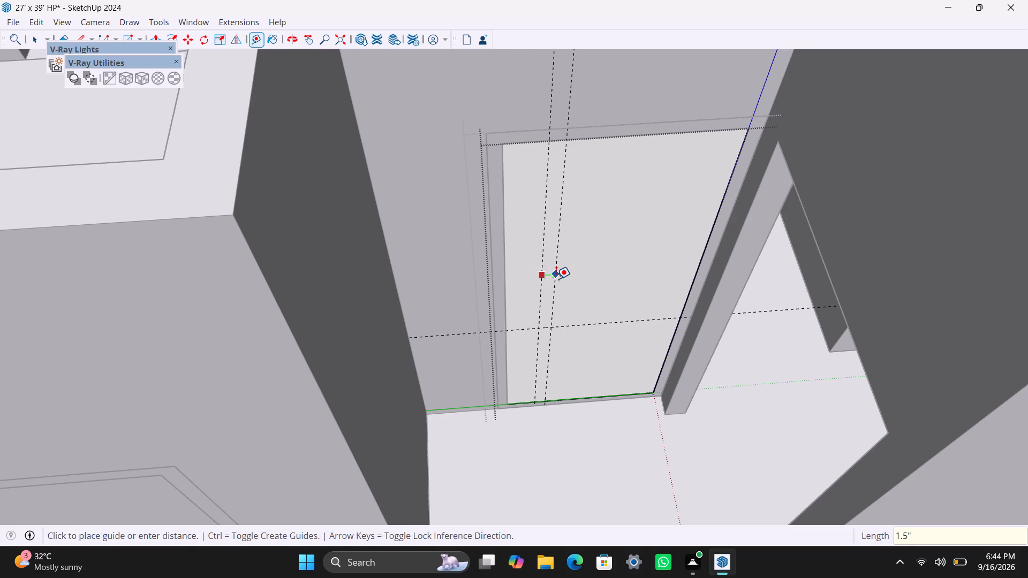
{"action": "key", "text": "Return"}
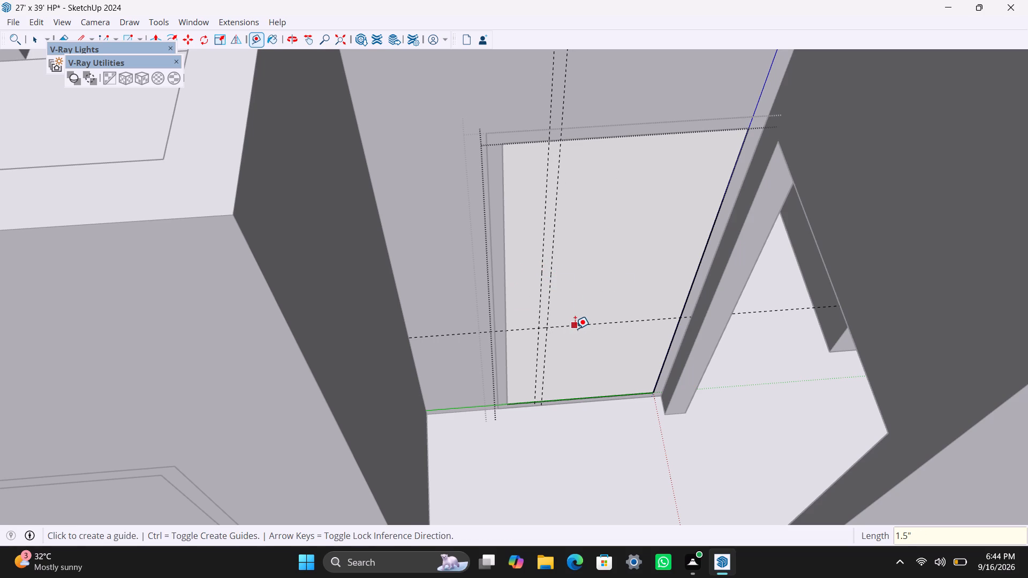
{"action": "left_click", "coordinate": [575, 329]}
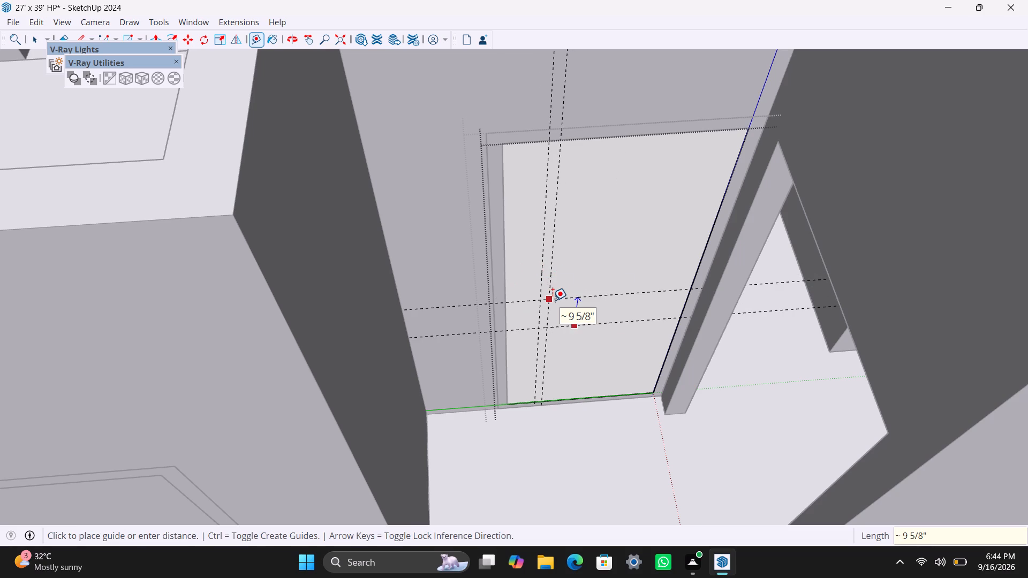
{"action": "type", "text": "8\""}
{"action": "key", "text": "Return"}
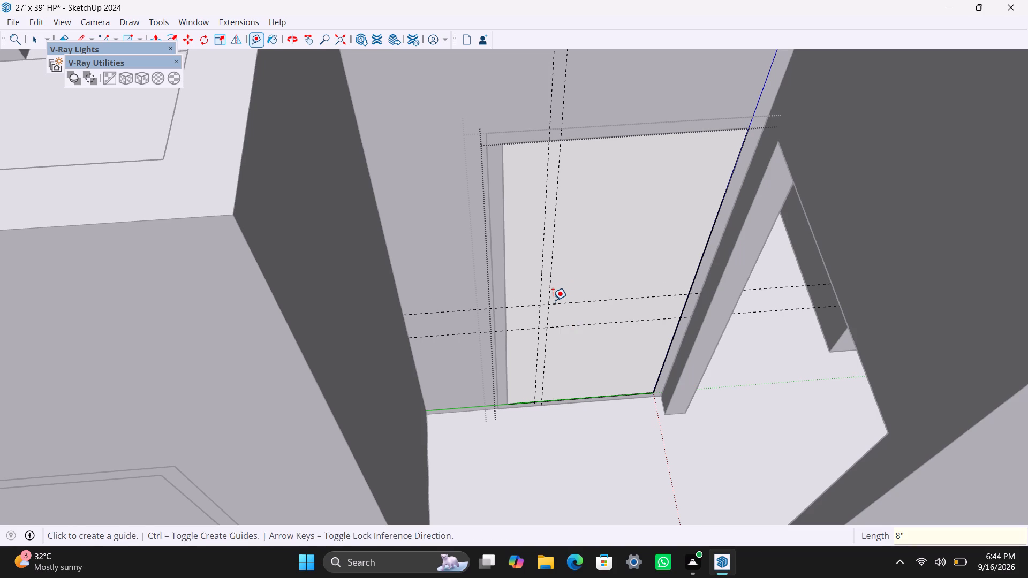
Draw a 1.5" by 8" handle rectangle between the four guides on the door panel and make it into a group.
{"action": "key", "text": "space"}
{"action": "scroll", "coordinate": [572, 332], "scroll_direction": "up", "scroll_amount": 4}
{"action": "key", "text": "r"}
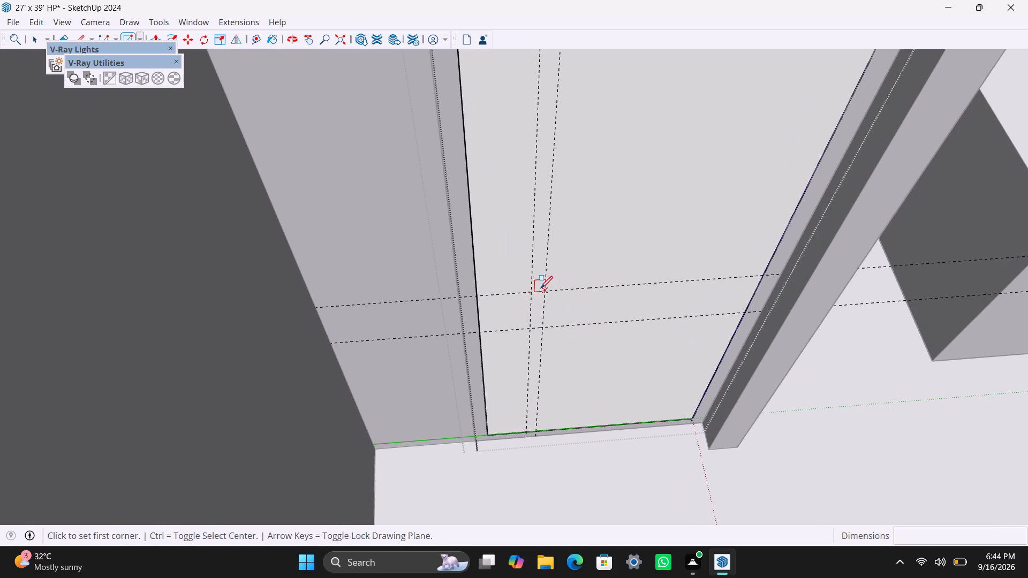
{"action": "left_click_drag", "start_coordinate": [531, 291], "coordinate": [536, 303]}
{"action": "left_click", "coordinate": [545, 328]}
{"action": "key", "text": "space"}
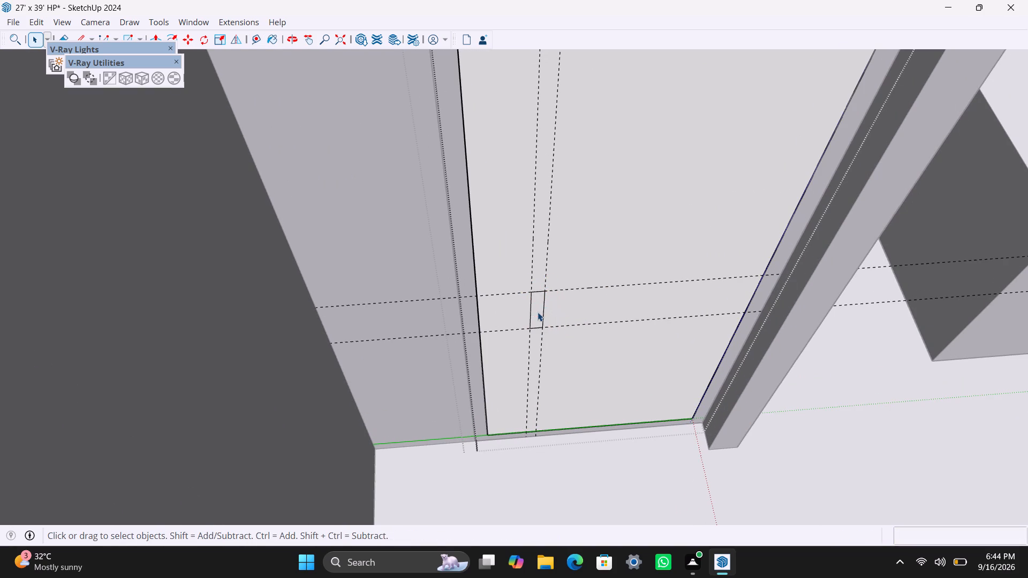
{"action": "double_click", "coordinate": [538, 312]}
{"action": "right_click", "coordinate": [538, 312]}
{"action": "left_click", "coordinate": [591, 127]}
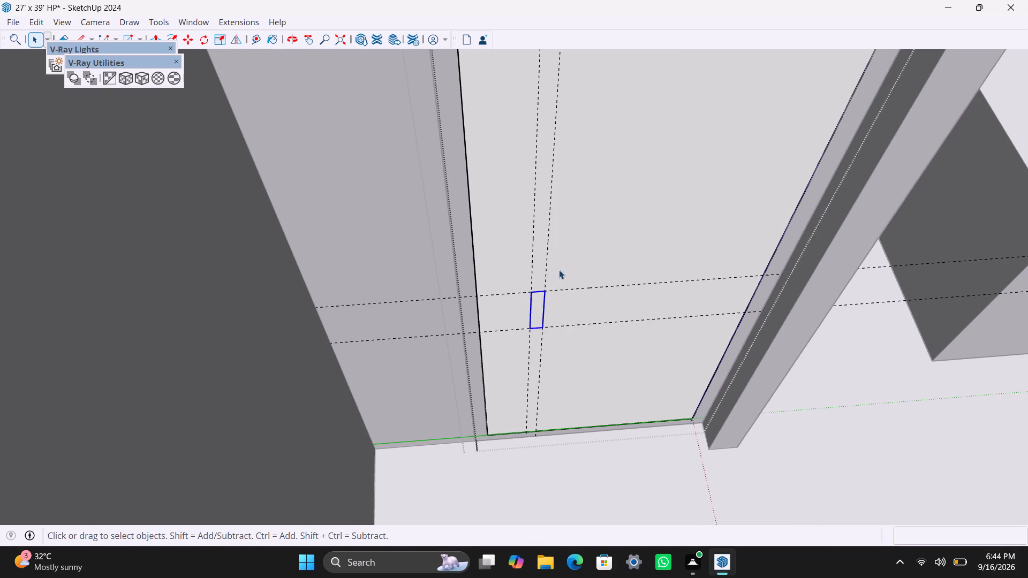
Open the new handle group and select its face.
{"action": "scroll", "coordinate": [531, 302], "scroll_direction": "up", "scroll_amount": 4}
{"action": "triple_click", "coordinate": [540, 303]}
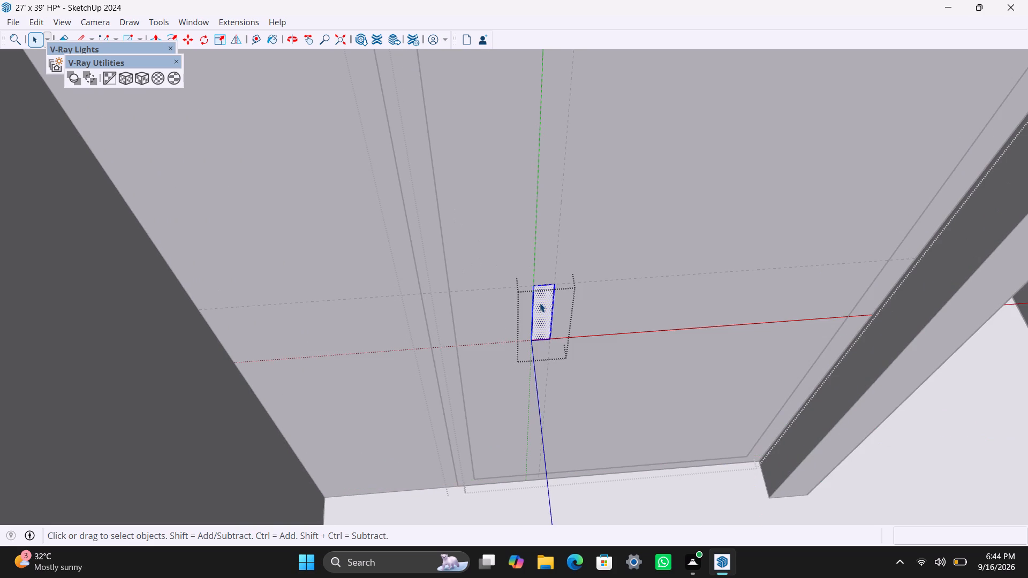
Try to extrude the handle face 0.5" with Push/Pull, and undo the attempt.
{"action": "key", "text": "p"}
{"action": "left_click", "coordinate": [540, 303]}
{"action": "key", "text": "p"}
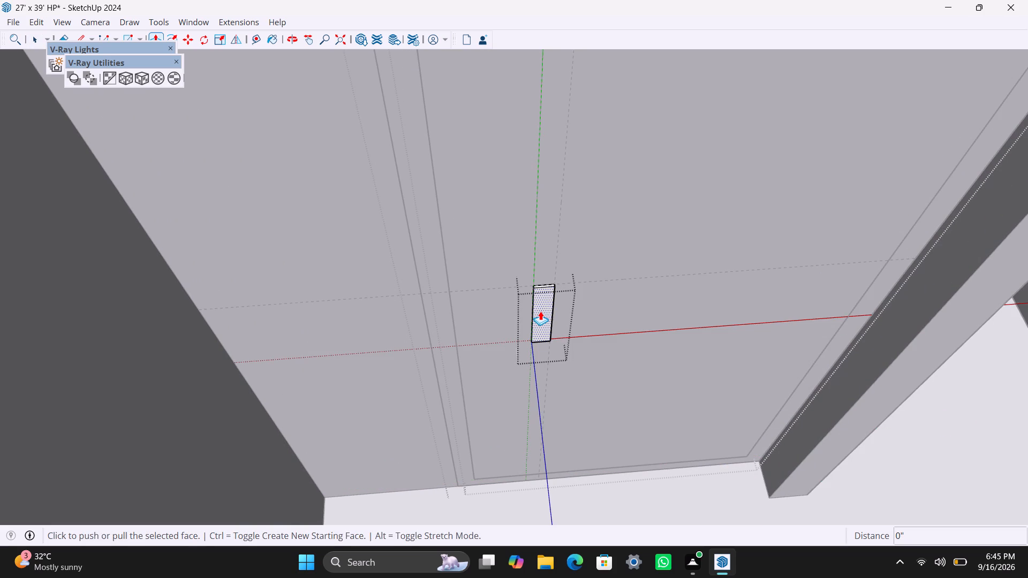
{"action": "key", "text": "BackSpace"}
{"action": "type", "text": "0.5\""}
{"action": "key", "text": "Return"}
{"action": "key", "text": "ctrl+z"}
Extrude the handle face 0.5" outward from the door panel with Push/Pull.
{"action": "left_click_drag", "start_coordinate": [545, 300], "coordinate": [546, 323]}
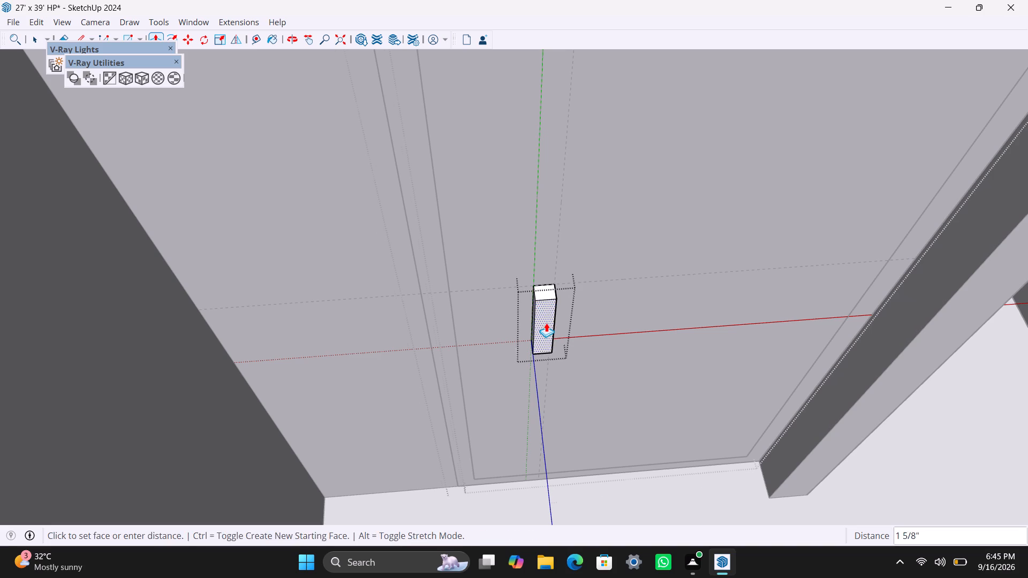
{"action": "type", "text": "0.5\""}
{"action": "key", "text": "Return"}
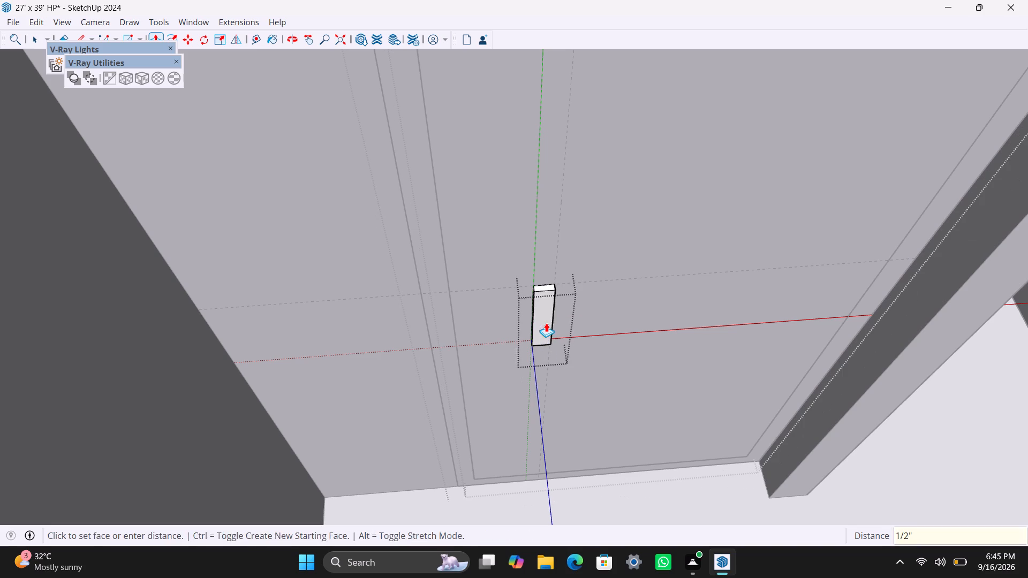
{"action": "key", "text": "space"}
Close the open handle, panel, frame and walls groups to return to the whole house model.
{"action": "scroll", "coordinate": [561, 297], "scroll_direction": "down", "scroll_amount": 17}
{"action": "left_click", "coordinate": [583, 317]}
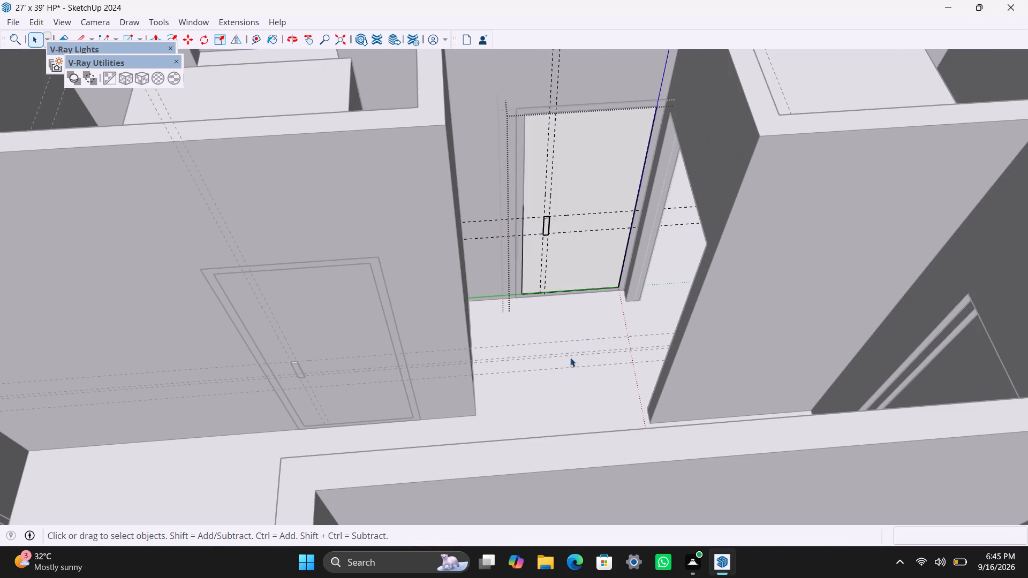
{"action": "scroll", "coordinate": [557, 377], "scroll_direction": "down", "scroll_amount": 5}
{"action": "middle_click_drag", "start_coordinate": [544, 383], "coordinate": [985, 431]}
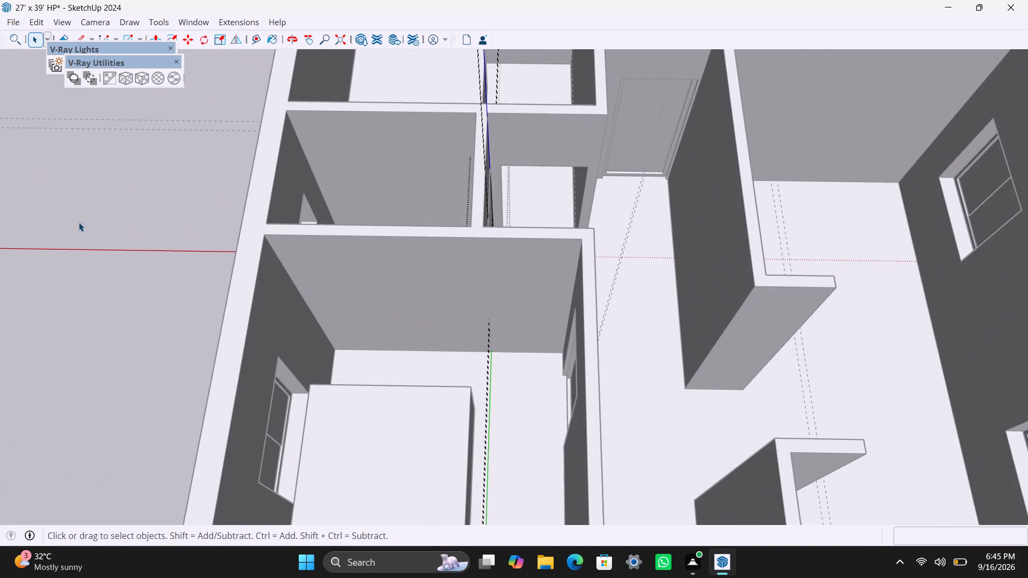
{"action": "left_click", "coordinate": [143, 184]}
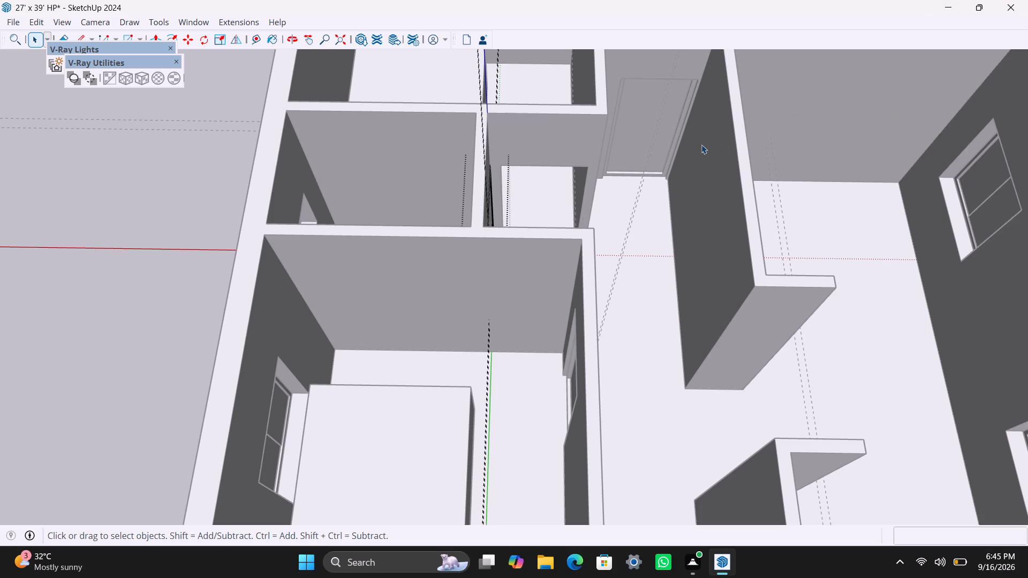
{"action": "scroll", "coordinate": [714, 68], "scroll_direction": "up", "scroll_amount": 2}
{"action": "scroll", "coordinate": [540, 178], "scroll_direction": "up", "scroll_amount": 1}
{"action": "middle_click_drag", "start_coordinate": [524, 202], "coordinate": [449, 267], "text": "shift"}
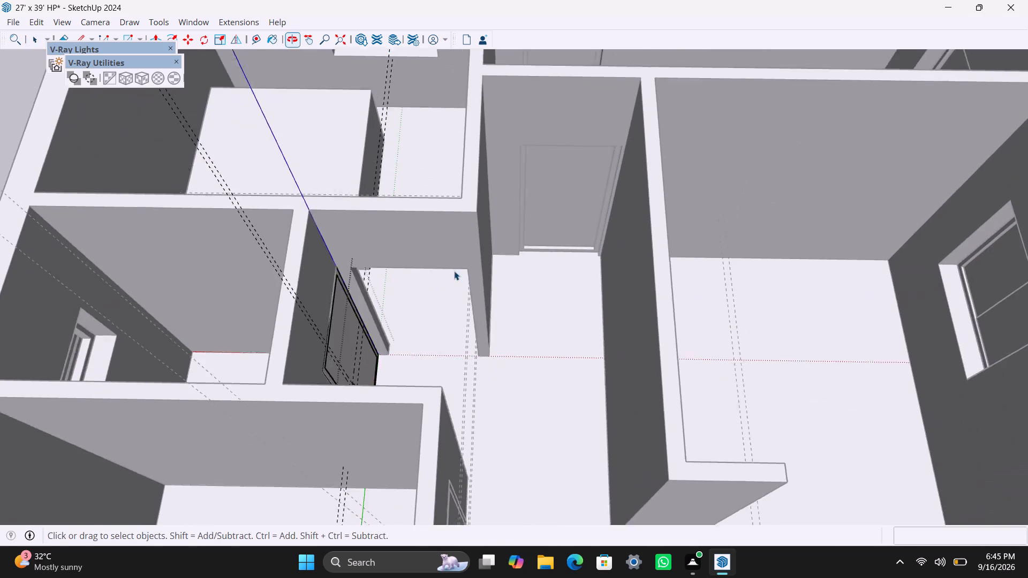
{"action": "scroll", "coordinate": [449, 288], "scroll_direction": "up", "scroll_amount": 2}
{"action": "middle_click_drag", "start_coordinate": [431, 299], "coordinate": [414, 267]}
{"action": "scroll", "coordinate": [356, 260], "scroll_direction": "up", "scroll_amount": 2}
{"action": "middle_click_drag", "start_coordinate": [434, 340], "coordinate": [468, 349]}
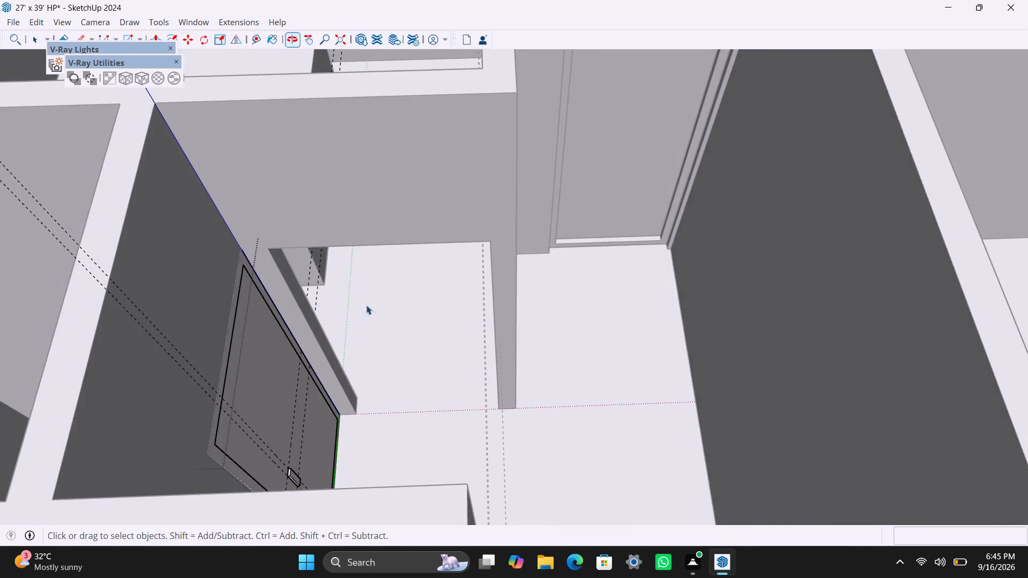
{"action": "scroll", "coordinate": [368, 282], "scroll_direction": "up", "scroll_amount": 2}
{"action": "middle_click_drag", "start_coordinate": [451, 272], "coordinate": [457, 268]}
{"action": "scroll", "coordinate": [457, 268], "scroll_direction": "up", "scroll_amount": 1}
{"action": "left_click", "coordinate": [448, 263]}
Inside the walls group, fill the bedroom doorway beside the louvred-window room's door with a 7' high rectangle and make it into a group.
{"action": "scroll", "coordinate": [473, 300], "scroll_direction": "down", "scroll_amount": 4}
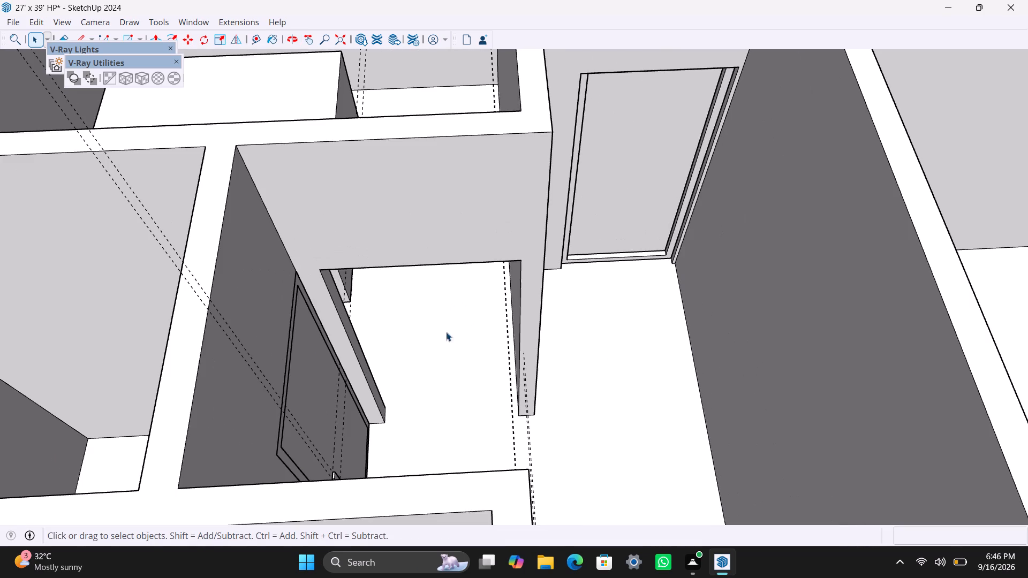
{"action": "scroll", "coordinate": [393, 321], "scroll_direction": "down", "scroll_amount": 9}
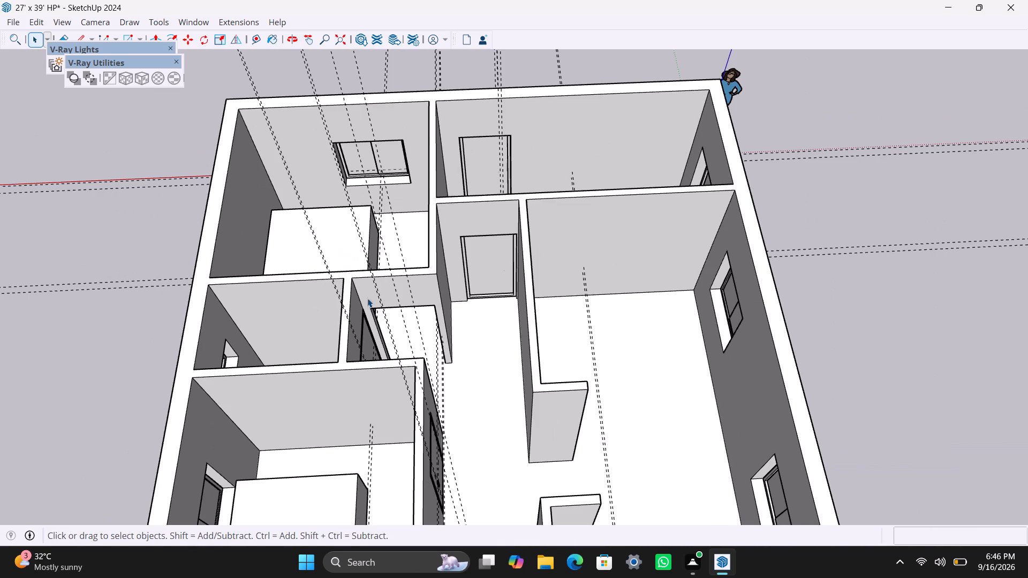
{"action": "double_click", "coordinate": [379, 291]}
{"action": "scroll", "coordinate": [402, 305], "scroll_direction": "up", "scroll_amount": 8}
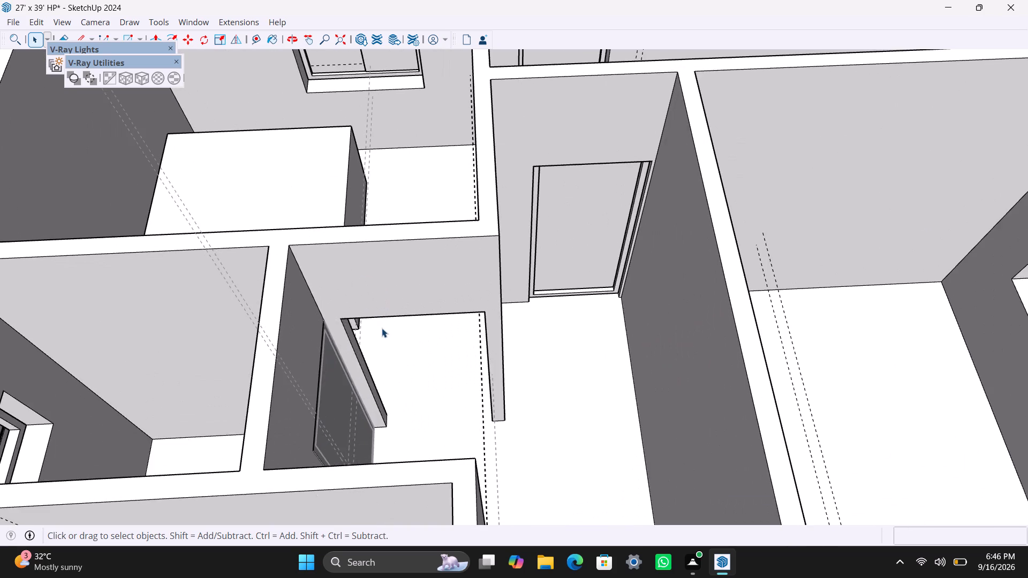
{"action": "scroll", "coordinate": [382, 328], "scroll_direction": "up", "scroll_amount": 2}
{"action": "middle_click_drag", "start_coordinate": [382, 328], "coordinate": [345, 328]}
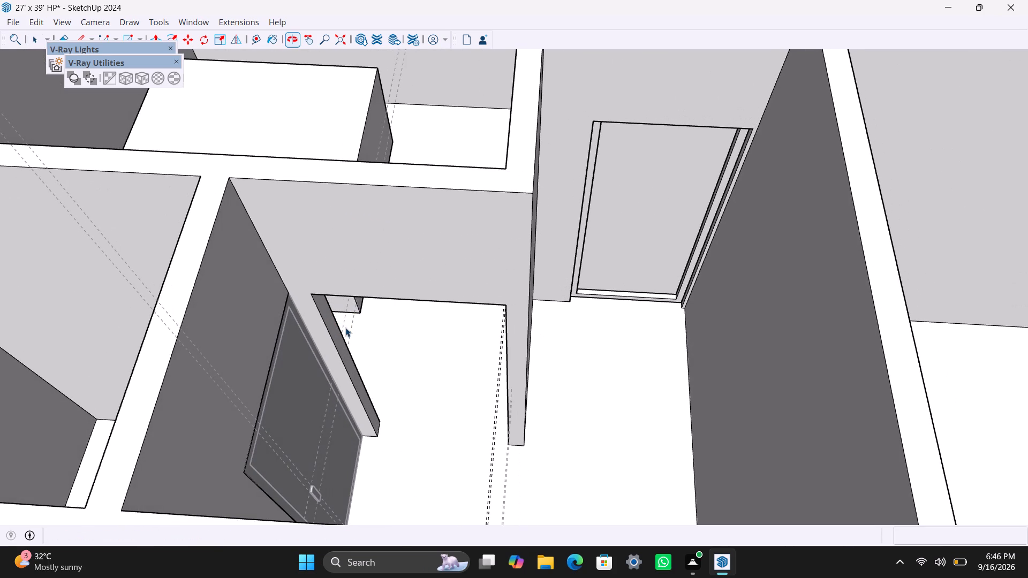
{"action": "key", "text": "r"}
{"action": "left_click_drag", "start_coordinate": [314, 291], "coordinate": [313, 296]}
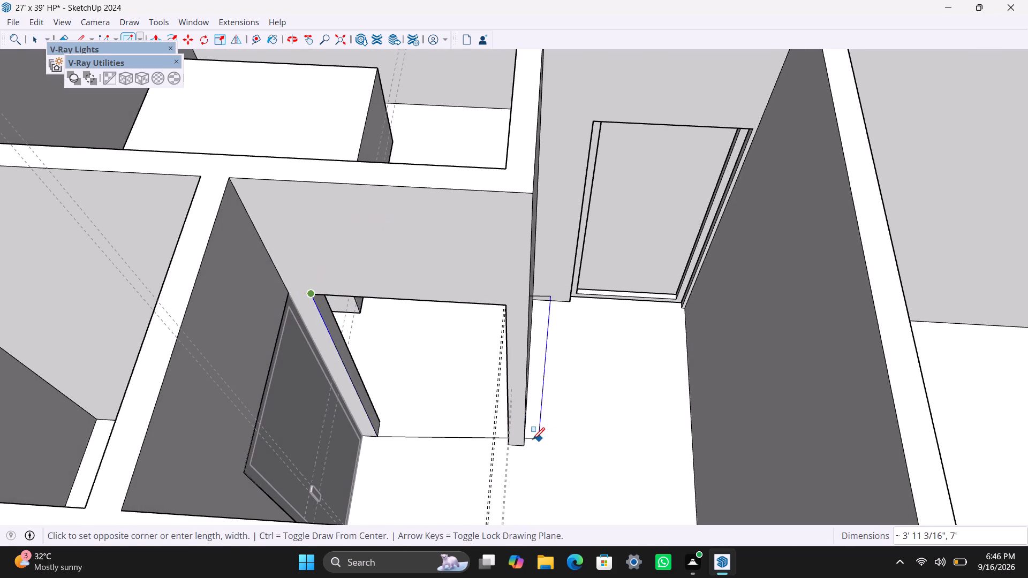
{"action": "left_click", "coordinate": [507, 445]}
{"action": "key", "text": "space"}
{"action": "double_click", "coordinate": [442, 411]}
{"action": "right_click", "coordinate": [442, 411]}
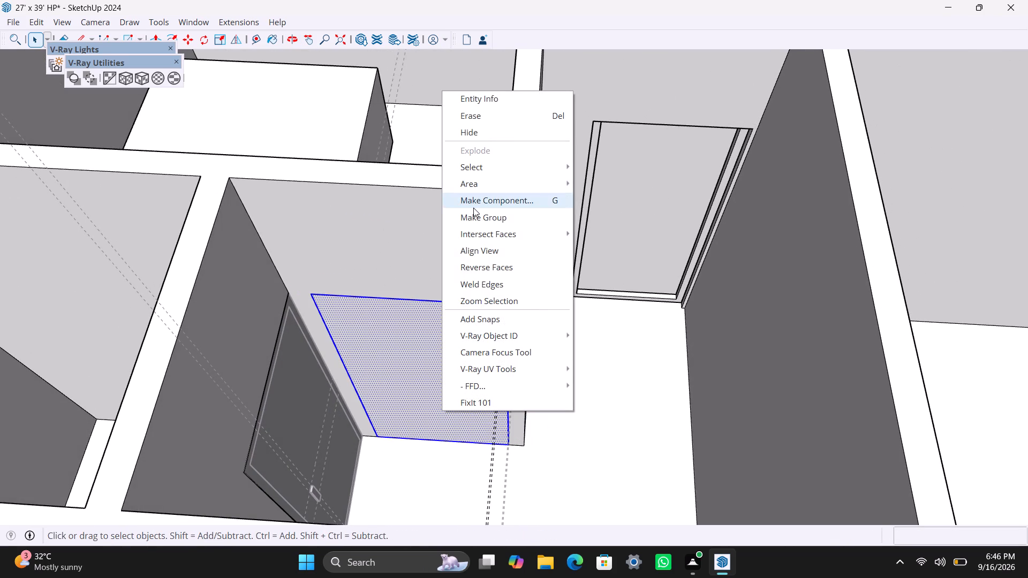
{"action": "left_click", "coordinate": [474, 215]}
Open the new bedroom door group and offset its face edges 2" inward.
{"action": "triple_click", "coordinate": [391, 394]}
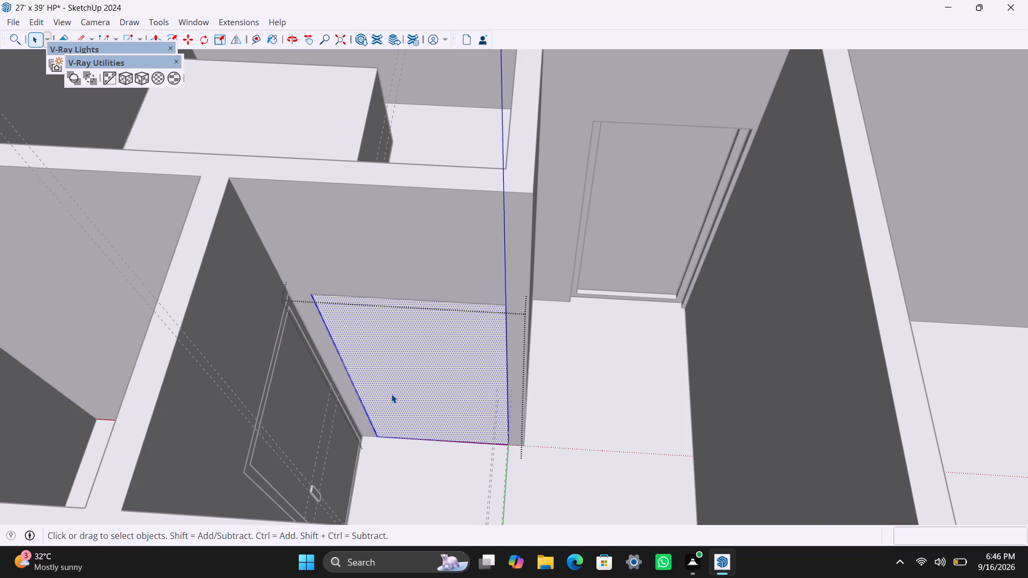
{"action": "key", "text": "f"}
{"action": "left_click", "coordinate": [390, 353]}
{"action": "type", "text": "2\""}
{"action": "key", "text": "Return"}
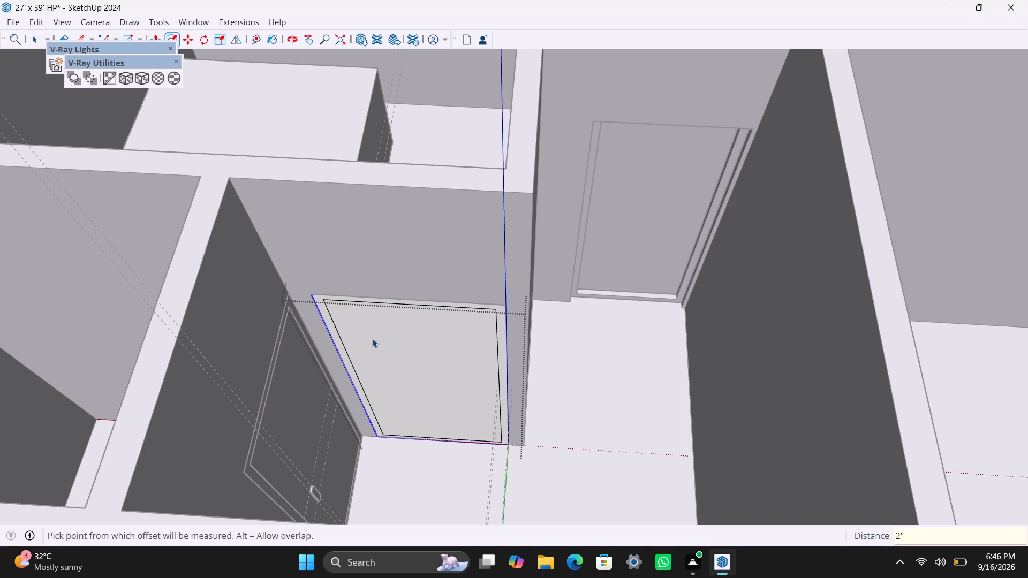
Delete the inner face of the new bedroom door outline, leaving only the 2" wide frame border.
{"action": "key", "text": "space"}
{"action": "left_click", "coordinate": [415, 367]}
{"action": "key", "text": "Delete"}
Extrude the bedroom door's frame face 2.5" with Push/Pull.
{"action": "scroll", "coordinate": [369, 445], "scroll_direction": "up", "scroll_amount": 2}
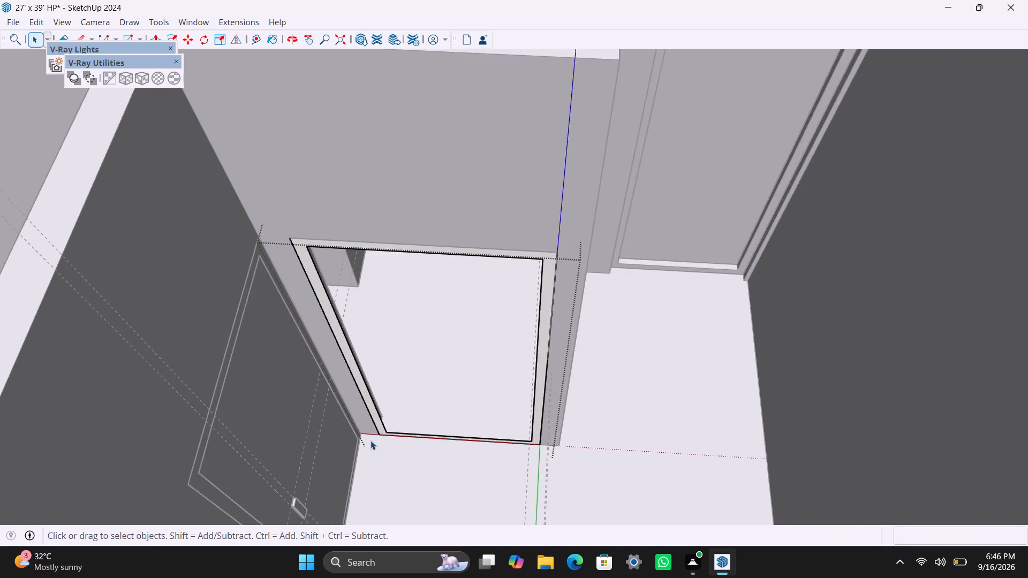
{"action": "scroll", "coordinate": [371, 440], "scroll_direction": "up", "scroll_amount": 4}
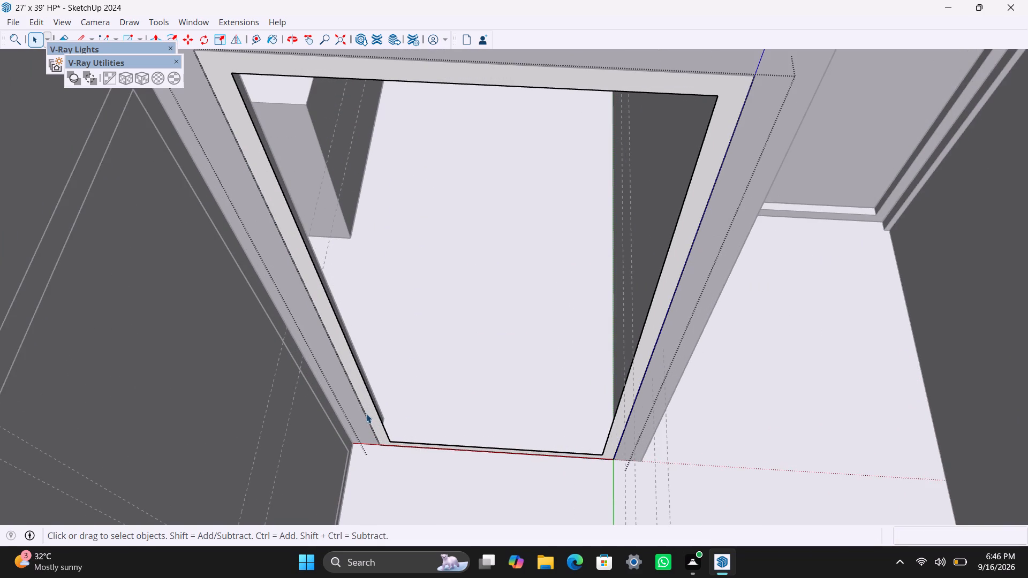
{"action": "left_click", "coordinate": [366, 400]}
{"action": "key", "text": "p"}
{"action": "left_click", "coordinate": [366, 400]}
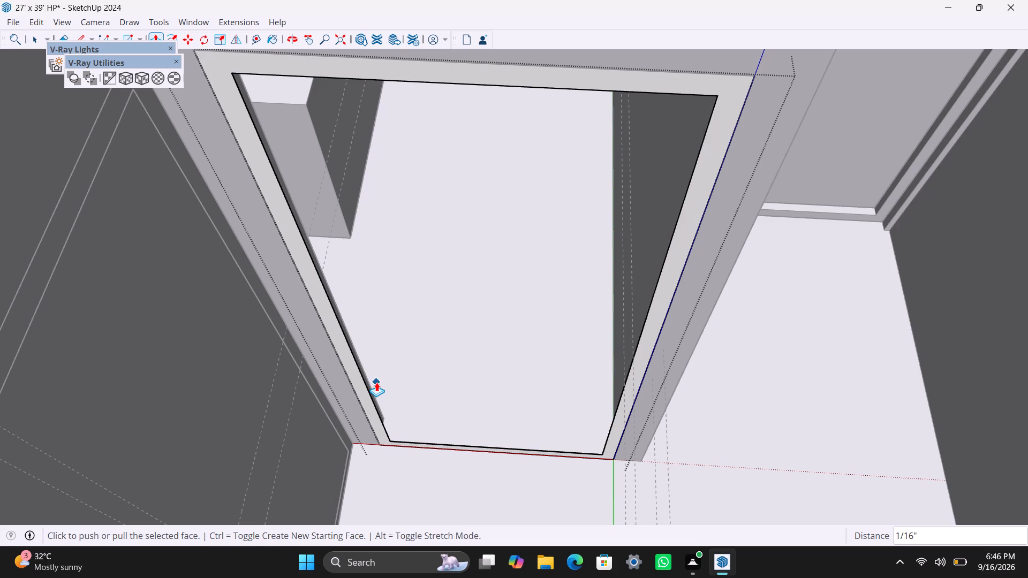
{"action": "left_click_drag", "start_coordinate": [381, 431], "coordinate": [380, 406]}
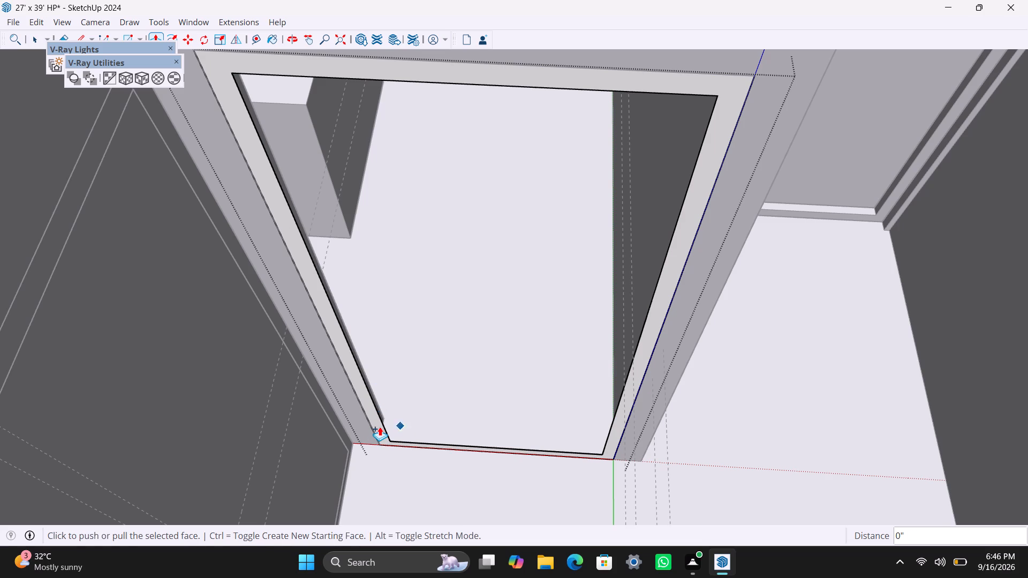
{"action": "left_click", "coordinate": [380, 427]}
{"action": "type", "text": "2.4"}
{"action": "key", "text": "BackSpace"}
{"action": "type", "text": "5\""}
{"action": "key", "text": "Return"}
{"action": "key", "text": "space"}
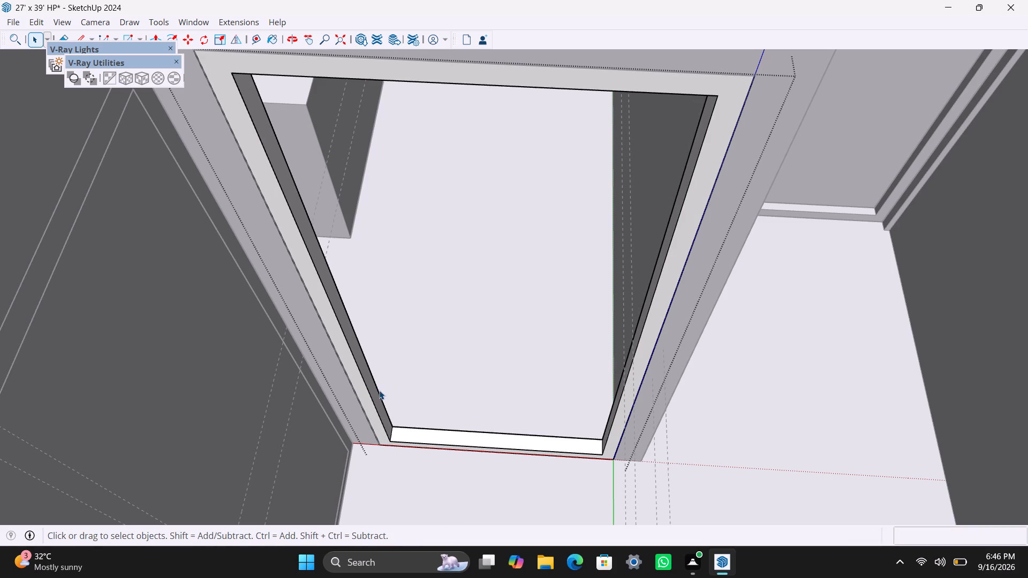
Fill the bedroom door frame's opening with a 6' 8" by 2' 10 1/2" rectangle and make it into a panel group.
{"action": "scroll", "coordinate": [425, 362], "scroll_direction": "down", "scroll_amount": 6}
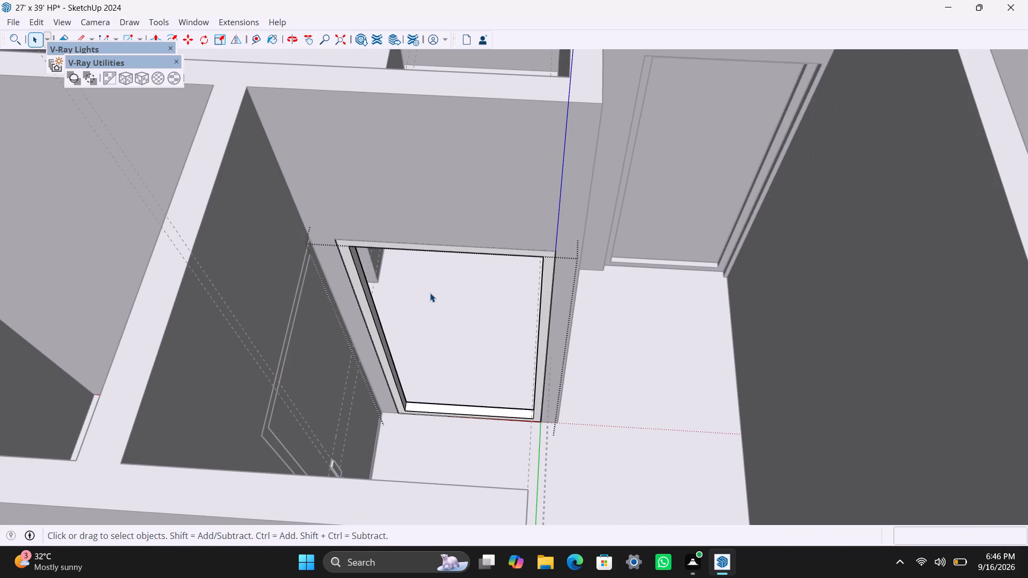
{"action": "scroll", "coordinate": [445, 329], "scroll_direction": "down", "scroll_amount": 1}
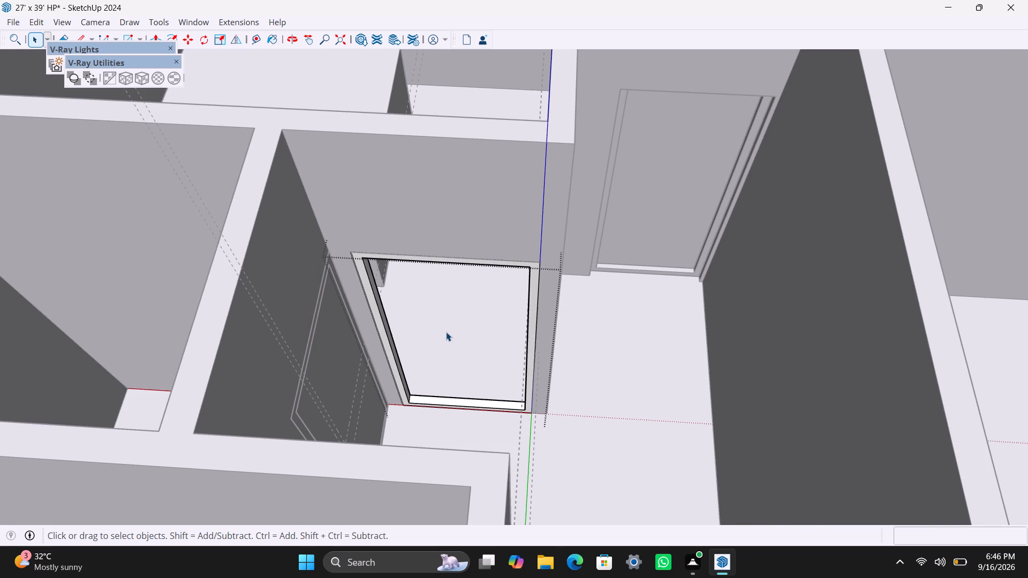
{"action": "scroll", "coordinate": [492, 416], "scroll_direction": "down", "scroll_amount": 1}
{"action": "middle_click_drag", "start_coordinate": [464, 471], "coordinate": [383, 488], "text": "shift"}
{"action": "scroll", "coordinate": [361, 342], "scroll_direction": "up", "scroll_amount": 2}
{"action": "middle_click_drag", "start_coordinate": [374, 335], "coordinate": [331, 309]}
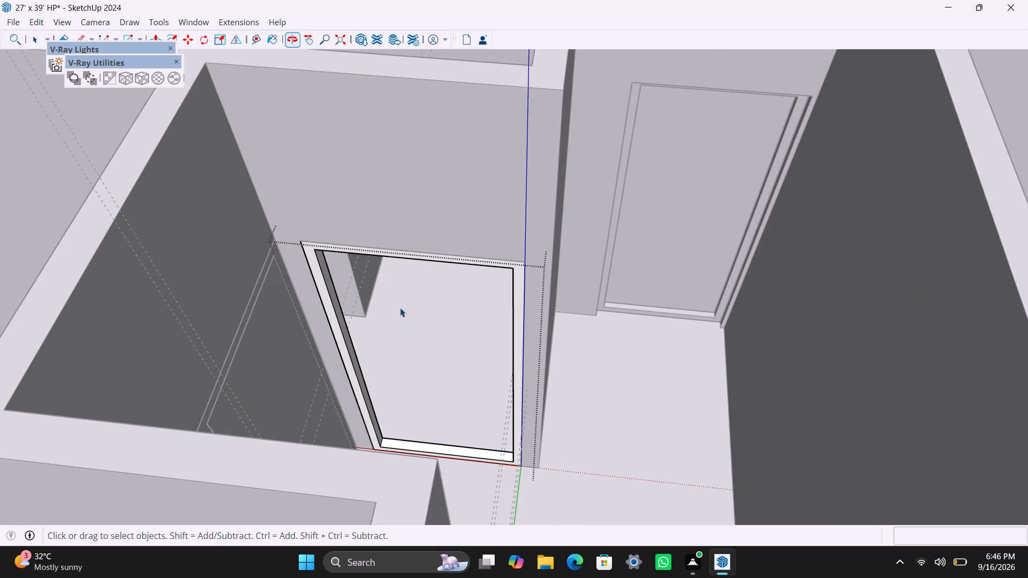
{"action": "scroll", "coordinate": [398, 307], "scroll_direction": "up", "scroll_amount": 2}
{"action": "middle_click_drag", "start_coordinate": [404, 394], "coordinate": [383, 403]}
{"action": "scroll", "coordinate": [414, 388], "scroll_direction": "up", "scroll_amount": 1}
{"action": "middle_click_drag", "start_coordinate": [503, 421], "coordinate": [539, 412]}
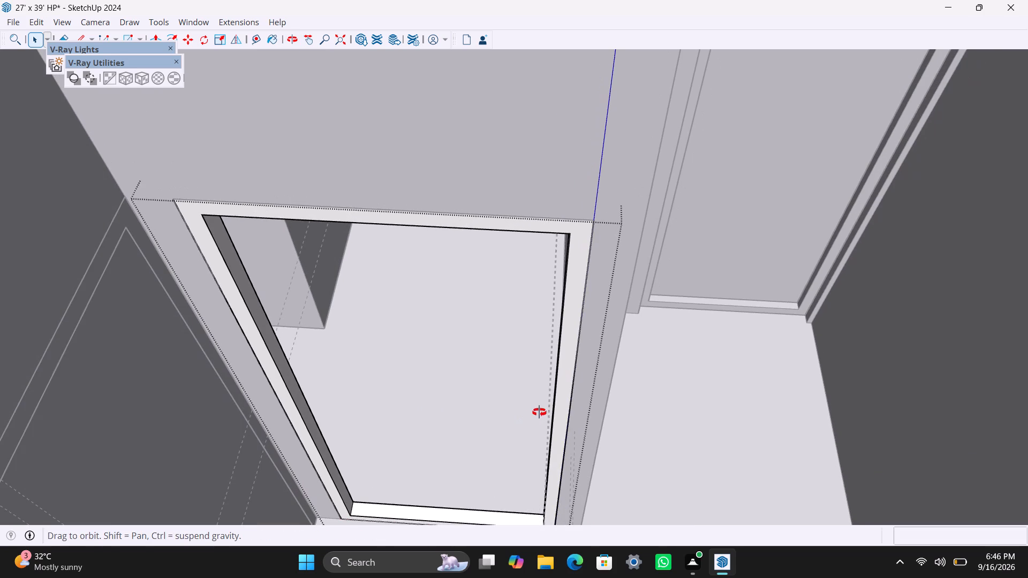
{"action": "middle_click_drag", "start_coordinate": [539, 412], "coordinate": [547, 408]}
{"action": "key", "text": "r"}
{"action": "scroll", "coordinate": [236, 303], "scroll_direction": "down", "scroll_amount": 2}
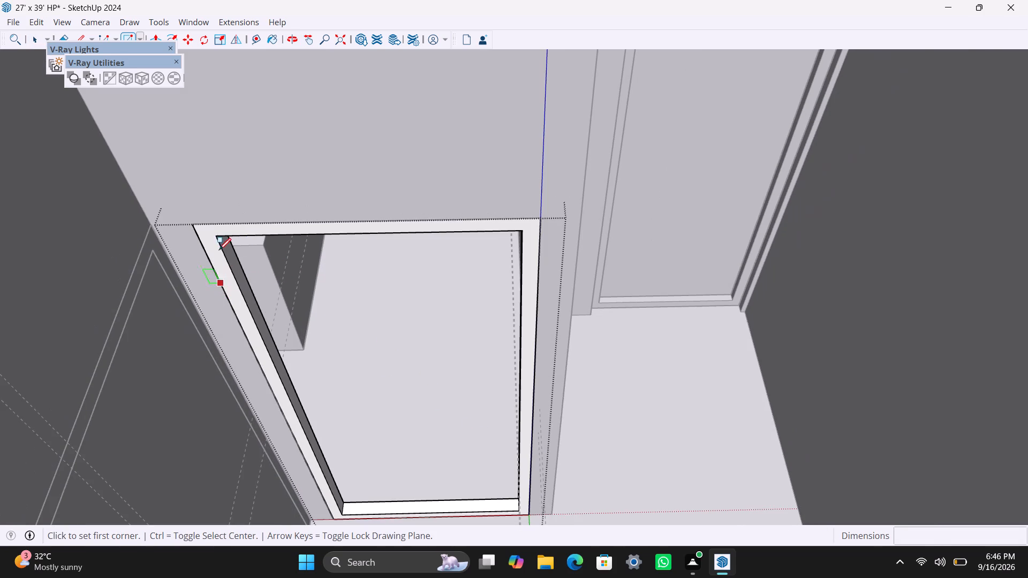
{"action": "left_click_drag", "start_coordinate": [218, 233], "coordinate": [221, 241]}
{"action": "left_click", "coordinate": [519, 506]}
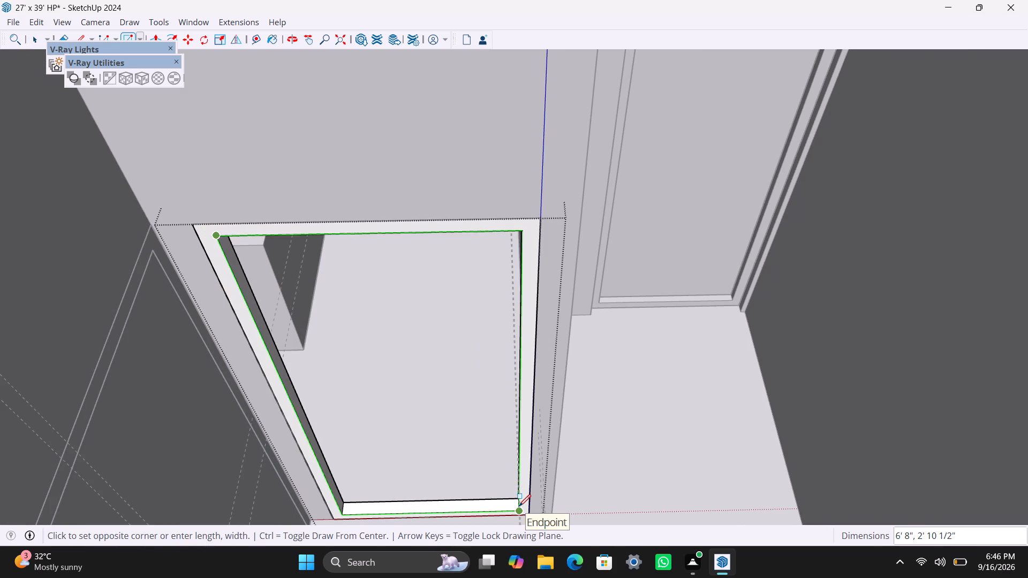
{"action": "key", "text": "space"}
{"action": "double_click", "coordinate": [474, 471]}
{"action": "right_click", "coordinate": [474, 471]}
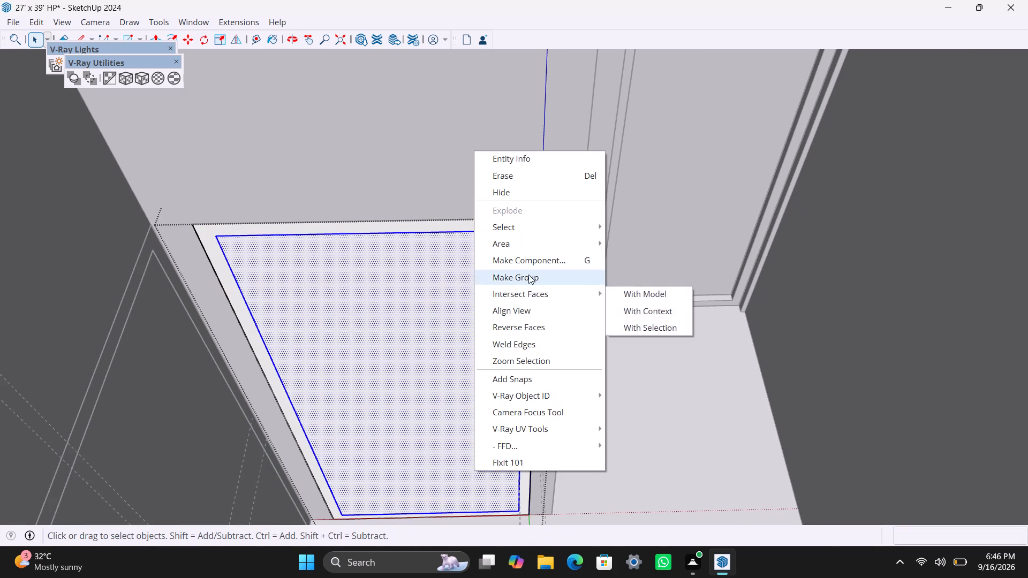
{"action": "left_click", "coordinate": [528, 275]}
Open the new door panel group and extrude its face 18 mm with Push/Pull.
{"action": "triple_click", "coordinate": [452, 370]}
{"action": "key", "text": "p"}
{"action": "left_click", "coordinate": [452, 370]}
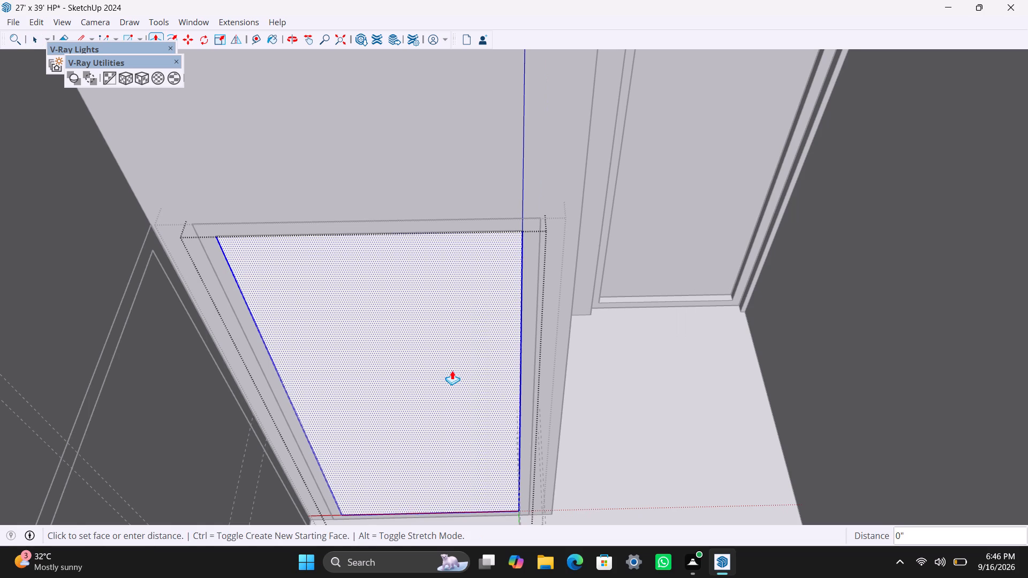
{"action": "type", "text": "18MM"}
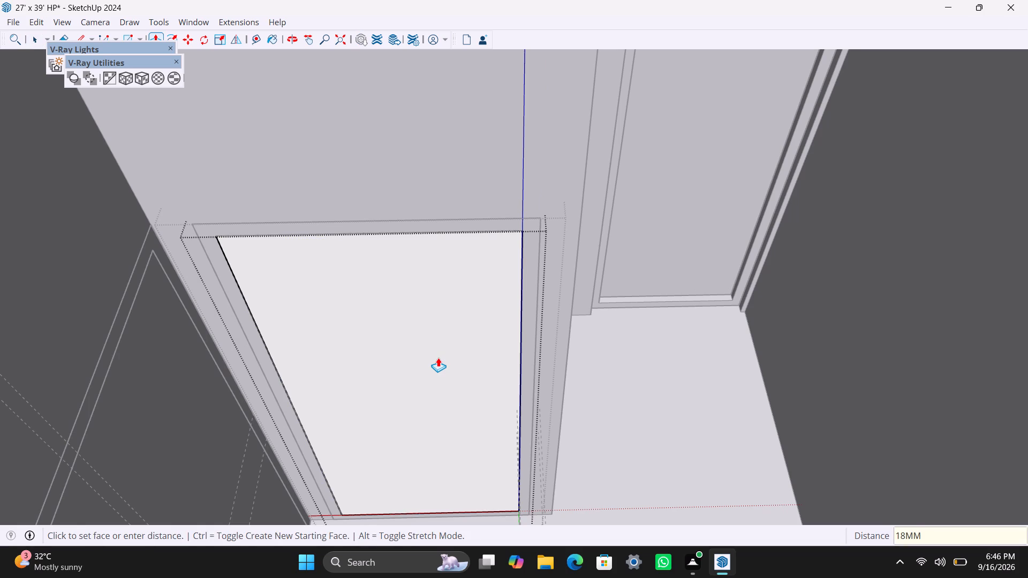
{"action": "key", "text": "Return"}
Place guides on the door panel 4' below its top edge and 6" in from the side edge nearest the adjoining door.
{"action": "key", "text": "r"}
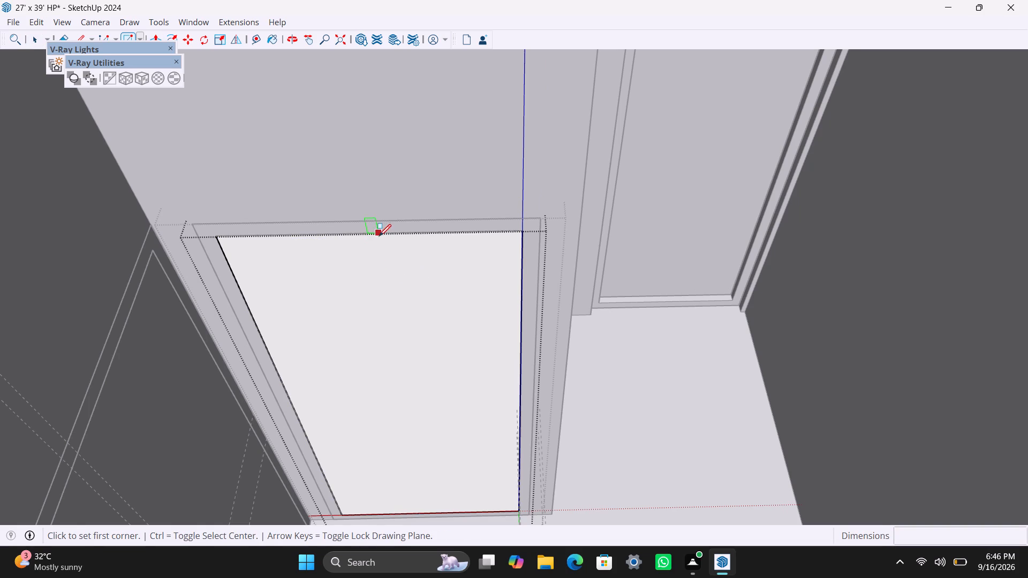
{"action": "key", "text": "space"}
{"action": "type", "text": "T"}
{"action": "left_click_drag", "start_coordinate": [379, 237], "coordinate": [376, 257]}
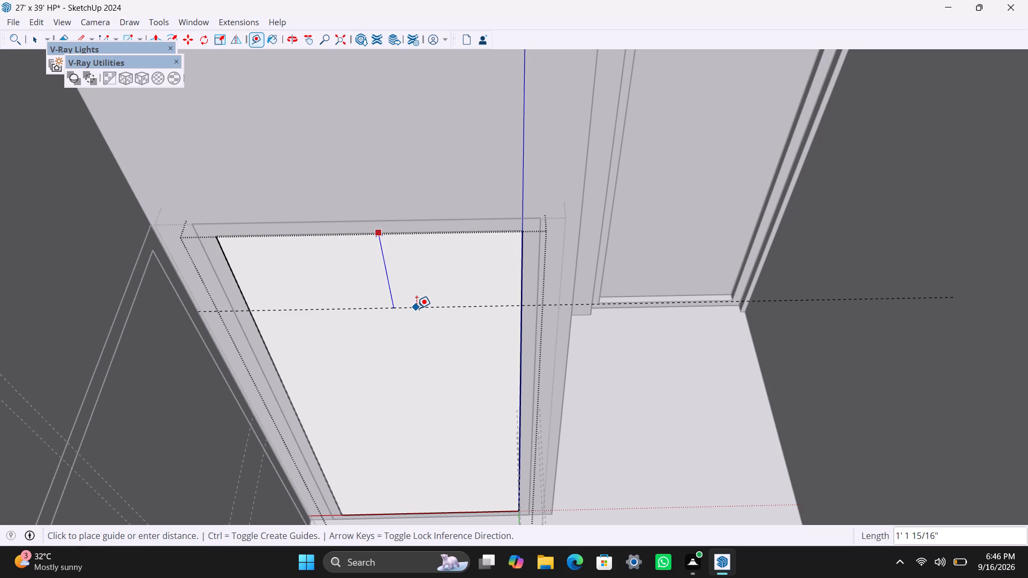
{"action": "type", "text": "4'"}
{"action": "key", "text": "Return"}
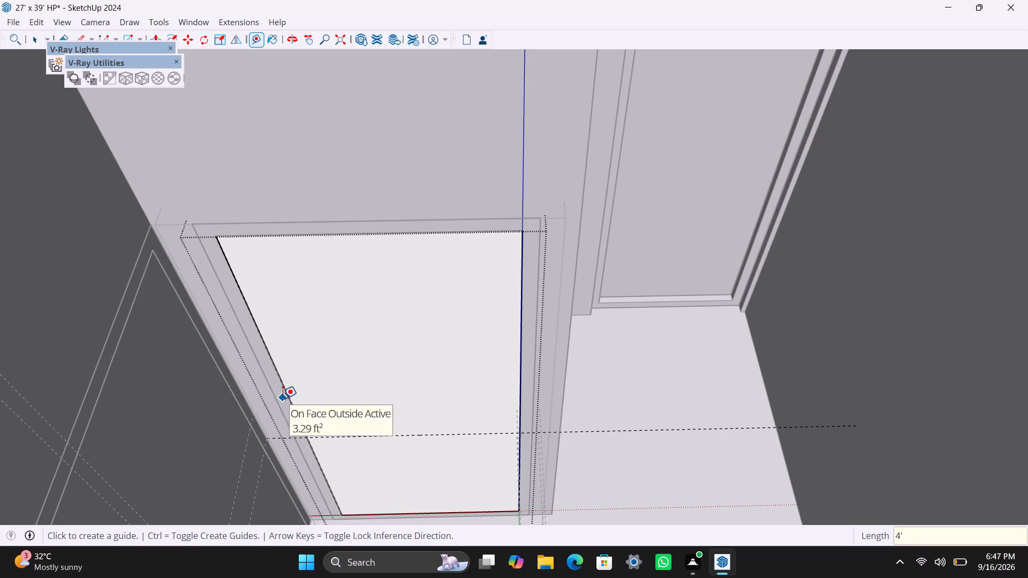
{"action": "left_click", "coordinate": [288, 389]}
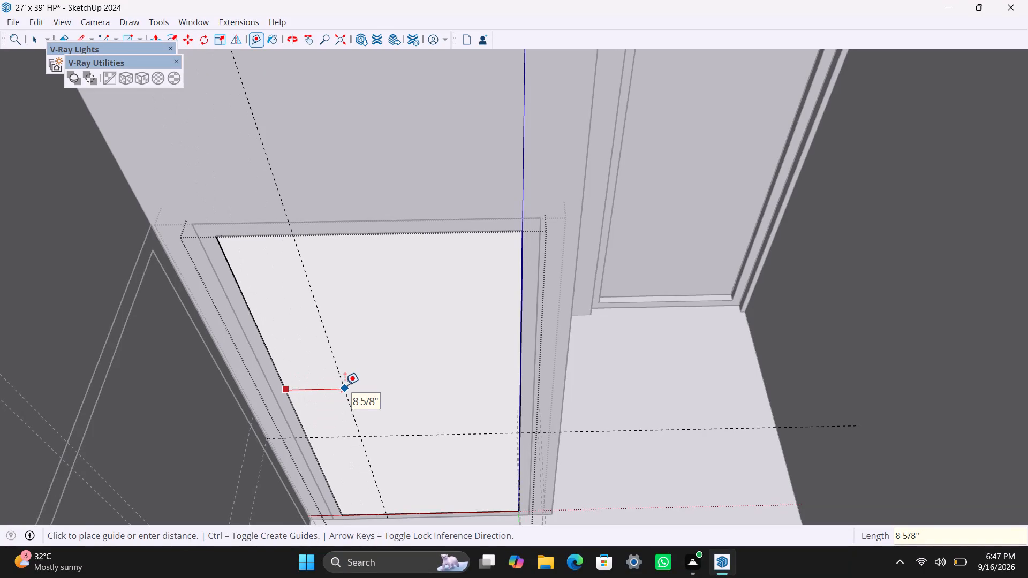
{"action": "type", "text": "6\""}
{"action": "key", "text": "Return"}
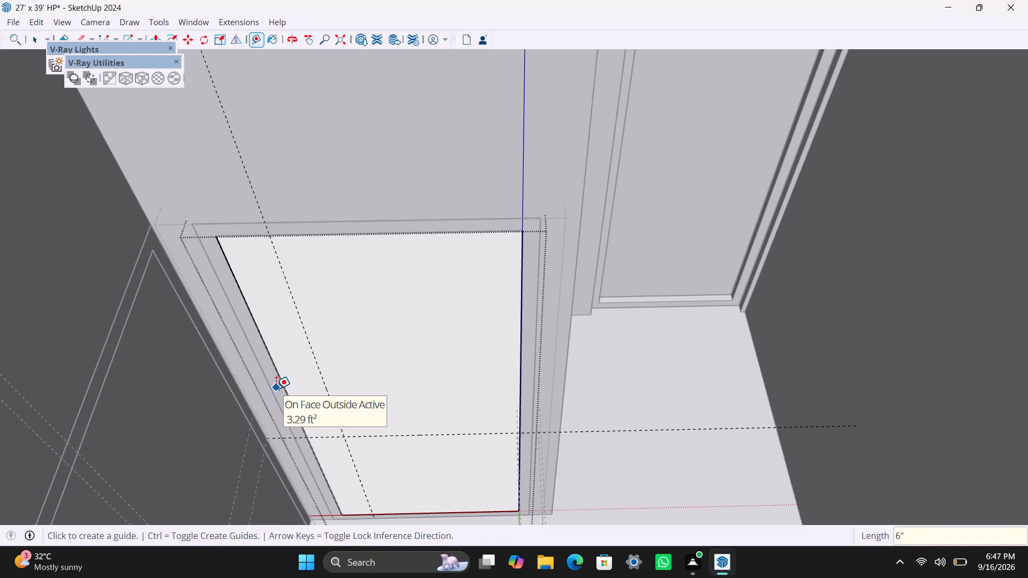
Add a vertical guide 1.5" further inward and a horizontal guide 8" from the existing one to outline the handle.
{"action": "left_click", "coordinate": [323, 384]}
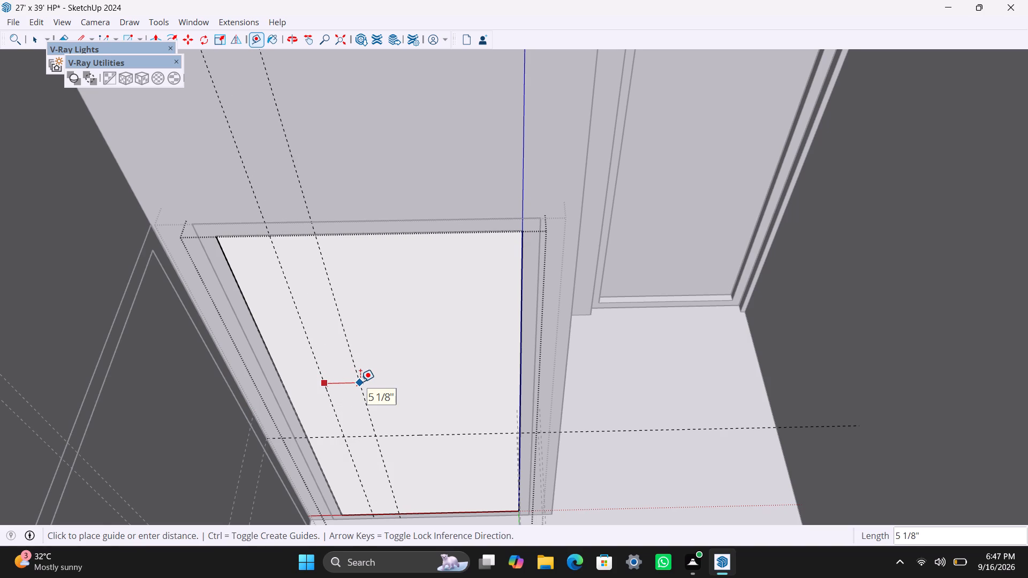
{"action": "type", "text": "6\""}
{"action": "key", "text": "BackSpace"}
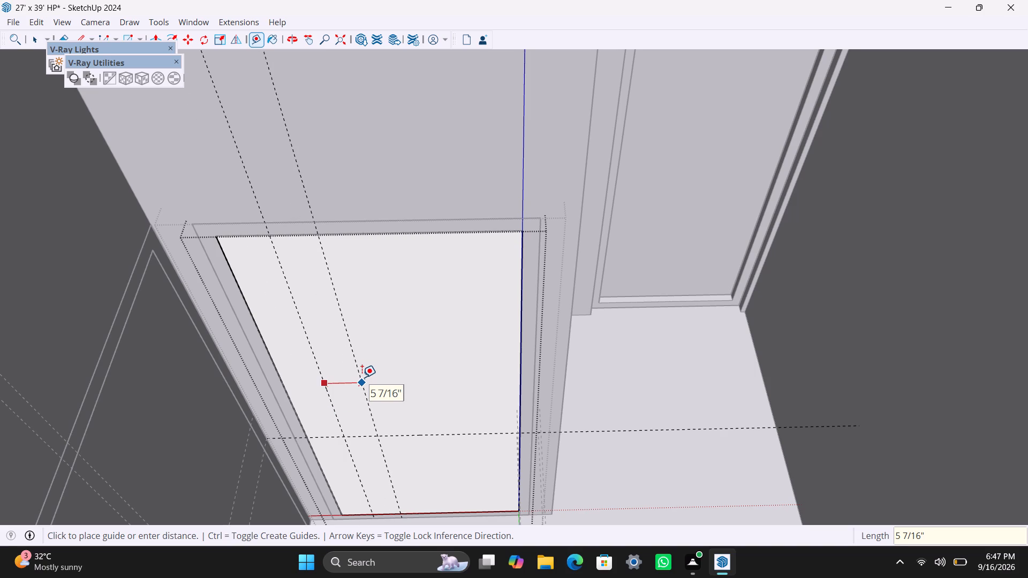
{"action": "type", "text": "1.5\""}
{"action": "key", "text": "Return"}
{"action": "left_click_drag", "start_coordinate": [370, 436], "coordinate": [358, 416]}
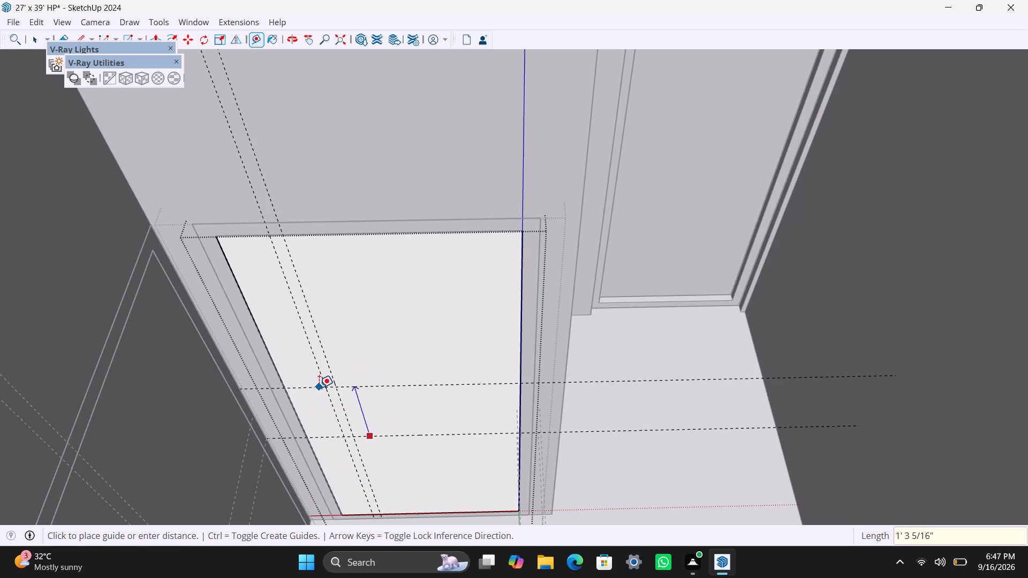
{"action": "type", "text": "8\""}
{"action": "key", "text": "Return"}
{"action": "key", "text": "space"}
Draw a 1 1/2" by 8" handle rectangle between the guide intersections on the door panel and make it into a group.
{"action": "scroll", "coordinate": [337, 448], "scroll_direction": "up", "scroll_amount": 2}
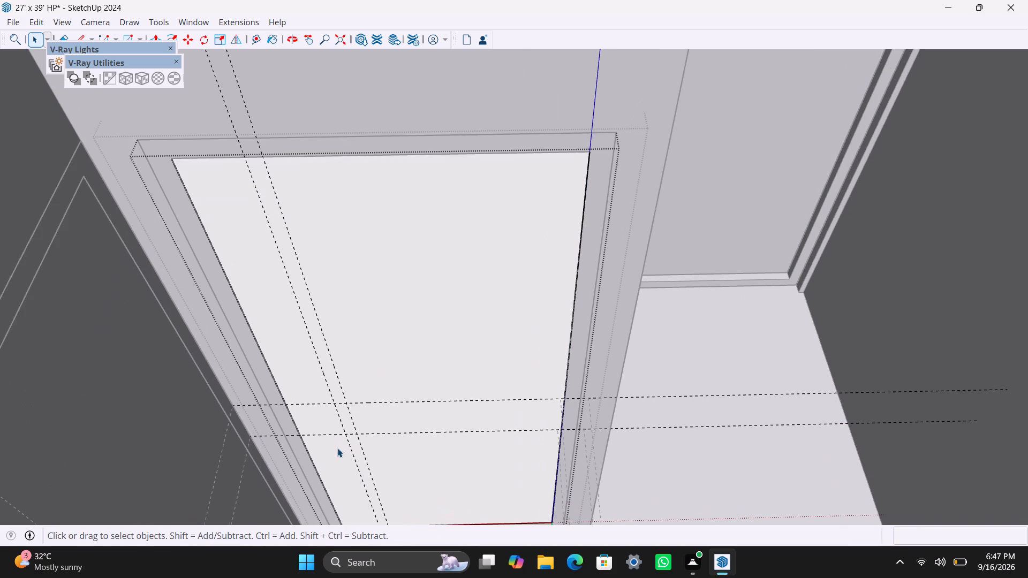
{"action": "scroll", "coordinate": [337, 412], "scroll_direction": "up", "scroll_amount": 1}
{"action": "key", "text": "r"}
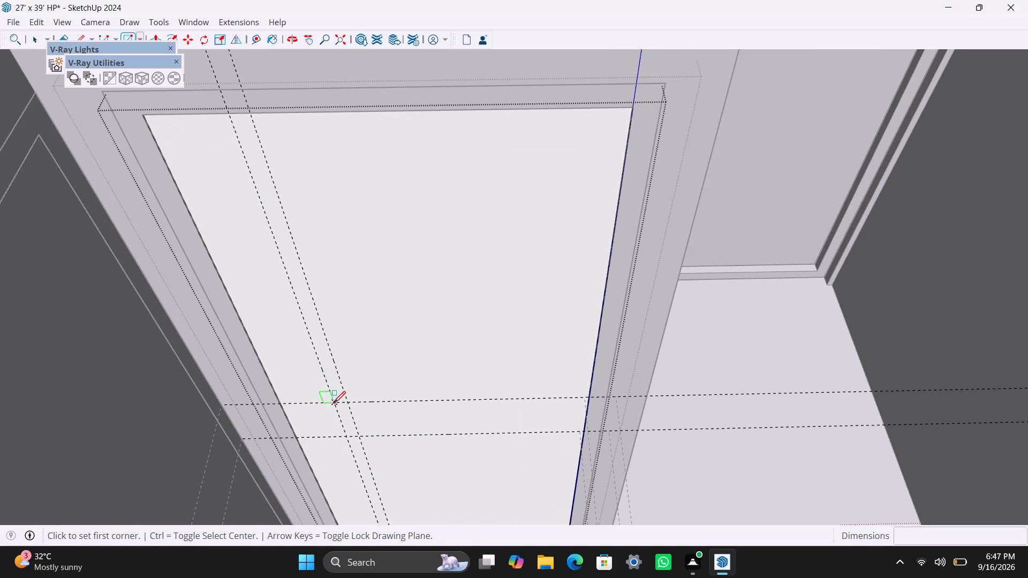
{"action": "left_click", "coordinate": [334, 403]}
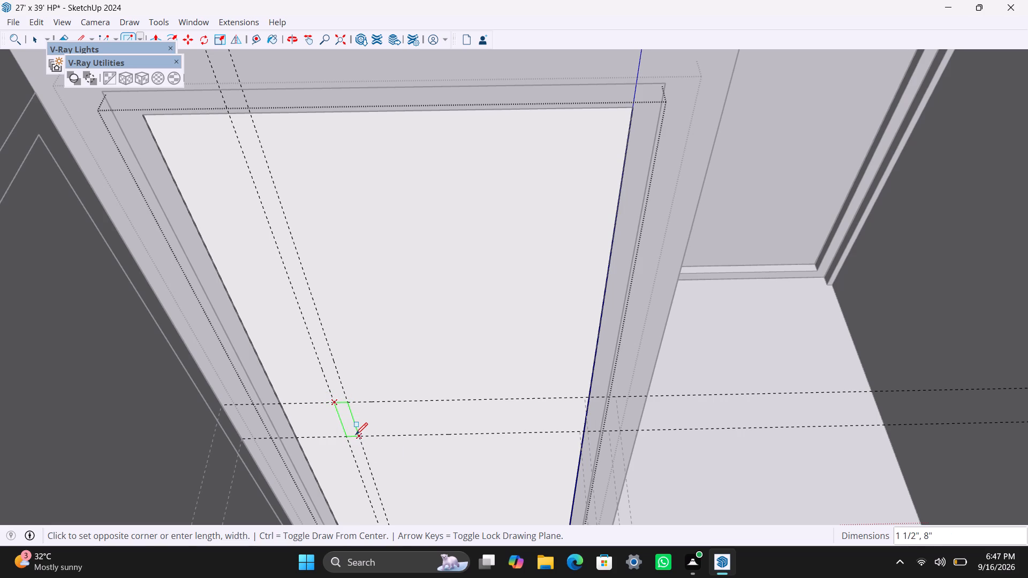
{"action": "left_click", "coordinate": [356, 435]}
{"action": "key", "text": "space"}
{"action": "double_click", "coordinate": [347, 428]}
{"action": "right_click", "coordinate": [347, 428]}
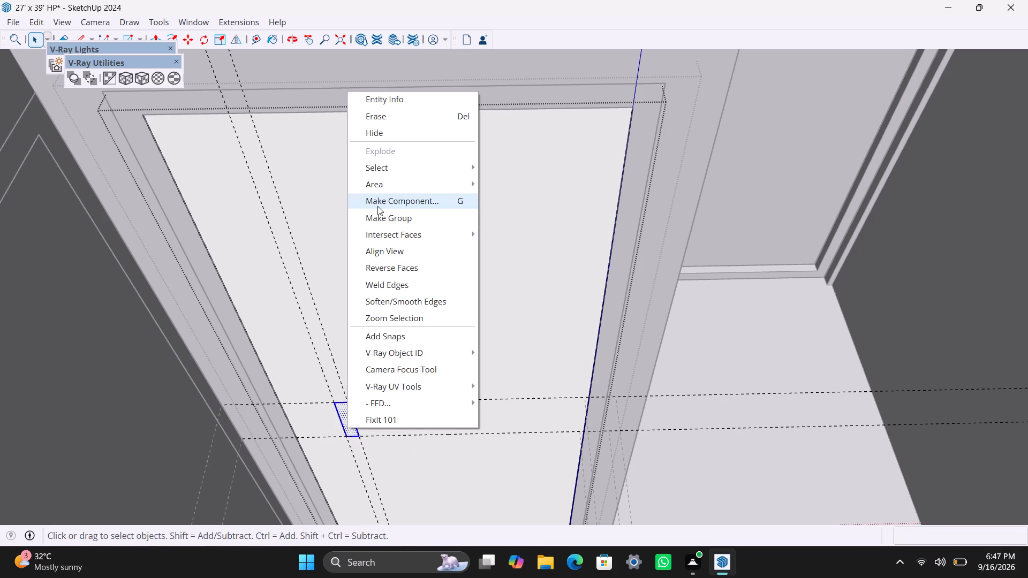
{"action": "left_click", "coordinate": [382, 221]}
Open the handle group and extrude its face 0.5" outward with Push/Pull.
{"action": "scroll", "coordinate": [356, 428], "scroll_direction": "up", "scroll_amount": 2}
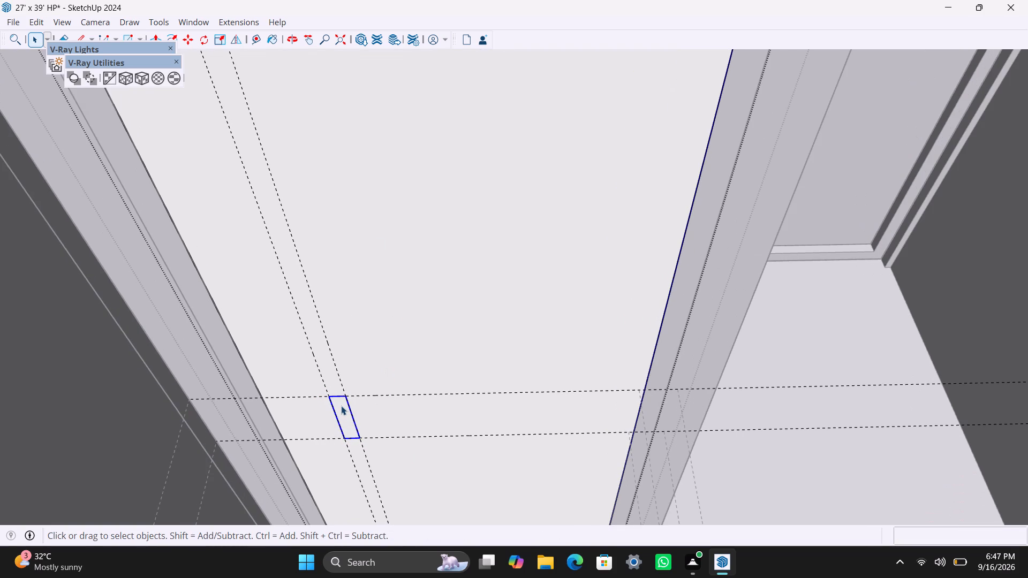
{"action": "triple_click", "coordinate": [341, 406]}
{"action": "key", "text": "p"}
{"action": "left_click", "coordinate": [341, 406]}
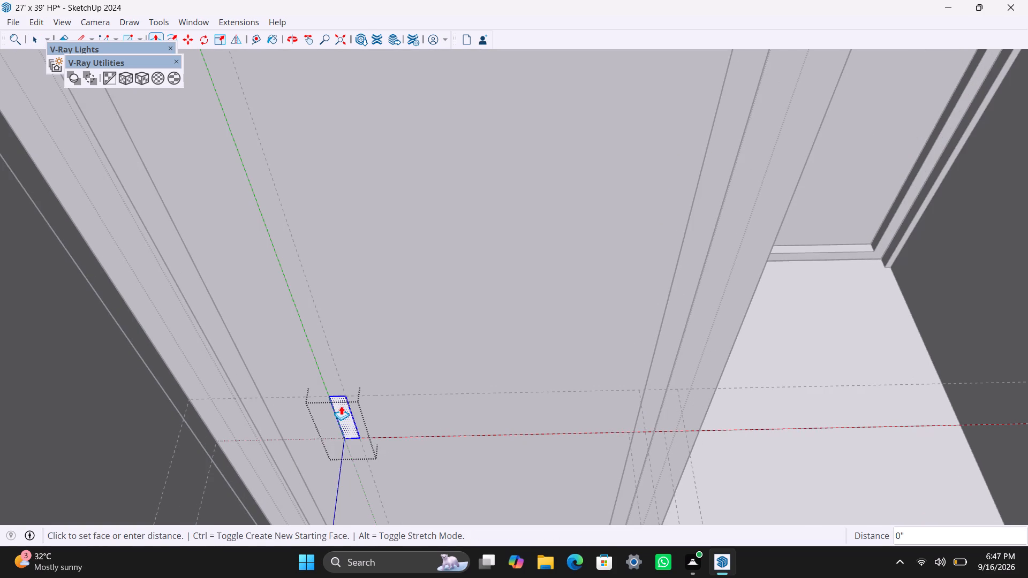
{"action": "type", "text": "0.5\""}
{"action": "key", "text": "Return"}
{"action": "key", "text": "space"}
Close the open handle, panel, frame and walls groups to return to the whole house model.
{"action": "scroll", "coordinate": [362, 417], "scroll_direction": "down", "scroll_amount": 17}
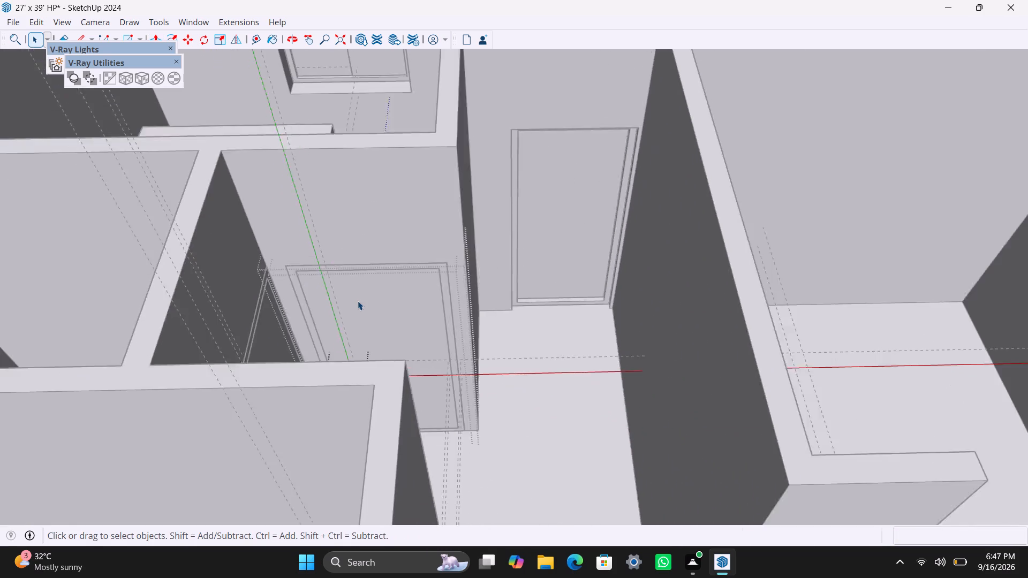
{"action": "scroll", "coordinate": [358, 301], "scroll_direction": "down", "scroll_amount": 4}
{"action": "scroll", "coordinate": [489, 364], "scroll_direction": "down", "scroll_amount": 9}
{"action": "left_click", "coordinate": [706, 285]}
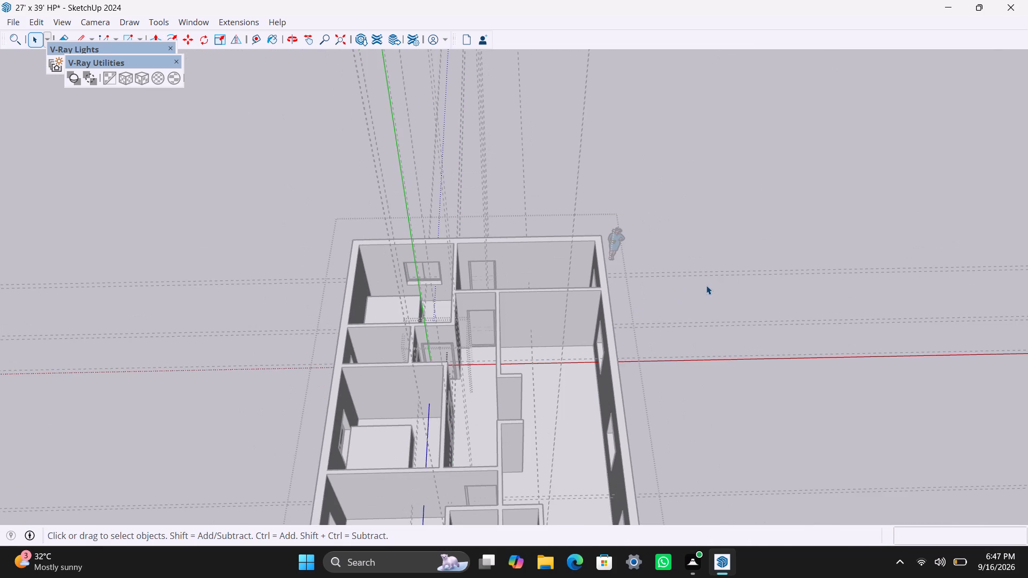
{"action": "triple_click", "coordinate": [706, 288]}
{"action": "double_click", "coordinate": [706, 288]}
{"action": "scroll", "coordinate": [556, 391], "scroll_direction": "down", "scroll_amount": 5}
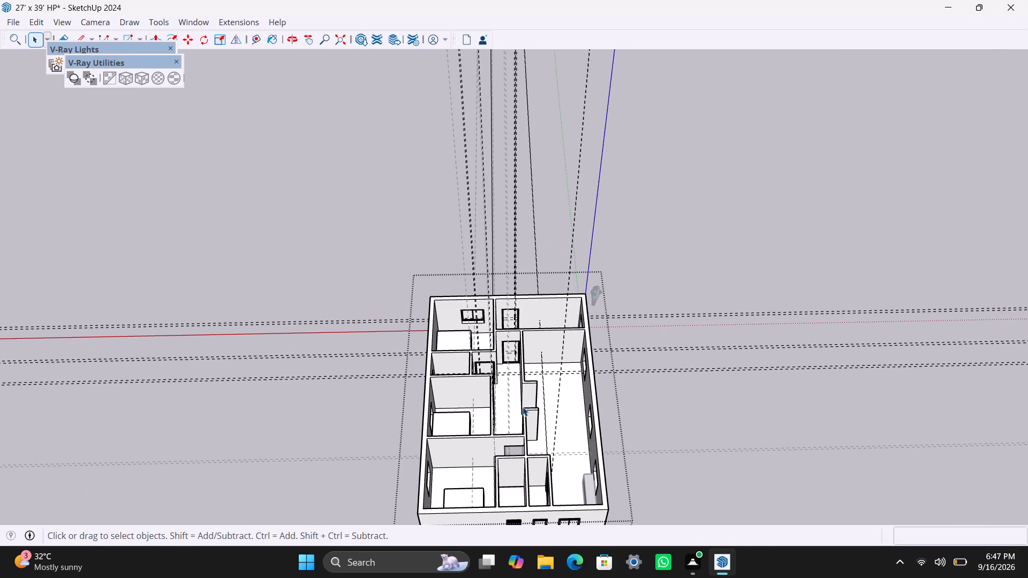
{"action": "left_click", "coordinate": [670, 273]}
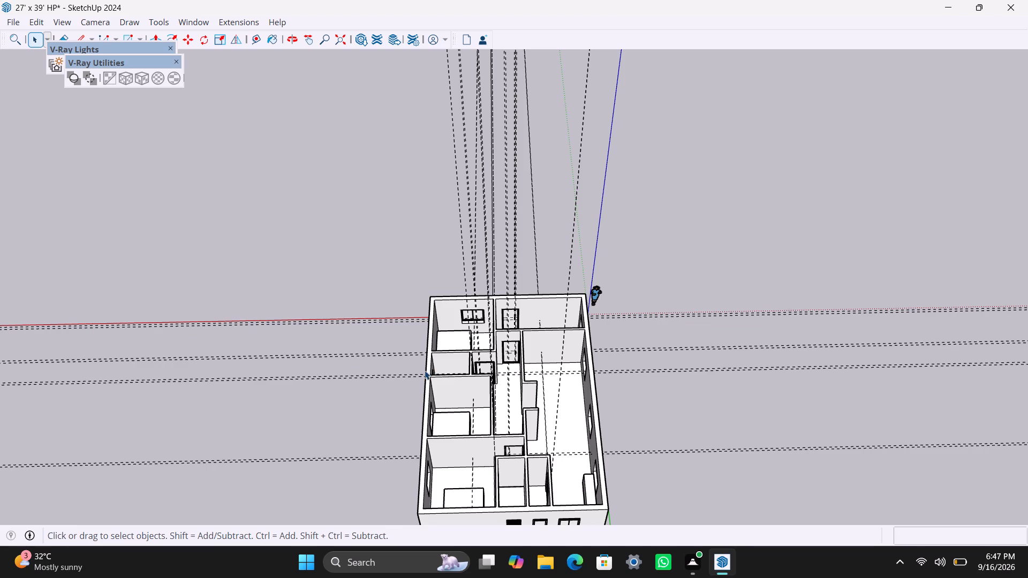
Delete all remaining guides from the house model.
{"action": "scroll", "coordinate": [424, 371], "scroll_direction": "down", "scroll_amount": 2}
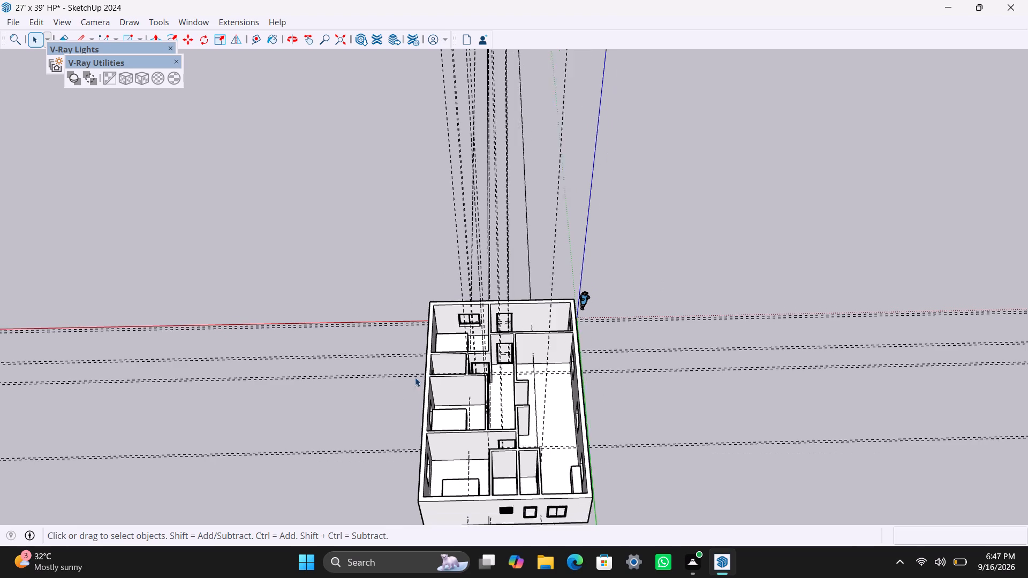
{"action": "left_click", "coordinate": [33, 20]}
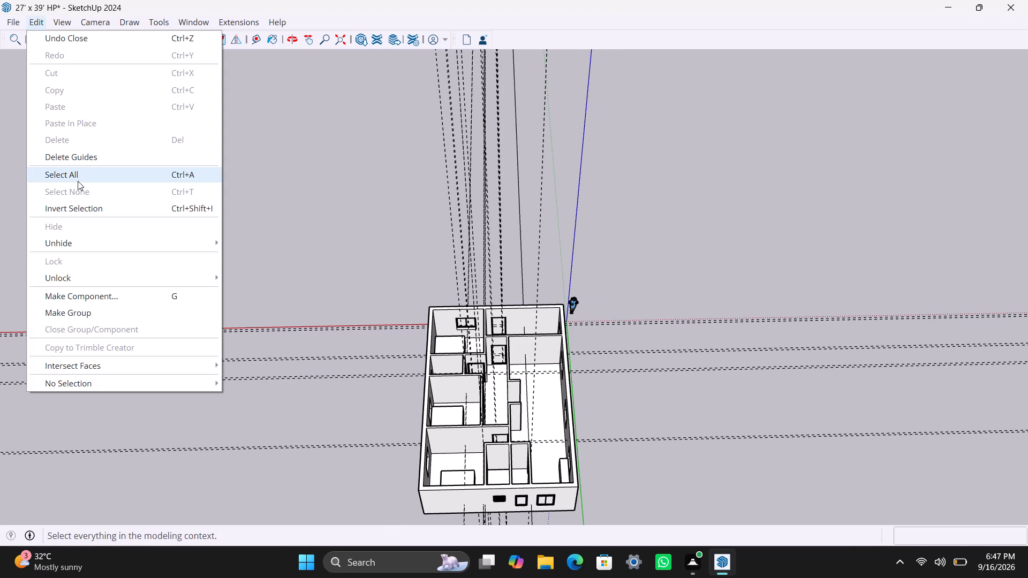
{"action": "left_click", "coordinate": [80, 154]}
{"action": "scroll", "coordinate": [592, 314], "scroll_direction": "down", "scroll_amount": 4}
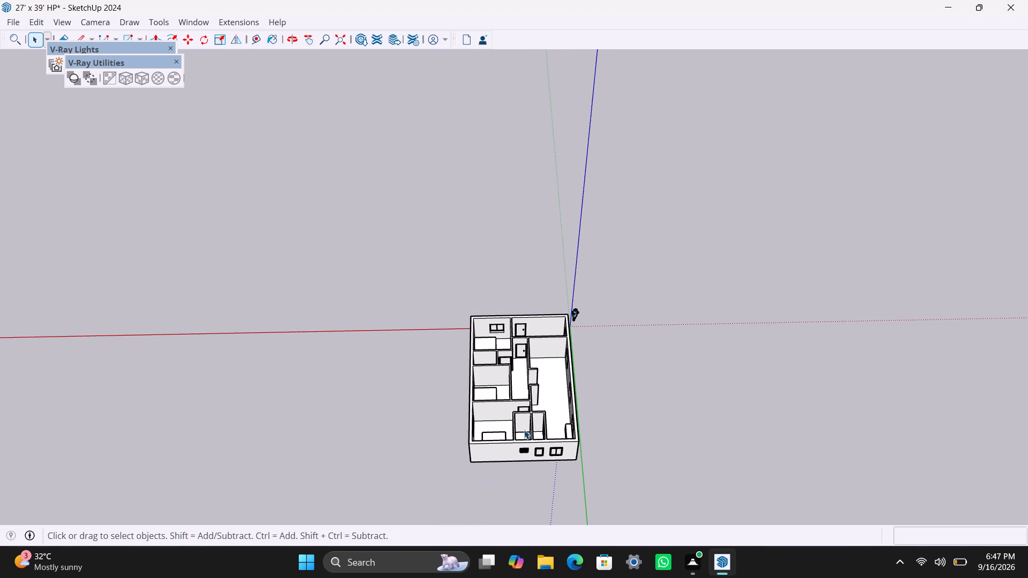
Save the 27' x 39' house model.
{"action": "middle_click_drag", "start_coordinate": [523, 430], "coordinate": [404, 384], "text": "shift"}
{"action": "scroll", "coordinate": [456, 403], "scroll_direction": "up", "scroll_amount": 14}
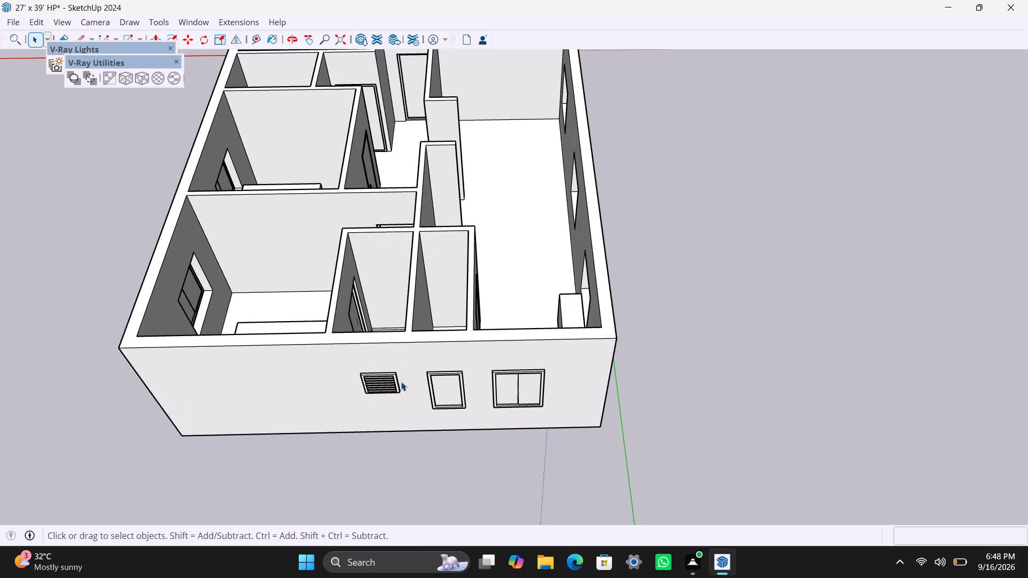
{"action": "key", "text": "ctrl+s"}
{"action": "key", "text": "space"}
Examine the house from all sides and from above to check the doors, windows and rooms.
{"action": "scroll", "coordinate": [586, 347], "scroll_direction": "down", "scroll_amount": 3}
{"action": "middle_click_drag", "start_coordinate": [690, 344], "coordinate": [640, 336]}
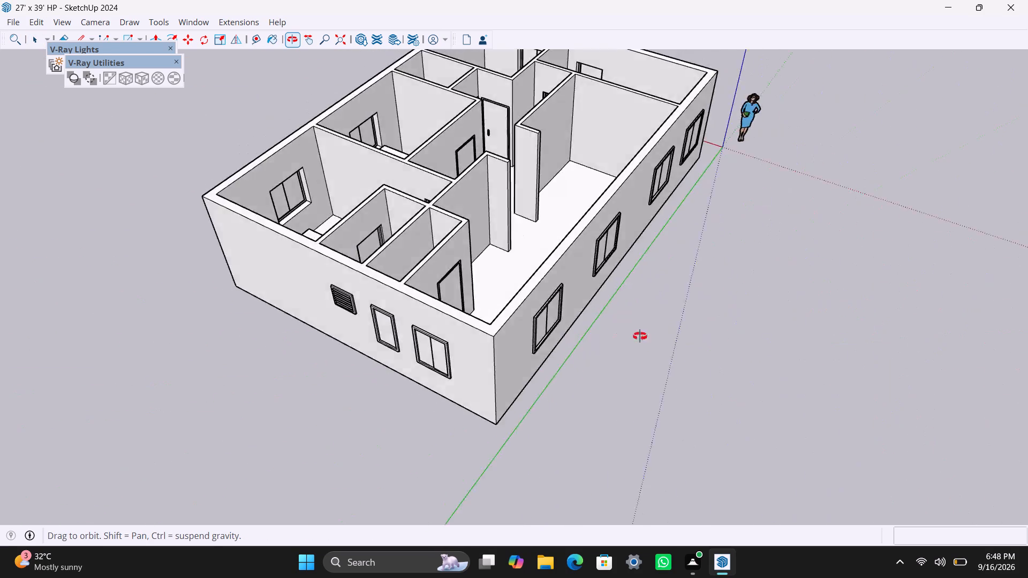
{"action": "middle_click_drag", "start_coordinate": [640, 336], "coordinate": [1001, 324]}
{"action": "scroll", "coordinate": [542, 374], "scroll_direction": "down", "scroll_amount": 4}
{"action": "middle_click_drag", "start_coordinate": [418, 396], "coordinate": [618, 376]}
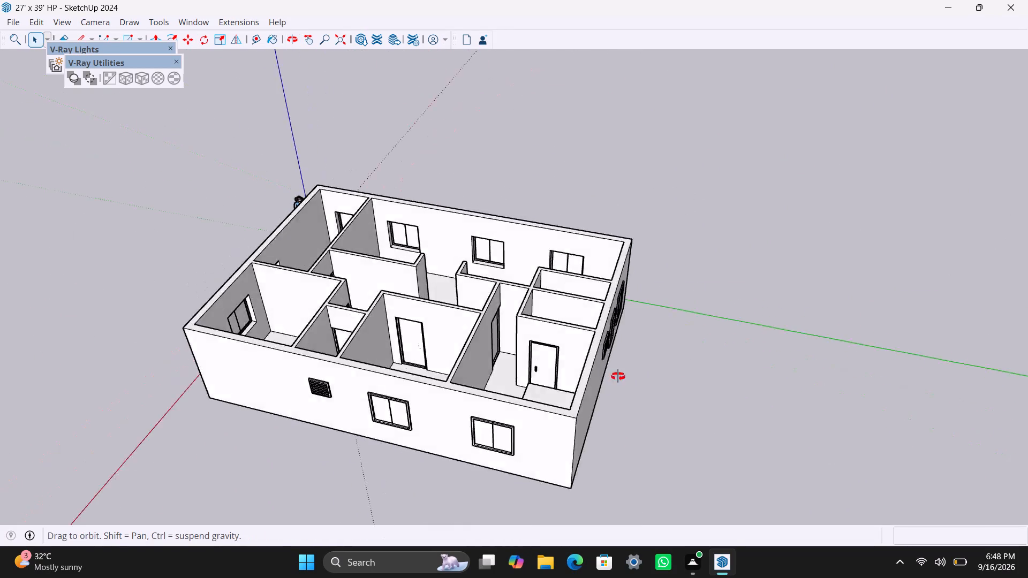
{"action": "middle_click_drag", "start_coordinate": [618, 376], "coordinate": [950, 364]}
{"action": "scroll", "coordinate": [604, 452], "scroll_direction": "up", "scroll_amount": 4}
{"action": "middle_click_drag", "start_coordinate": [533, 488], "coordinate": [636, 486]}
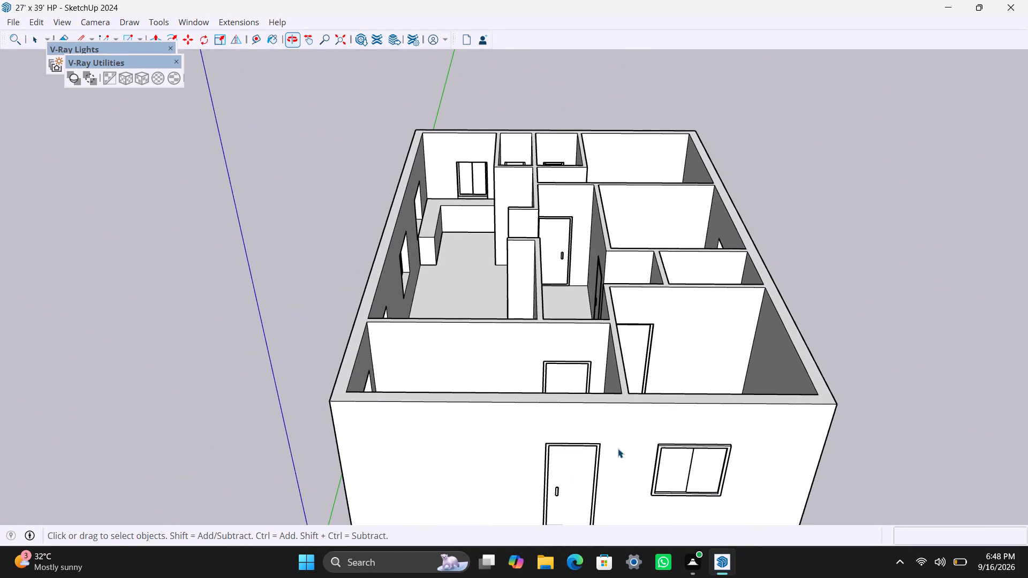
{"action": "scroll", "coordinate": [585, 425], "scroll_direction": "down", "scroll_amount": 3}
{"action": "middle_click_drag", "start_coordinate": [521, 372], "coordinate": [447, 305], "text": "shift"}
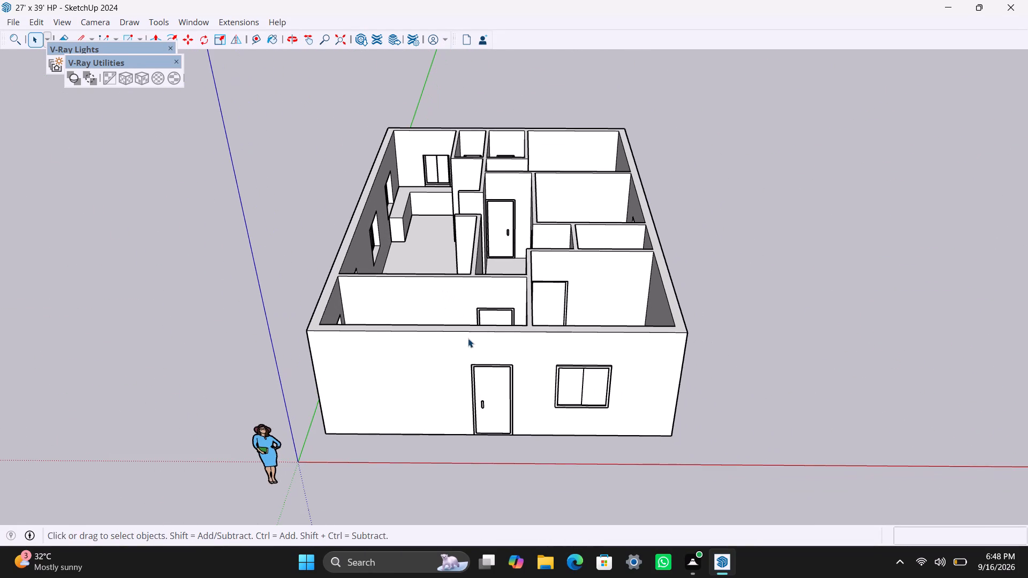
{"action": "middle_click_drag", "start_coordinate": [470, 335], "coordinate": [504, 561]}
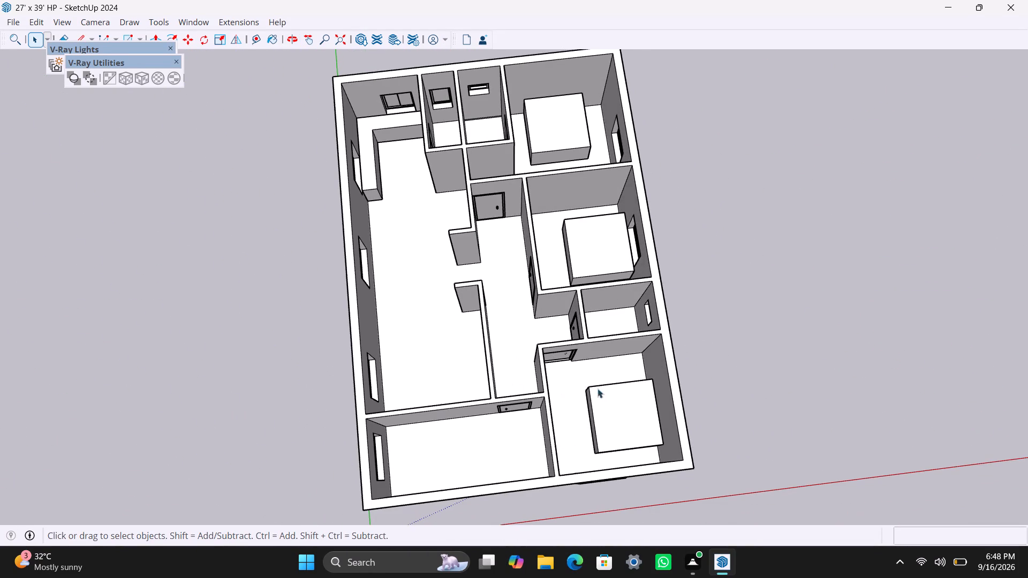
{"action": "scroll", "coordinate": [517, 346], "scroll_direction": "down", "scroll_amount": 2}
{"action": "middle_click_drag", "start_coordinate": [585, 394], "coordinate": [513, 394]}
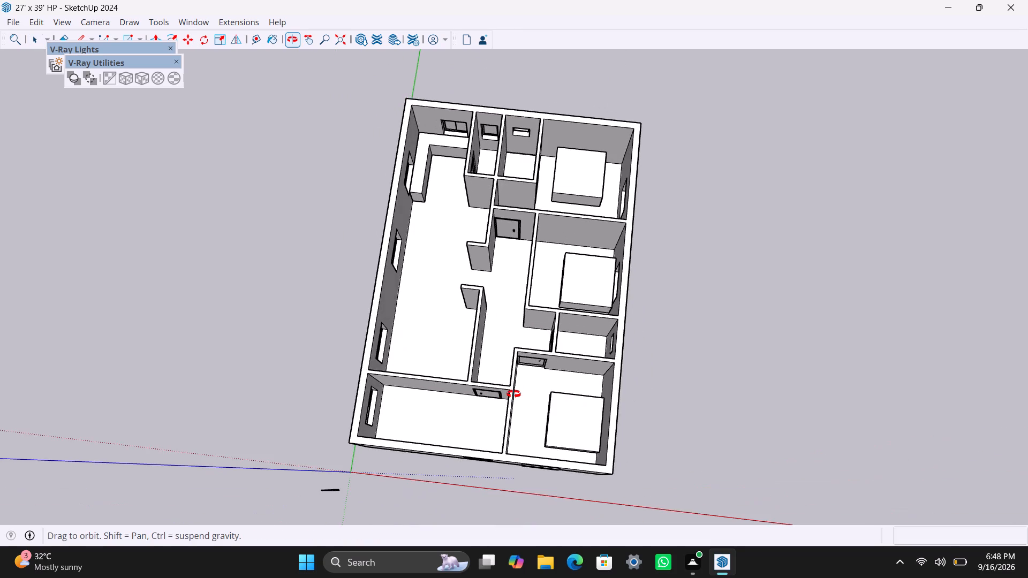
{"action": "middle_click_drag", "start_coordinate": [513, 394], "coordinate": [562, 360]}
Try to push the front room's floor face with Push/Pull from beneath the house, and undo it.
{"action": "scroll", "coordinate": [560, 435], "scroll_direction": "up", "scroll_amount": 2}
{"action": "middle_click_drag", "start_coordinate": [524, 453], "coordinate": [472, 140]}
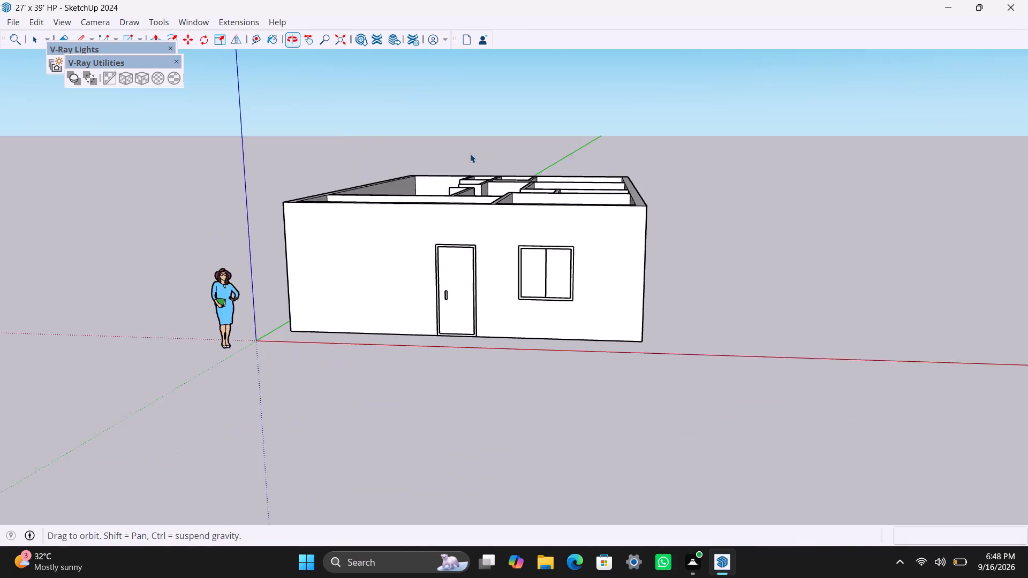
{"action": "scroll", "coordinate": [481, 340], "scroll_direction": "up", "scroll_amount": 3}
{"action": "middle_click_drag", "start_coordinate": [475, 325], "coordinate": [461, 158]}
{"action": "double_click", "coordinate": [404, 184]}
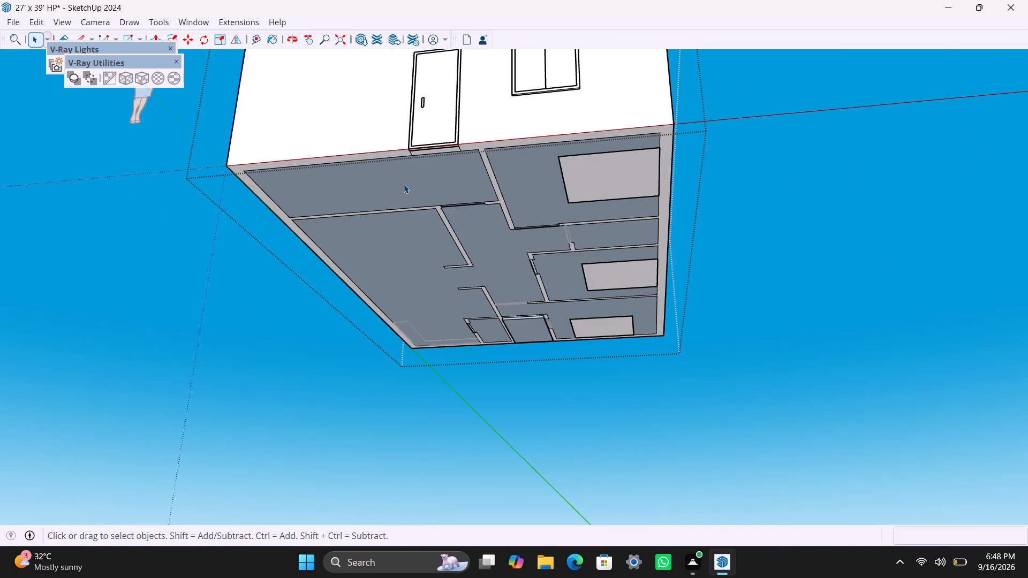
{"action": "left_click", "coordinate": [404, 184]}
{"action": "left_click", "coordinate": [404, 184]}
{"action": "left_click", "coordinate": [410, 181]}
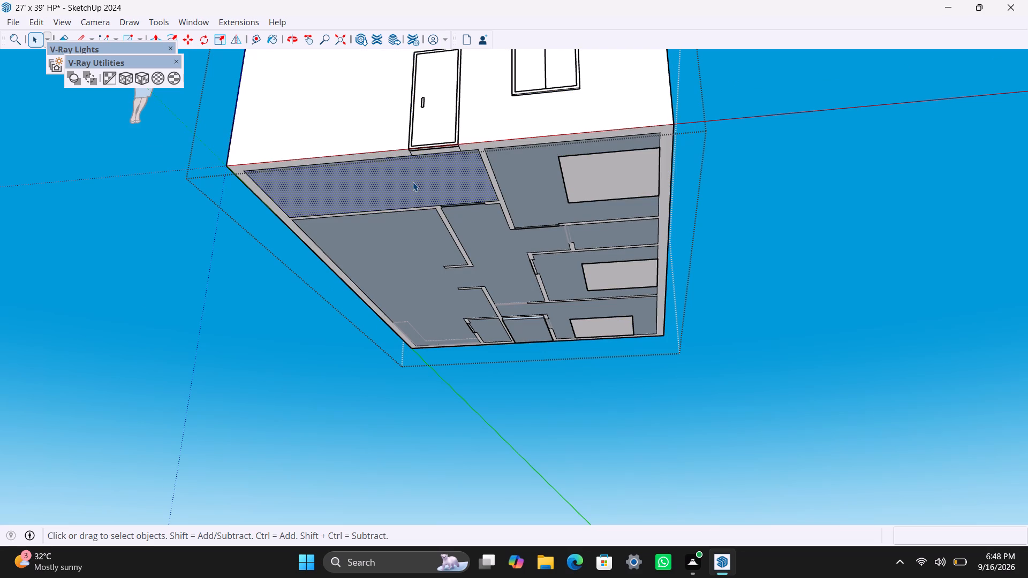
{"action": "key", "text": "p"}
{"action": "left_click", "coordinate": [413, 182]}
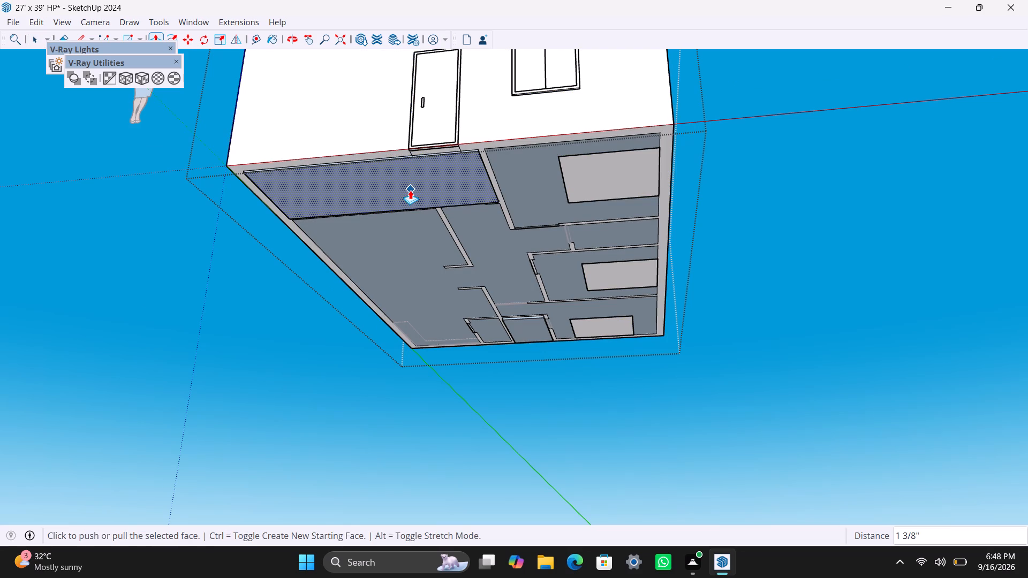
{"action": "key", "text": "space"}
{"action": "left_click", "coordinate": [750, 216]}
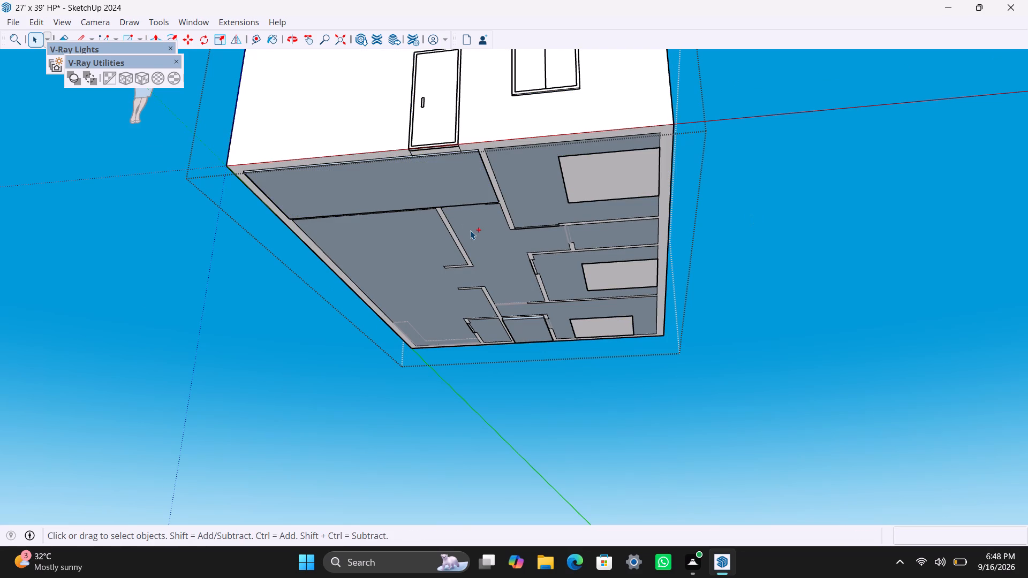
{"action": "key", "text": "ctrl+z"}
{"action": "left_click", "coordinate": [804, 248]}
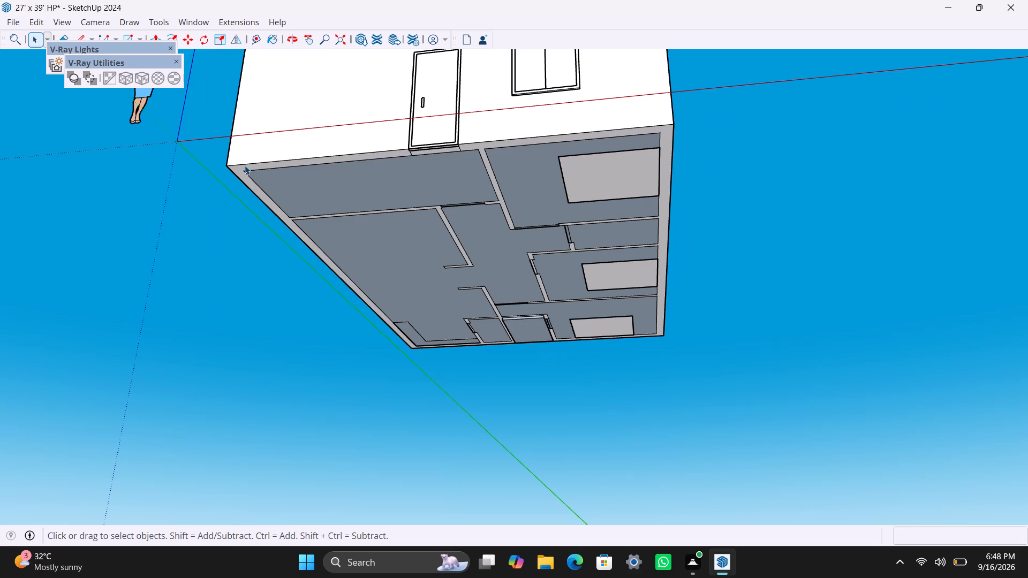
Open the walls group, reverse the blue-grey threshold face inside the front entrance door opening, and close the group.
{"action": "scroll", "coordinate": [297, 237], "scroll_direction": "down", "scroll_amount": 5}
{"action": "middle_click_drag", "start_coordinate": [402, 212], "coordinate": [442, 492]}
{"action": "scroll", "coordinate": [344, 236], "scroll_direction": "down", "scroll_amount": 1}
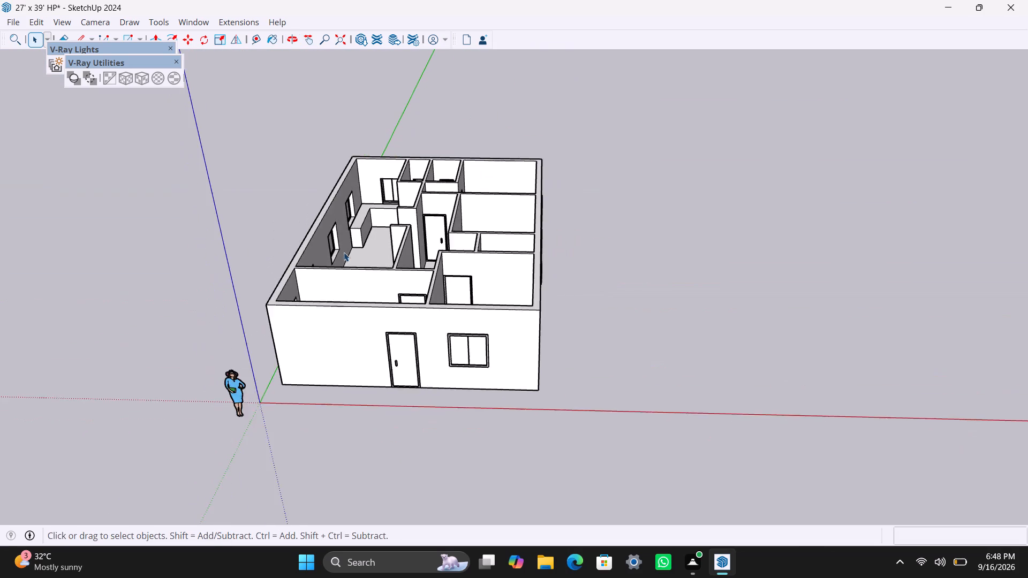
{"action": "scroll", "coordinate": [344, 252], "scroll_direction": "down", "scroll_amount": 1}
{"action": "middle_click_drag", "start_coordinate": [354, 282], "coordinate": [399, 367]}
{"action": "scroll", "coordinate": [413, 310], "scroll_direction": "up", "scroll_amount": 1}
{"action": "middle_click_drag", "start_coordinate": [516, 354], "coordinate": [373, 421]}
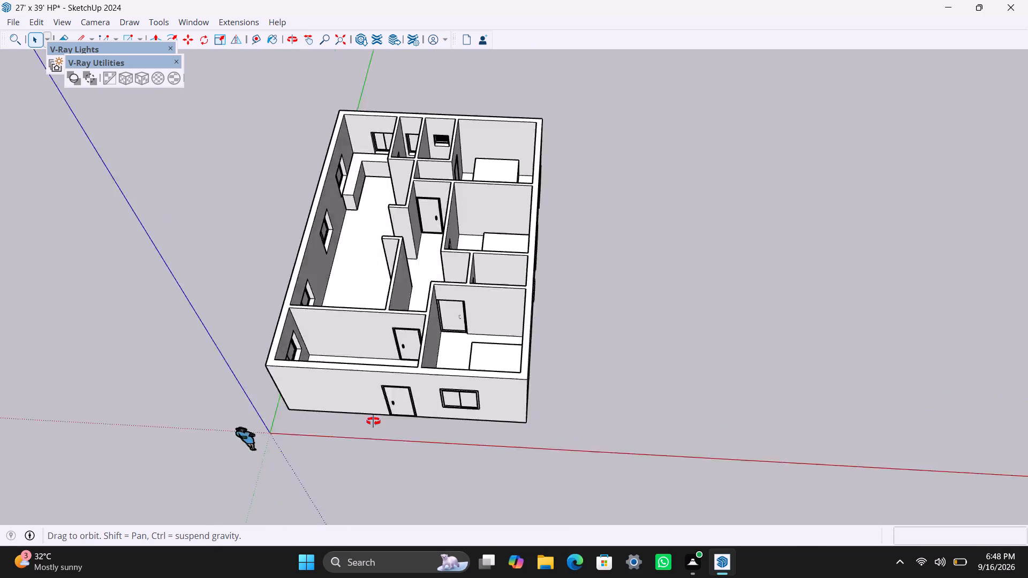
{"action": "middle_click_drag", "start_coordinate": [373, 421], "coordinate": [170, 437]}
{"action": "scroll", "coordinate": [400, 226], "scroll_direction": "up", "scroll_amount": 3}
{"action": "middle_click_drag", "start_coordinate": [577, 237], "coordinate": [259, 277]}
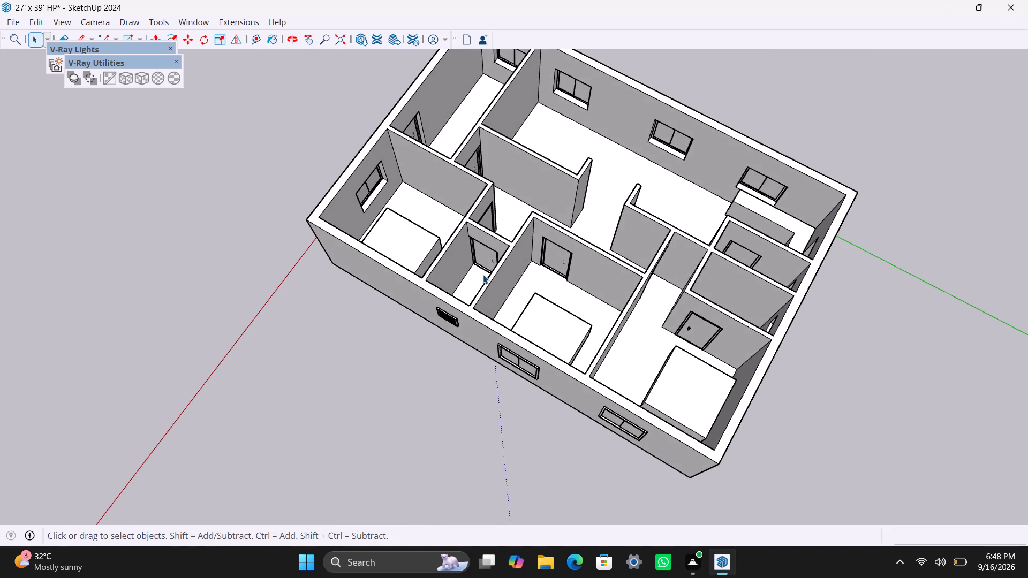
{"action": "middle_click_drag", "start_coordinate": [493, 279], "coordinate": [592, 354]}
{"action": "middle_click_drag", "start_coordinate": [489, 241], "coordinate": [474, 419]}
{"action": "scroll", "coordinate": [341, 356], "scroll_direction": "up", "scroll_amount": 4}
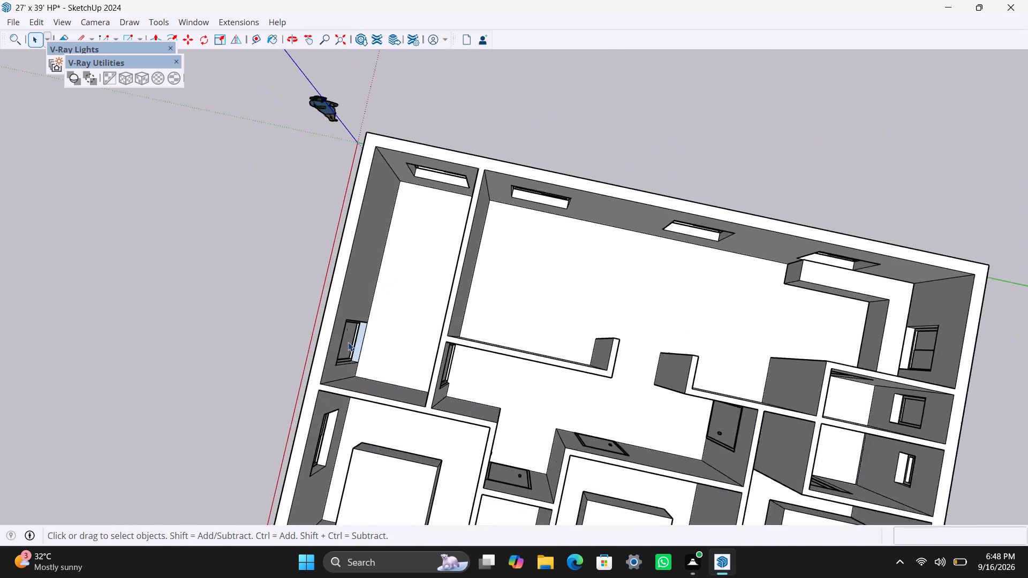
{"action": "scroll", "coordinate": [348, 342], "scroll_direction": "up", "scroll_amount": 9}
{"action": "left_click", "coordinate": [356, 351]}
{"action": "triple_click", "coordinate": [355, 352]}
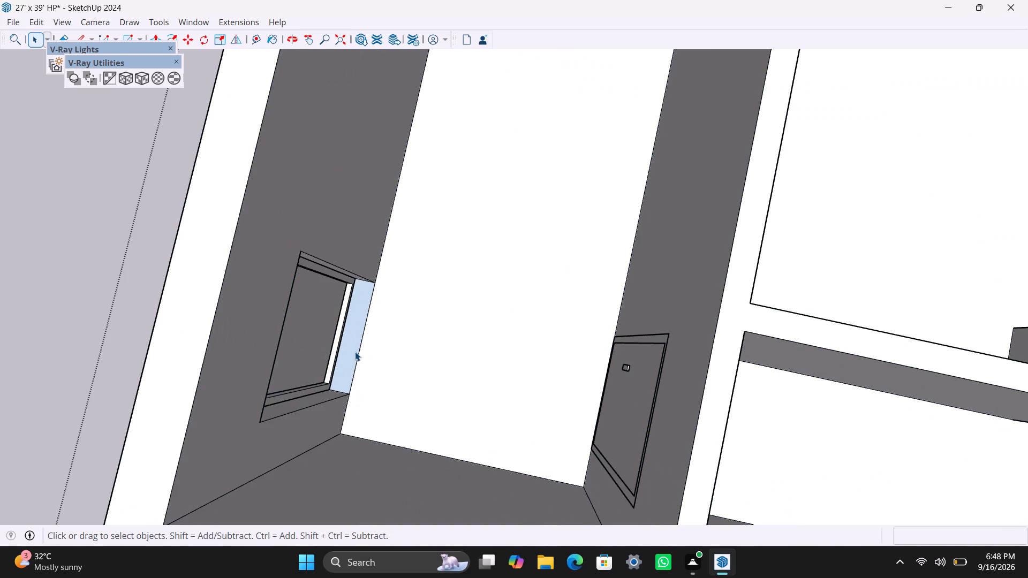
{"action": "left_click", "coordinate": [354, 352]}
{"action": "left_click", "coordinate": [350, 341]}
{"action": "right_click", "coordinate": [350, 341]}
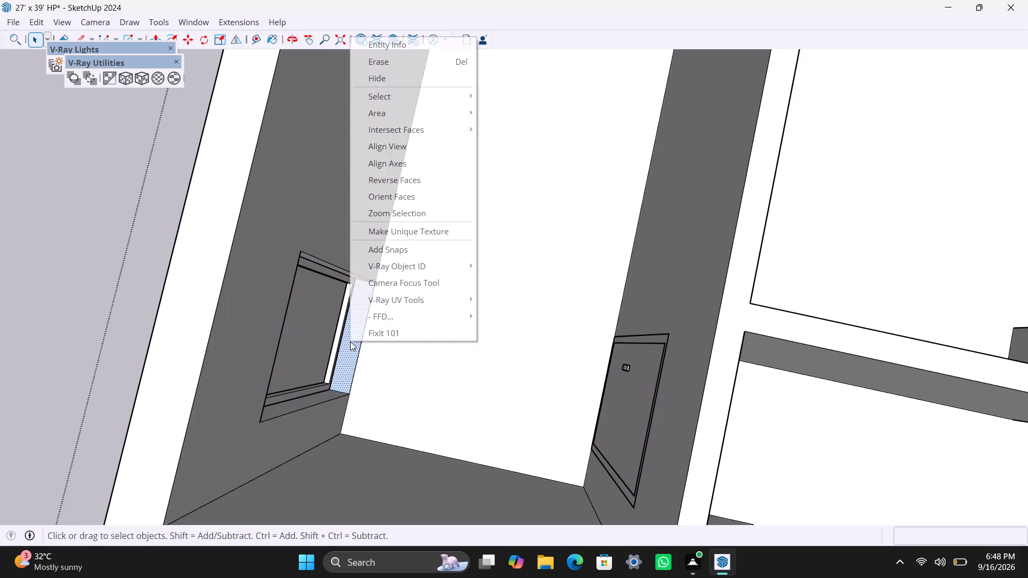
{"action": "left_click", "coordinate": [413, 132]}
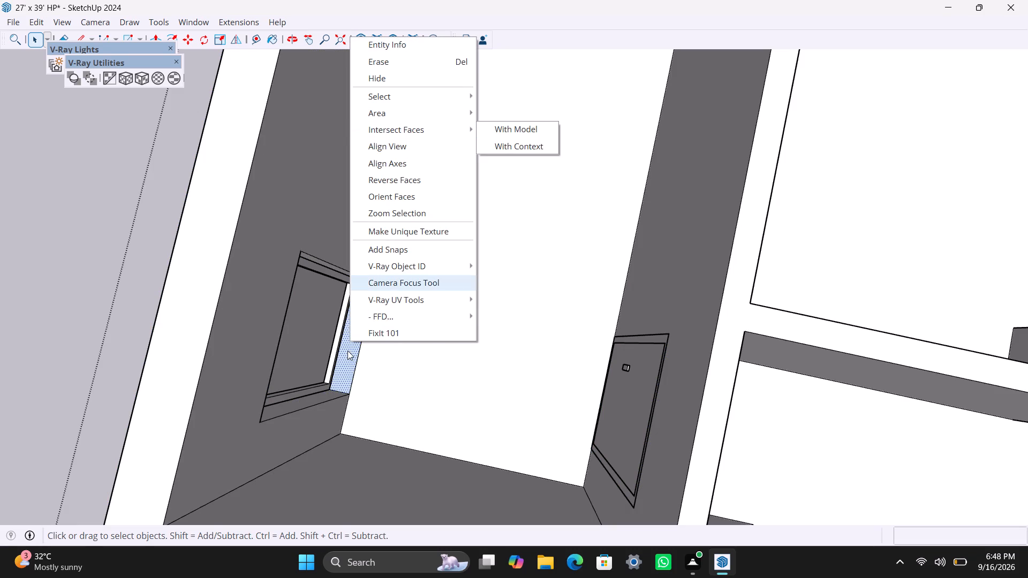
{"action": "left_click", "coordinate": [407, 178]}
{"action": "left_click", "coordinate": [74, 243]}
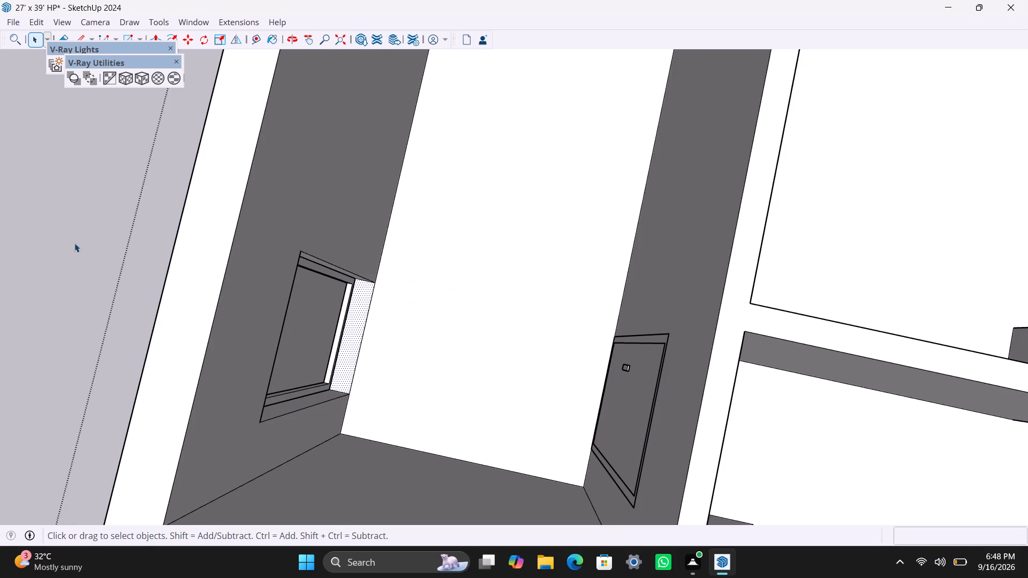
Examine the front entrance threshold and the neighbouring door openings from inside and outside the house.
{"action": "scroll", "coordinate": [335, 348], "scroll_direction": "up", "scroll_amount": 3}
{"action": "scroll", "coordinate": [389, 415], "scroll_direction": "down", "scroll_amount": 9}
{"action": "middle_click_drag", "start_coordinate": [461, 437], "coordinate": [494, 333]}
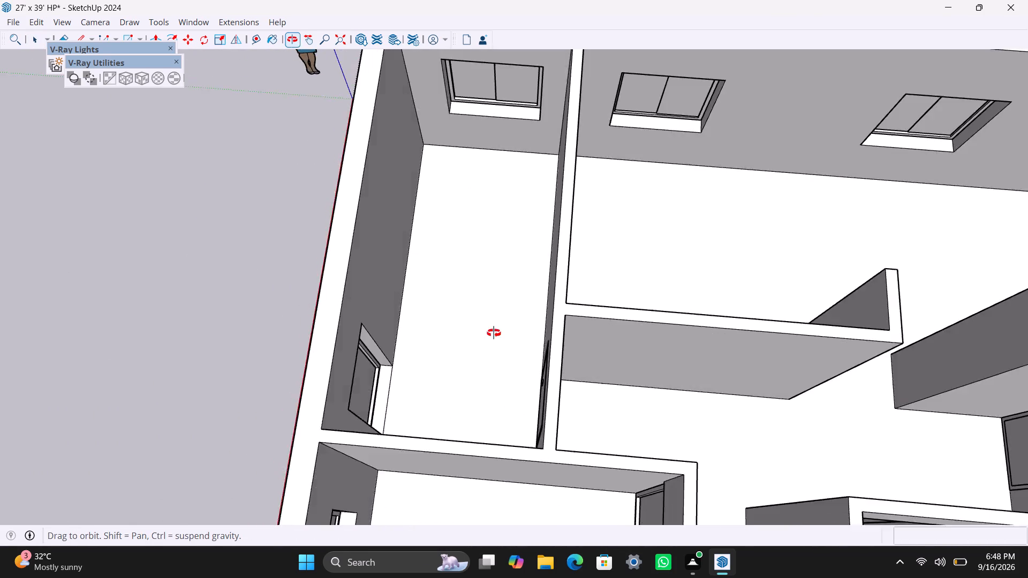
{"action": "middle_click_drag", "start_coordinate": [494, 333], "coordinate": [808, 239]}
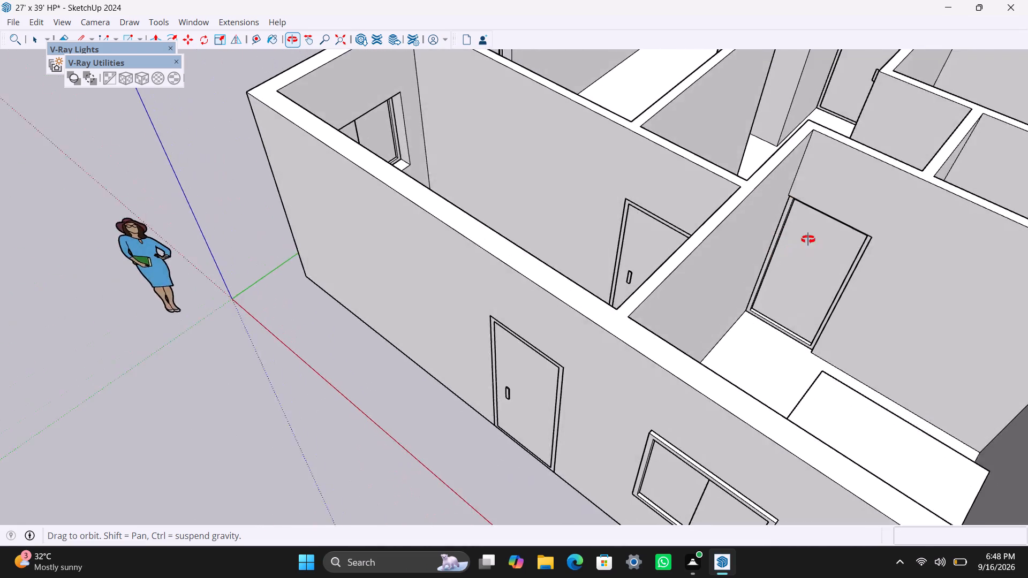
{"action": "middle_click_drag", "start_coordinate": [808, 239], "coordinate": [373, 351]}
{"action": "scroll", "coordinate": [357, 333], "scroll_direction": "up", "scroll_amount": 2}
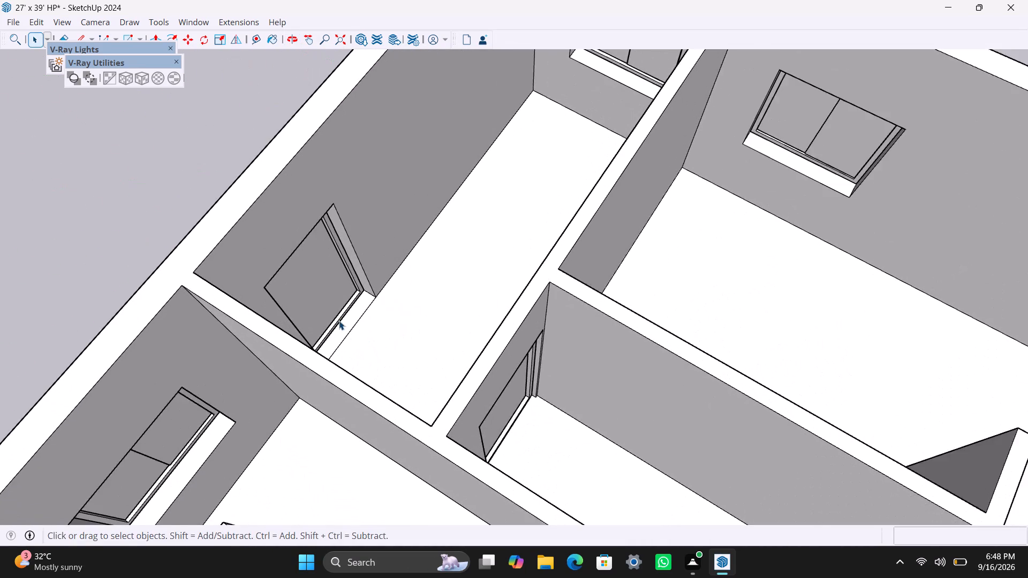
{"action": "scroll", "coordinate": [339, 321], "scroll_direction": "up", "scroll_amount": 2}
{"action": "scroll", "coordinate": [373, 346], "scroll_direction": "down", "scroll_amount": 17}
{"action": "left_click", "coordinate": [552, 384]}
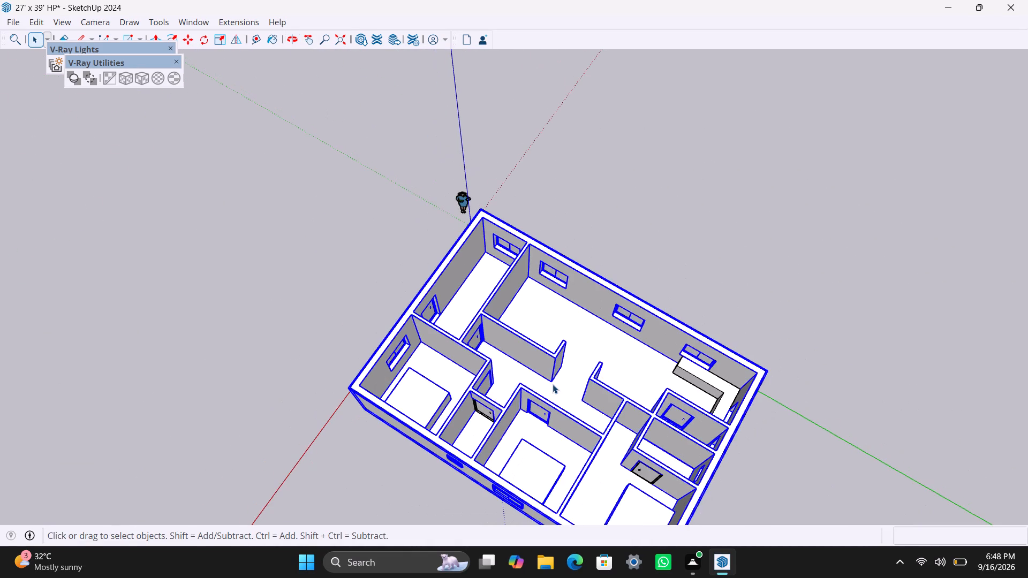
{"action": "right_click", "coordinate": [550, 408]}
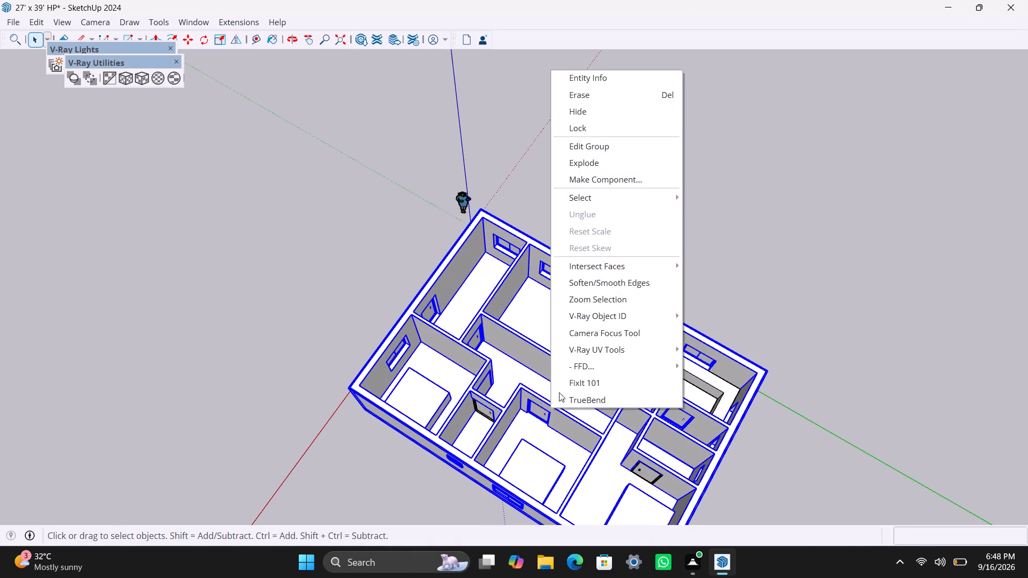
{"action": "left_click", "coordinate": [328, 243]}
Select the whole house without the scale figure and run FixIt 101 on it.
{"action": "left_click_drag", "start_coordinate": [227, 159], "coordinate": [803, 486]}
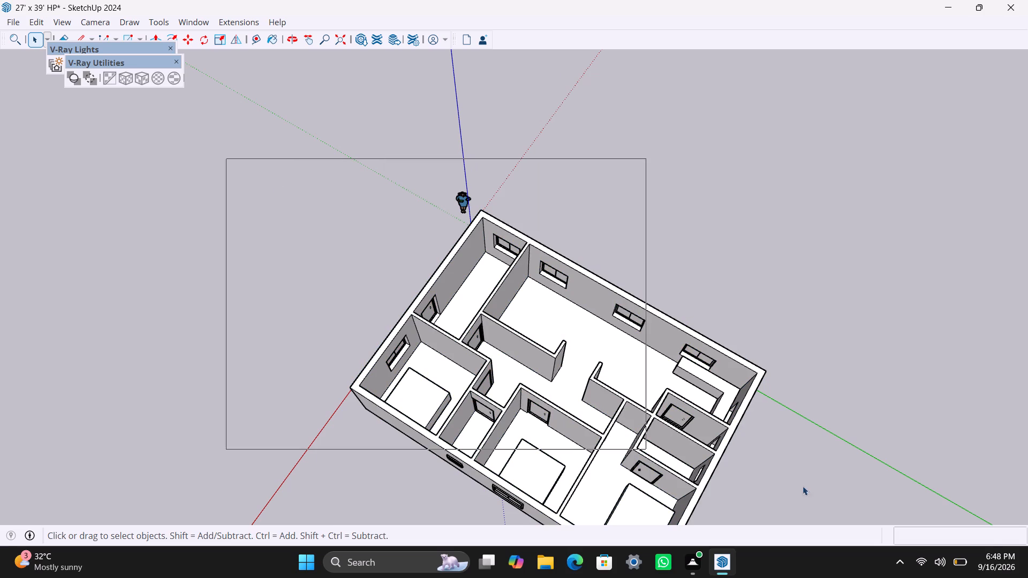
{"action": "left_click_drag", "start_coordinate": [803, 486], "coordinate": [910, 530]}
{"action": "scroll", "coordinate": [621, 451], "scroll_direction": "down", "scroll_amount": 4}
{"action": "middle_click_drag", "start_coordinate": [505, 448], "coordinate": [473, 365], "text": "shift"}
{"action": "left_click_drag", "start_coordinate": [282, 127], "coordinate": [329, 215]}
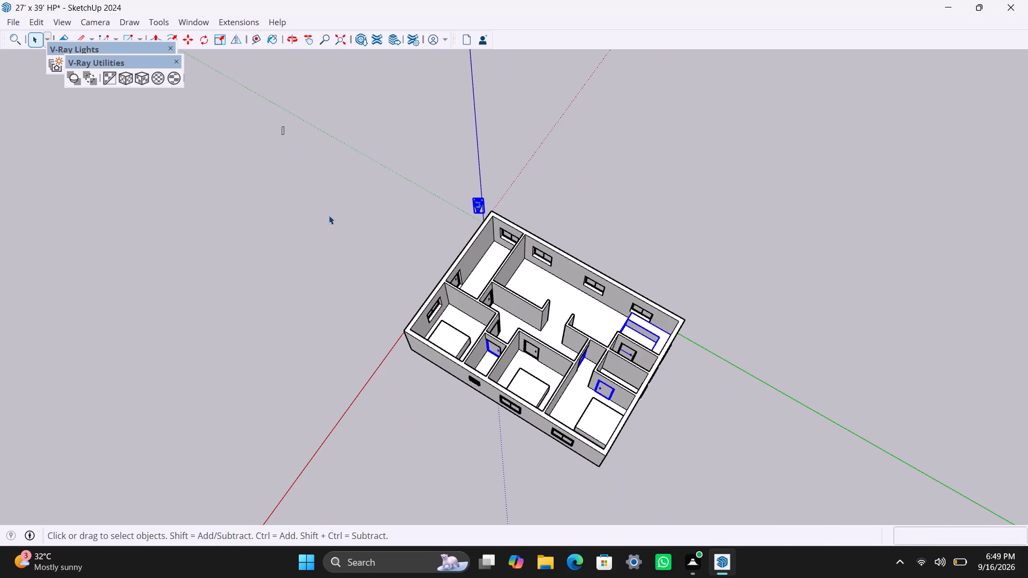
{"action": "left_click_drag", "start_coordinate": [329, 215], "coordinate": [860, 522]}
{"action": "left_click", "coordinate": [474, 200], "text": "shift"}
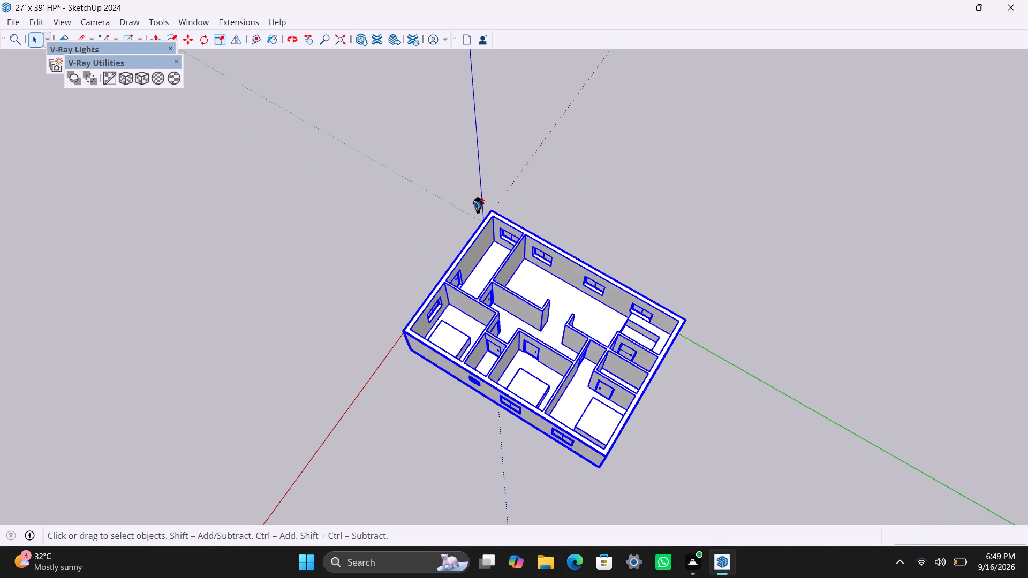
{"action": "right_click", "coordinate": [497, 217]}
{"action": "left_click", "coordinate": [575, 492]}
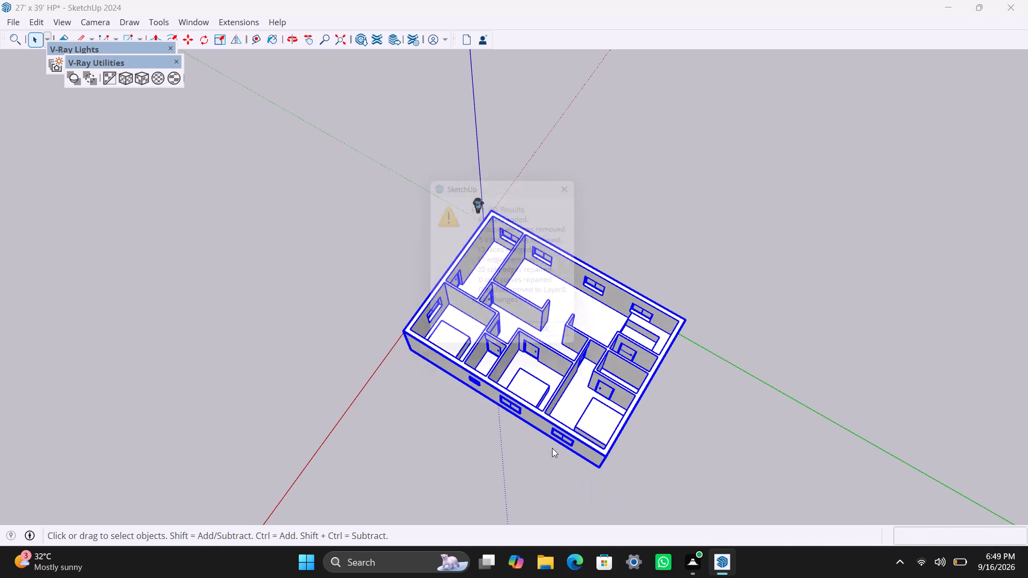
{"action": "left_click", "coordinate": [566, 344]}
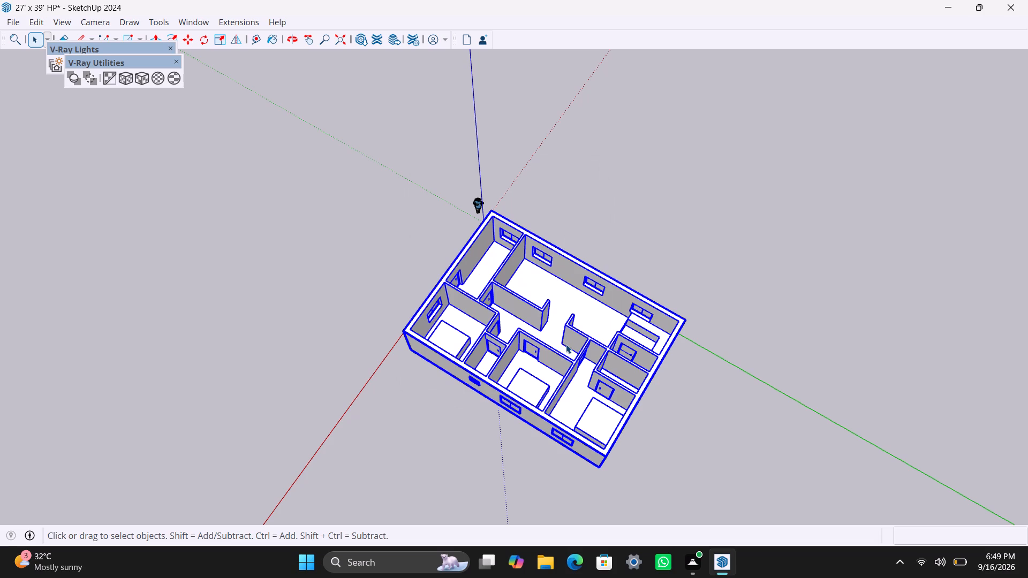
Run FixIt 101 twice more on the selected house, accept the results and clear the selection.
{"action": "right_click", "coordinate": [539, 342]}
{"action": "left_click", "coordinate": [584, 328]}
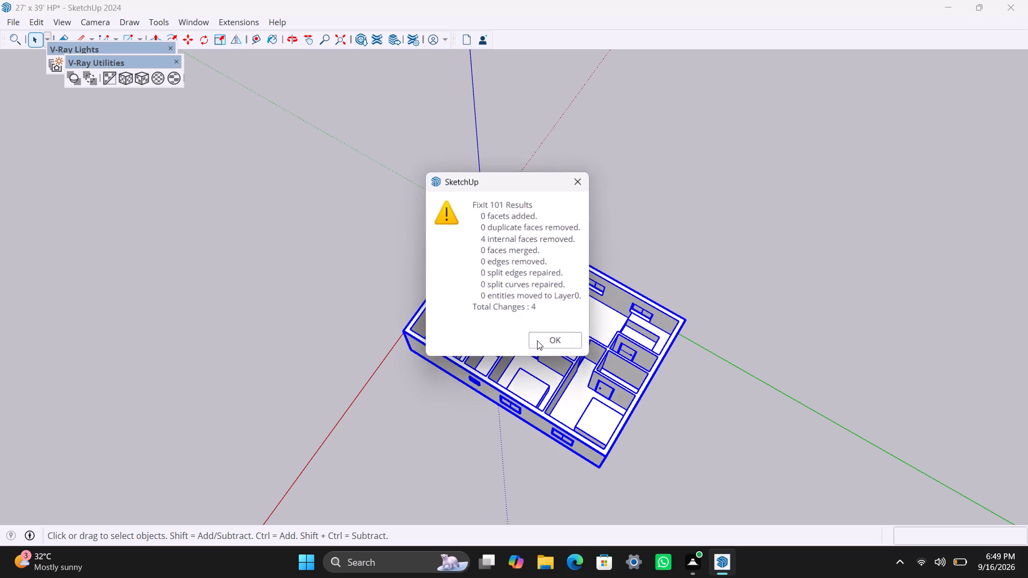
{"action": "left_click", "coordinate": [570, 338]}
{"action": "right_click", "coordinate": [585, 340]}
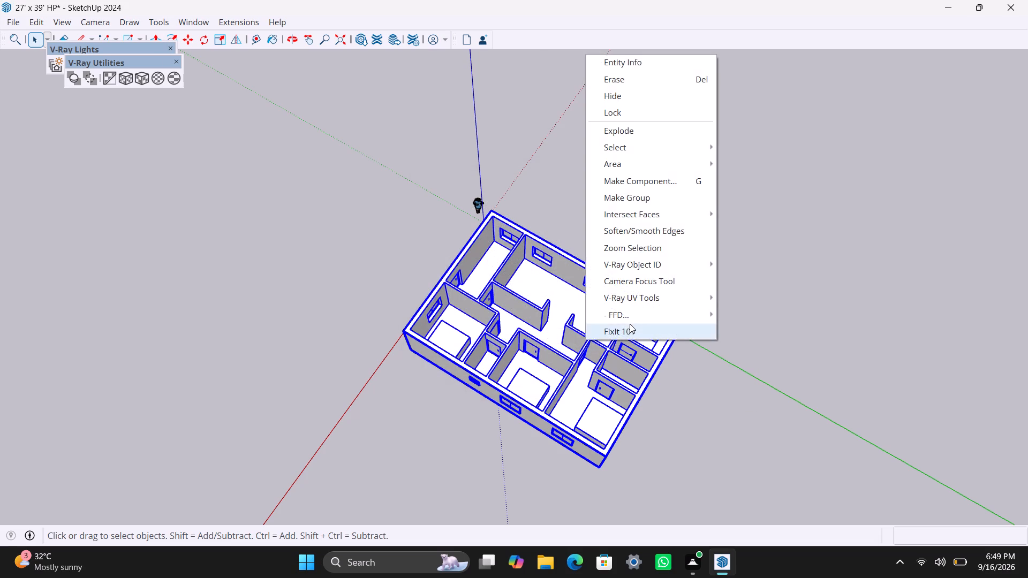
{"action": "left_click", "coordinate": [630, 324]}
{"action": "left_click", "coordinate": [550, 338]}
{"action": "left_click", "coordinate": [682, 281]}
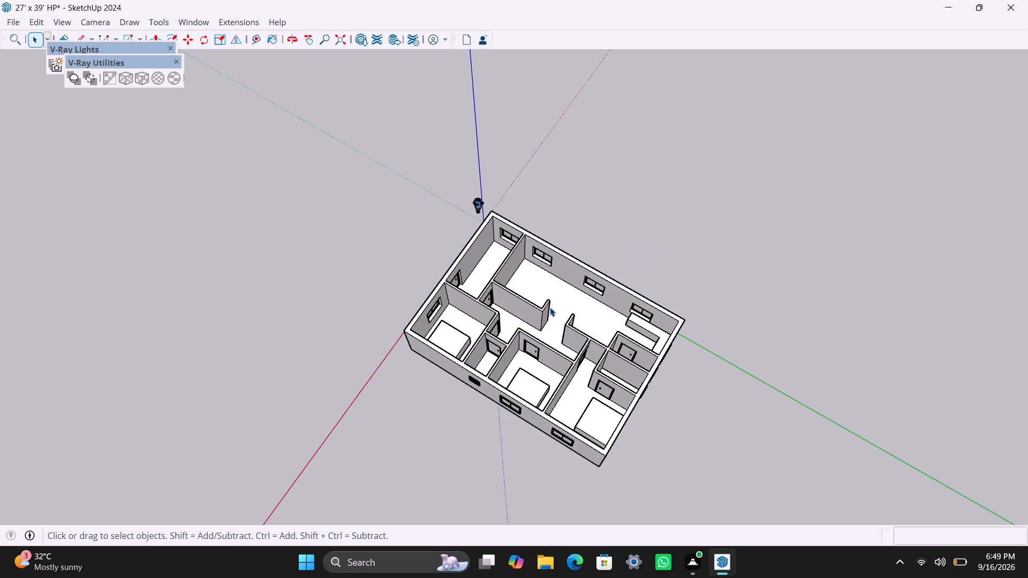
Look over the cleaned-up house and its room interiors from above.
{"action": "scroll", "coordinate": [469, 395], "scroll_direction": "down", "scroll_amount": 4}
{"action": "middle_click_drag", "start_coordinate": [429, 453], "coordinate": [595, 422]}
{"action": "scroll", "coordinate": [553, 343], "scroll_direction": "up", "scroll_amount": 7}
{"action": "scroll", "coordinate": [466, 314], "scroll_direction": "up", "scroll_amount": 1}
{"action": "middle_click_drag", "start_coordinate": [466, 314], "coordinate": [484, 341], "text": "shift"}
{"action": "scroll", "coordinate": [617, 364], "scroll_direction": "up", "scroll_amount": 1}
{"action": "middle_click_drag", "start_coordinate": [593, 359], "coordinate": [530, 292], "text": "shift"}
{"action": "scroll", "coordinate": [549, 360], "scroll_direction": "up", "scroll_amount": 2}
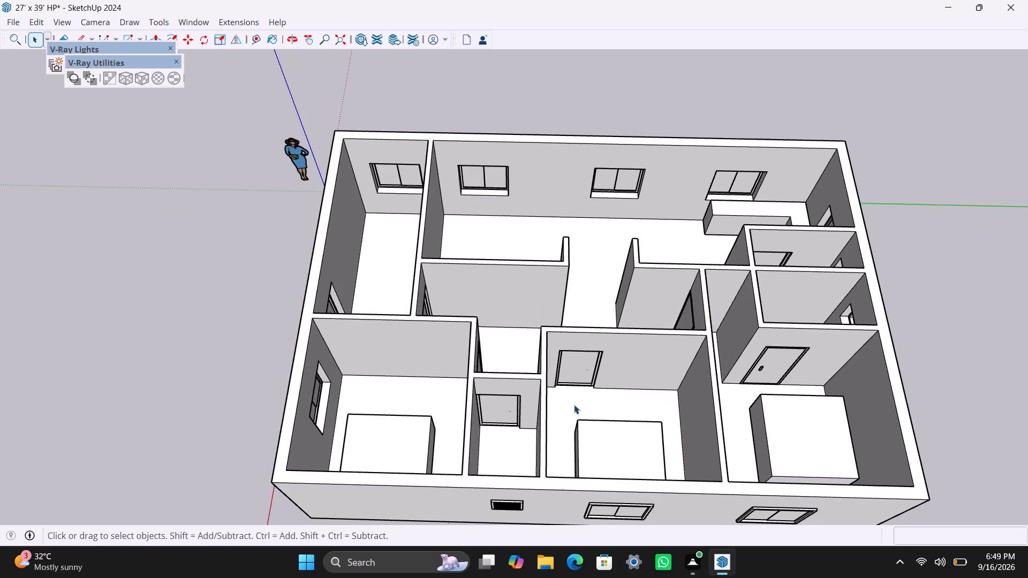
{"action": "middle_click_drag", "start_coordinate": [574, 405], "coordinate": [607, 405]}
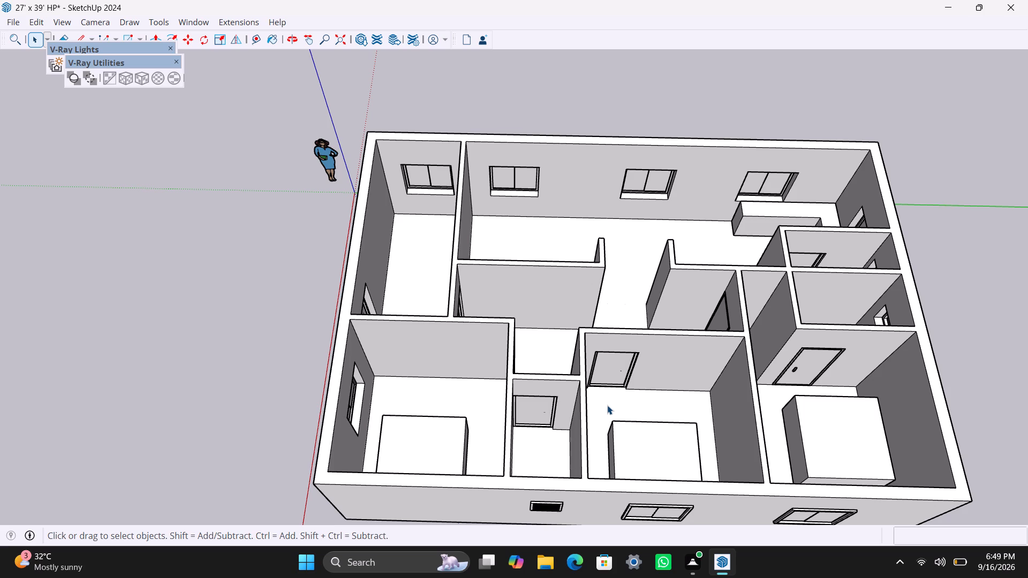
Draw a 39' by 27' rectangle across the wall tops between opposite outer corners and make it a group.
{"action": "scroll", "coordinate": [619, 461], "scroll_direction": "down", "scroll_amount": 1}
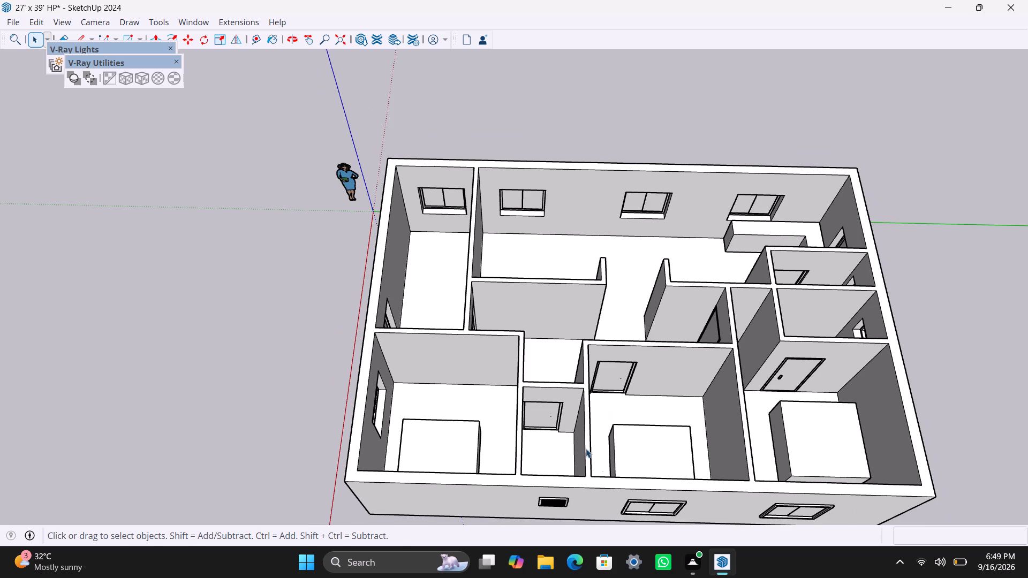
{"action": "key", "text": "r"}
{"action": "left_click_drag", "start_coordinate": [389, 162], "coordinate": [396, 166]}
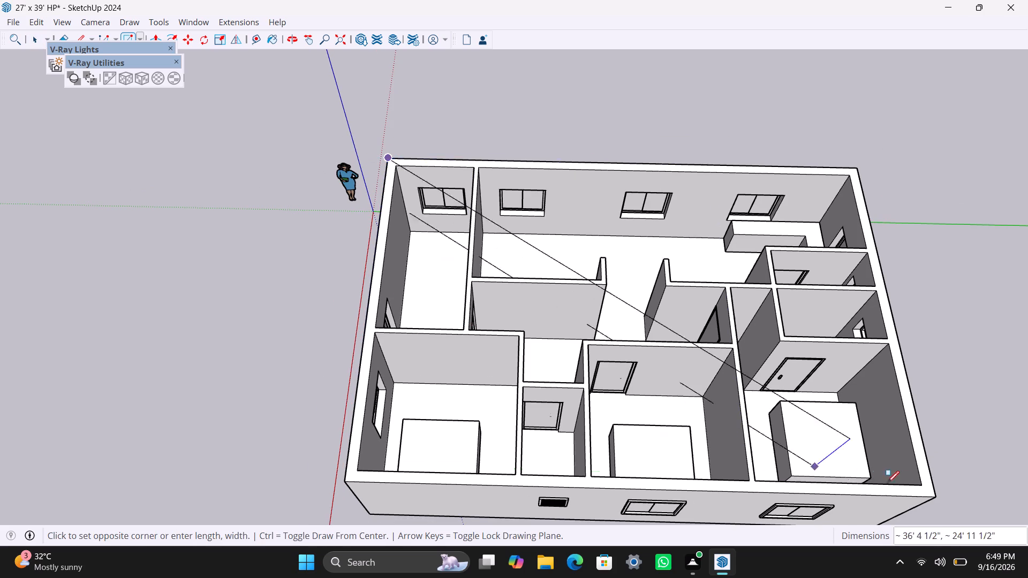
{"action": "left_click_drag", "start_coordinate": [936, 497], "coordinate": [928, 498]}
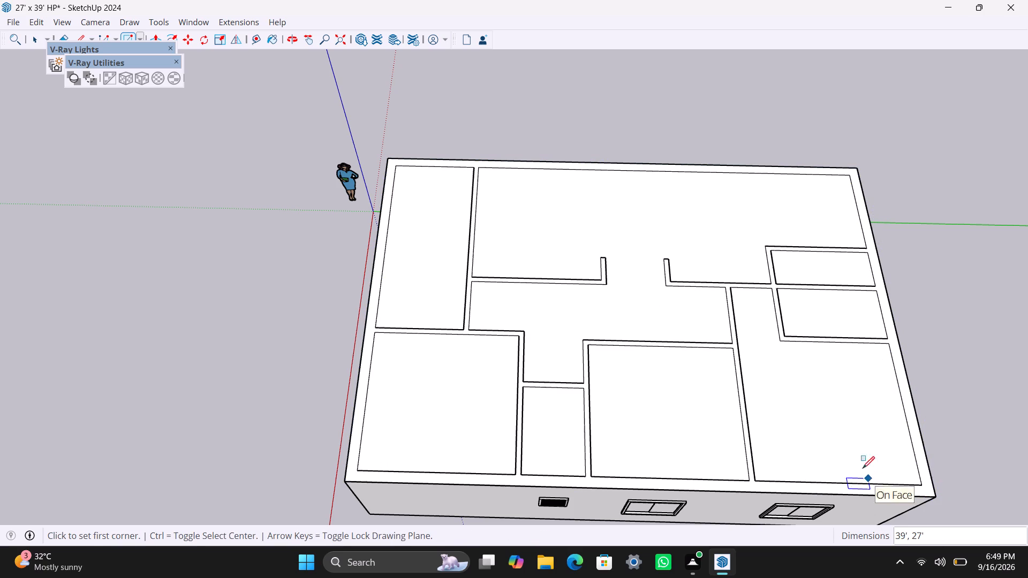
{"action": "key", "text": "space"}
{"action": "double_click", "coordinate": [855, 446]}
{"action": "right_click", "coordinate": [855, 446]}
{"action": "left_click", "coordinate": [924, 277]}
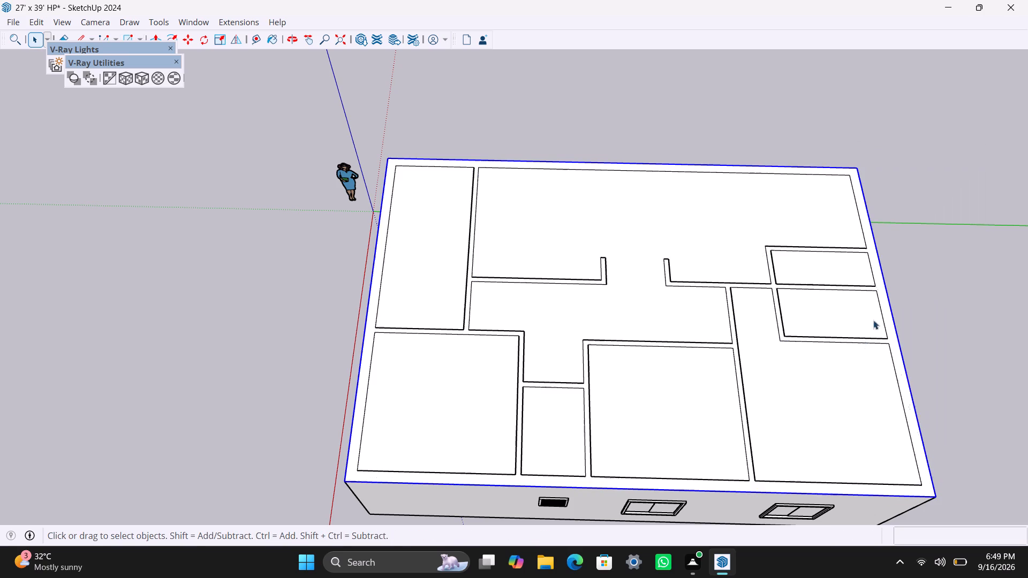
Open the roof rectangle's group, extrude its face up 6" with Push/Pull, and close the group.
{"action": "triple_click", "coordinate": [853, 394]}
{"action": "key", "text": "p"}
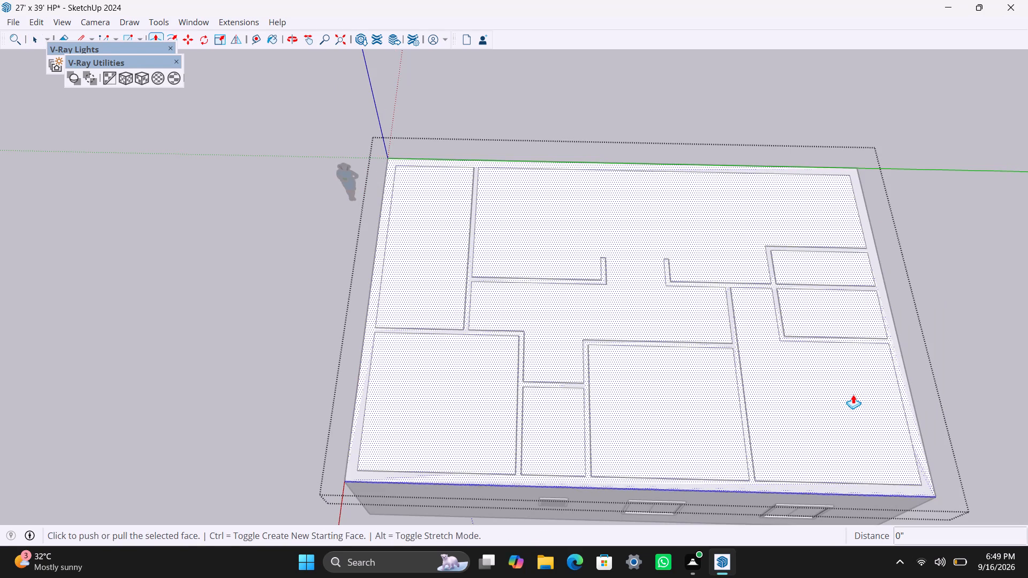
{"action": "left_click", "coordinate": [853, 394]}
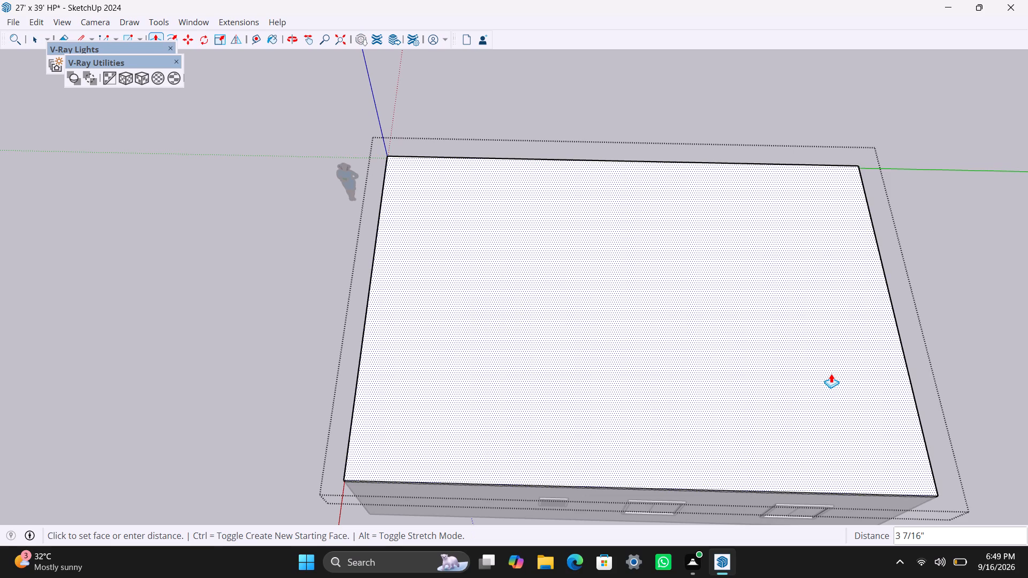
{"action": "type", "text": "6\""}
{"action": "key", "text": "Return"}
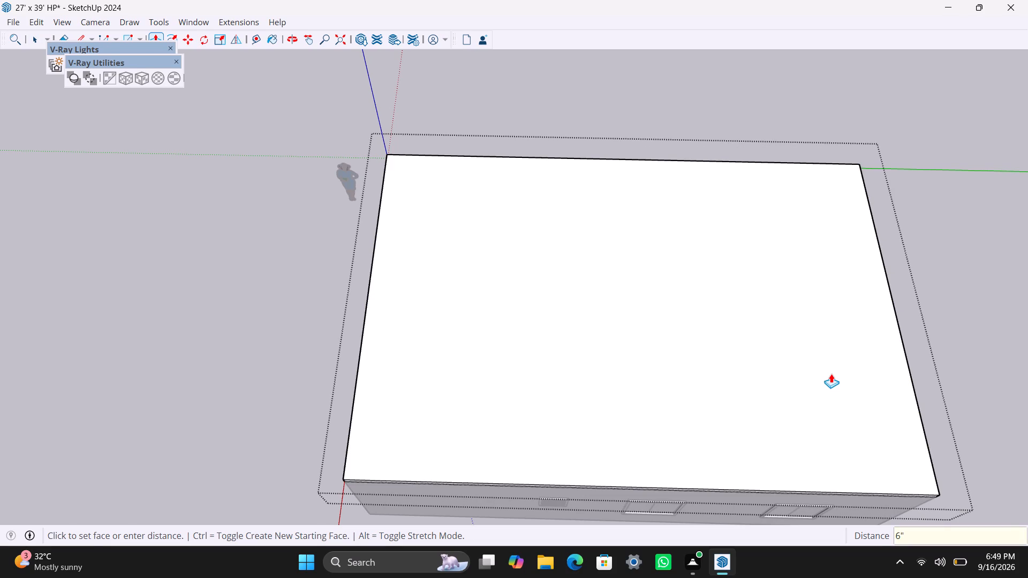
{"action": "key", "text": "space"}
{"action": "left_click", "coordinate": [997, 356]}
Copy the roof slab from the top outer corner of the walls down to their bottom corner.
{"action": "scroll", "coordinate": [463, 555], "scroll_direction": "down", "scroll_amount": 5}
{"action": "scroll", "coordinate": [549, 396], "scroll_direction": "down", "scroll_amount": 3}
{"action": "middle_click_drag", "start_coordinate": [528, 413], "coordinate": [518, 359]}
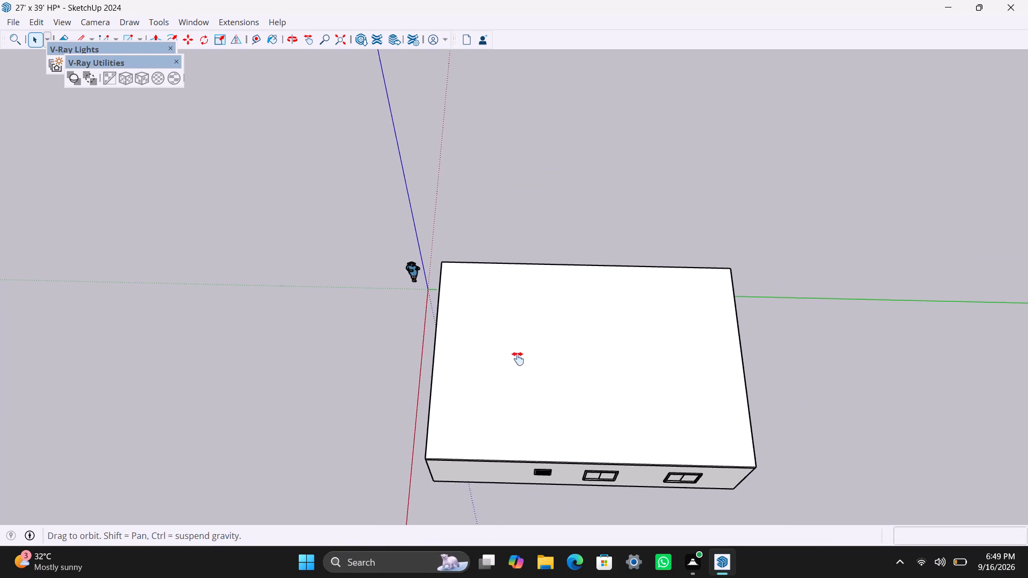
{"action": "middle_click_drag", "start_coordinate": [518, 359], "coordinate": [446, 253]}
{"action": "scroll", "coordinate": [535, 309], "scroll_direction": "up", "scroll_amount": 6}
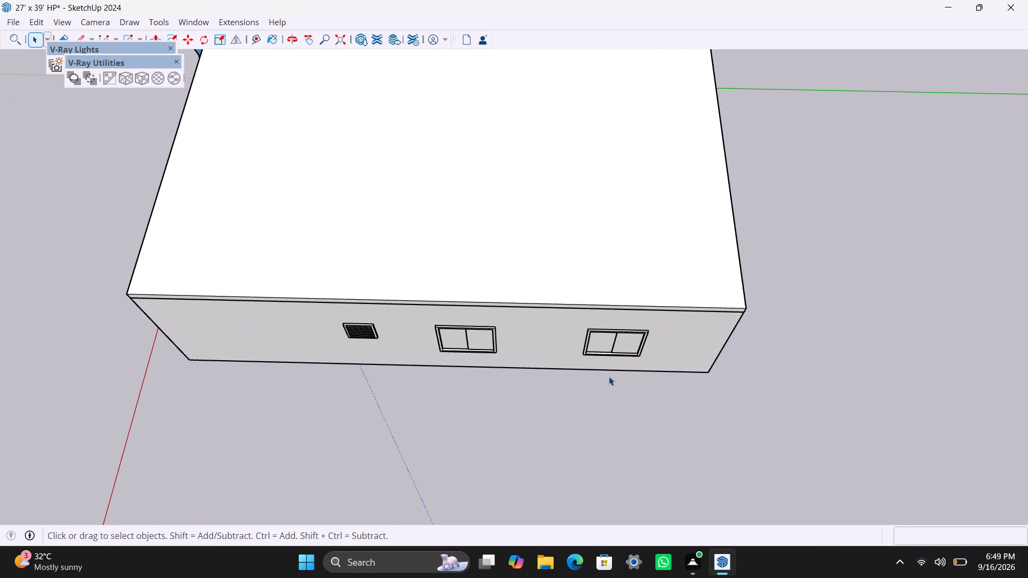
{"action": "scroll", "coordinate": [584, 347], "scroll_direction": "up", "scroll_amount": 2}
{"action": "middle_click_drag", "start_coordinate": [529, 404], "coordinate": [539, 306]}
{"action": "scroll", "coordinate": [543, 302], "scroll_direction": "down", "scroll_amount": 3}
{"action": "middle_click_drag", "start_coordinate": [560, 322], "coordinate": [586, 422], "text": "shift"}
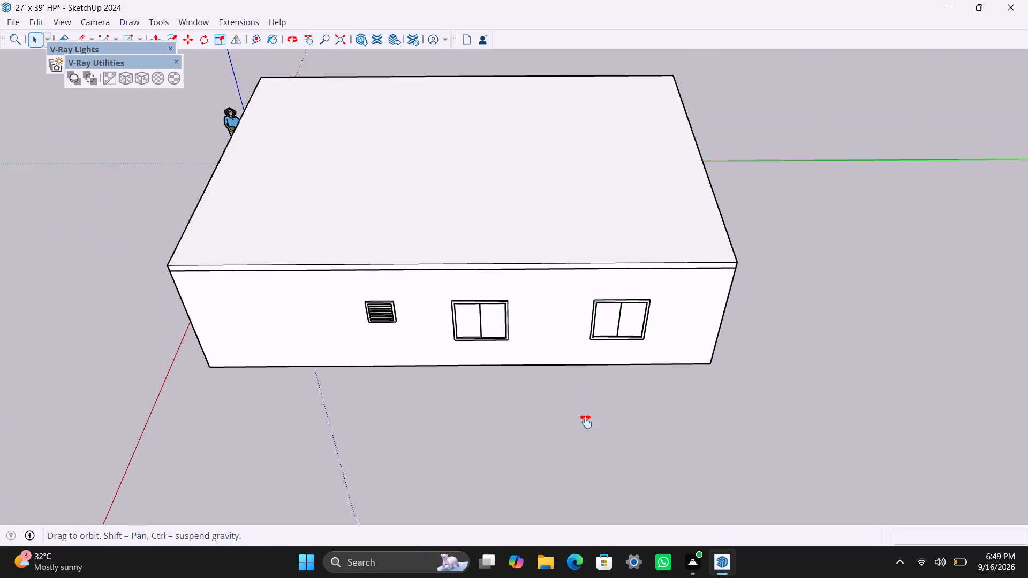
{"action": "middle_click_drag", "start_coordinate": [586, 422], "coordinate": [576, 448], "text": "shift"}
{"action": "scroll", "coordinate": [517, 374], "scroll_direction": "up", "scroll_amount": 2}
{"action": "left_click", "coordinate": [511, 364]}
{"action": "scroll", "coordinate": [530, 399], "scroll_direction": "down", "scroll_amount": 3}
{"action": "middle_click_drag", "start_coordinate": [530, 400], "coordinate": [531, 361]}
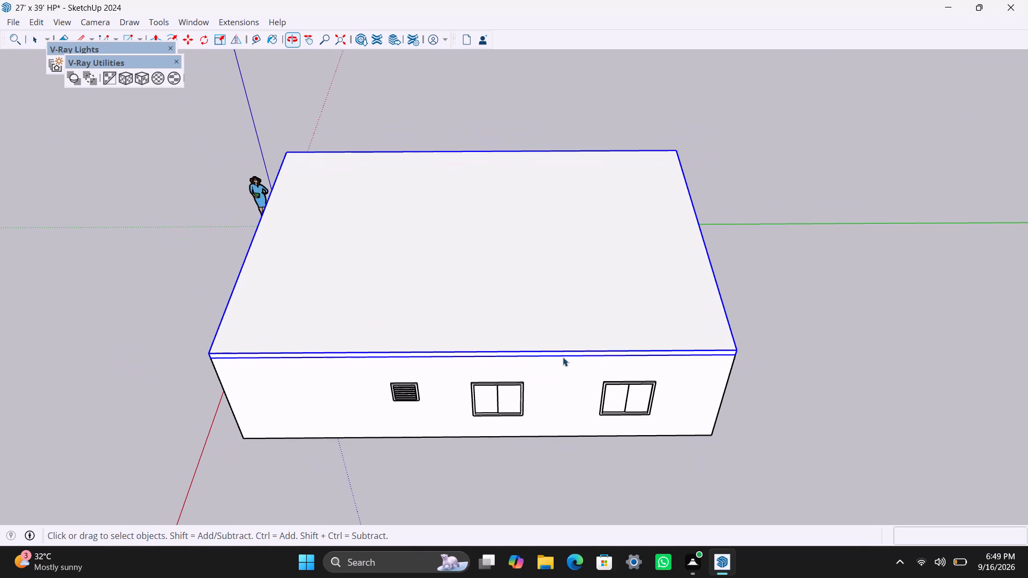
{"action": "key", "text": "m"}
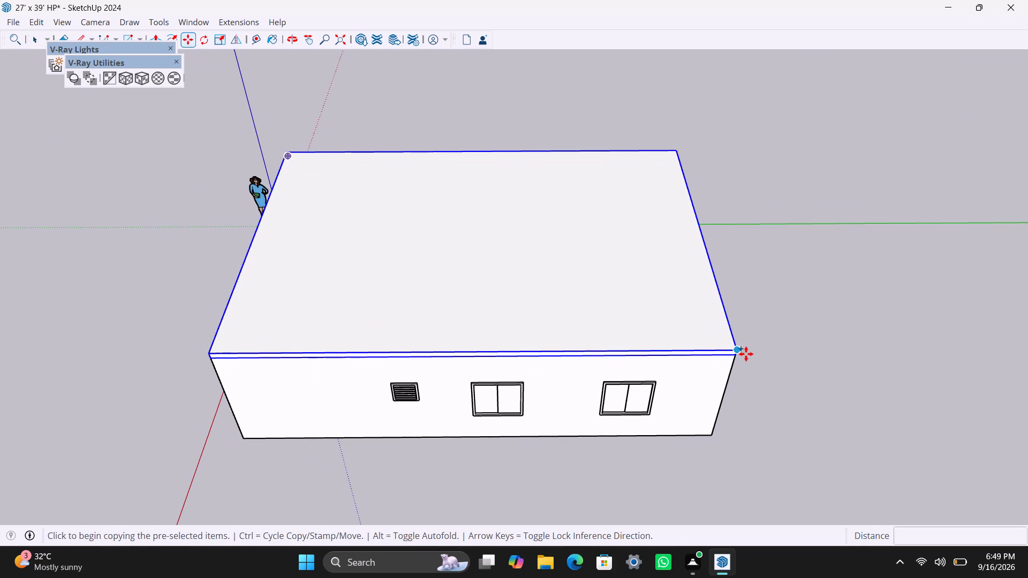
{"action": "left_click", "coordinate": [740, 360]}
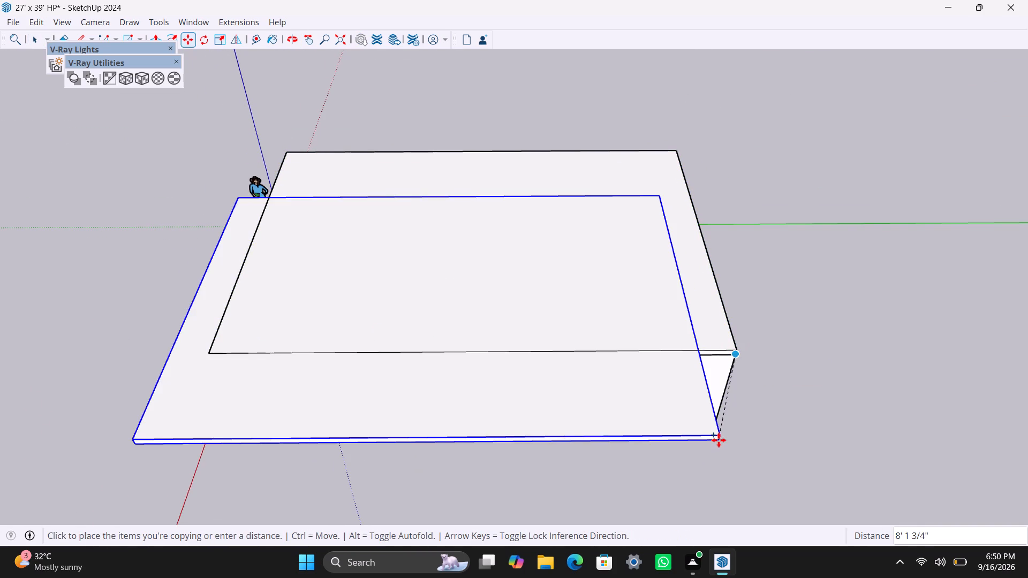
{"action": "left_click", "coordinate": [716, 443]}
Move the copied slab up about 3 7/8" to meet the bottom corner of the walls, and deselect it.
{"action": "scroll", "coordinate": [721, 447], "scroll_direction": "up", "scroll_amount": 2}
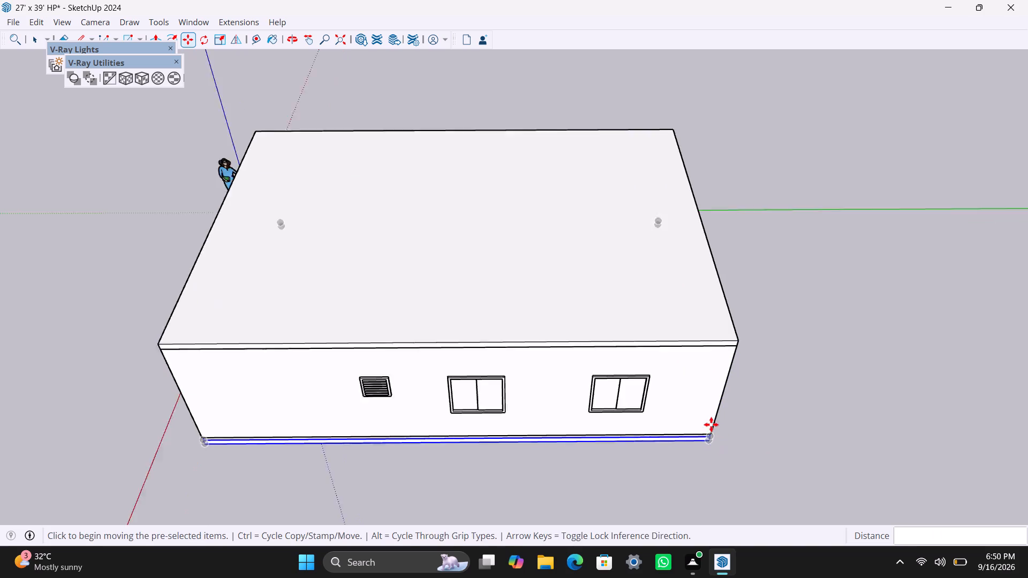
{"action": "scroll", "coordinate": [711, 424], "scroll_direction": "up", "scroll_amount": 11}
{"action": "left_click", "coordinate": [709, 440]}
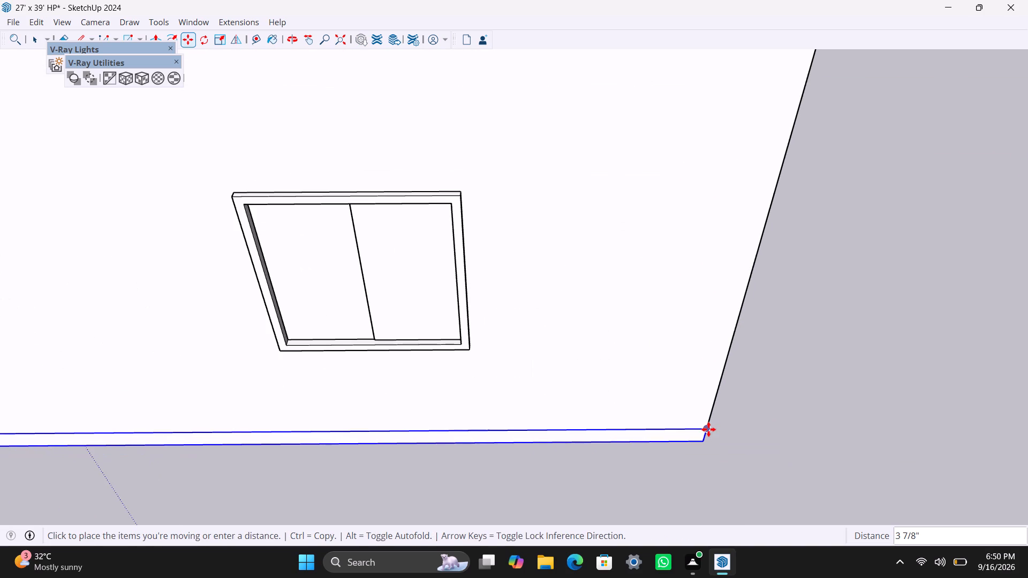
{"action": "left_click", "coordinate": [708, 429]}
{"action": "scroll", "coordinate": [654, 419], "scroll_direction": "down", "scroll_amount": 11}
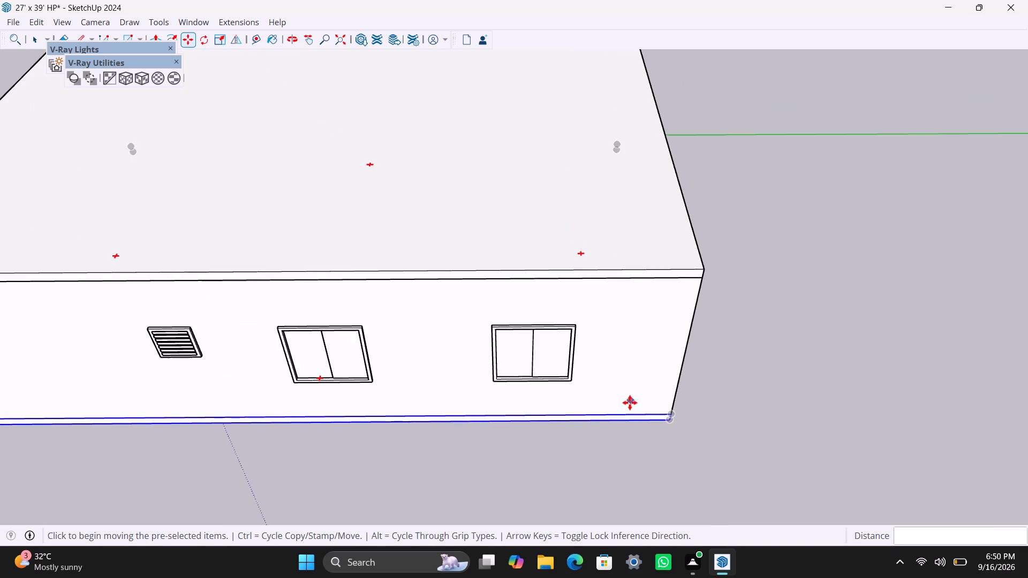
{"action": "scroll", "coordinate": [621, 407], "scroll_direction": "down", "scroll_amount": 17}
{"action": "key", "text": "space"}
{"action": "left_click", "coordinate": [657, 405]}
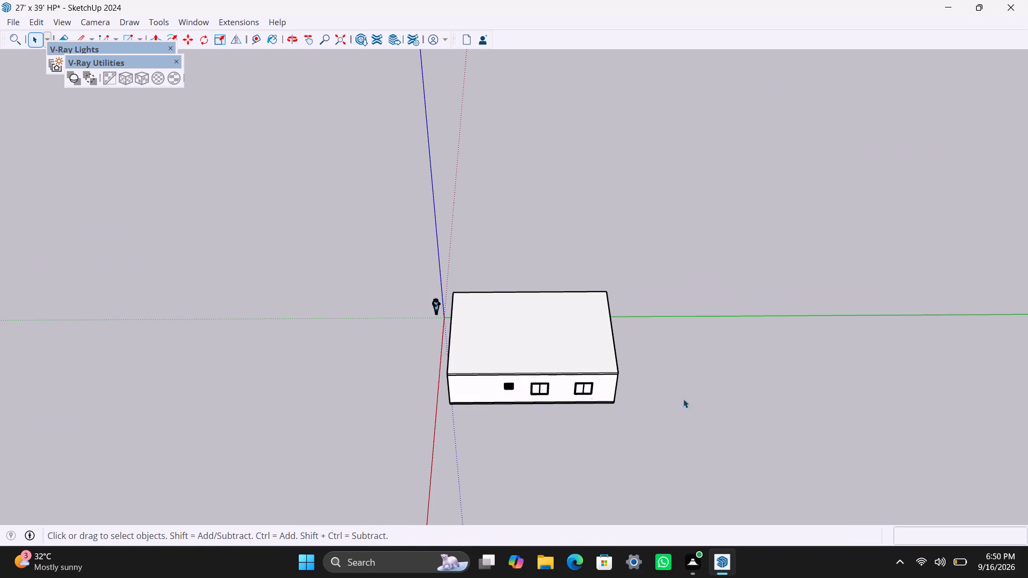
Examine the house exterior with its roof and base slabs from all sides.
{"action": "scroll", "coordinate": [683, 399], "scroll_direction": "up", "scroll_amount": 2}
{"action": "middle_click_drag", "start_coordinate": [662, 404], "coordinate": [215, 410]}
{"action": "scroll", "coordinate": [405, 369], "scroll_direction": "up", "scroll_amount": 4}
{"action": "middle_click_drag", "start_coordinate": [548, 371], "coordinate": [328, 379]}
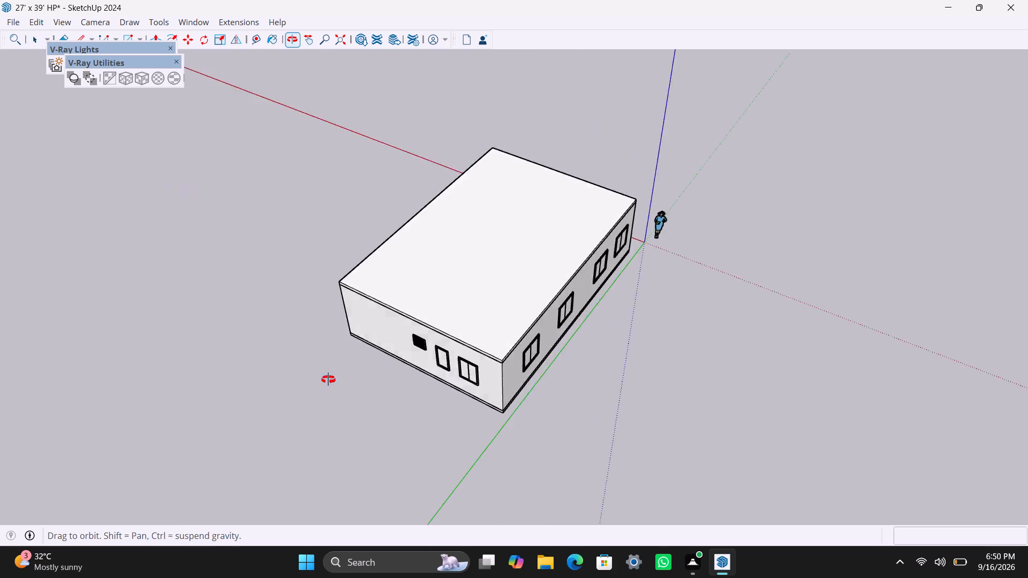
{"action": "middle_click_drag", "start_coordinate": [328, 379], "coordinate": [192, 367]}
{"action": "middle_click_drag", "start_coordinate": [330, 382], "coordinate": [657, 385]}
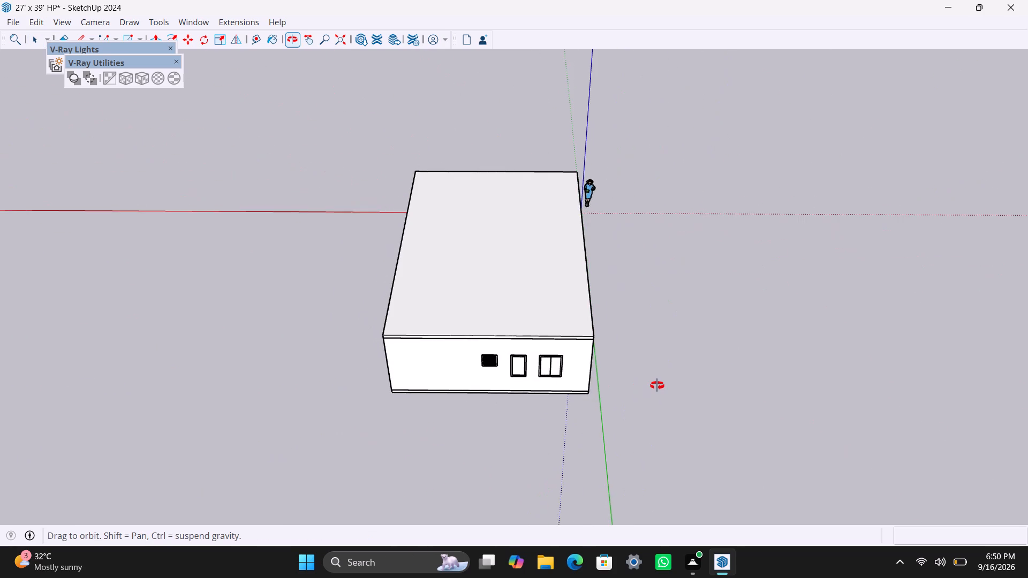
{"action": "middle_click_drag", "start_coordinate": [657, 385], "coordinate": [20, 329]}
{"action": "scroll", "coordinate": [617, 339], "scroll_direction": "down", "scroll_amount": 5}
{"action": "middle_click_drag", "start_coordinate": [722, 367], "coordinate": [352, 374]}
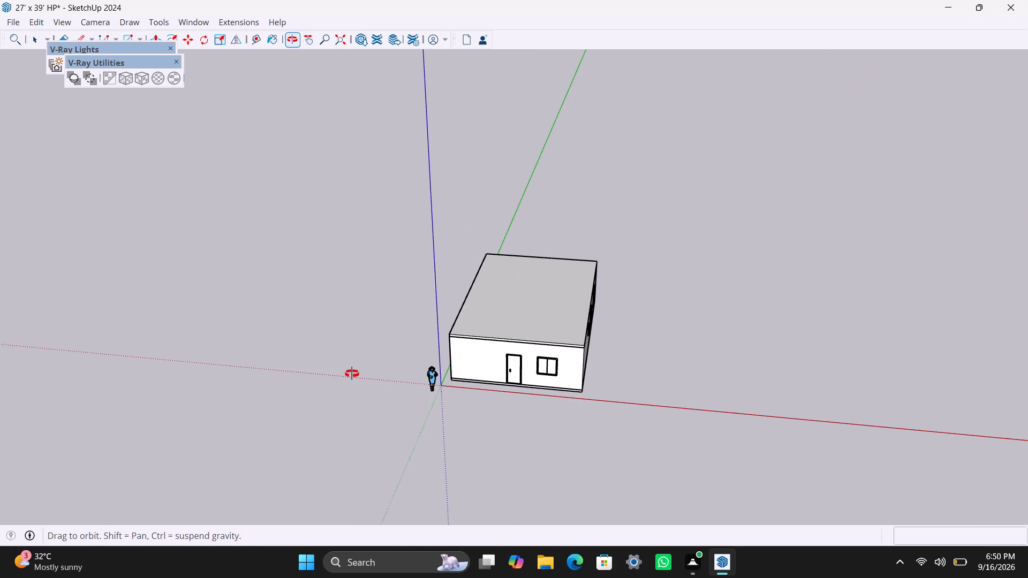
{"action": "middle_click_drag", "start_coordinate": [352, 374], "coordinate": [351, 373]}
Open the roof slab group and offset its top face's outline inward by 4.5".
{"action": "scroll", "coordinate": [528, 361], "scroll_direction": "up", "scroll_amount": 3}
{"action": "middle_click_drag", "start_coordinate": [585, 371], "coordinate": [637, 388]}
{"action": "scroll", "coordinate": [553, 286], "scroll_direction": "up", "scroll_amount": 3}
{"action": "double_click", "coordinate": [540, 301]}
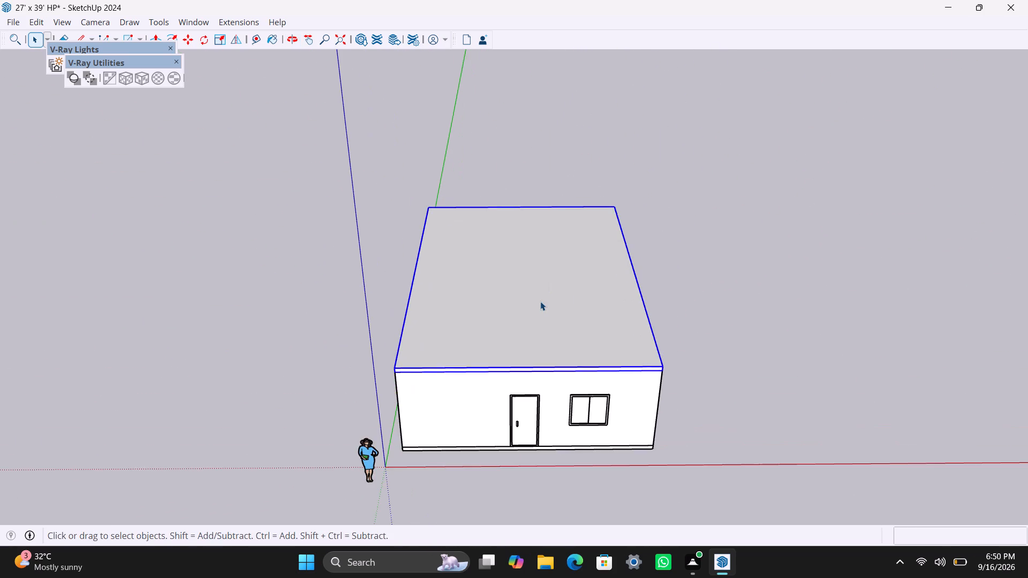
{"action": "left_click", "coordinate": [532, 301]}
{"action": "scroll", "coordinate": [466, 308], "scroll_direction": "up", "scroll_amount": 2}
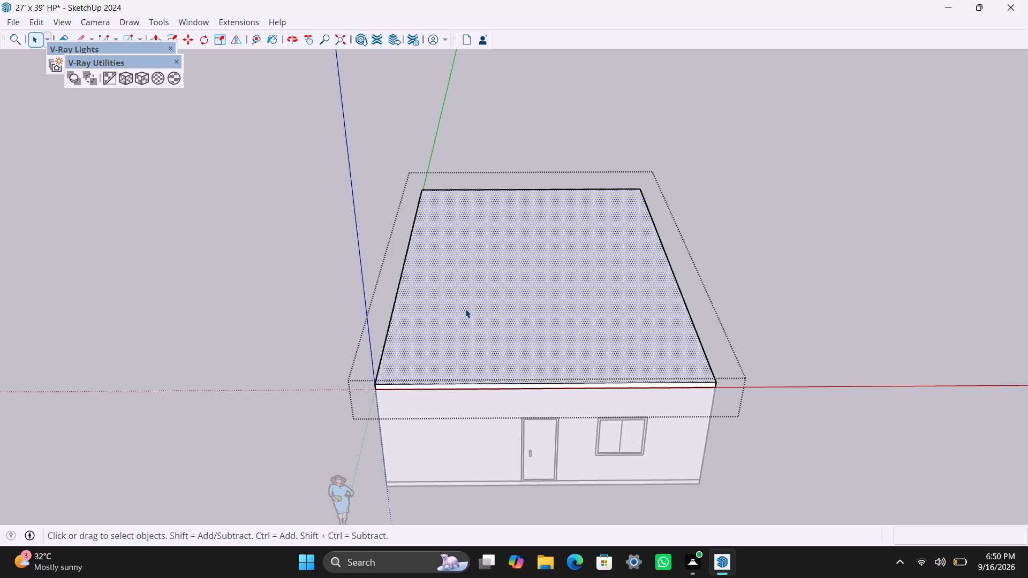
{"action": "scroll", "coordinate": [465, 310], "scroll_direction": "up", "scroll_amount": 2}
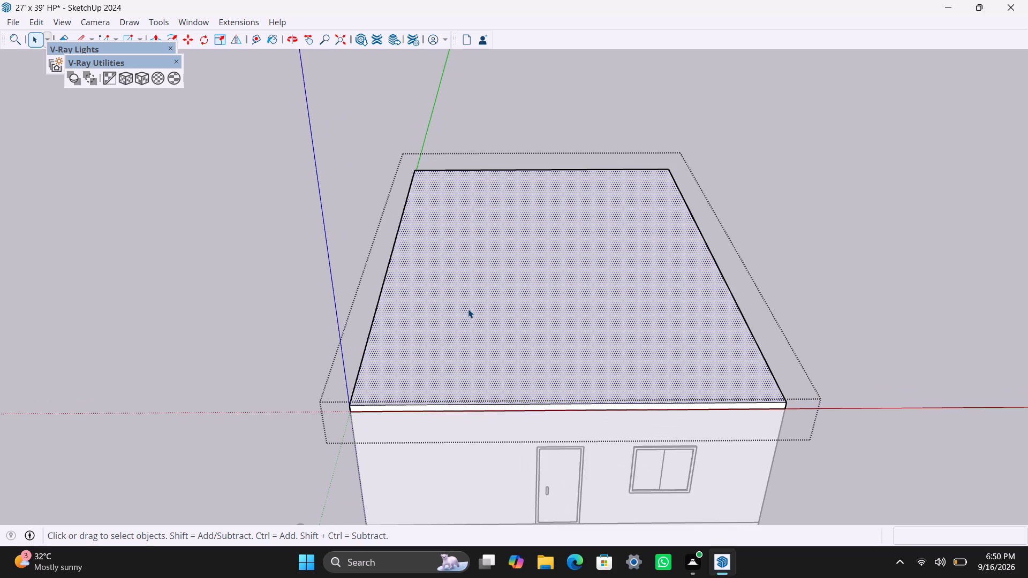
{"action": "key", "text": "f"}
{"action": "left_click", "coordinate": [425, 283]}
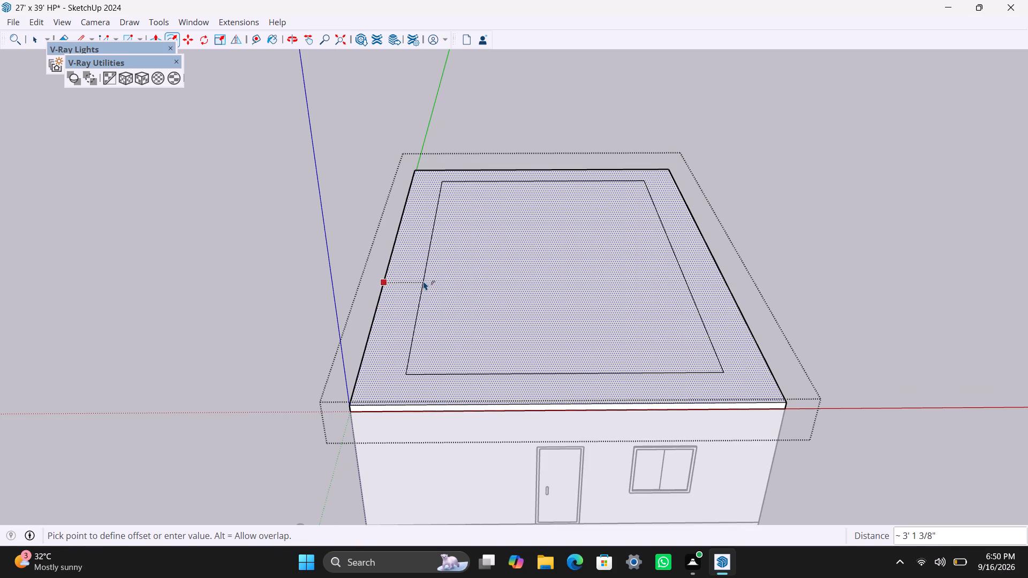
{"action": "type", "text": "4.5"}
{"action": "key", "text": "shift+quotedbl"}
{"action": "key", "text": "Return"}
{"action": "key", "text": "space"}
Make the narrow border face around the roof slab's top, with its edges, a separate group.
{"action": "scroll", "coordinate": [377, 405], "scroll_direction": "up", "scroll_amount": 3}
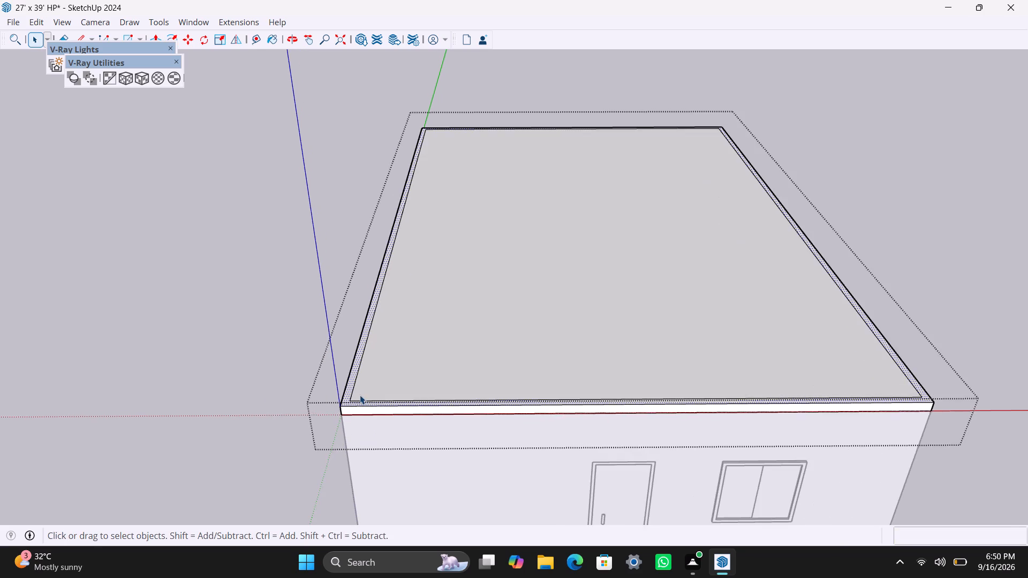
{"action": "scroll", "coordinate": [360, 395], "scroll_direction": "up", "scroll_amount": 2}
{"action": "double_click", "coordinate": [351, 374]}
{"action": "right_click", "coordinate": [351, 374]}
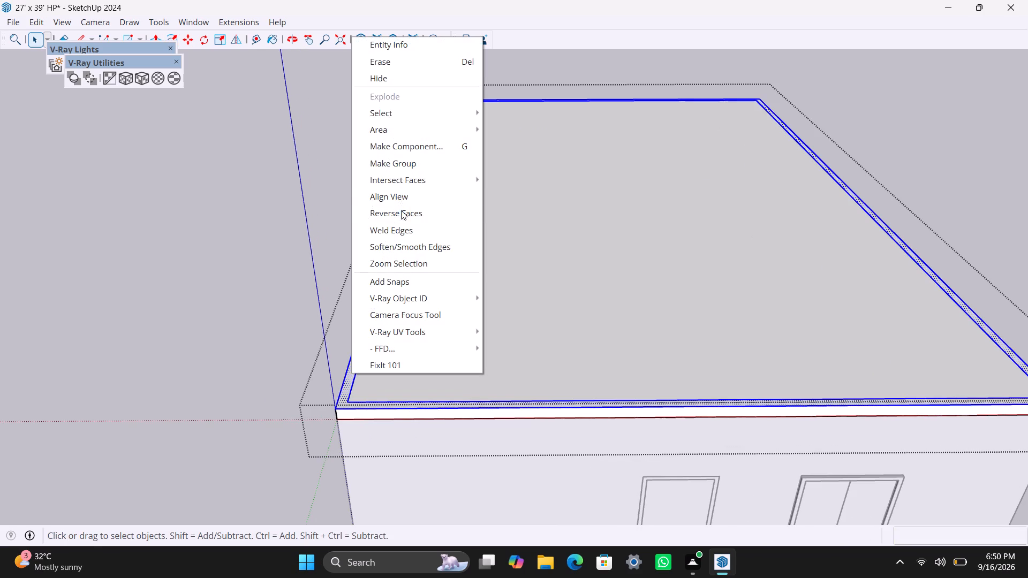
{"action": "left_click", "coordinate": [397, 170]}
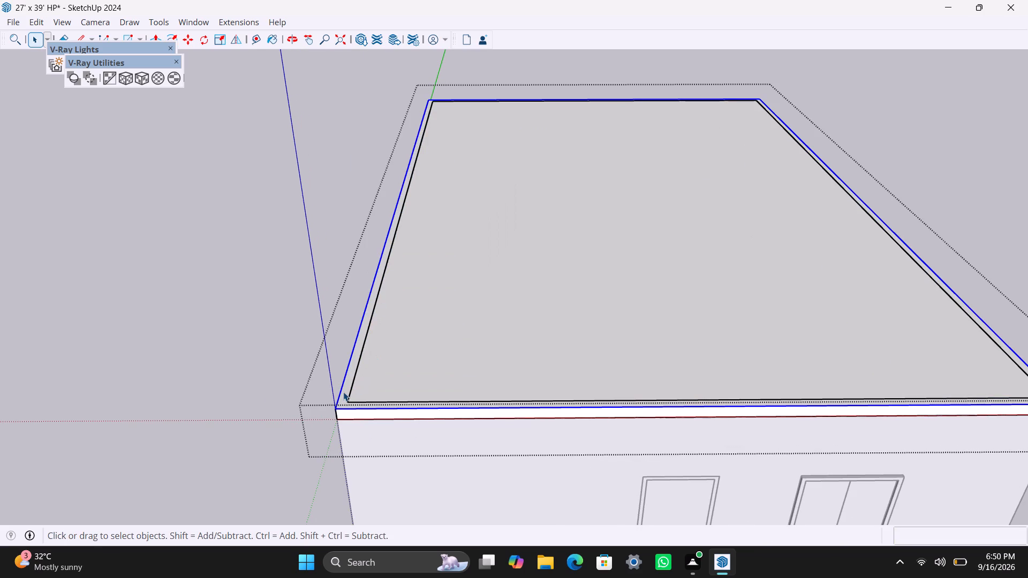
Open the border group and pull its face up about 1' 5" to form a parapet around the roof.
{"action": "triple_click", "coordinate": [343, 392]}
{"action": "double_click", "coordinate": [345, 392]}
{"action": "scroll", "coordinate": [345, 392], "scroll_direction": "up", "scroll_amount": 1}
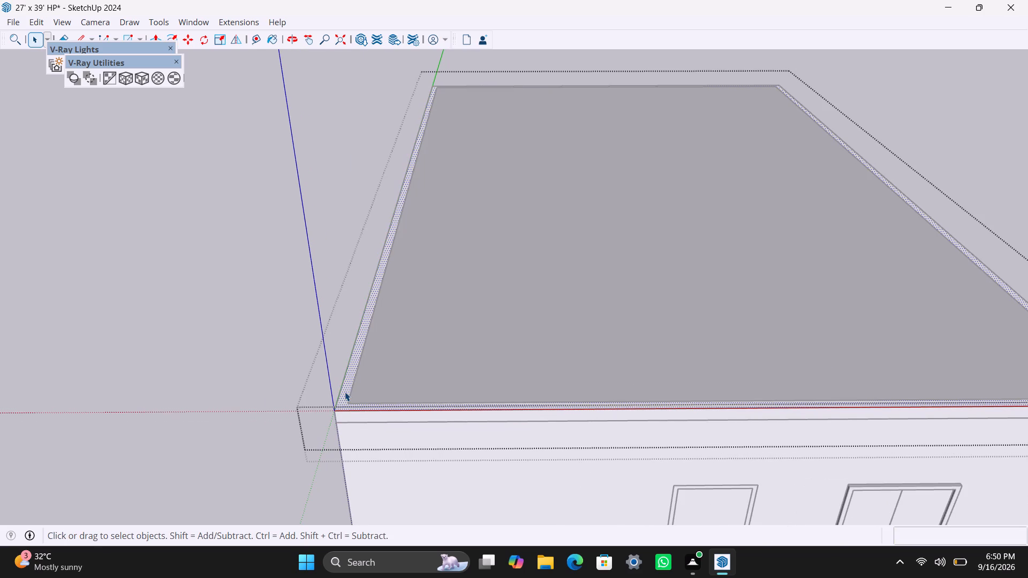
{"action": "key", "text": "p"}
{"action": "left_click_drag", "start_coordinate": [345, 392], "coordinate": [342, 358]}
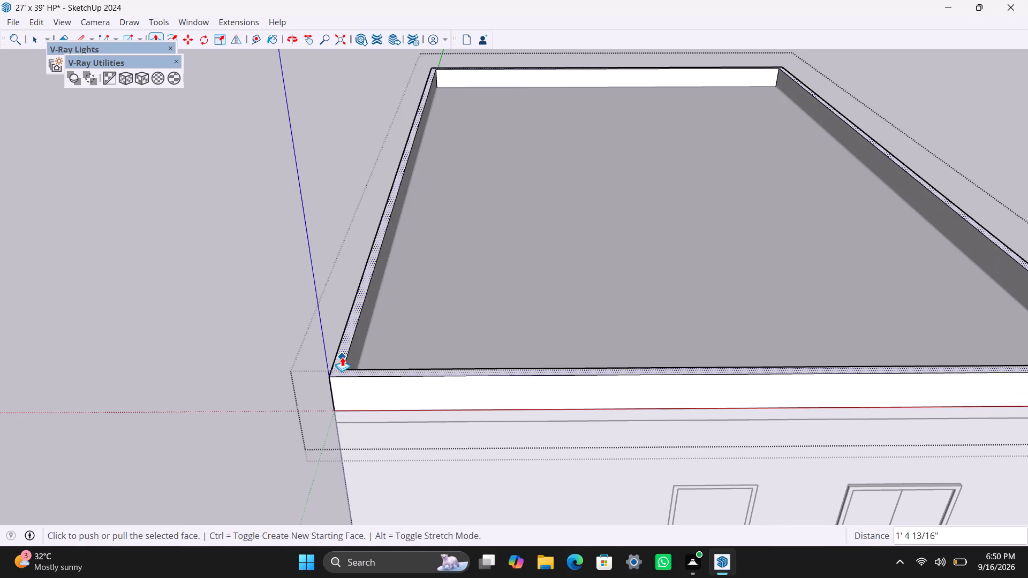
Set the roof parapet's height to 3' and leave its group.
{"action": "type", "text": "3'"}
{"action": "key", "text": "Return"}
{"action": "key", "text": "space"}
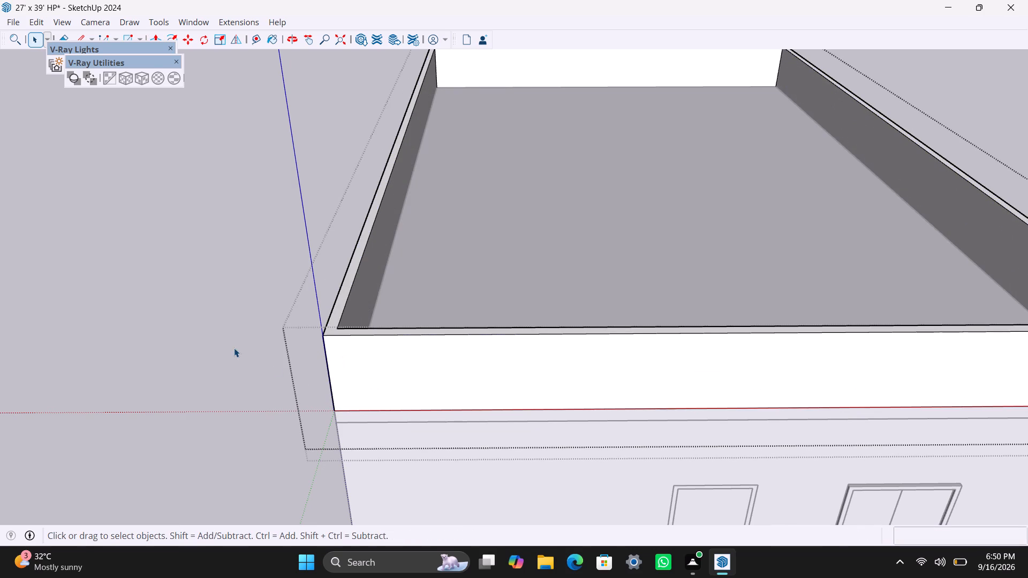
{"action": "left_click", "coordinate": [234, 348]}
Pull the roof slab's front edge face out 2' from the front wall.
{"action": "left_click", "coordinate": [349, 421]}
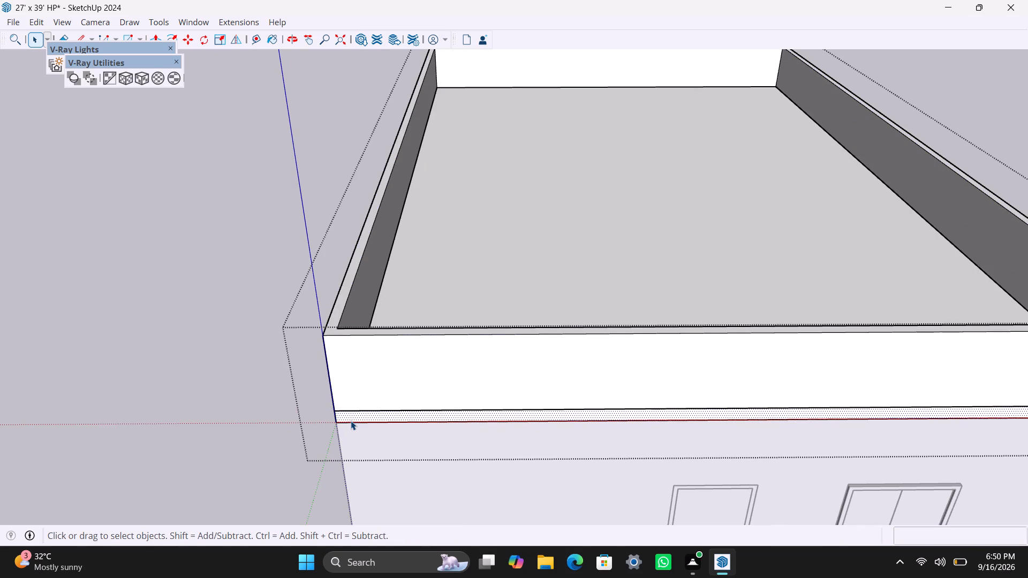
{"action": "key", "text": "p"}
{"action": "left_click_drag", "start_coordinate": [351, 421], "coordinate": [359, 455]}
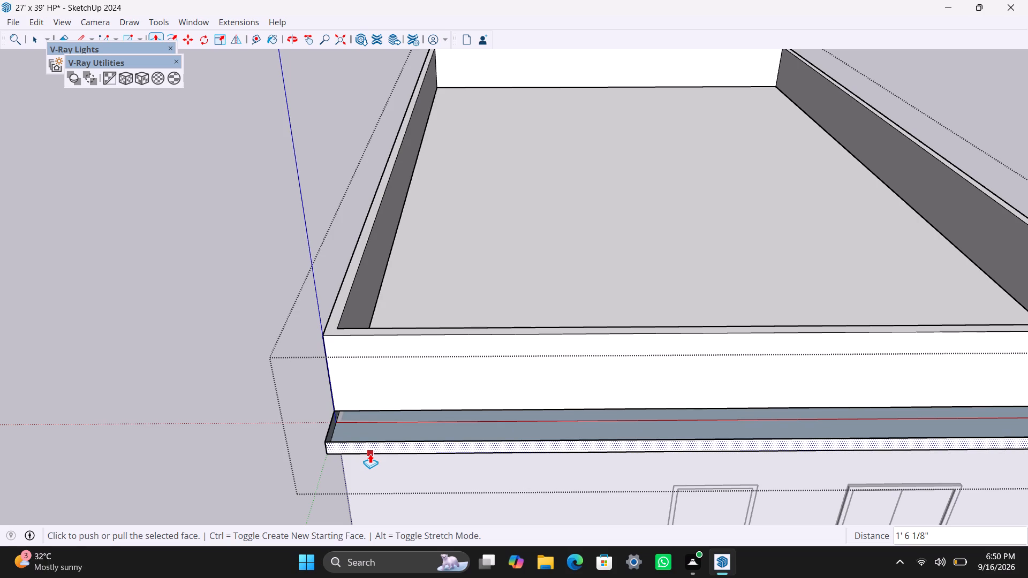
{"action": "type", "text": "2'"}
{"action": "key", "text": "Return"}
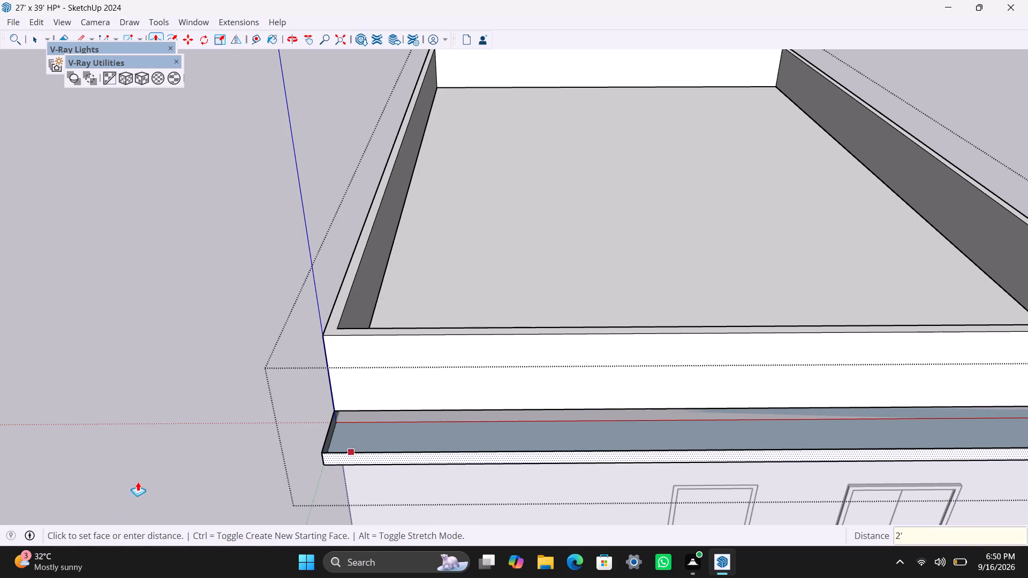
Pull the roof slab's edge face above the side wall with the vent and two windows out 3'.
{"action": "scroll", "coordinate": [177, 387], "scroll_direction": "down", "scroll_amount": 10}
{"action": "middle_click_drag", "start_coordinate": [713, 413], "coordinate": [248, 406]}
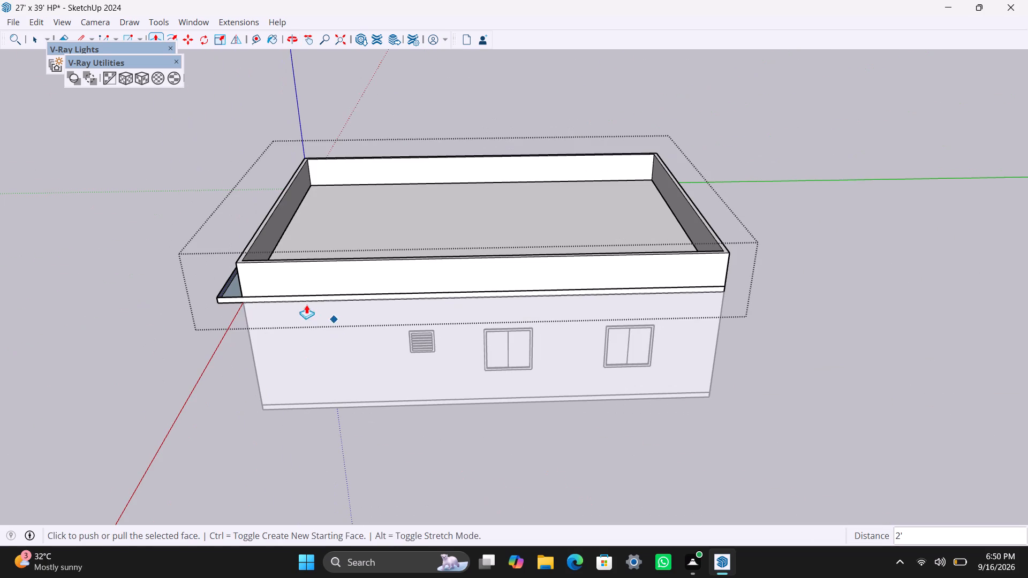
{"action": "scroll", "coordinate": [304, 298], "scroll_direction": "up", "scroll_amount": 6}
{"action": "key", "text": "space"}
{"action": "scroll", "coordinate": [338, 302], "scroll_direction": "up", "scroll_amount": 3}
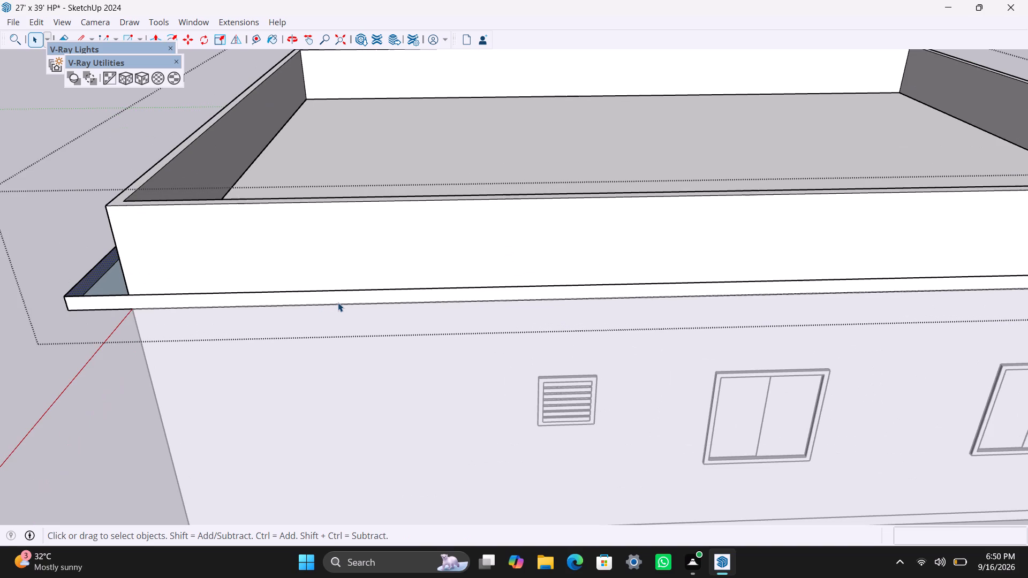
{"action": "left_click", "coordinate": [343, 296]}
{"action": "key", "text": "p"}
{"action": "left_click_drag", "start_coordinate": [343, 296], "coordinate": [335, 349]}
{"action": "key", "text": "2"}
{"action": "key", "text": "BackSpace"}
{"action": "type", "text": "3'"}
{"action": "key", "text": "Return"}
{"action": "key", "text": "space"}
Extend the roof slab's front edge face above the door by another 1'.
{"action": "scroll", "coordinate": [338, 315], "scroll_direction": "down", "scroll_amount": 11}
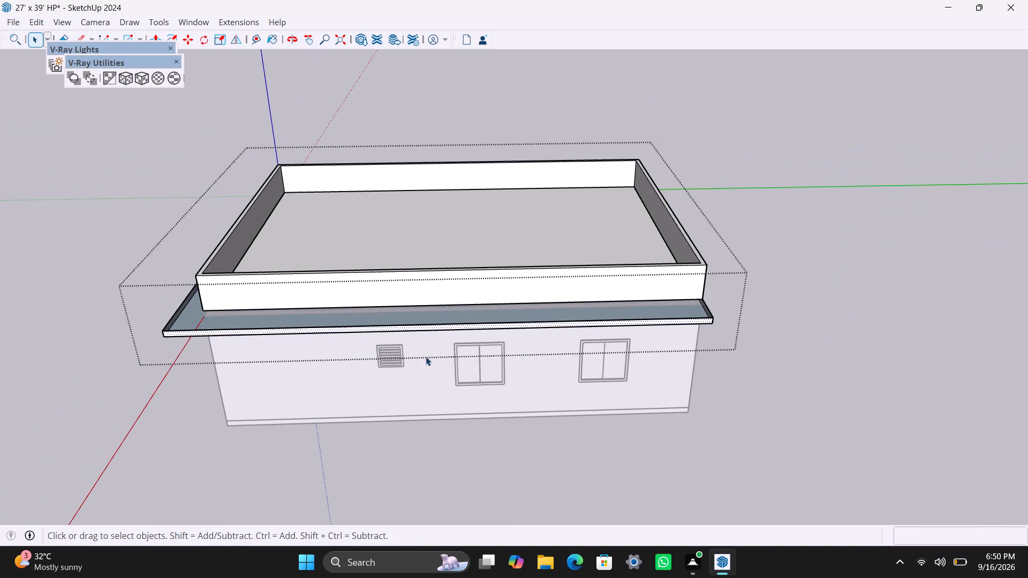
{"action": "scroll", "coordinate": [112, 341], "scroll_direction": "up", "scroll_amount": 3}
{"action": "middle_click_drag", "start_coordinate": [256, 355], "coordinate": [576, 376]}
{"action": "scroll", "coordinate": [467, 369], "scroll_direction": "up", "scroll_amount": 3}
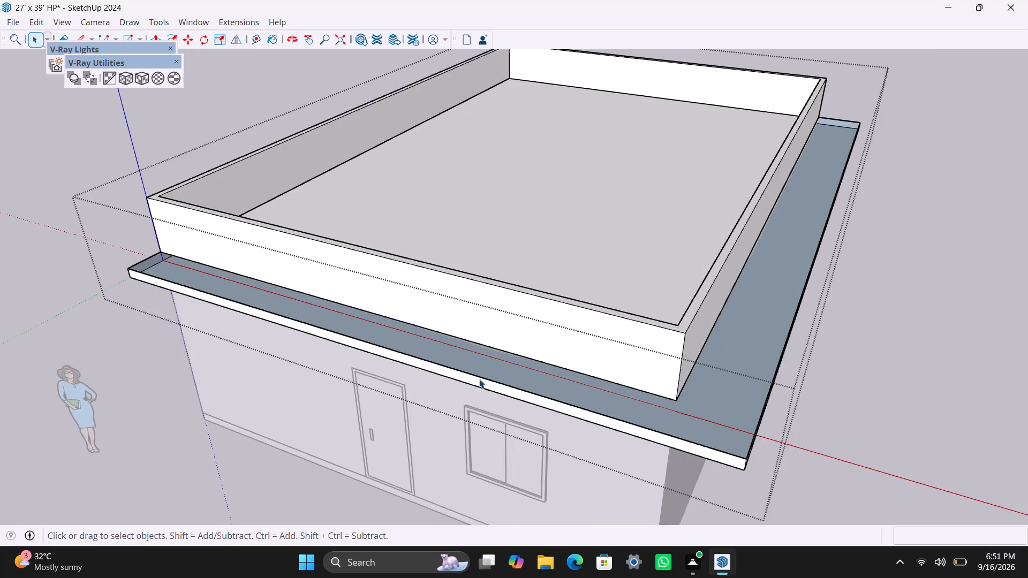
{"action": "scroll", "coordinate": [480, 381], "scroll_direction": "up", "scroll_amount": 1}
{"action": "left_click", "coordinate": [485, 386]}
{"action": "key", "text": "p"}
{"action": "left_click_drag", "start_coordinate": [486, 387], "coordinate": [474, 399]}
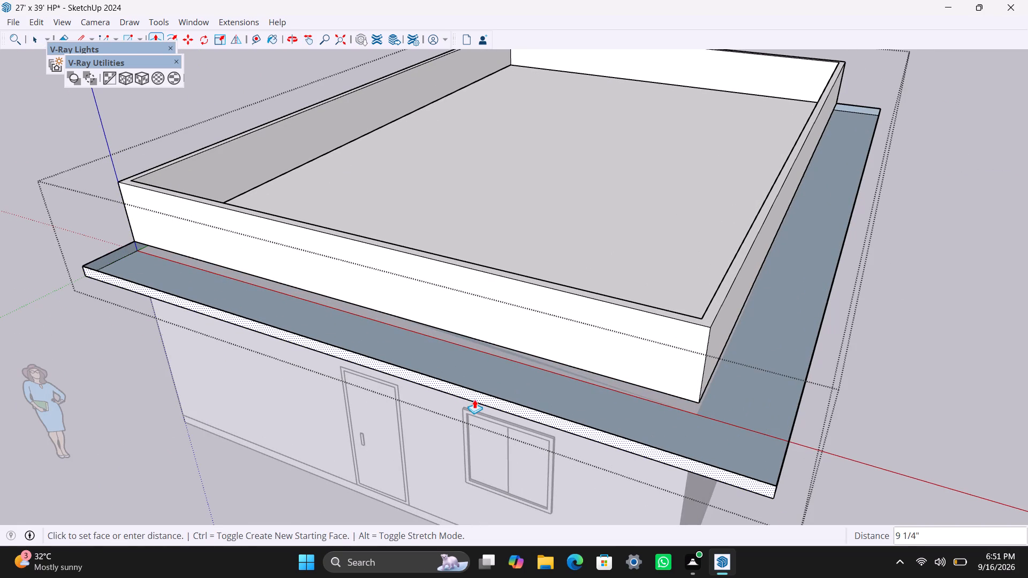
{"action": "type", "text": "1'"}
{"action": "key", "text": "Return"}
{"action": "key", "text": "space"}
Pull the roof slab's edge face above the side wall with four windows out 3'.
{"action": "scroll", "coordinate": [398, 325], "scroll_direction": "down", "scroll_amount": 9}
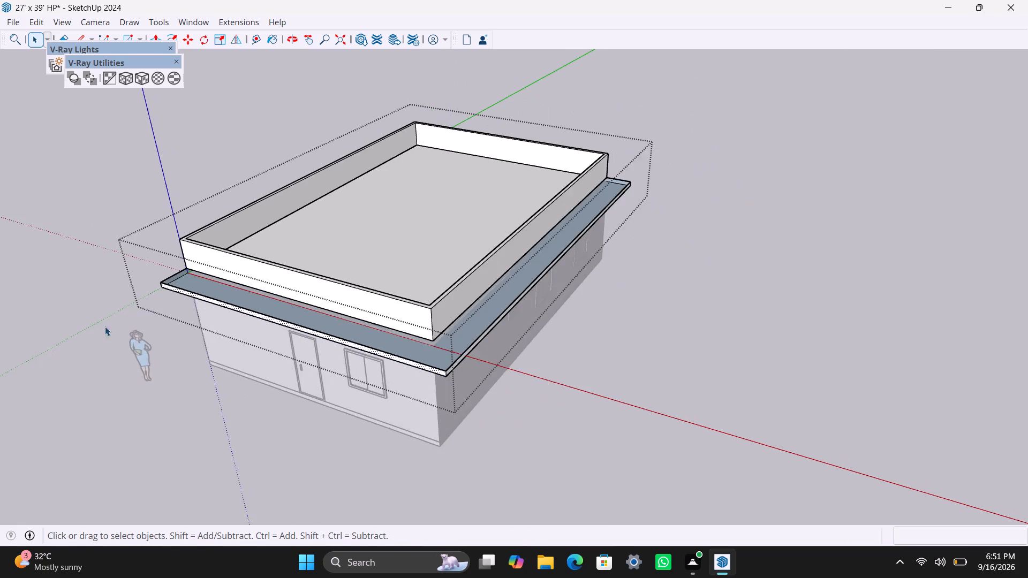
{"action": "middle_click_drag", "start_coordinate": [116, 340], "coordinate": [683, 352]}
{"action": "scroll", "coordinate": [615, 374], "scroll_direction": "up", "scroll_amount": 8}
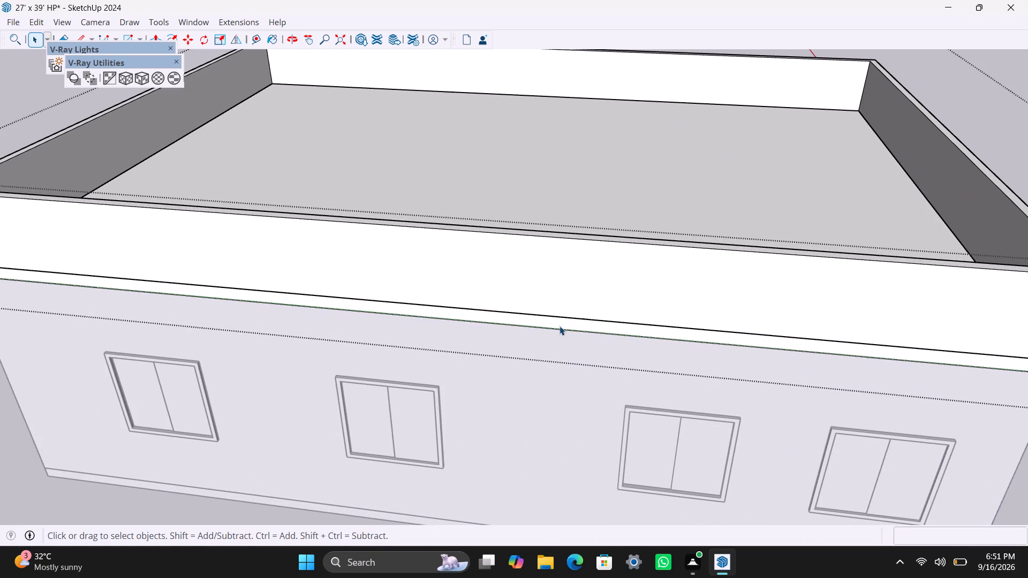
{"action": "left_click", "coordinate": [561, 325]}
{"action": "key", "text": "p"}
{"action": "left_click_drag", "start_coordinate": [561, 325], "coordinate": [561, 384]}
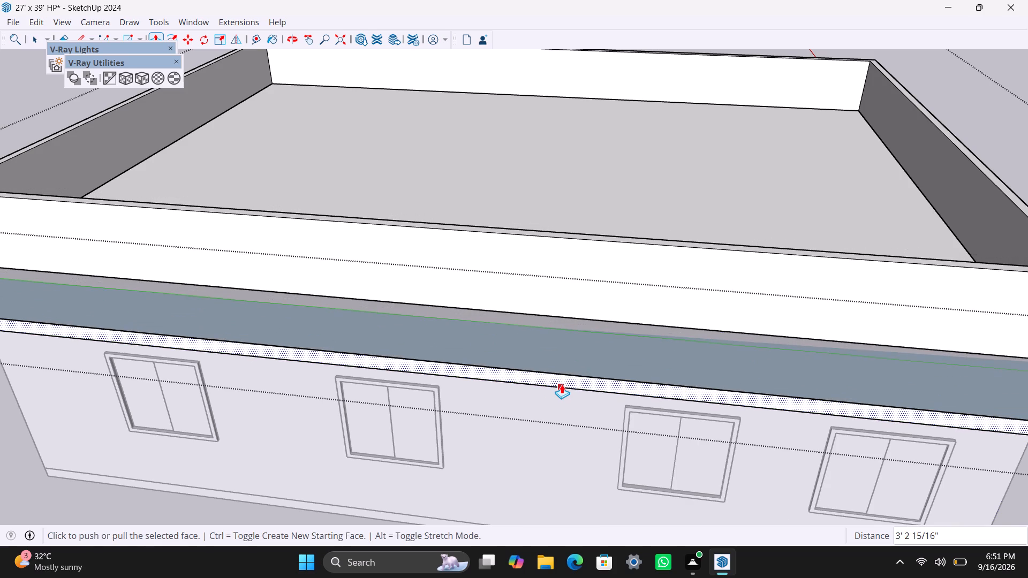
{"action": "type", "text": "3'"}
{"action": "key", "text": "Return"}
Pull the roof slab's rear edge face out 3' beyond the rear wall.
{"action": "scroll", "coordinate": [226, 329], "scroll_direction": "down", "scroll_amount": 12}
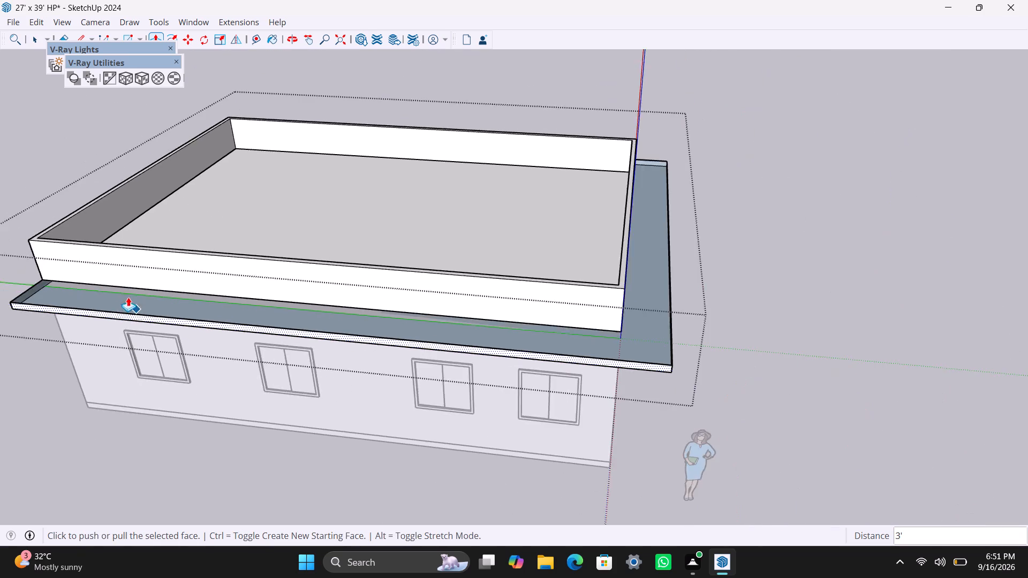
{"action": "scroll", "coordinate": [128, 297], "scroll_direction": "down", "scroll_amount": 4}
{"action": "middle_click_drag", "start_coordinate": [44, 300], "coordinate": [563, 279]}
{"action": "scroll", "coordinate": [546, 358], "scroll_direction": "down", "scroll_amount": 3}
{"action": "middle_click_drag", "start_coordinate": [538, 432], "coordinate": [503, 281], "text": "shift"}
{"action": "scroll", "coordinate": [511, 321], "scroll_direction": "up", "scroll_amount": 4}
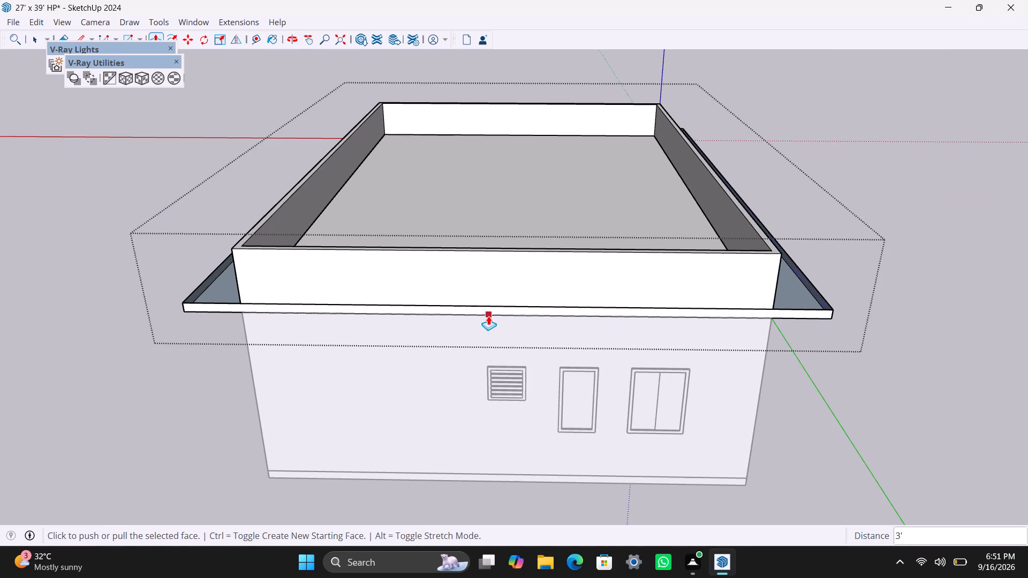
{"action": "scroll", "coordinate": [488, 315], "scroll_direction": "up", "scroll_amount": 2}
{"action": "key", "text": "space"}
{"action": "left_click", "coordinate": [501, 308]}
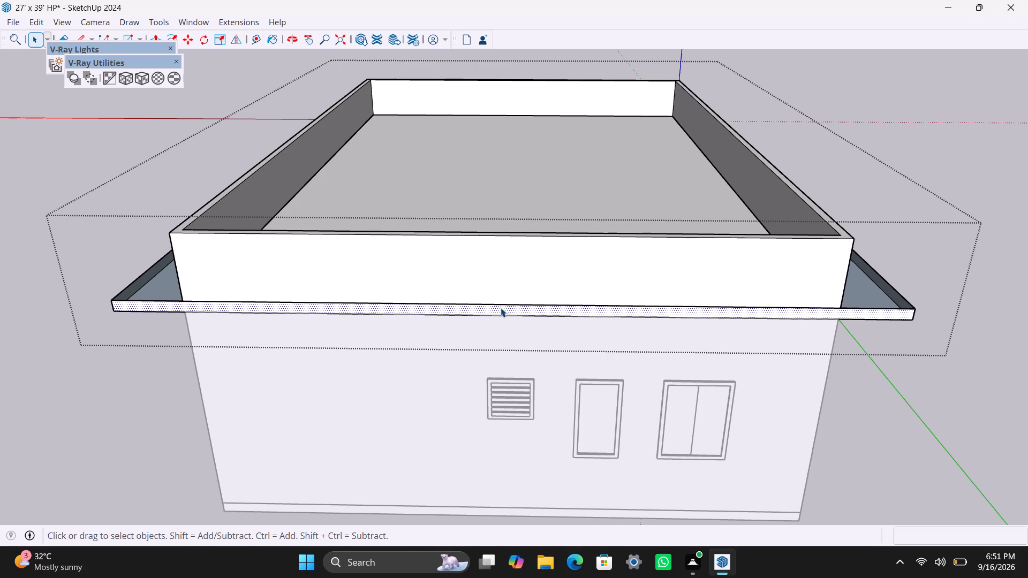
{"action": "key", "text": "p"}
{"action": "left_click_drag", "start_coordinate": [501, 308], "coordinate": [501, 381]}
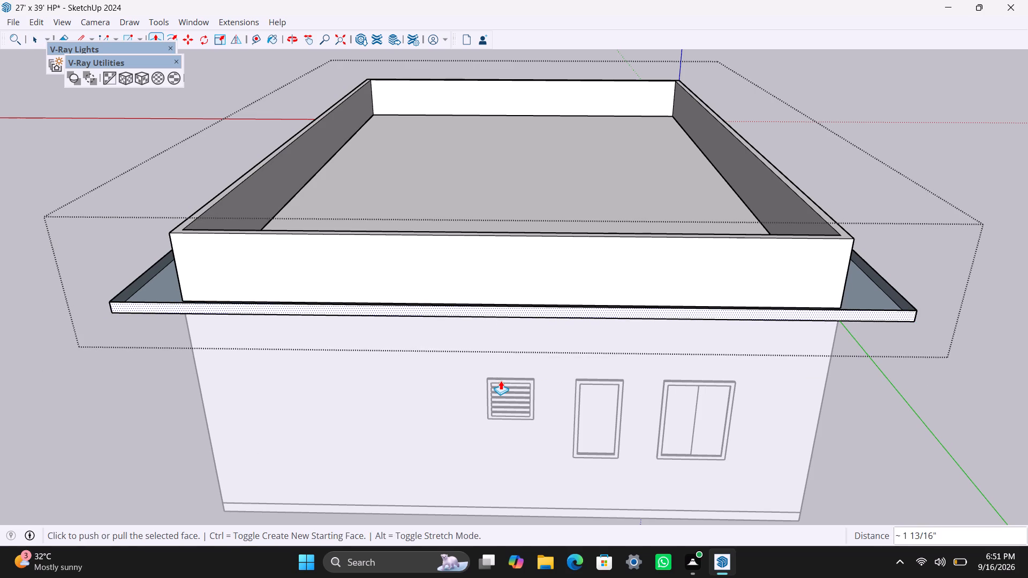
{"action": "type", "text": "3'"}
{"action": "key", "text": "Return"}
Push the roof slab's front edge face back flush with the front wall and pull it out 6' as the front overhang.
{"action": "scroll", "coordinate": [532, 352], "scroll_direction": "down", "scroll_amount": 11}
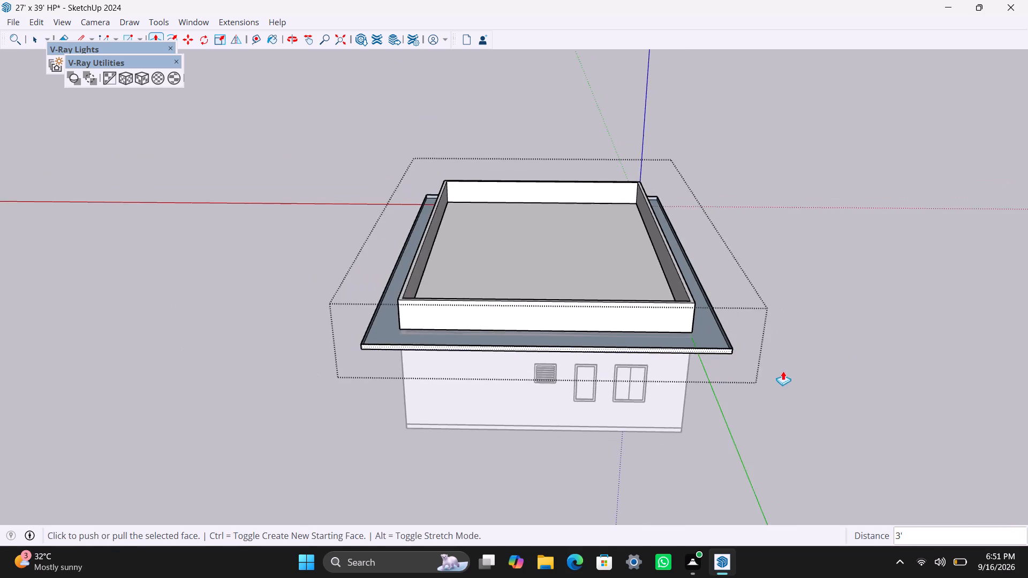
{"action": "middle_click_drag", "start_coordinate": [784, 368], "coordinate": [0, 448]}
{"action": "scroll", "coordinate": [535, 450], "scroll_direction": "up", "scroll_amount": 3}
{"action": "middle_click_drag", "start_coordinate": [542, 450], "coordinate": [440, 430]}
{"action": "scroll", "coordinate": [399, 368], "scroll_direction": "up", "scroll_amount": 3}
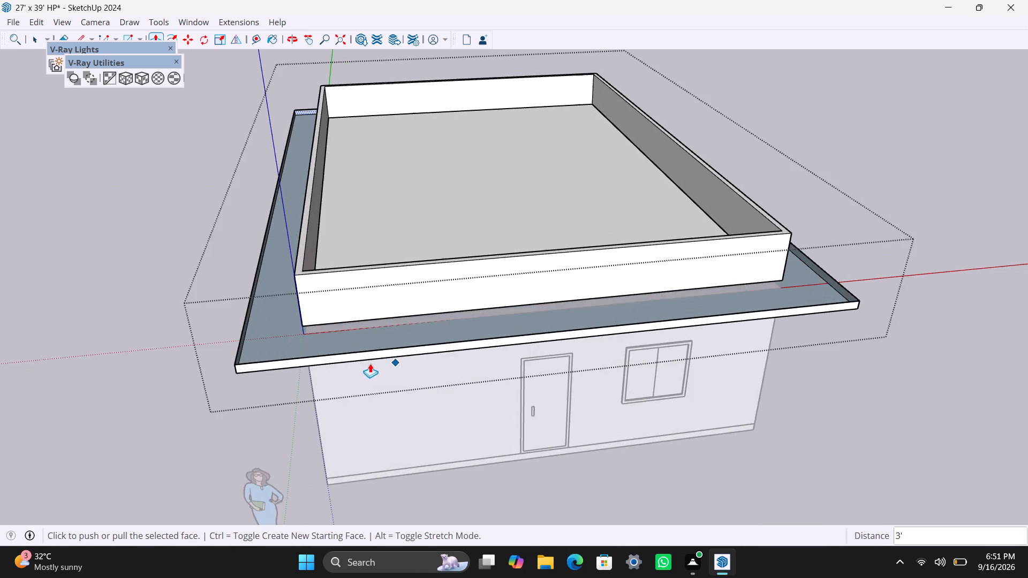
{"action": "scroll", "coordinate": [370, 363], "scroll_direction": "up", "scroll_amount": 3}
{"action": "key", "text": "space"}
{"action": "left_click", "coordinate": [373, 353]}
{"action": "key", "text": "p"}
{"action": "left_click_drag", "start_coordinate": [373, 353], "coordinate": [399, 423]}
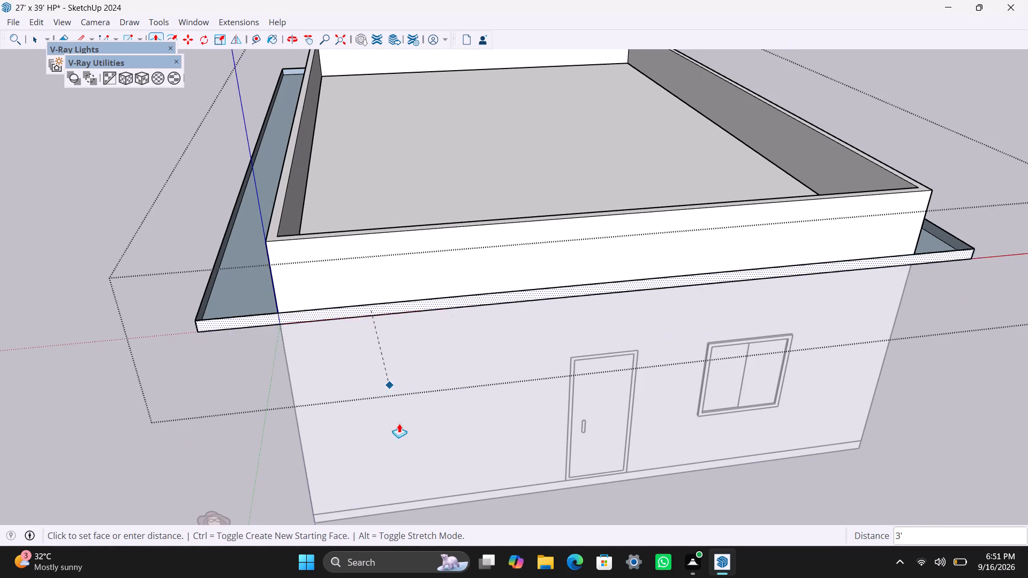
{"action": "left_click_drag", "start_coordinate": [399, 423], "coordinate": [401, 432]}
{"action": "left_click_drag", "start_coordinate": [333, 311], "coordinate": [328, 438]}
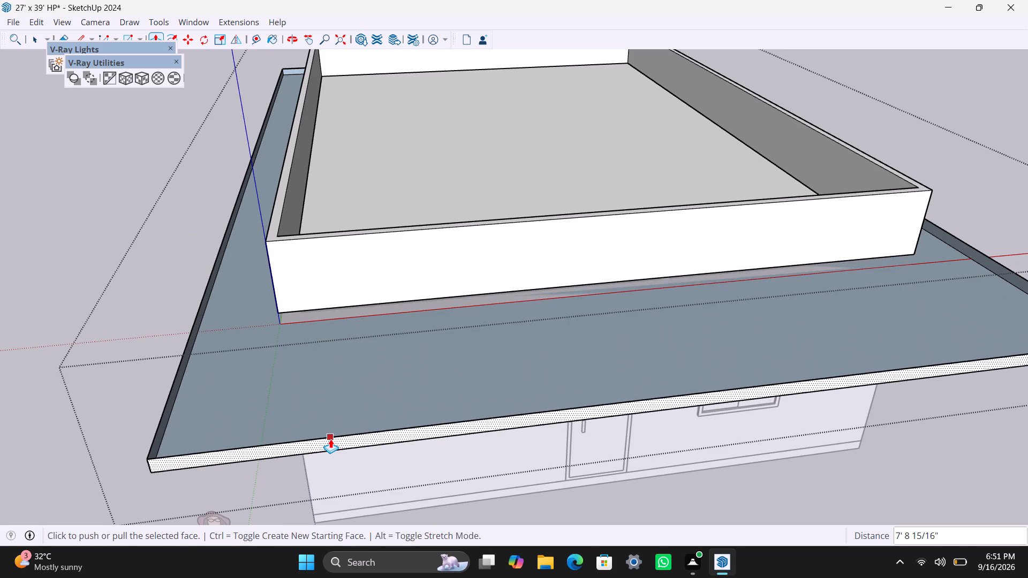
{"action": "type", "text": "6'"}
{"action": "key", "text": "Return"}
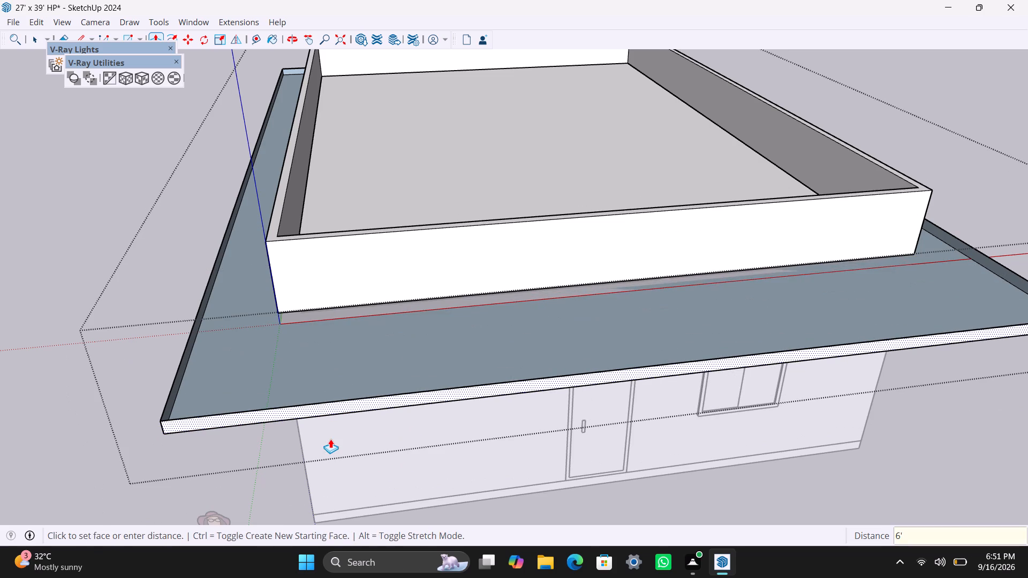
{"action": "key", "text": "space"}
Draw a rectangle from the parapet's front corner to the slab's opposite front corner to close the overhang's open top.
{"action": "scroll", "coordinate": [235, 349], "scroll_direction": "down", "scroll_amount": 2}
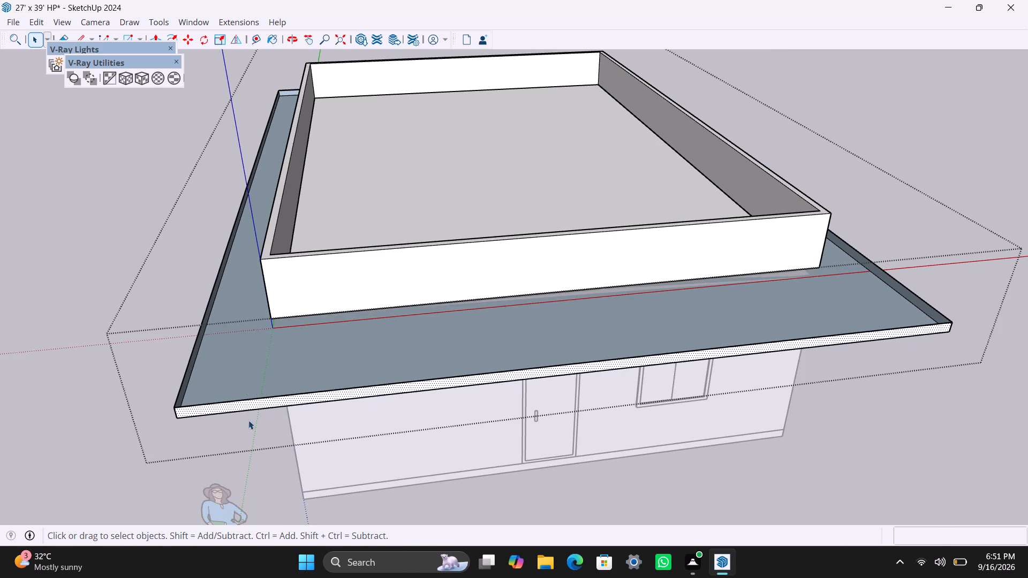
{"action": "key", "text": "r"}
{"action": "left_click_drag", "start_coordinate": [271, 321], "coordinate": [281, 332]}
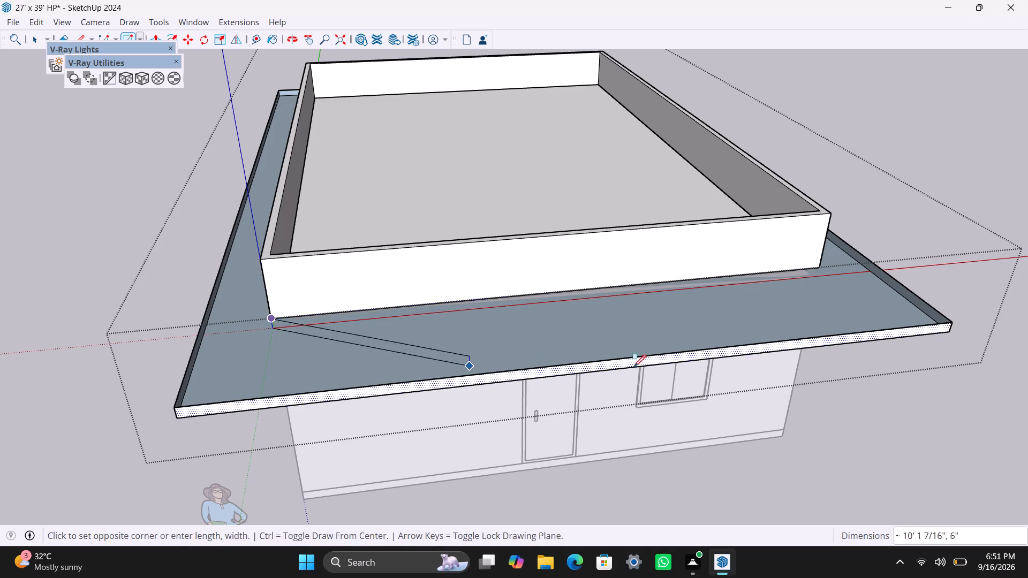
{"action": "left_click", "coordinate": [946, 325]}
{"action": "key", "text": "space"}
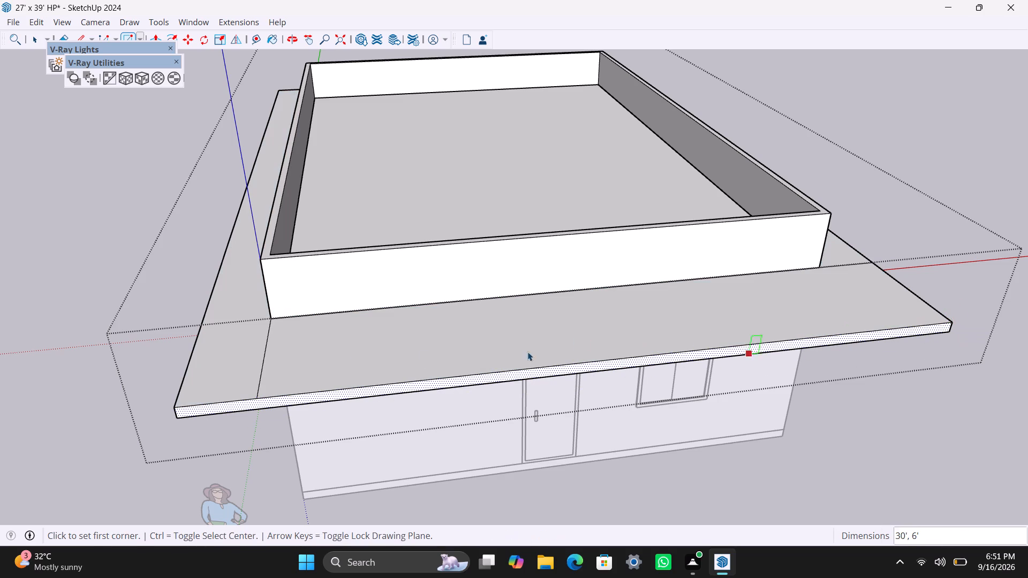
Delete the two leftover edges crossing the overhang's top face at the parapet's front corners.
{"action": "left_click", "coordinate": [260, 386]}
{"action": "key", "text": "Delete"}
{"action": "scroll", "coordinate": [497, 361], "scroll_direction": "down", "scroll_amount": 6}
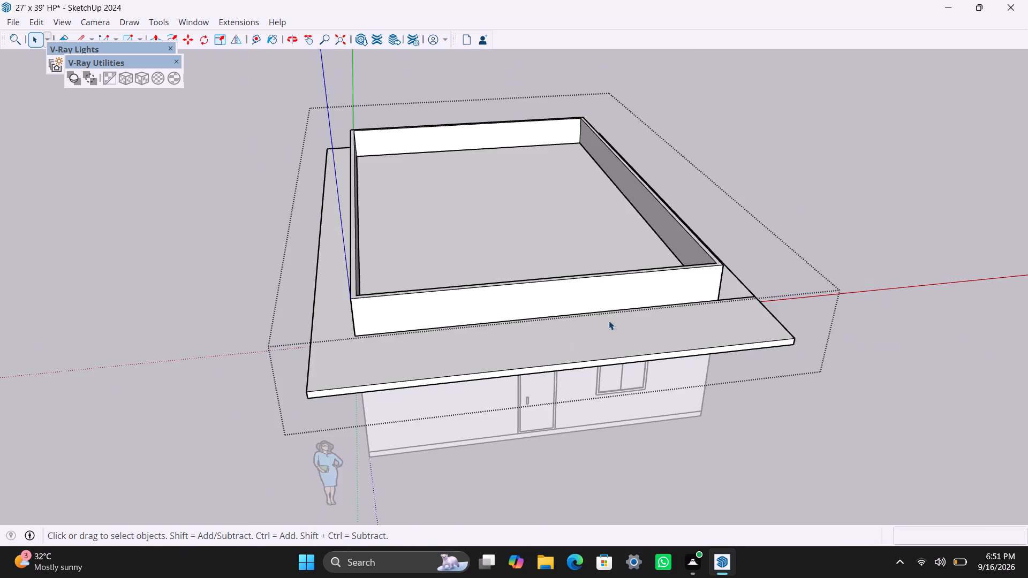
{"action": "scroll", "coordinate": [609, 321], "scroll_direction": "down", "scroll_amount": 5}
{"action": "middle_click_drag", "start_coordinate": [762, 362], "coordinate": [369, 389]}
{"action": "scroll", "coordinate": [410, 383], "scroll_direction": "up", "scroll_amount": 6}
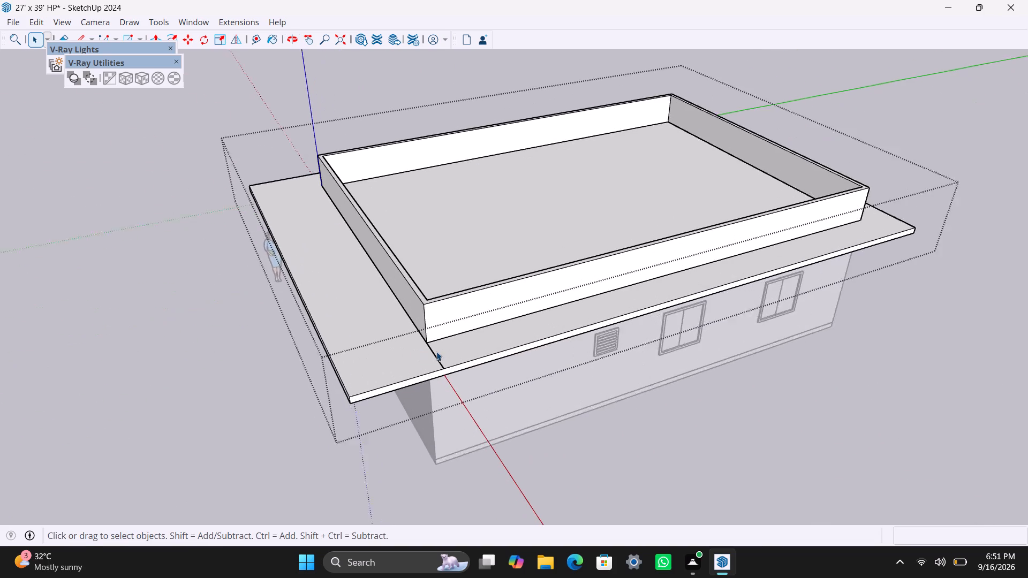
{"action": "scroll", "coordinate": [442, 355], "scroll_direction": "up", "scroll_amount": 1}
{"action": "scroll", "coordinate": [439, 379], "scroll_direction": "down", "scroll_amount": 1}
{"action": "middle_click_drag", "start_coordinate": [439, 382], "coordinate": [341, 389]}
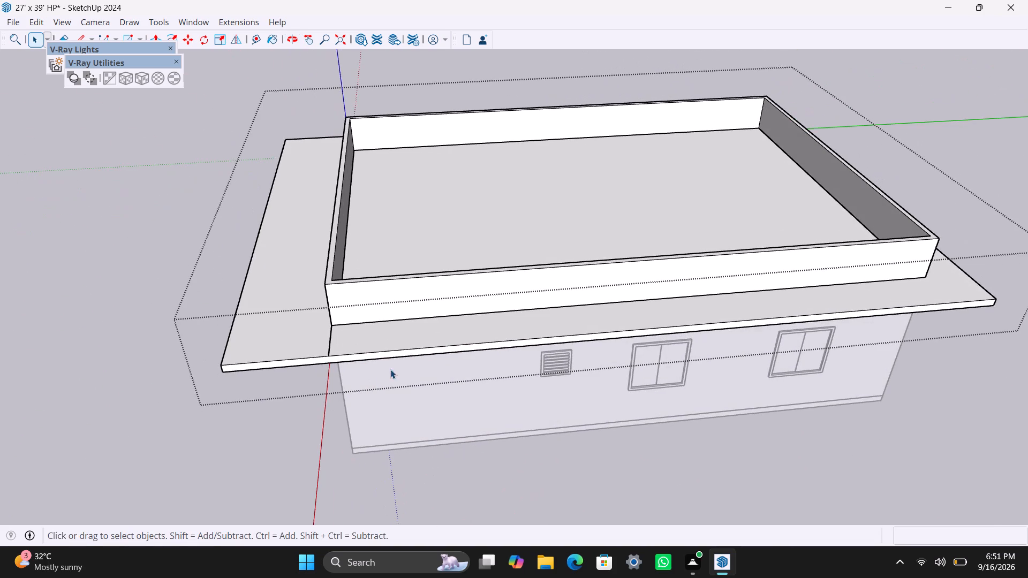
{"action": "scroll", "coordinate": [379, 372], "scroll_direction": "up", "scroll_amount": 5}
{"action": "left_click", "coordinate": [325, 334]}
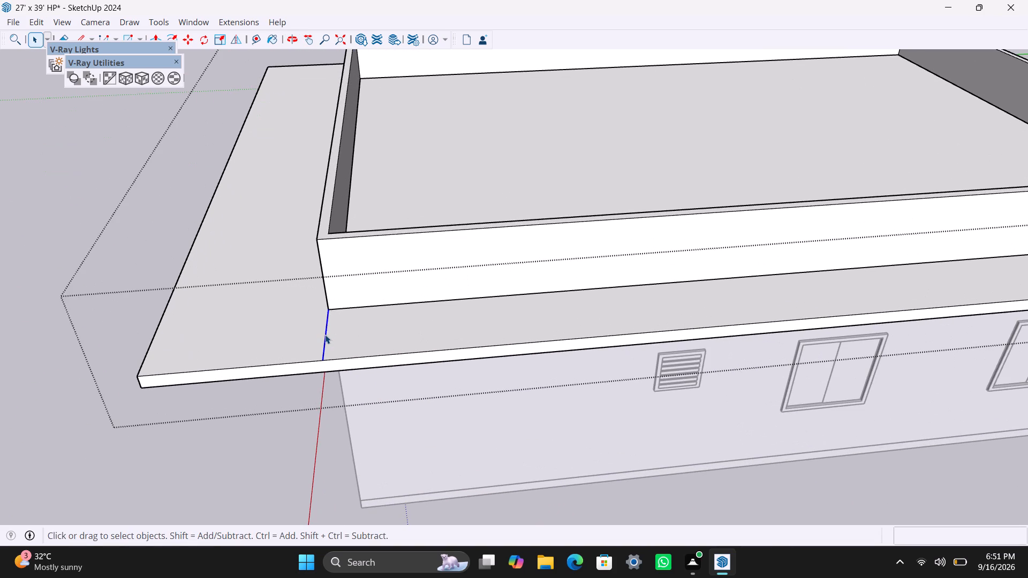
{"action": "key", "text": "Delete"}
Save the model.
{"action": "scroll", "coordinate": [354, 363], "scroll_direction": "down", "scroll_amount": 5}
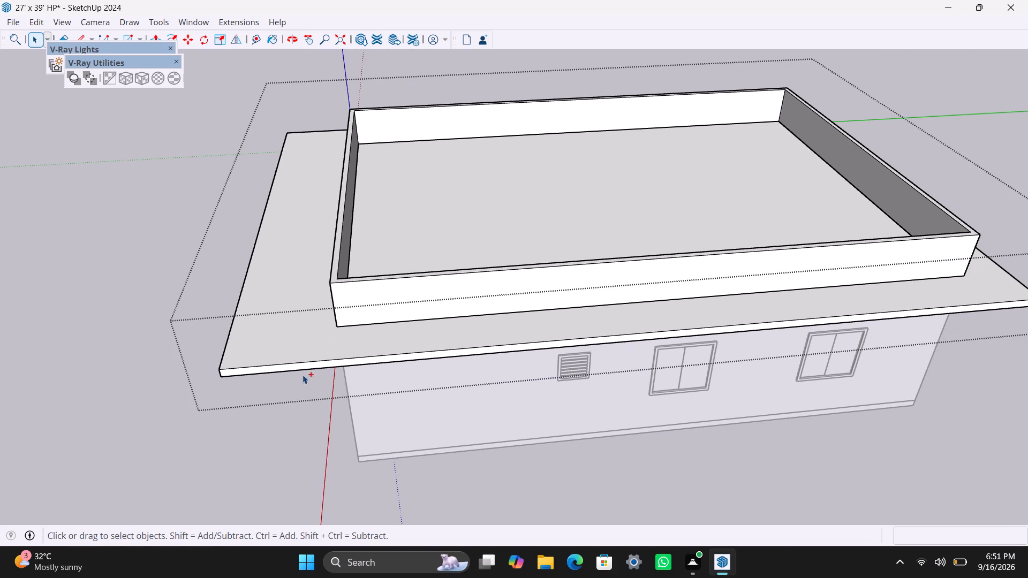
{"action": "key", "text": "ctrl+s"}
Leave the roof slab group and examine the house exterior with its overhanging roof and parapet from all sides.
{"action": "scroll", "coordinate": [341, 357], "scroll_direction": "down", "scroll_amount": 11}
{"action": "middle_click_drag", "start_coordinate": [638, 365], "coordinate": [118, 389]}
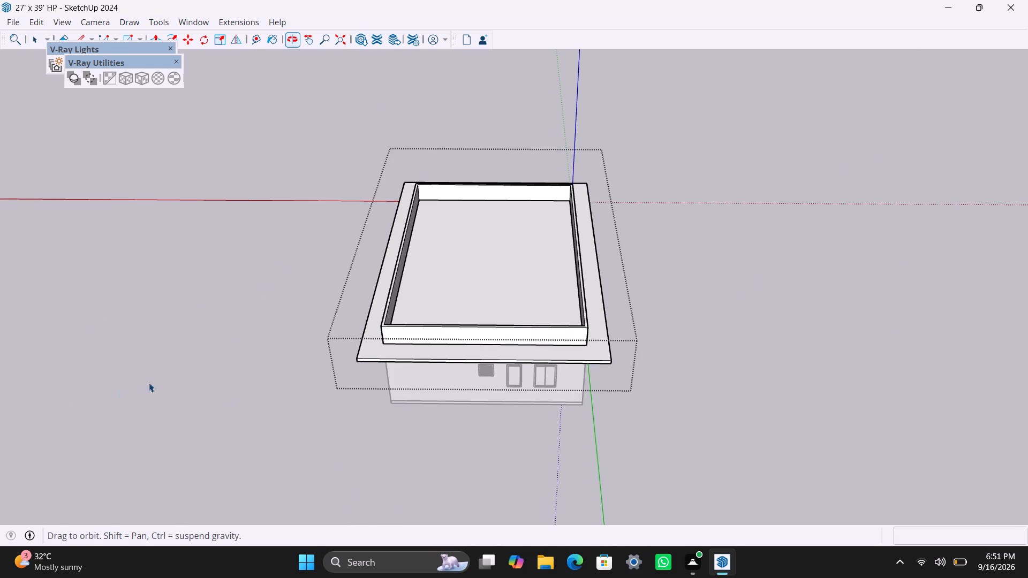
{"action": "left_click", "coordinate": [639, 348]}
{"action": "left_click", "coordinate": [644, 352]}
{"action": "scroll", "coordinate": [648, 402], "scroll_direction": "down", "scroll_amount": 4}
{"action": "middle_click_drag", "start_coordinate": [641, 407], "coordinate": [51, 419]}
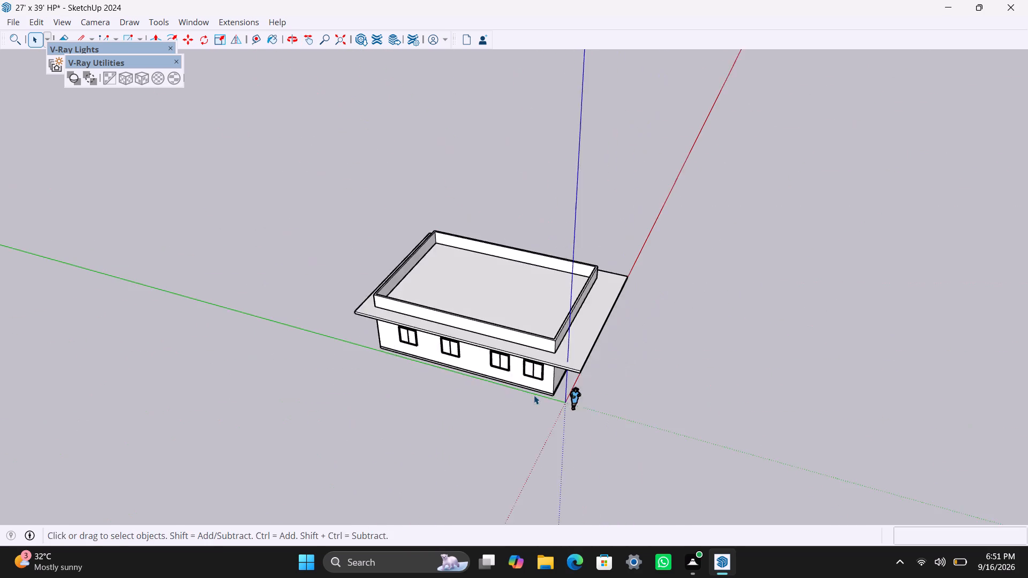
{"action": "scroll", "coordinate": [534, 395], "scroll_direction": "up", "scroll_amount": 4}
{"action": "middle_click_drag", "start_coordinate": [661, 407], "coordinate": [147, 387]}
{"action": "scroll", "coordinate": [452, 371], "scroll_direction": "up", "scroll_amount": 3}
{"action": "middle_click_drag", "start_coordinate": [478, 399], "coordinate": [642, 414]}
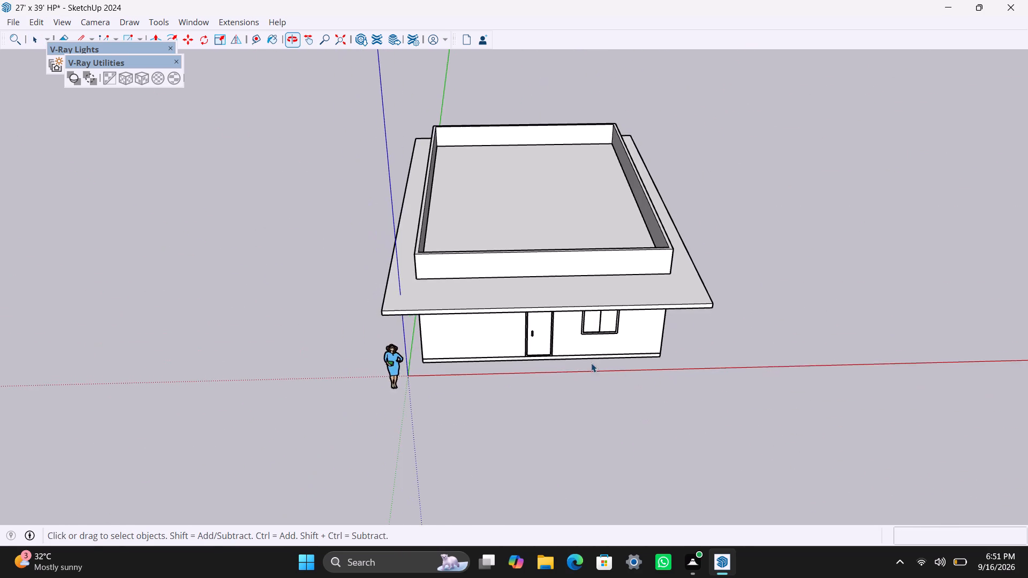
{"action": "scroll", "coordinate": [581, 362], "scroll_direction": "up", "scroll_amount": 2}
{"action": "left_click", "coordinate": [762, 356]}
{"action": "left_click", "coordinate": [496, 237]}
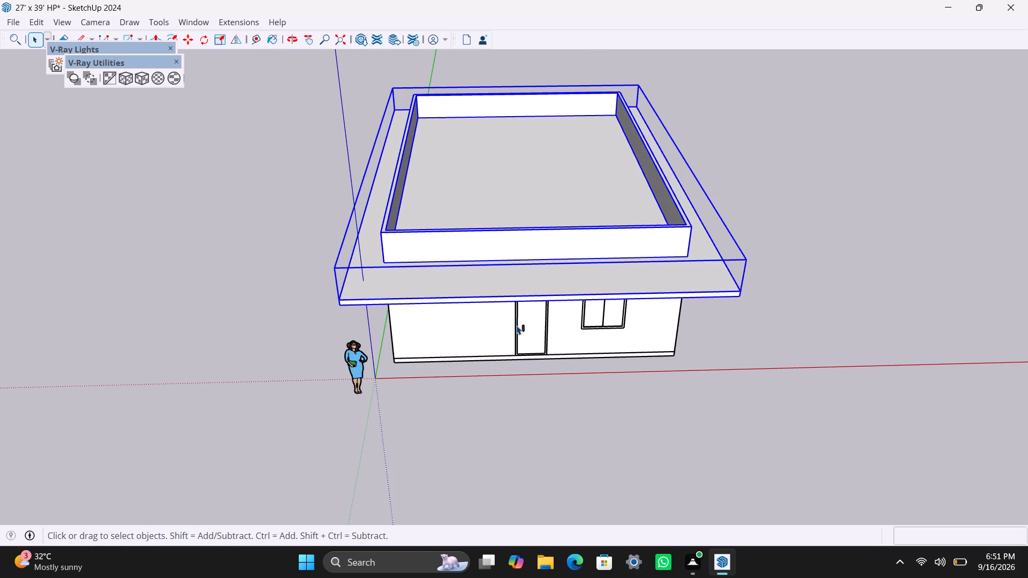
{"action": "left_click", "coordinate": [516, 325], "text": "shift"}
{"action": "left_click", "coordinate": [737, 357]}
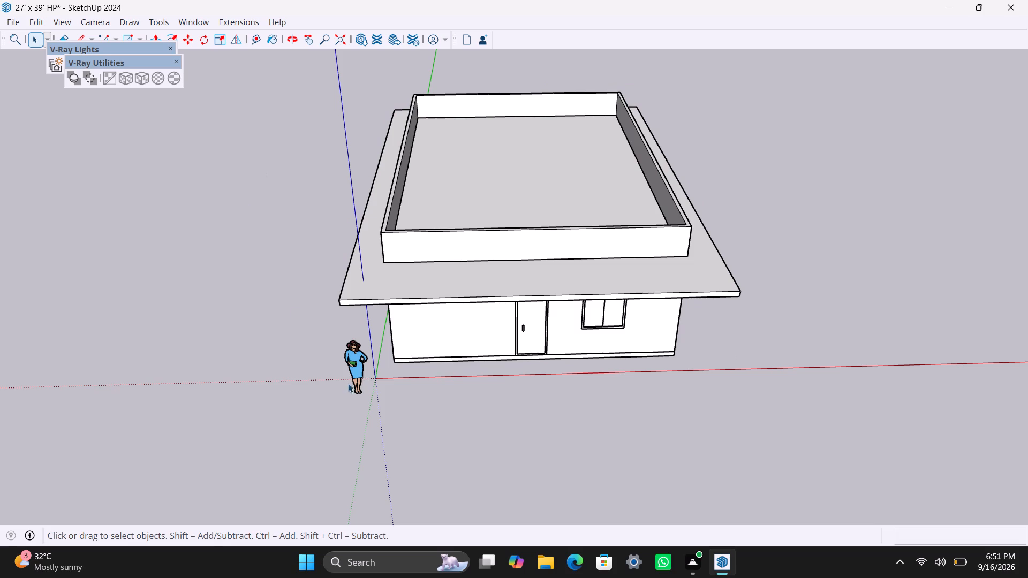
Select the whole house without the scale figure and run the FixIt 101 cleanup on it.
{"action": "scroll", "coordinate": [348, 383], "scroll_direction": "down", "scroll_amount": 3}
{"action": "middle_click_drag", "start_coordinate": [356, 380], "coordinate": [282, 403], "text": "shift"}
{"action": "left_click_drag", "start_coordinate": [211, 69], "coordinate": [684, 510]}
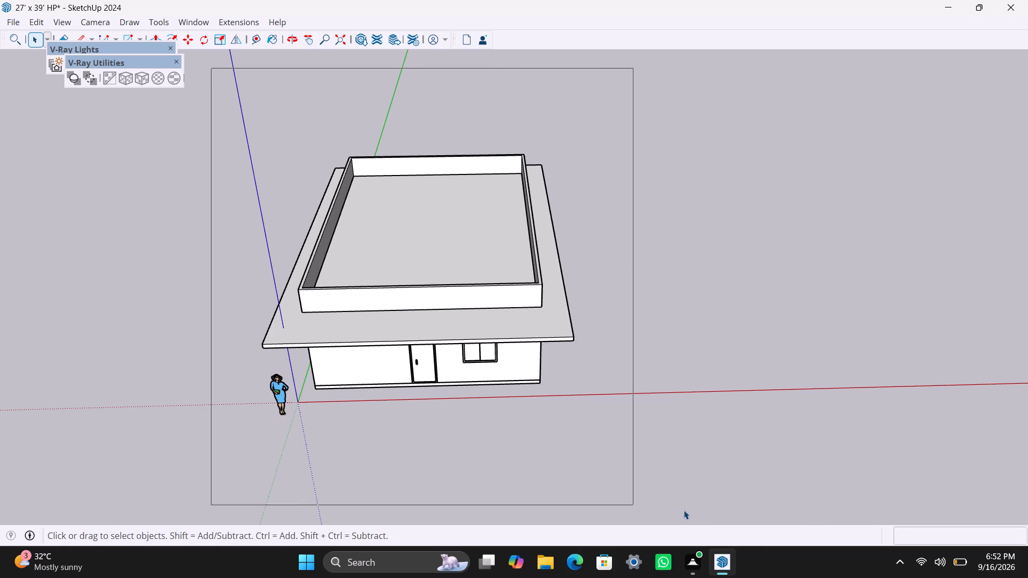
{"action": "left_click_drag", "start_coordinate": [684, 510], "coordinate": [680, 503]}
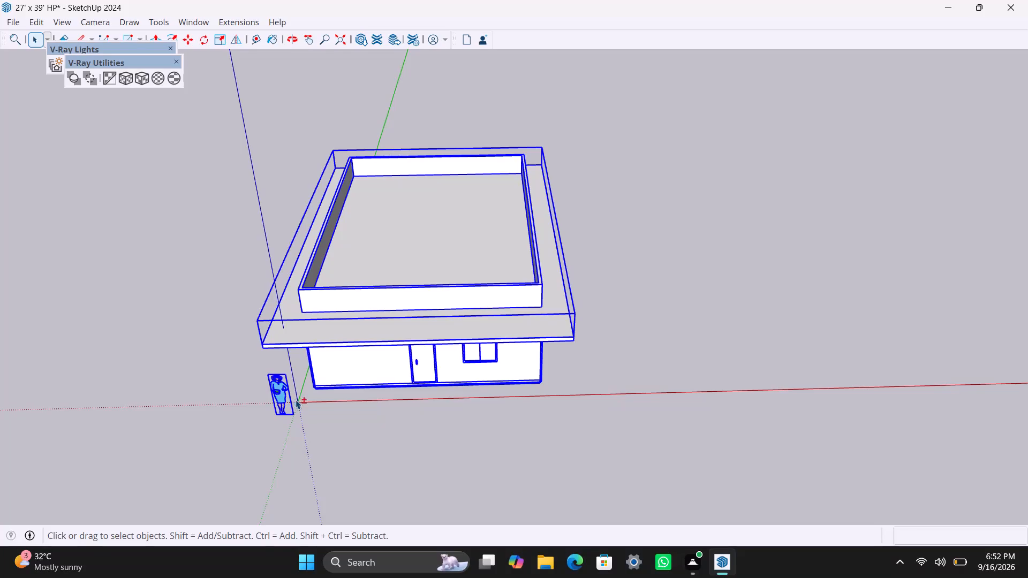
{"action": "left_click", "coordinate": [277, 406], "text": "shift"}
{"action": "left_click", "coordinate": [285, 404]}
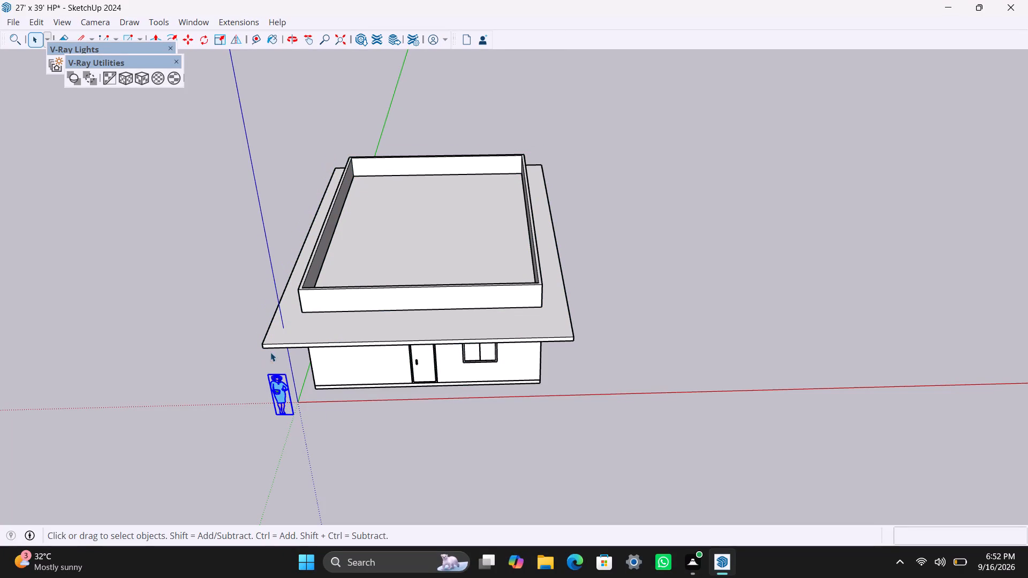
{"action": "left_click_drag", "start_coordinate": [194, 91], "coordinate": [724, 469]}
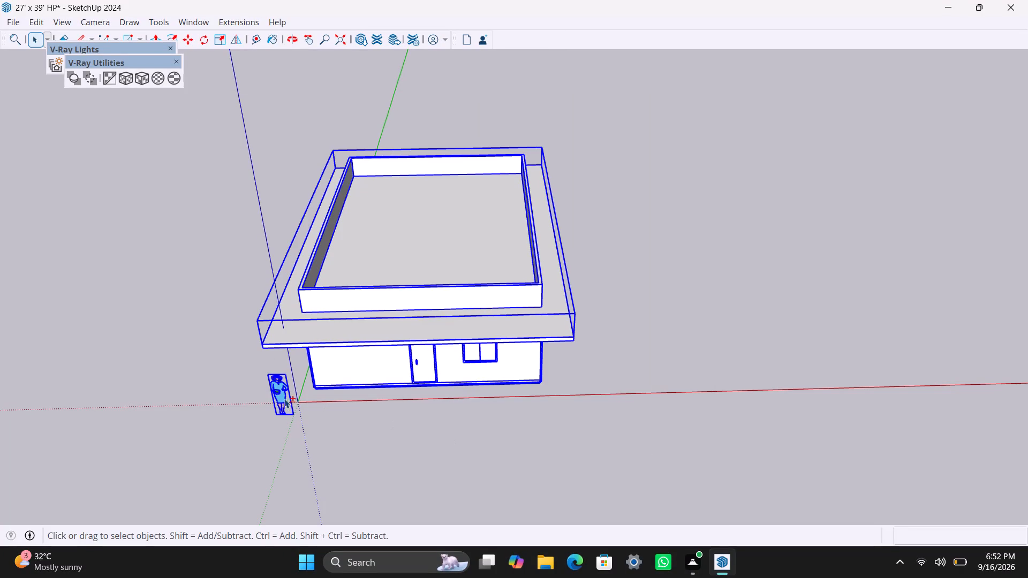
{"action": "left_click", "coordinate": [284, 399], "text": "shift"}
{"action": "right_click", "coordinate": [358, 351]}
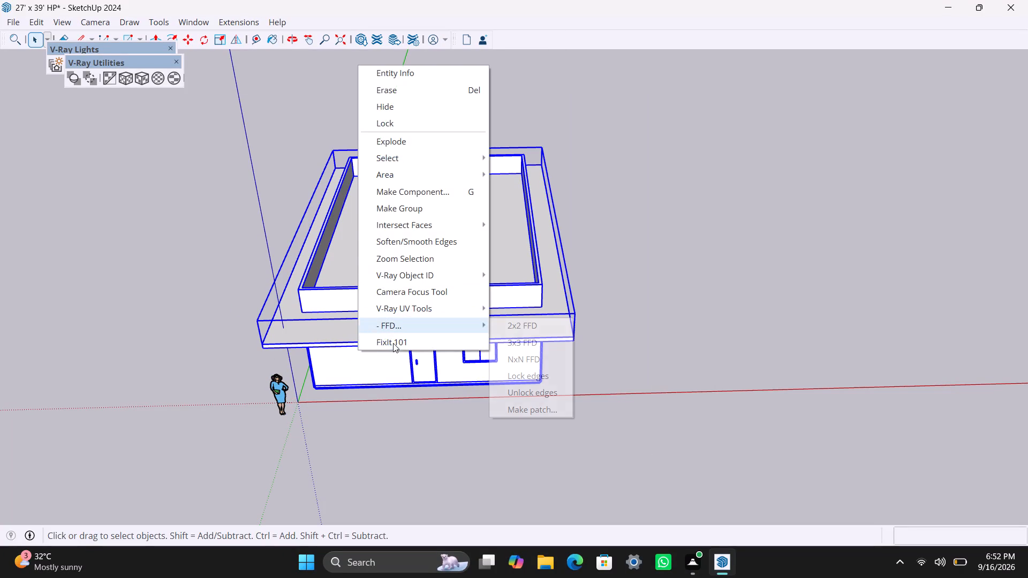
{"action": "left_click", "coordinate": [395, 344]}
{"action": "left_click", "coordinate": [553, 343]}
{"action": "left_click", "coordinate": [647, 331]}
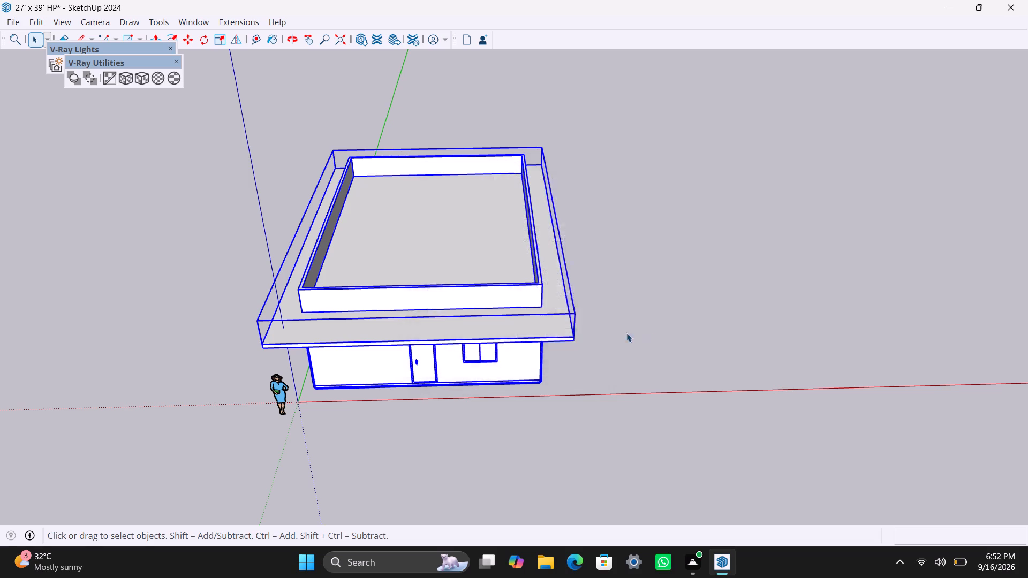
{"action": "scroll", "coordinate": [485, 341], "scroll_direction": "up", "scroll_amount": 1}
{"action": "left_click", "coordinate": [655, 325]}
Inside the roof slab group, push the slab's front edge face back 3' toward the parapet and leave the group.
{"action": "scroll", "coordinate": [433, 316], "scroll_direction": "up", "scroll_amount": 2}
{"action": "middle_click_drag", "start_coordinate": [381, 320], "coordinate": [372, 431]}
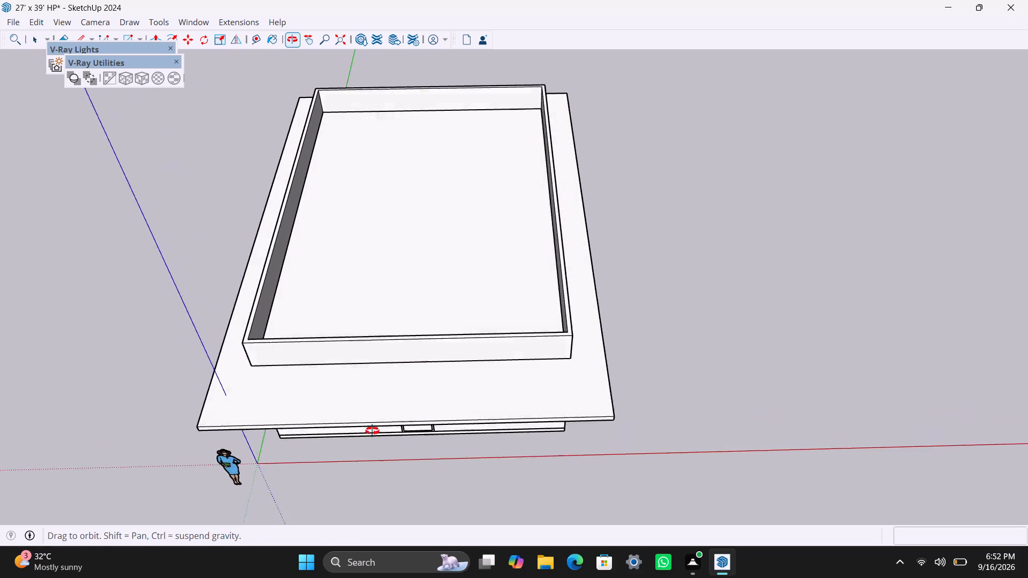
{"action": "middle_click_drag", "start_coordinate": [372, 431], "coordinate": [360, 297]}
{"action": "scroll", "coordinate": [358, 299], "scroll_direction": "up", "scroll_amount": 2}
{"action": "scroll", "coordinate": [396, 331], "scroll_direction": "up", "scroll_amount": 4}
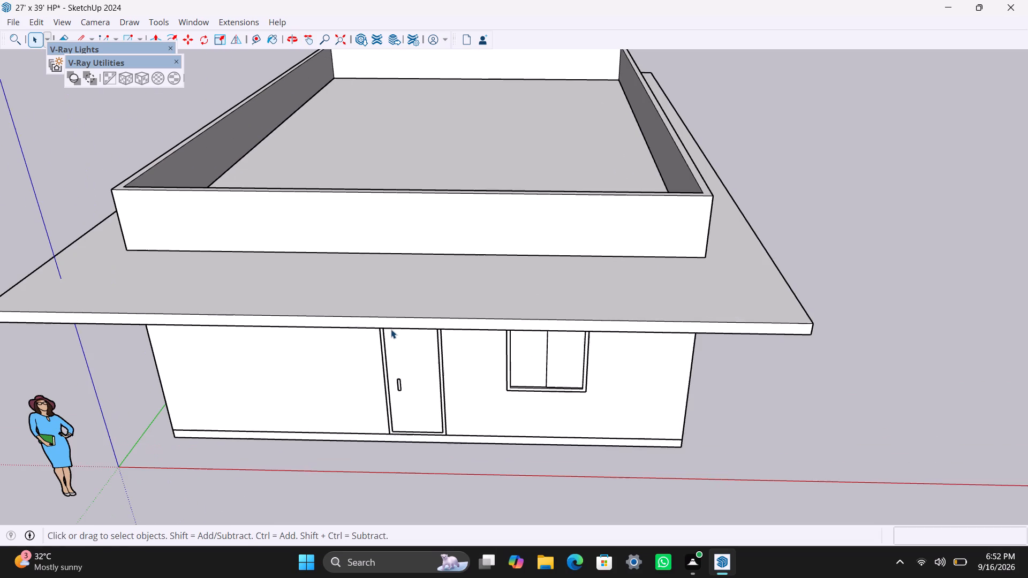
{"action": "triple_click", "coordinate": [390, 325]}
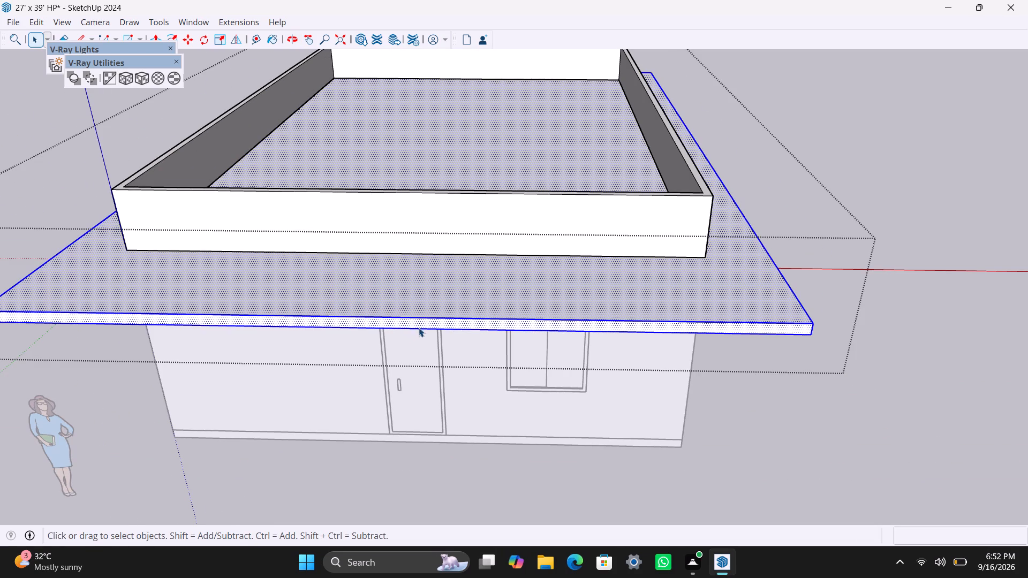
{"action": "left_click", "coordinate": [422, 321]}
{"action": "key", "text": "p"}
{"action": "left_click_drag", "start_coordinate": [425, 323], "coordinate": [427, 301]}
{"action": "type", "text": "3'"}
{"action": "key", "text": "Return"}
{"action": "key", "text": "space"}
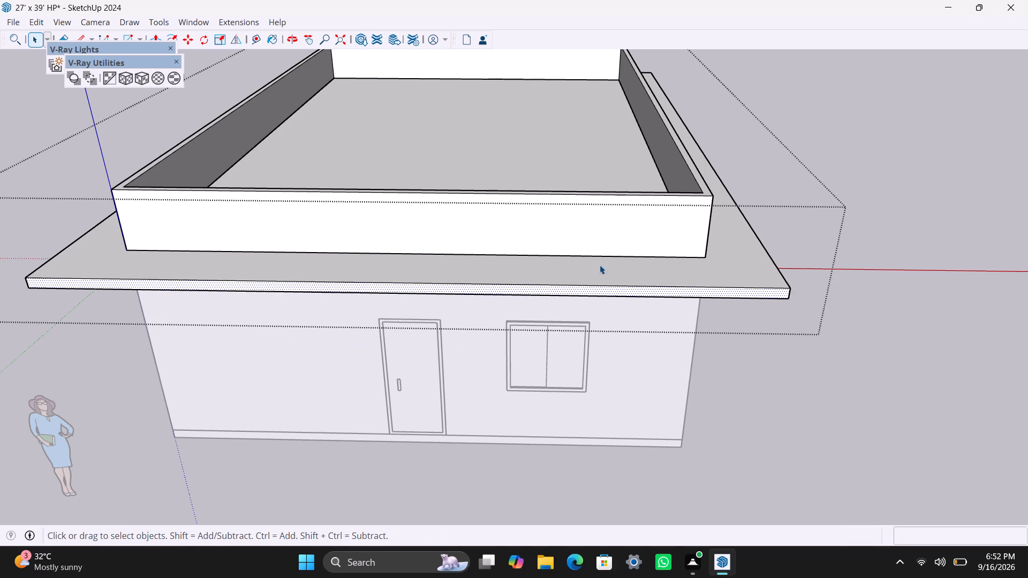
{"action": "left_click", "coordinate": [887, 268]}
{"action": "scroll", "coordinate": [550, 239], "scroll_direction": "down", "scroll_amount": 9}
{"action": "left_click", "coordinate": [790, 314]}
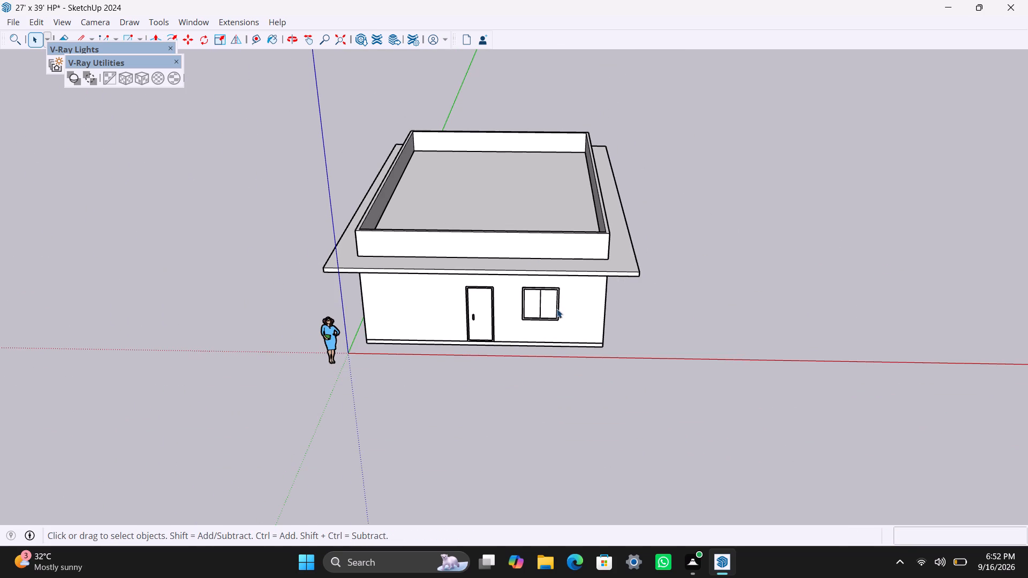
Place a guide 3' outward from the base slab's long edge on the side wall with the louvred window.
{"action": "scroll", "coordinate": [555, 309], "scroll_direction": "up", "scroll_amount": 2}
{"action": "middle_click_drag", "start_coordinate": [535, 317], "coordinate": [566, 336], "text": "shift"}
{"action": "scroll", "coordinate": [650, 368], "scroll_direction": "up", "scroll_amount": 2}
{"action": "scroll", "coordinate": [539, 386], "scroll_direction": "up", "scroll_amount": 1}
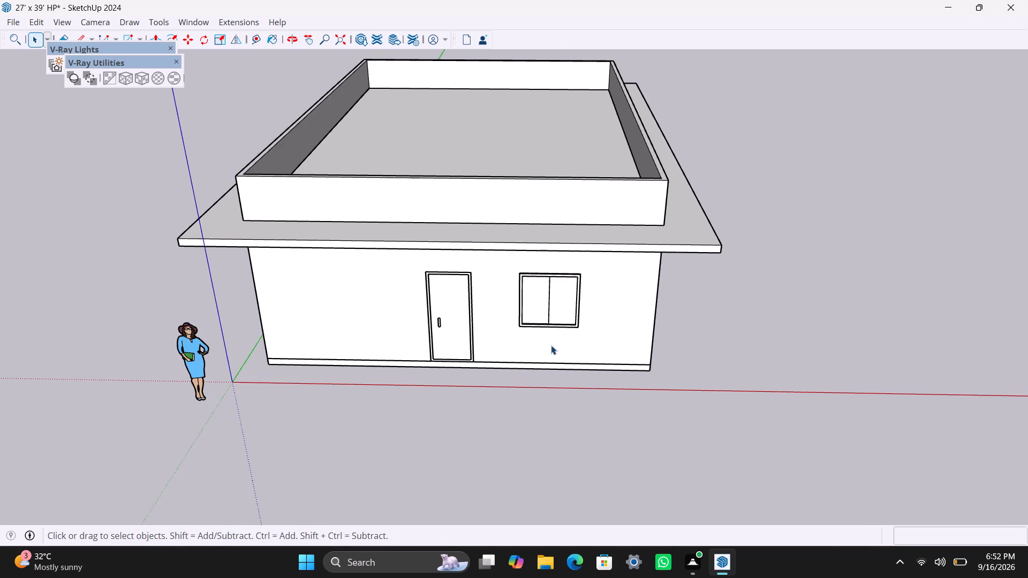
{"action": "scroll", "coordinate": [556, 334], "scroll_direction": "down", "scroll_amount": 5}
{"action": "middle_click_drag", "start_coordinate": [703, 379], "coordinate": [429, 361]}
{"action": "scroll", "coordinate": [475, 343], "scroll_direction": "up", "scroll_amount": 3}
{"action": "middle_click_drag", "start_coordinate": [531, 369], "coordinate": [546, 378]}
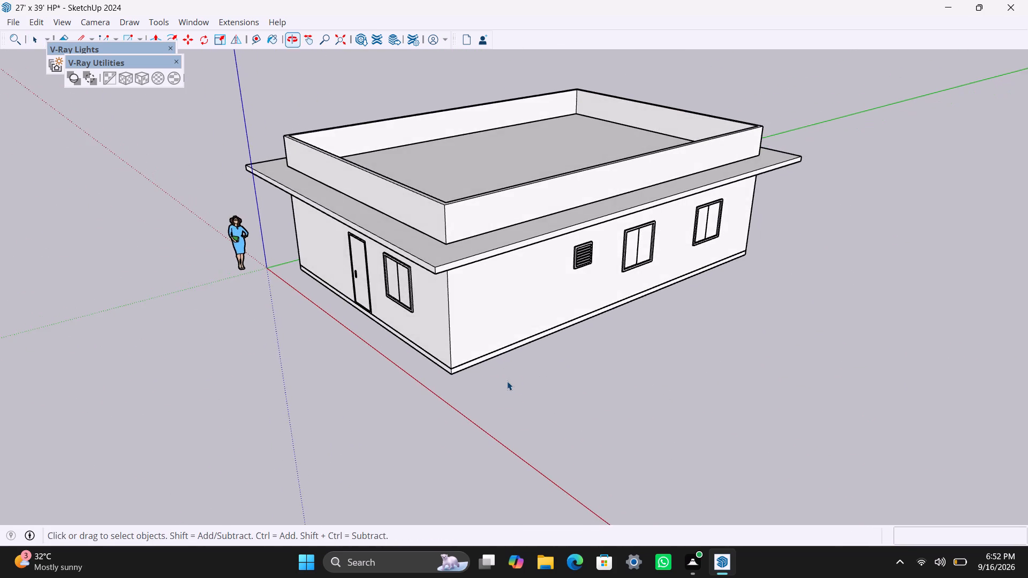
{"action": "scroll", "coordinate": [506, 381], "scroll_direction": "up", "scroll_amount": 2}
{"action": "key", "text": "t"}
{"action": "left_click", "coordinate": [489, 356]}
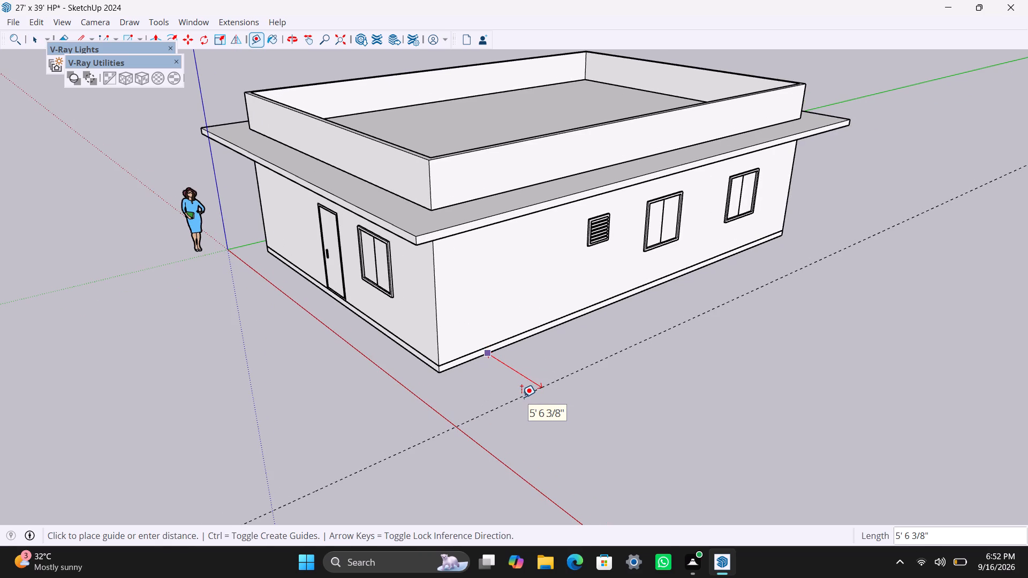
{"action": "type", "text": "3'"}
{"action": "key", "text": "Return"}
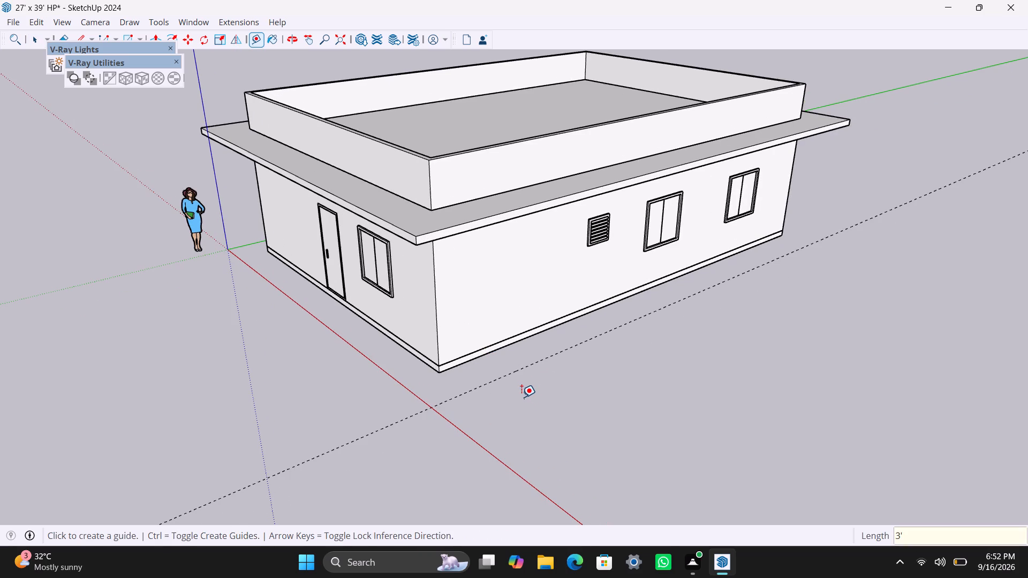
{"action": "key", "text": "space"}
Place a guide 3' outward from the base slab's rear edge.
{"action": "scroll", "coordinate": [717, 450], "scroll_direction": "down", "scroll_amount": 3}
{"action": "middle_click_drag", "start_coordinate": [742, 368], "coordinate": [259, 466]}
{"action": "scroll", "coordinate": [561, 528], "scroll_direction": "up", "scroll_amount": 1}
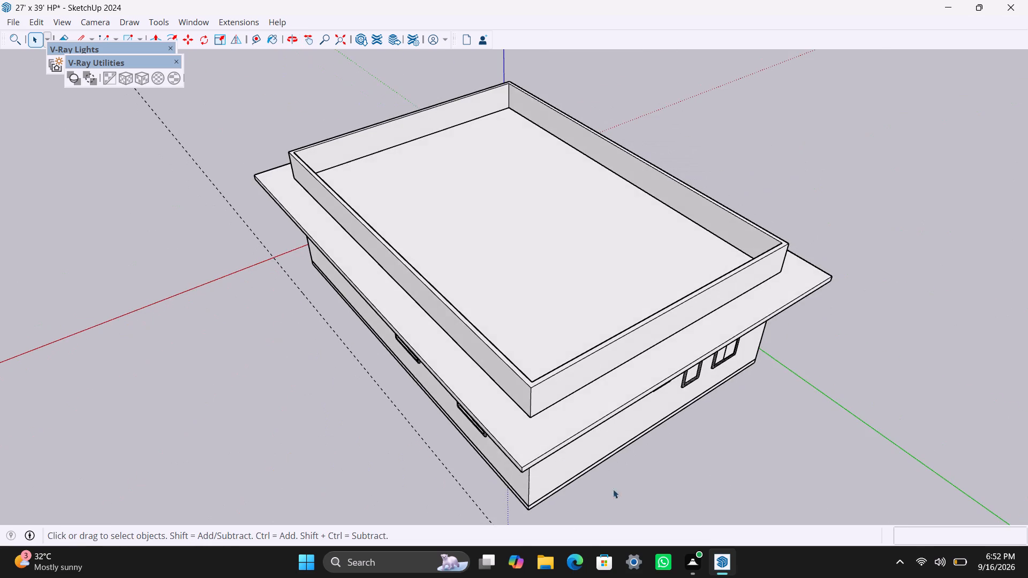
{"action": "scroll", "coordinate": [625, 476], "scroll_direction": "down", "scroll_amount": 2}
{"action": "middle_click_drag", "start_coordinate": [533, 457], "coordinate": [586, 475]}
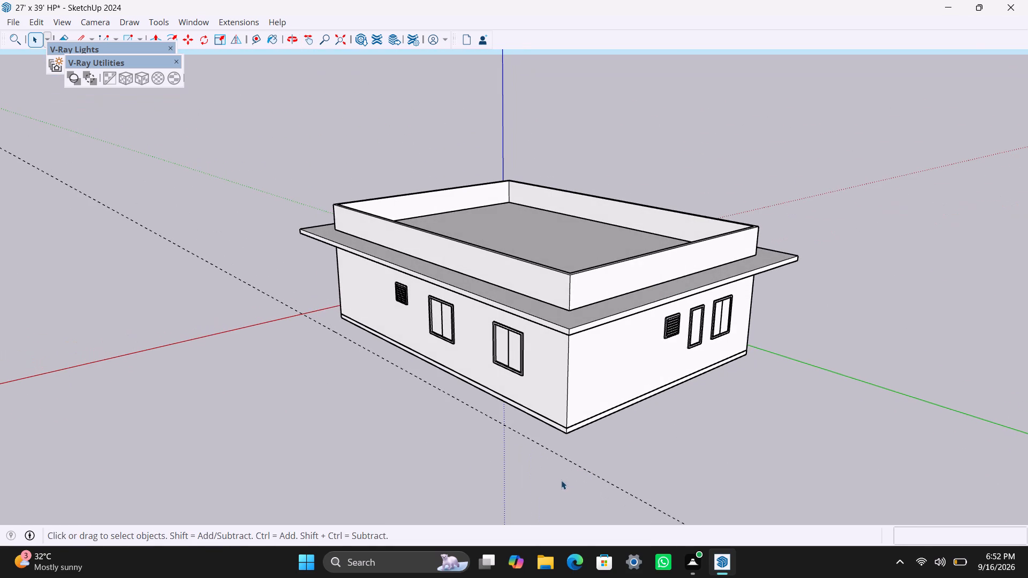
{"action": "key", "text": "t"}
{"action": "left_click_drag", "start_coordinate": [594, 427], "coordinate": [601, 430]}
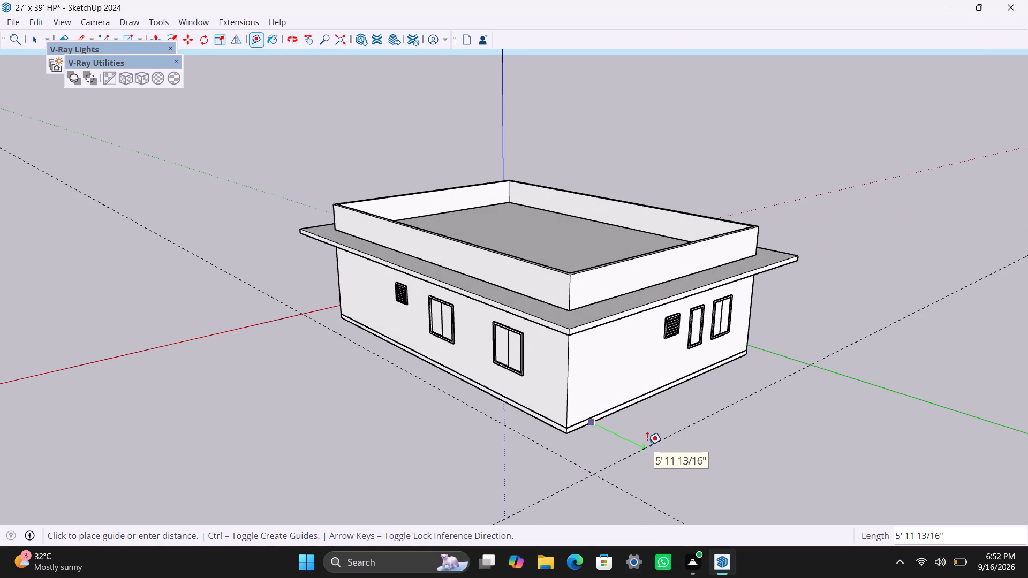
{"action": "type", "text": "3'"}
{"action": "key", "text": "Return"}
Place a guide 3' outward from the base slab's long edge on the four-window side beside the green axis.
{"action": "scroll", "coordinate": [692, 423], "scroll_direction": "down", "scroll_amount": 8}
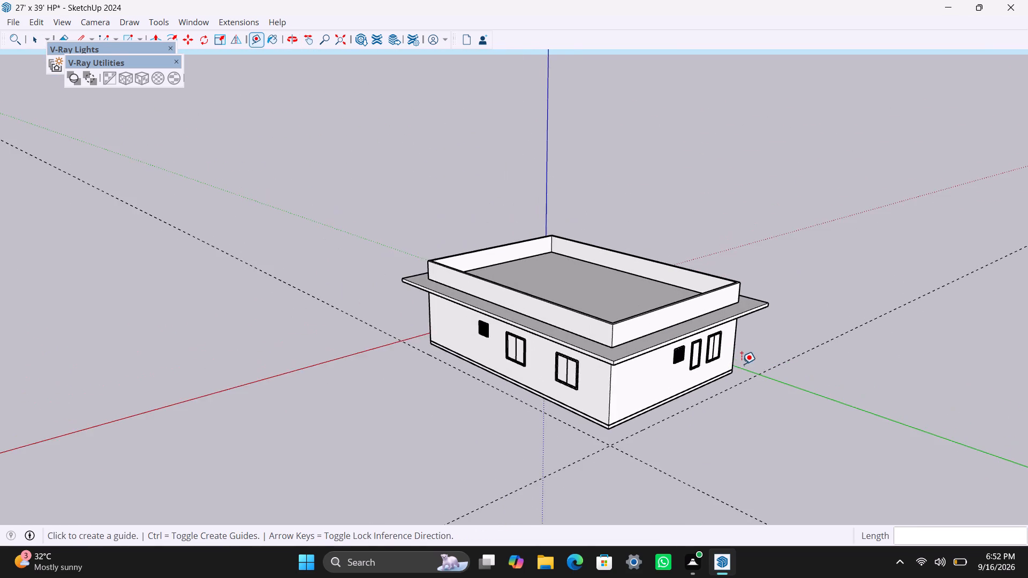
{"action": "scroll", "coordinate": [742, 364], "scroll_direction": "down", "scroll_amount": 3}
{"action": "middle_click_drag", "start_coordinate": [712, 406], "coordinate": [268, 484]}
{"action": "scroll", "coordinate": [499, 515], "scroll_direction": "up", "scroll_amount": 6}
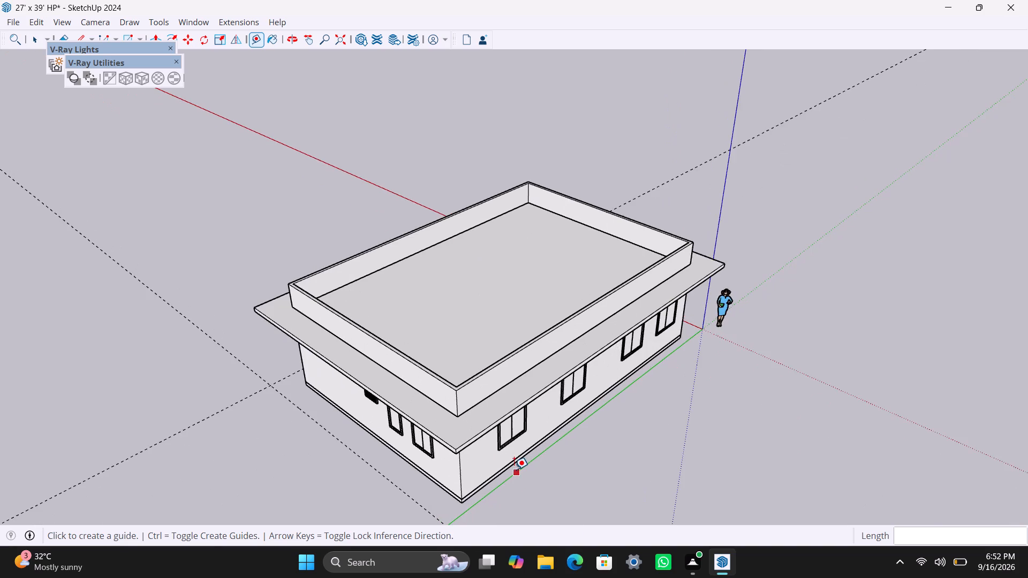
{"action": "scroll", "coordinate": [517, 471], "scroll_direction": "down", "scroll_amount": 1}
{"action": "middle_click_drag", "start_coordinate": [518, 477], "coordinate": [495, 348], "text": "shift"}
{"action": "scroll", "coordinate": [491, 352], "scroll_direction": "up", "scroll_amount": 5}
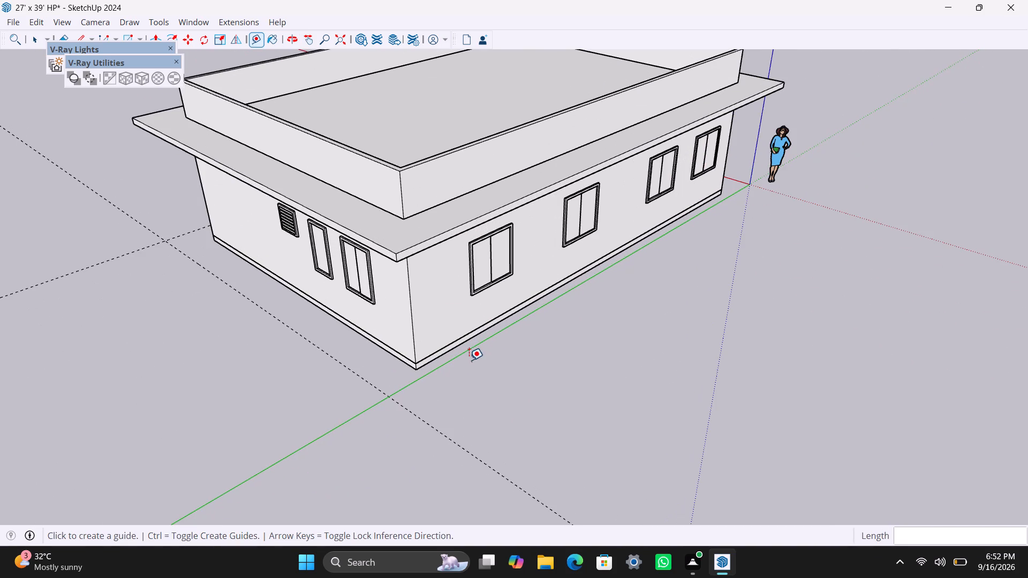
{"action": "key", "text": "t"}
{"action": "left_click", "coordinate": [463, 347]}
{"action": "type", "text": "3'"}
{"action": "key", "text": "Return"}
Place a guide 6' outward from the base slab's front edge, on the door side.
{"action": "scroll", "coordinate": [622, 307], "scroll_direction": "down", "scroll_amount": 7}
{"action": "middle_click_drag", "start_coordinate": [776, 264], "coordinate": [225, 318]}
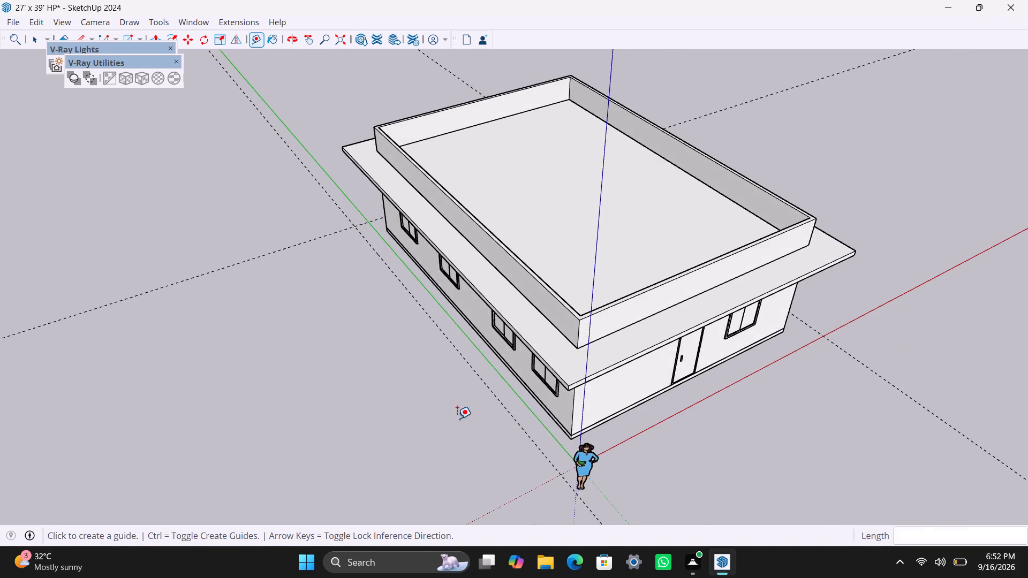
{"action": "scroll", "coordinate": [609, 437], "scroll_direction": "up", "scroll_amount": 5}
{"action": "scroll", "coordinate": [614, 445], "scroll_direction": "down", "scroll_amount": 3}
{"action": "middle_click_drag", "start_coordinate": [631, 444], "coordinate": [587, 333], "text": "shift"}
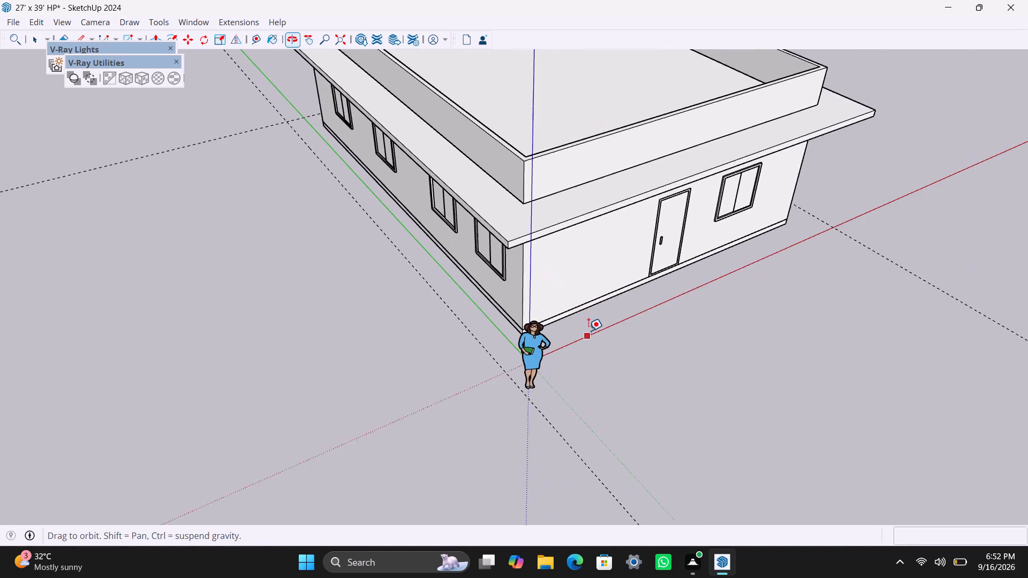
{"action": "scroll", "coordinate": [588, 331], "scroll_direction": "up", "scroll_amount": 3}
{"action": "left_click", "coordinate": [563, 307]}
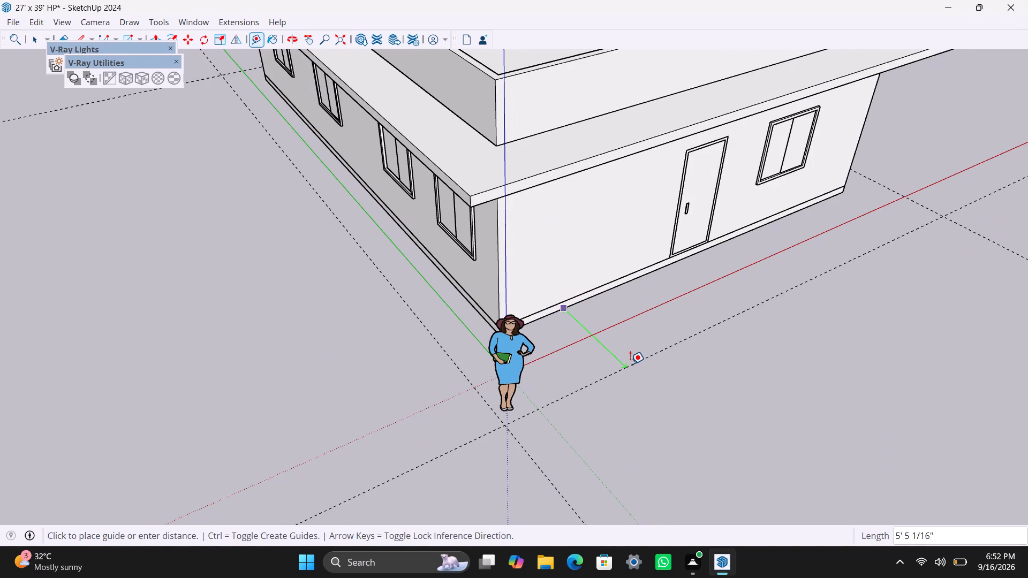
{"action": "type", "text": "6'"}
{"action": "key", "text": "Return"}
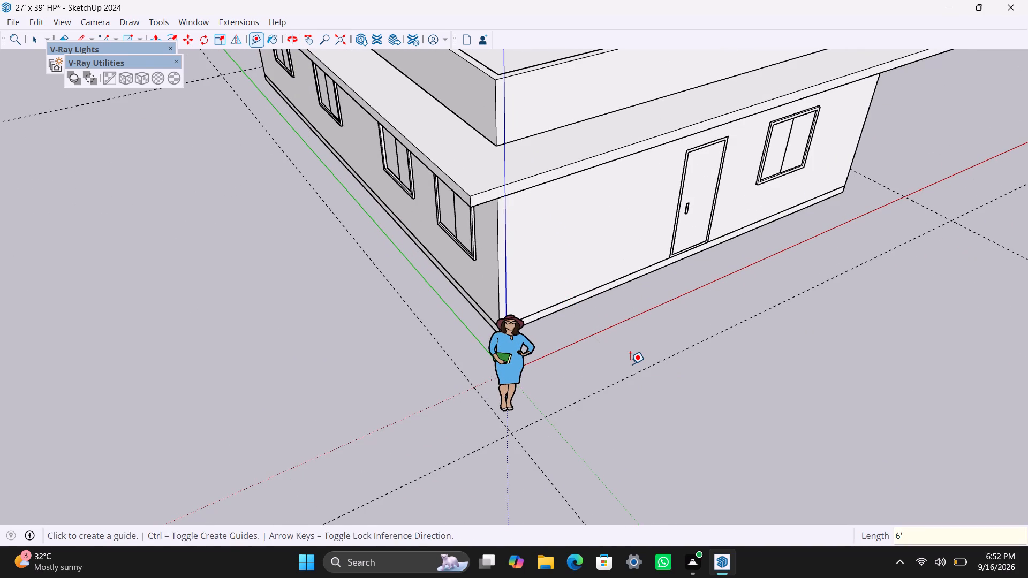
{"action": "key", "text": "space"}
Delete the scale figure standing near the origin.
{"action": "scroll", "coordinate": [523, 359], "scroll_direction": "down", "scroll_amount": 11}
{"action": "middle_click_drag", "start_coordinate": [643, 366], "coordinate": [447, 380]}
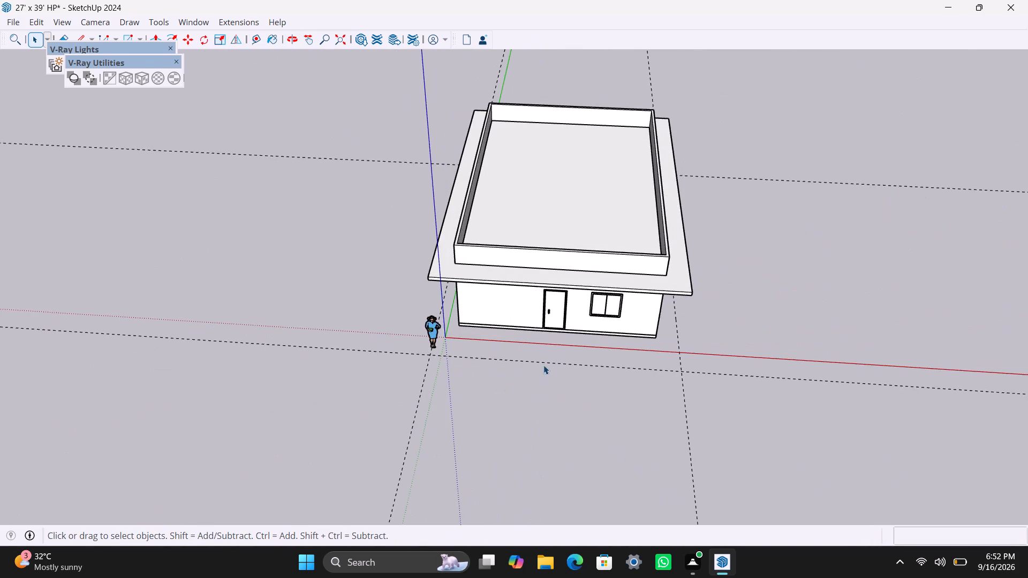
{"action": "scroll", "coordinate": [543, 365], "scroll_direction": "up", "scroll_amount": 2}
{"action": "middle_click_drag", "start_coordinate": [519, 376], "coordinate": [448, 361]}
{"action": "scroll", "coordinate": [576, 320], "scroll_direction": "up", "scroll_amount": 1}
{"action": "left_click", "coordinate": [536, 305]}
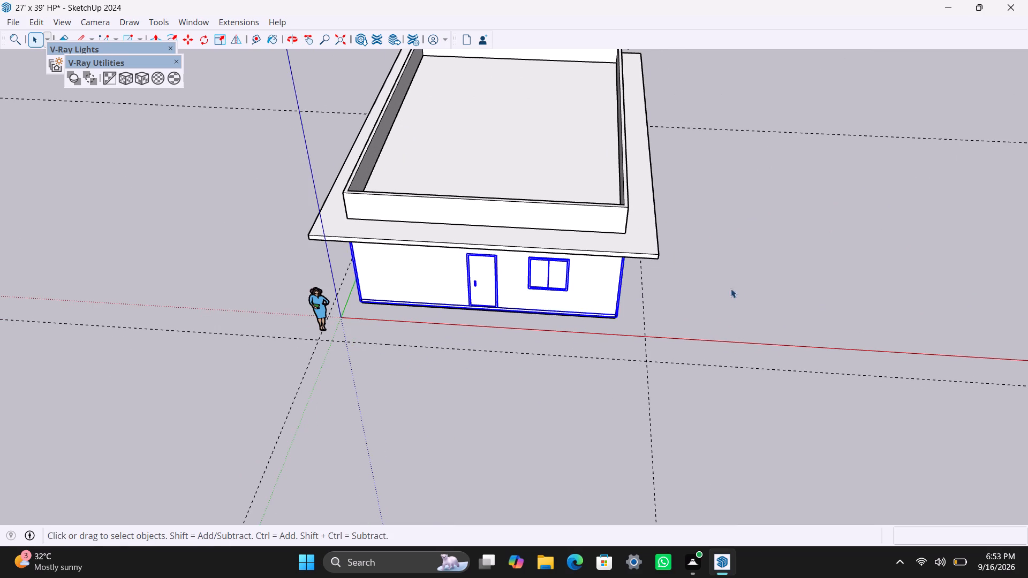
{"action": "left_click", "coordinate": [746, 286]}
{"action": "scroll", "coordinate": [483, 316], "scroll_direction": "down", "scroll_amount": 2}
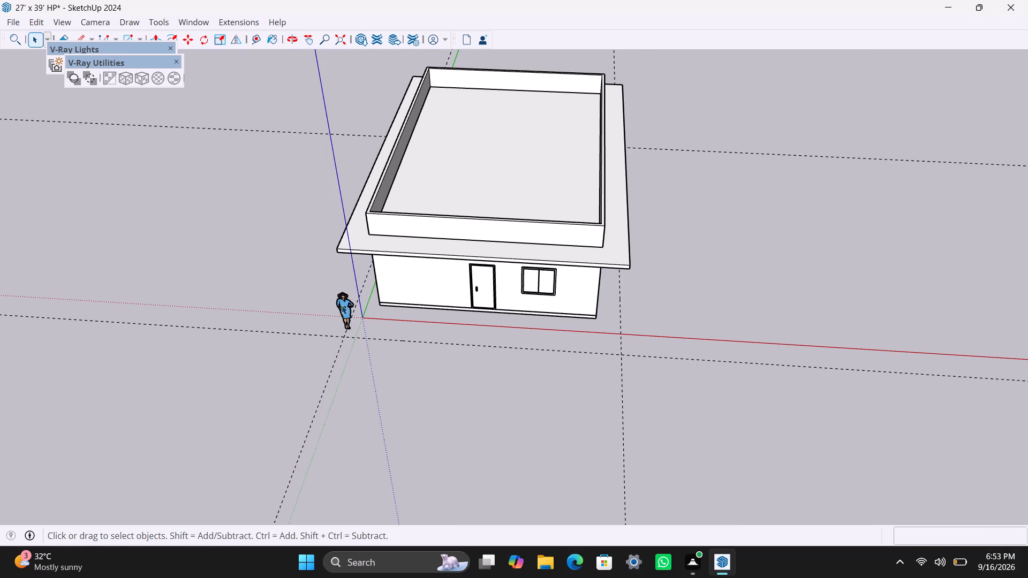
{"action": "left_click", "coordinate": [342, 305]}
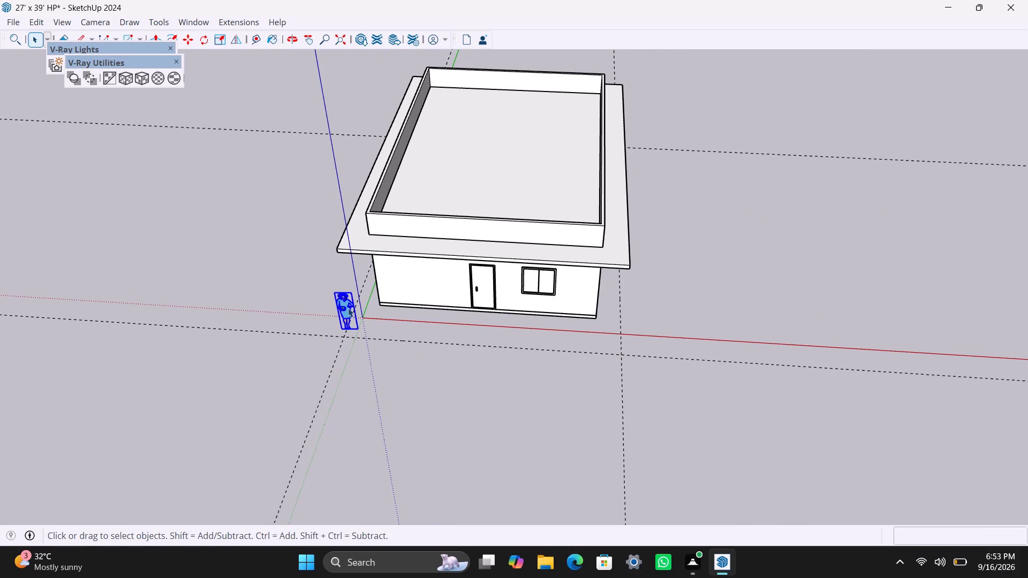
{"action": "key", "text": "Delete"}
Select the complete house and move it by its front base corner, clear of the area enclosed by the guides.
{"action": "scroll", "coordinate": [297, 278], "scroll_direction": "down", "scroll_amount": 4}
{"action": "middle_click_drag", "start_coordinate": [329, 349], "coordinate": [385, 381]}
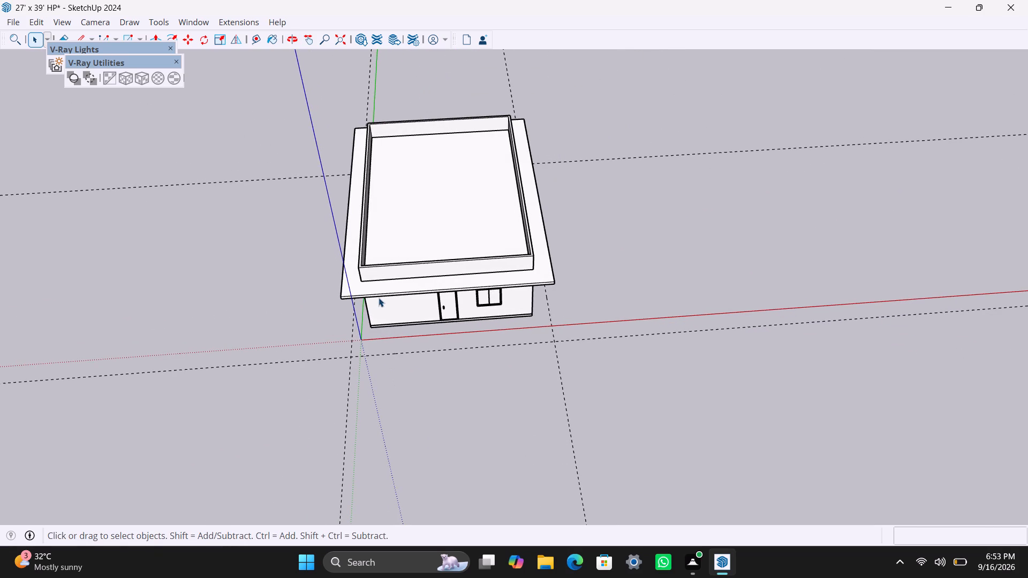
{"action": "left_click_drag", "start_coordinate": [228, 111], "coordinate": [572, 408]}
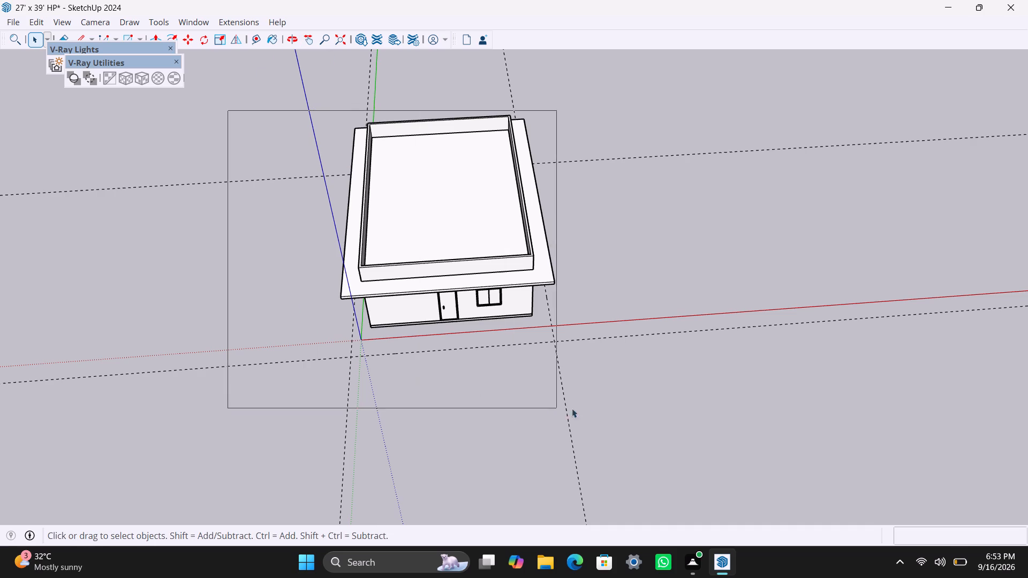
{"action": "left_click_drag", "start_coordinate": [572, 408], "coordinate": [626, 372]}
{"action": "scroll", "coordinate": [427, 309], "scroll_direction": "up", "scroll_amount": 1}
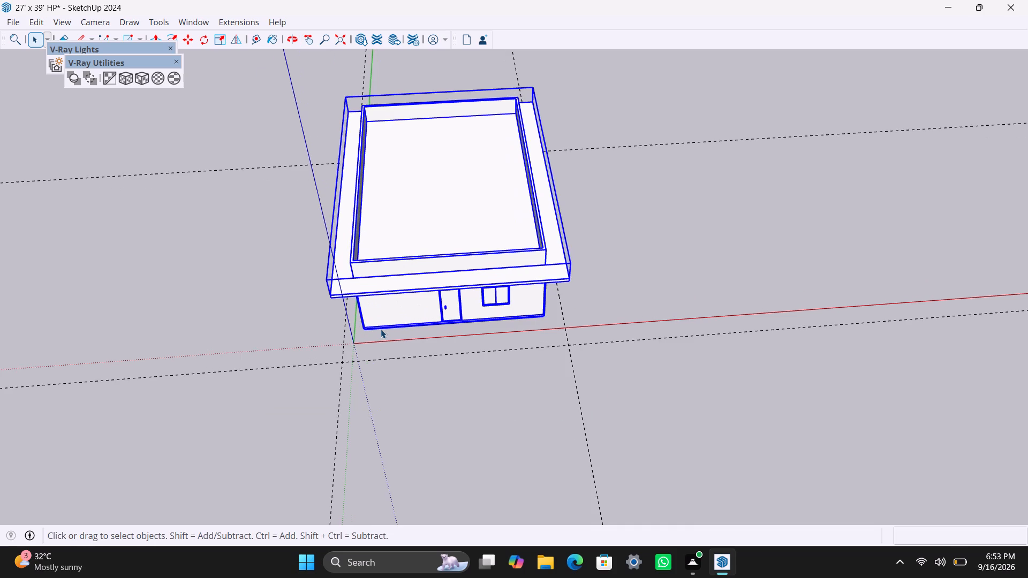
{"action": "scroll", "coordinate": [381, 329], "scroll_direction": "up", "scroll_amount": 1}
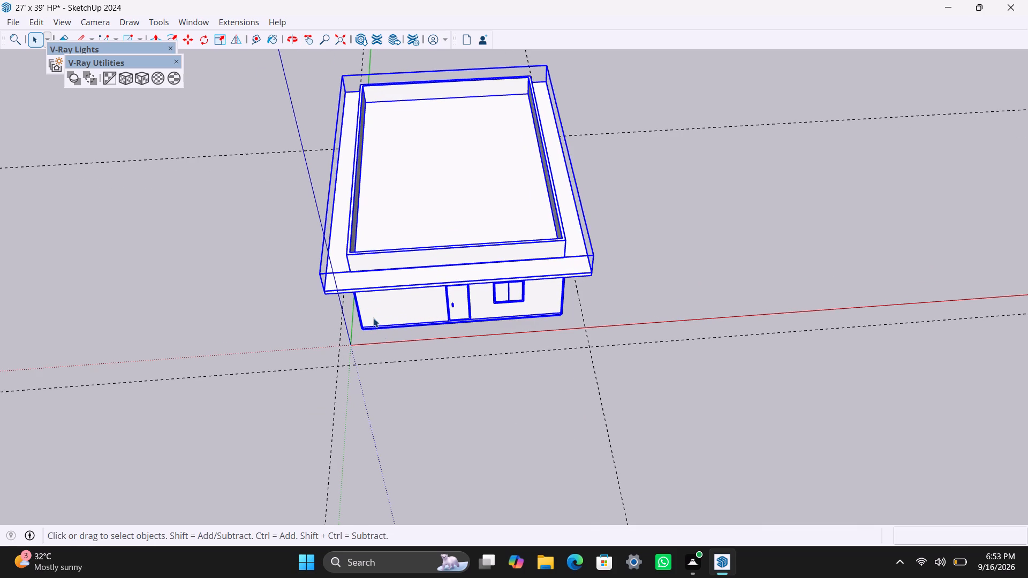
{"action": "key", "text": "m"}
{"action": "left_click", "coordinate": [364, 329]}
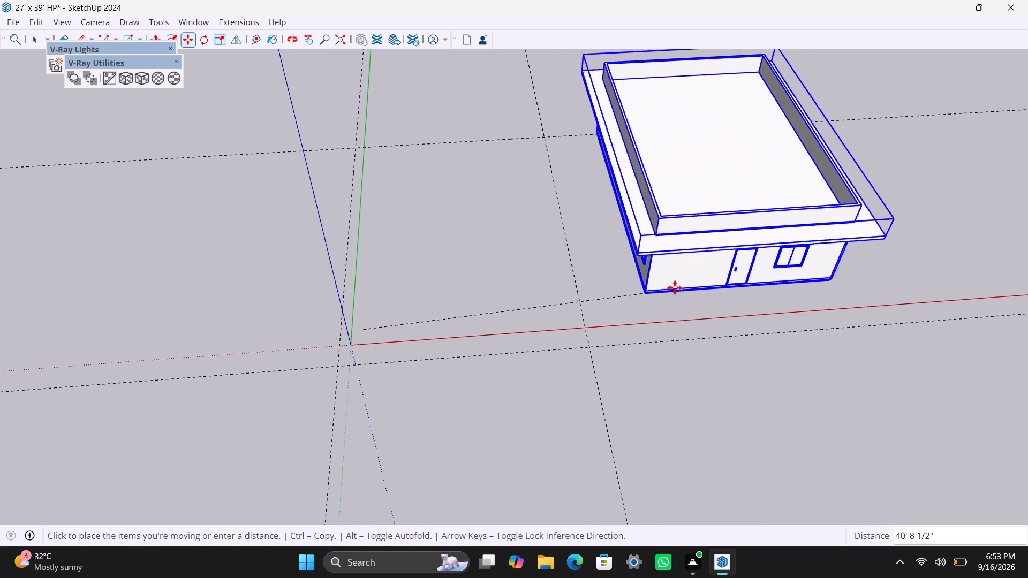
{"action": "left_click", "coordinate": [678, 286]}
{"action": "key", "text": "space"}
Draw the plot rectangle between the guide intersections, from the rear corner beside the green axis to the diagonally opposite front corner.
{"action": "key", "text": "r"}
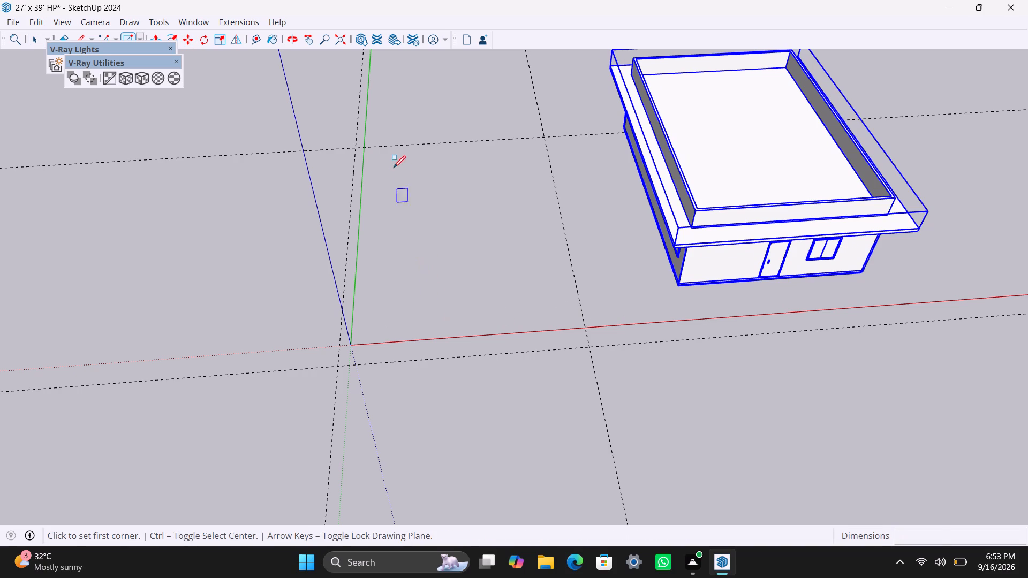
{"action": "left_click", "coordinate": [357, 150]}
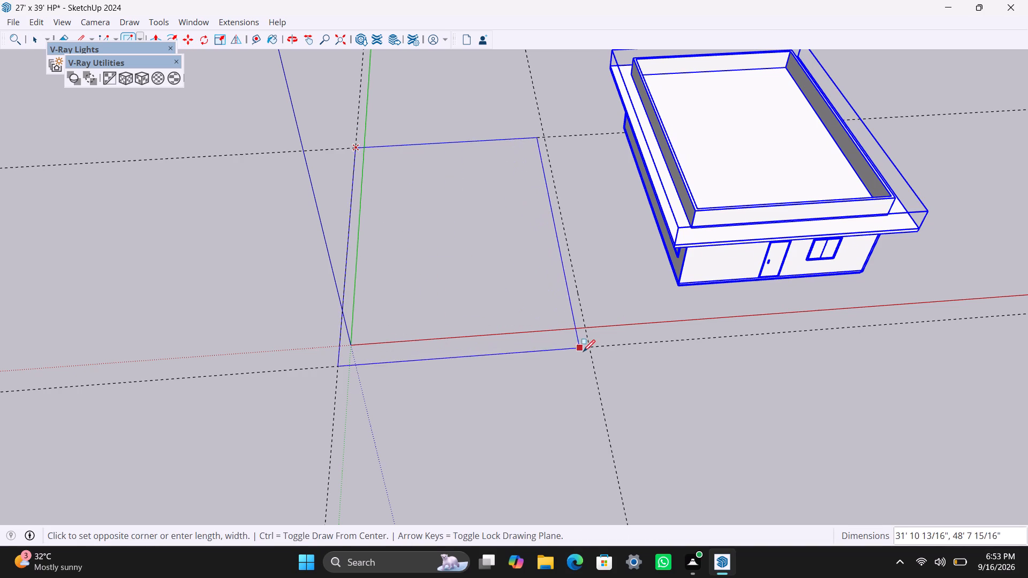
{"action": "left_click", "coordinate": [592, 345]}
{"action": "key", "text": "space"}
Offset the plot rectangle's outline 3' inward.
{"action": "double_click", "coordinate": [523, 322]}
{"action": "right_click", "coordinate": [523, 322]}
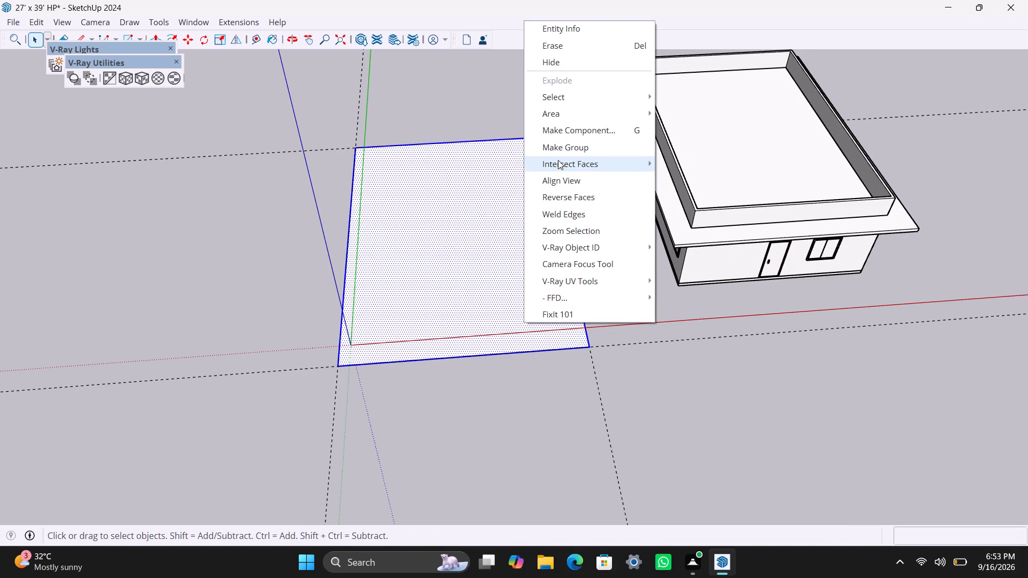
{"action": "key", "text": "f"}
{"action": "left_click", "coordinate": [415, 245]}
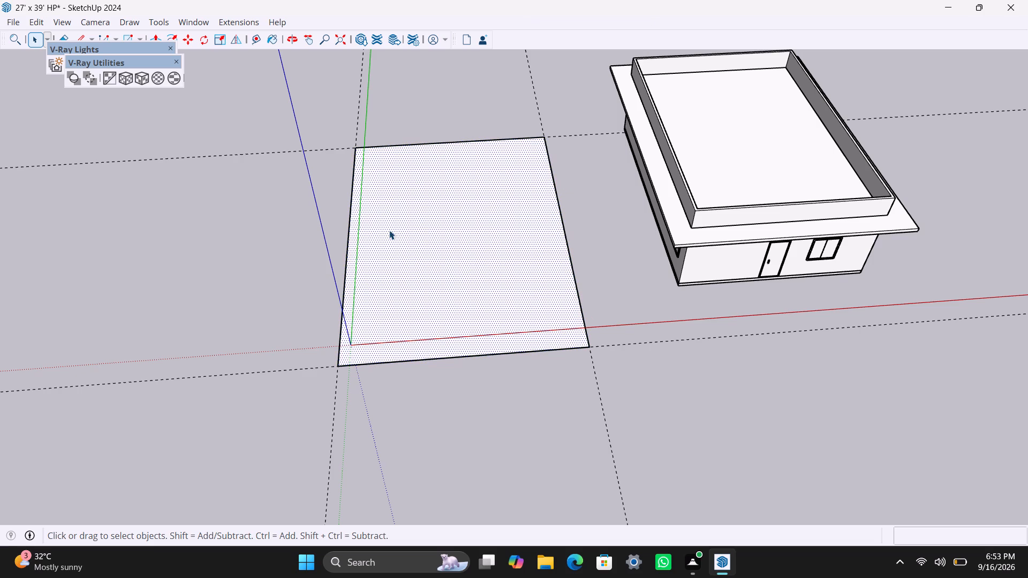
{"action": "key", "text": "f"}
{"action": "left_click", "coordinate": [399, 245]}
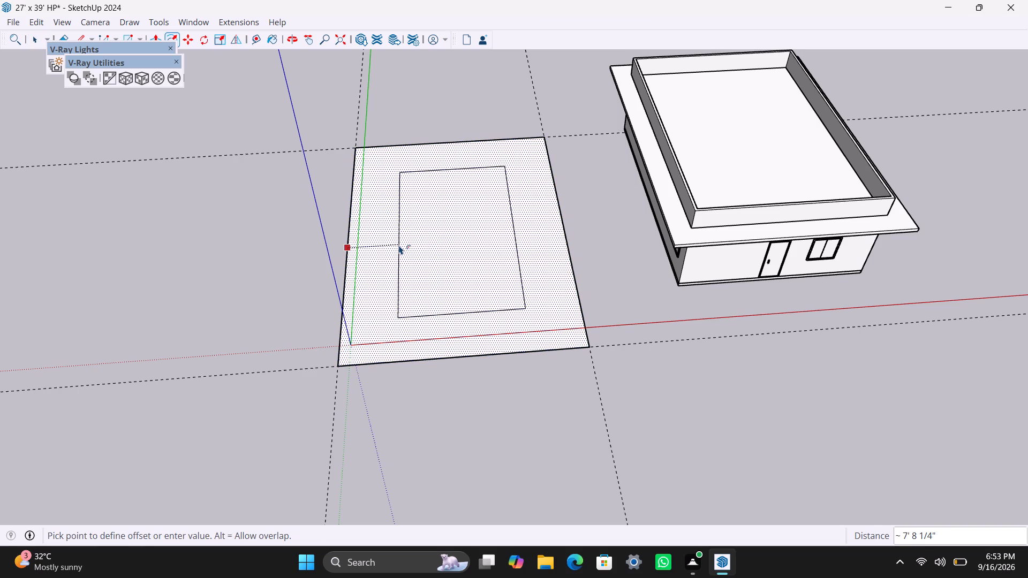
{"action": "type", "text": "3'"}
{"action": "key", "text": "Return"}
{"action": "key", "text": "space"}
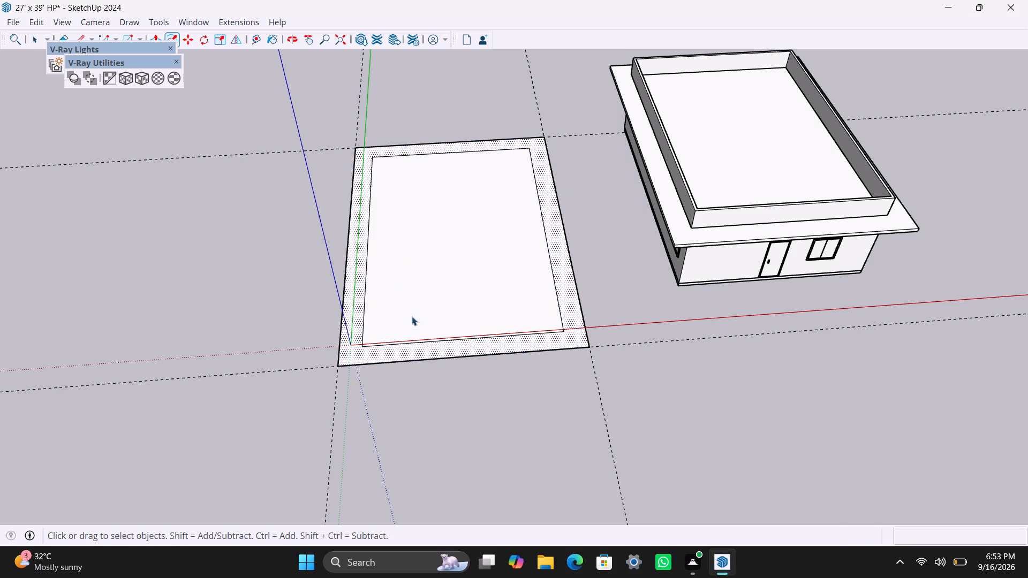
Move the inner rectangle's front edge 3' along the green axis, away from the plot's front edge.
{"action": "scroll", "coordinate": [414, 351], "scroll_direction": "up", "scroll_amount": 4}
{"action": "left_click", "coordinate": [424, 340]}
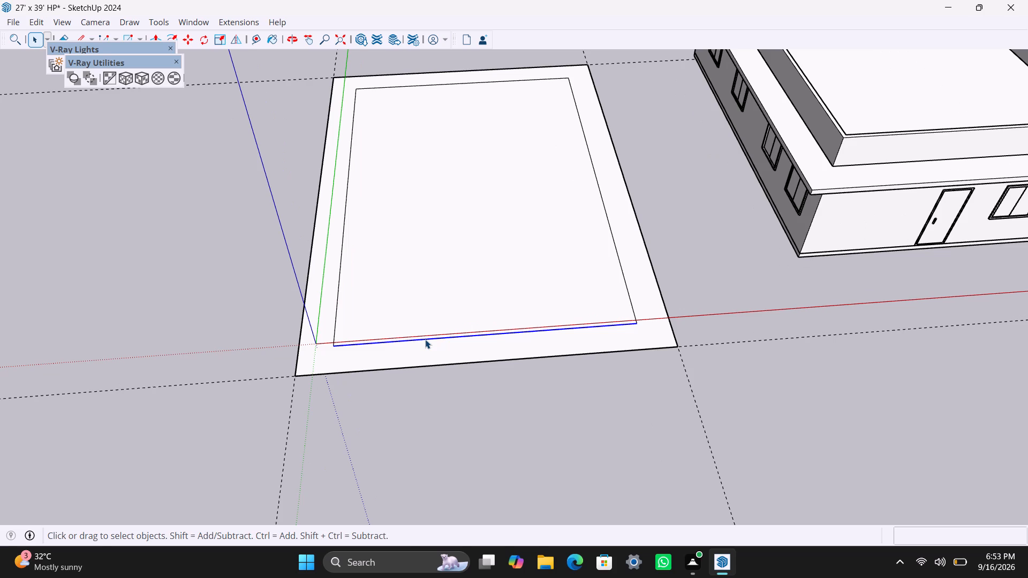
{"action": "key", "text": "m"}
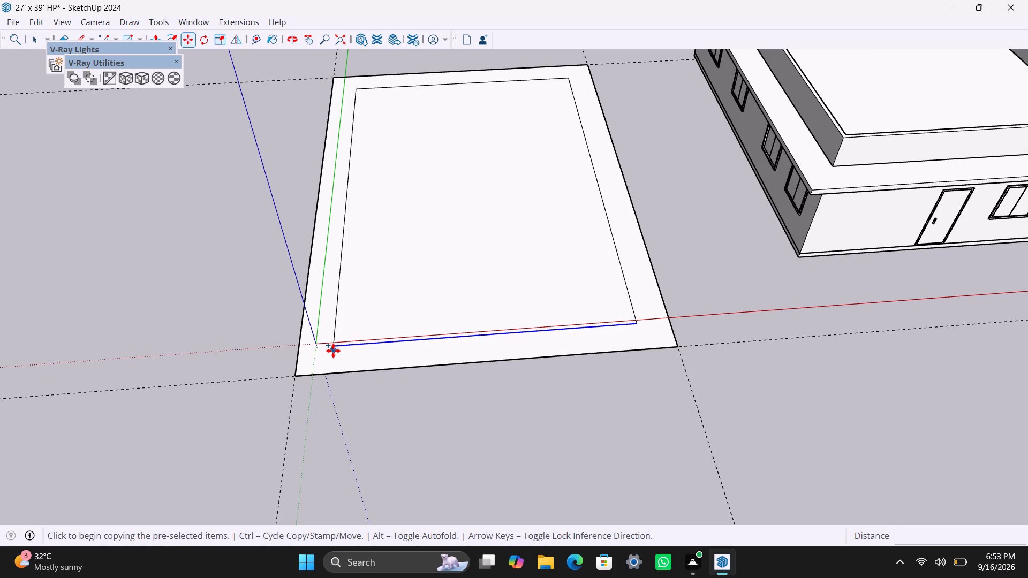
{"action": "key", "text": "space"}
{"action": "key", "text": "m"}
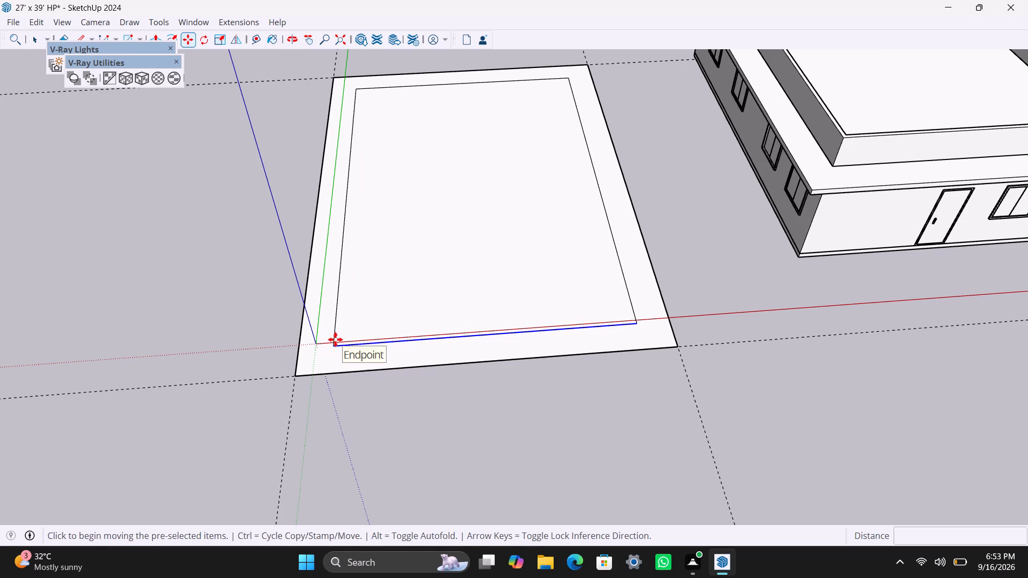
{"action": "left_click", "coordinate": [335, 339]}
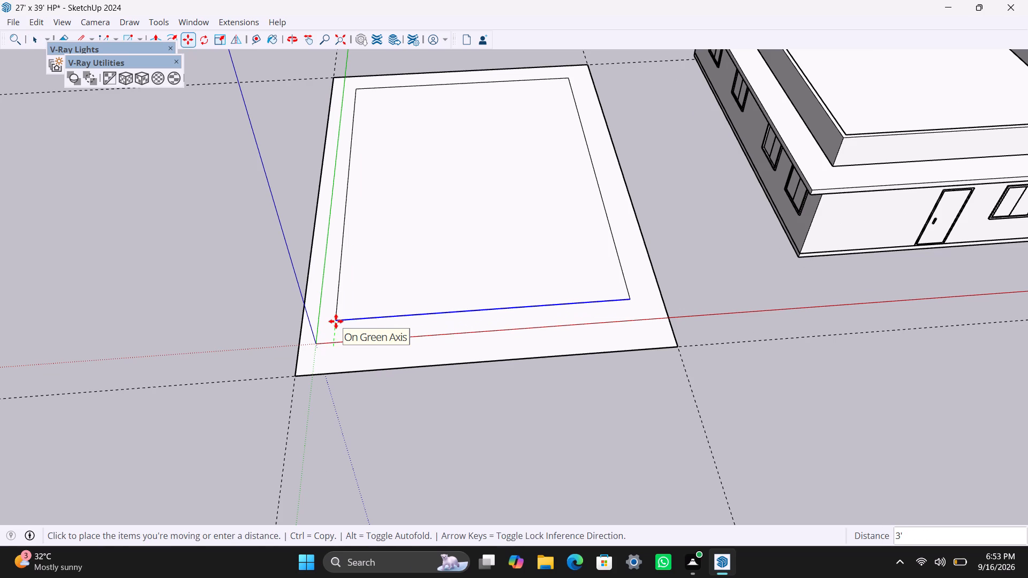
{"action": "type", "text": "3'"}
{"action": "key", "text": "Return"}
{"action": "key", "text": "space"}
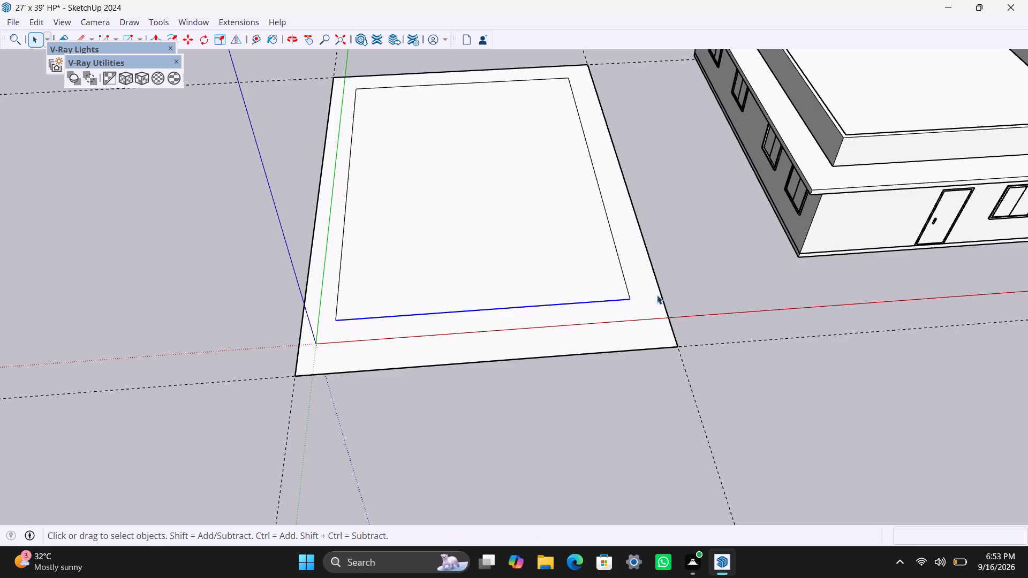
Select the complete house and move it by its front base corner onto the inner rectangle's front corner nearest the origin.
{"action": "left_click", "coordinate": [808, 242]}
{"action": "scroll", "coordinate": [811, 260], "scroll_direction": "down", "scroll_amount": 9}
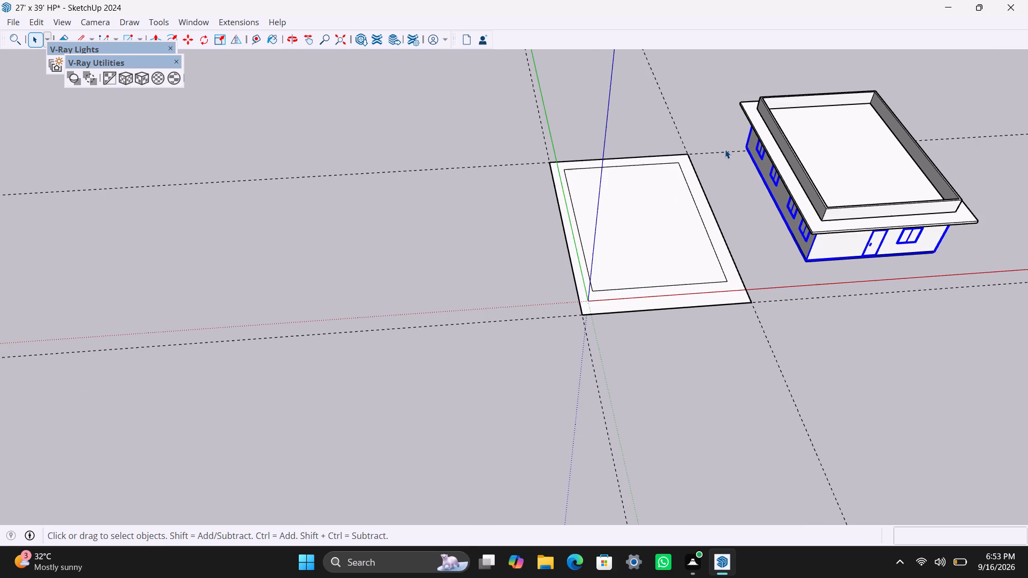
{"action": "left_click_drag", "start_coordinate": [722, 69], "coordinate": [1021, 285]}
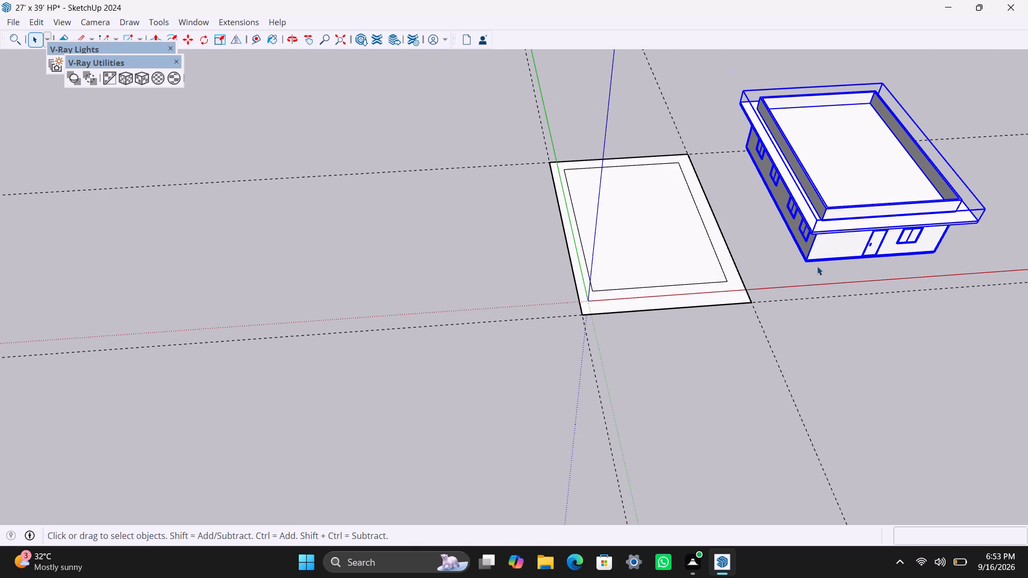
{"action": "key", "text": "m"}
{"action": "left_click_drag", "start_coordinate": [807, 260], "coordinate": [800, 261]}
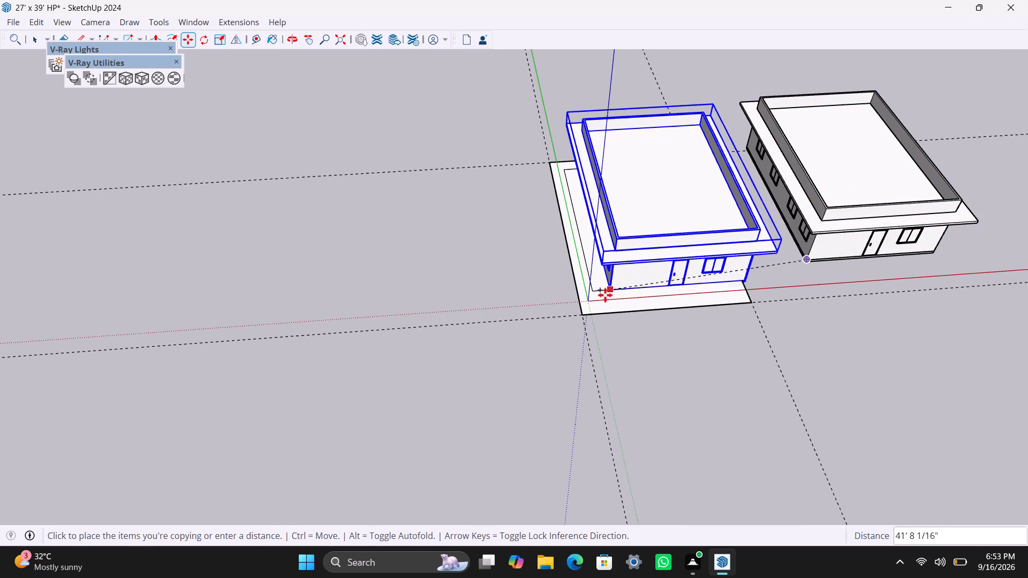
{"action": "key", "text": "Escape"}
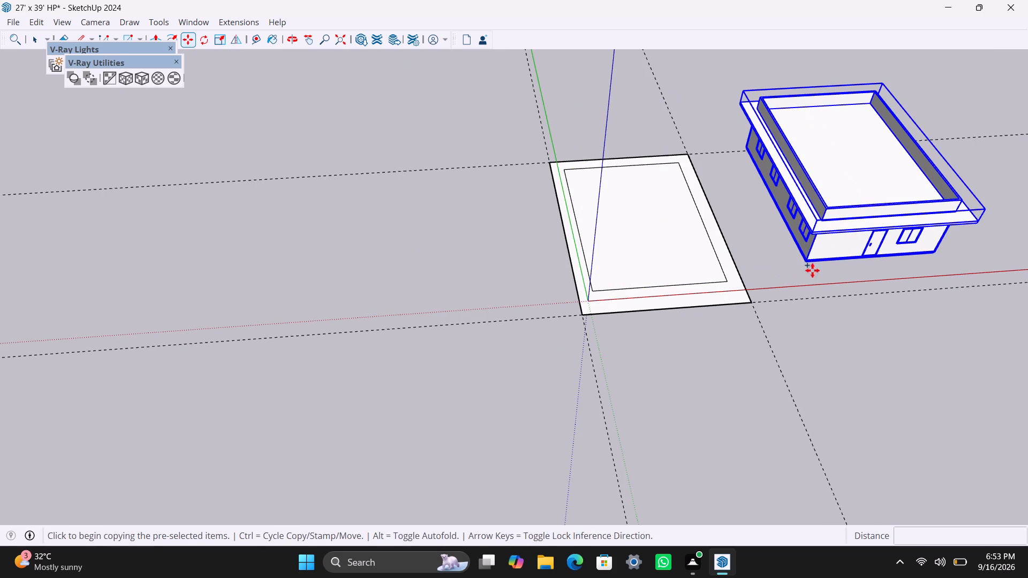
{"action": "key", "text": "m"}
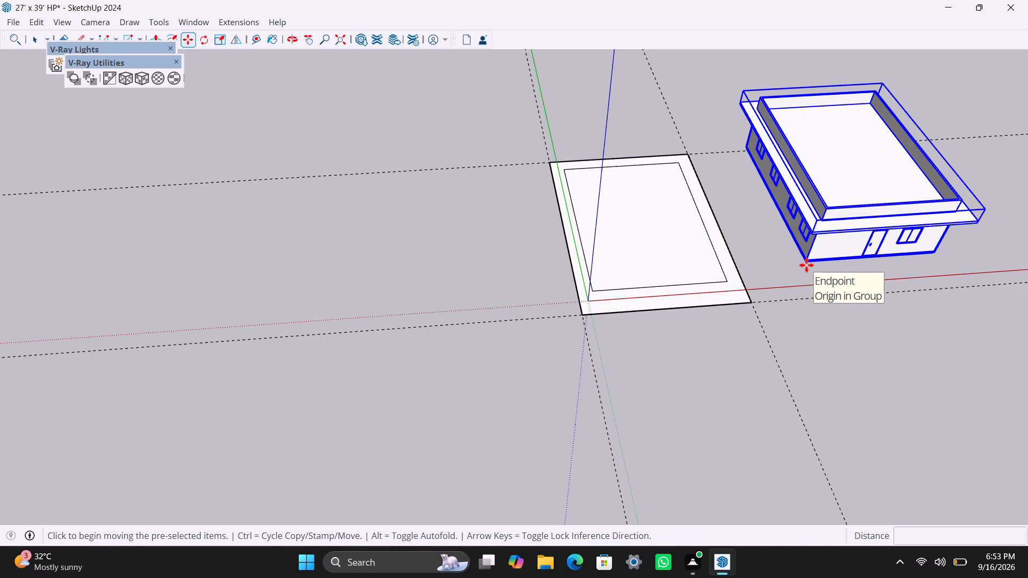
{"action": "left_click", "coordinate": [806, 261]}
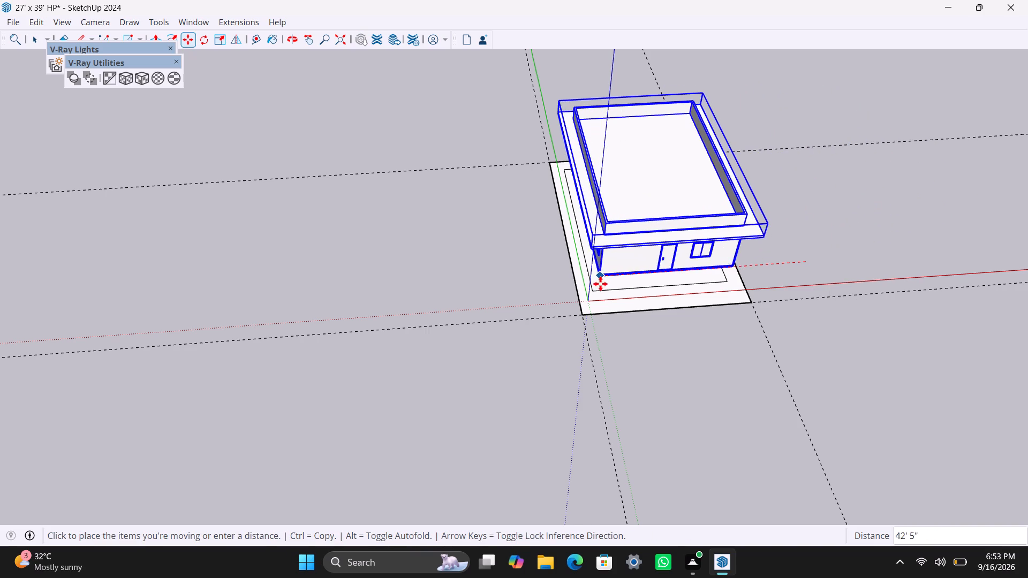
{"action": "left_click", "coordinate": [594, 290]}
{"action": "key", "text": "space"}
{"action": "left_click", "coordinate": [822, 302]}
Save the model with the house placed on the plot.
{"action": "scroll", "coordinate": [780, 375], "scroll_direction": "up", "scroll_amount": 3}
{"action": "middle_click_drag", "start_coordinate": [633, 381], "coordinate": [528, 361]}
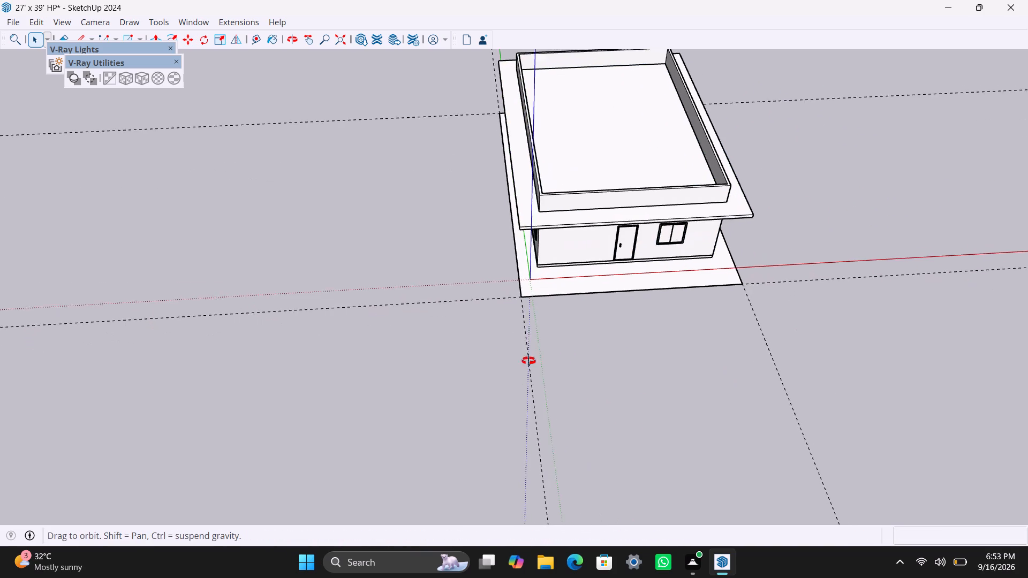
{"action": "middle_click_drag", "start_coordinate": [528, 361], "coordinate": [496, 284]}
{"action": "key", "text": "ctrl+s"}
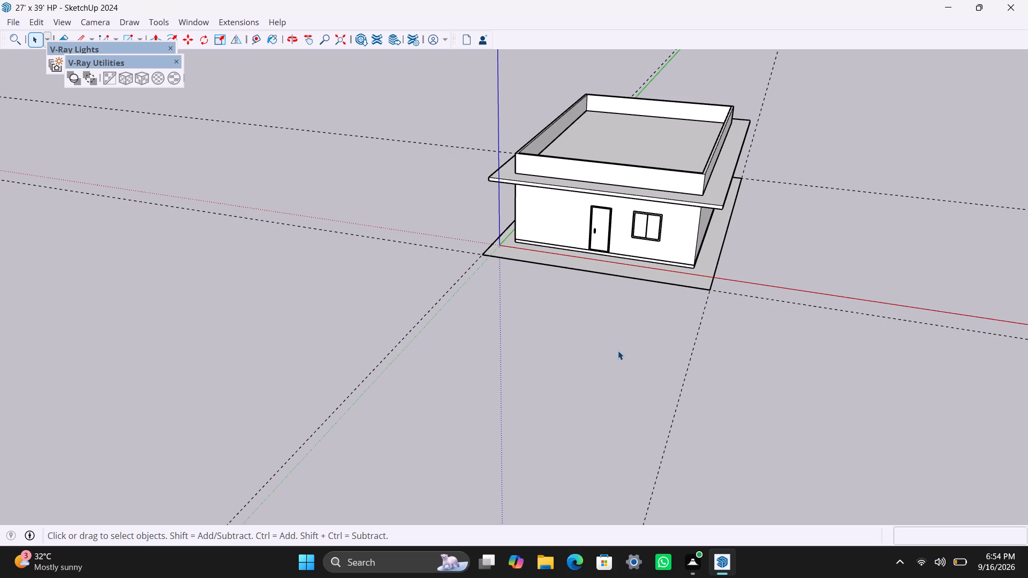
Examine the house on its plot from the front and both front corners, checking the setbacks around it.
{"action": "scroll", "coordinate": [702, 230], "scroll_direction": "down", "scroll_amount": 4}
{"action": "scroll", "coordinate": [565, 260], "scroll_direction": "up", "scroll_amount": 4}
{"action": "middle_click_drag", "start_coordinate": [572, 301], "coordinate": [683, 317]}
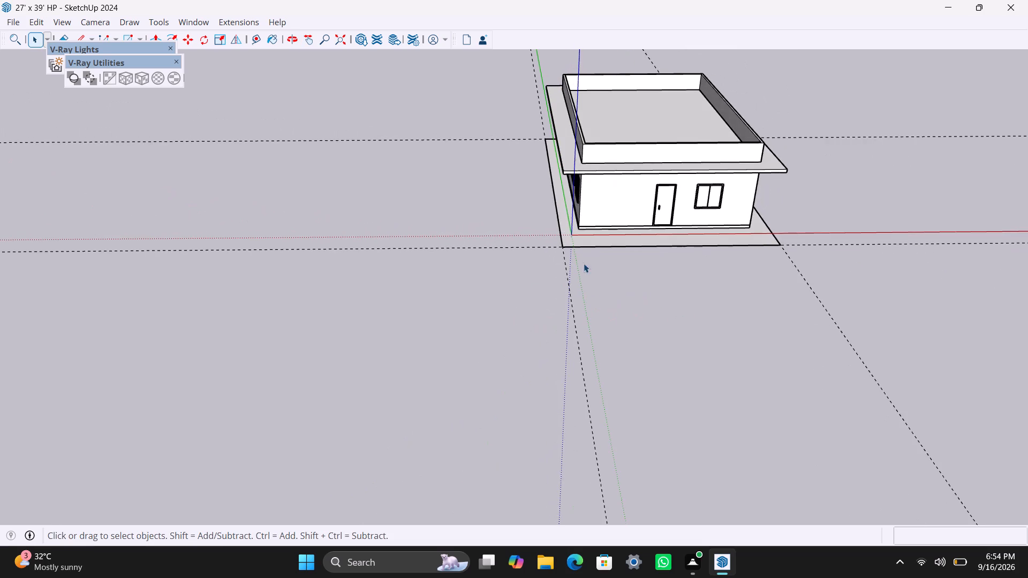
{"action": "scroll", "coordinate": [586, 263], "scroll_direction": "up", "scroll_amount": 2}
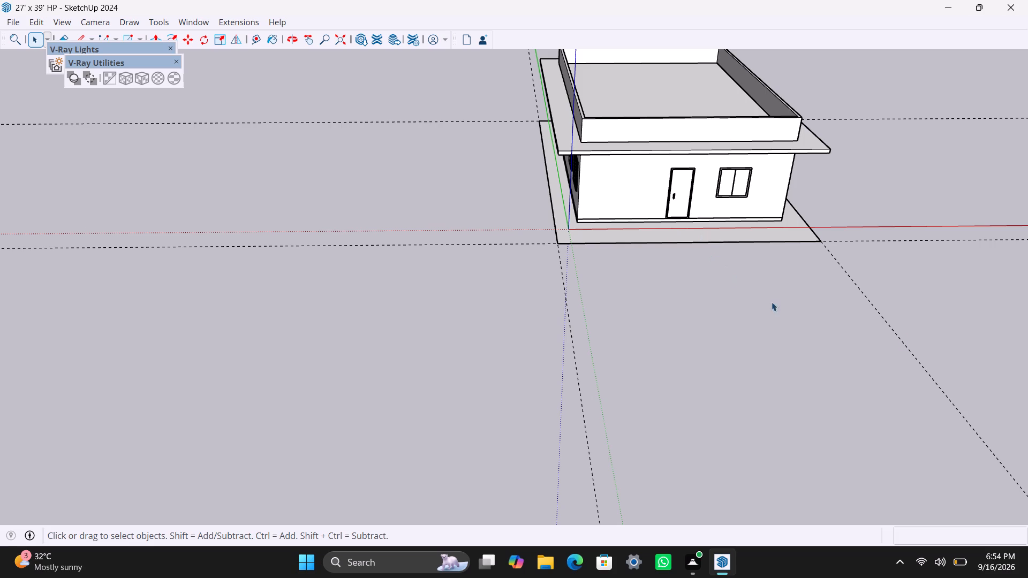
{"action": "scroll", "coordinate": [896, 302], "scroll_direction": "up", "scroll_amount": 1}
{"action": "scroll", "coordinate": [676, 279], "scroll_direction": "down", "scroll_amount": 10}
{"action": "middle_click_drag", "start_coordinate": [520, 306], "coordinate": [509, 309], "text": "shift"}
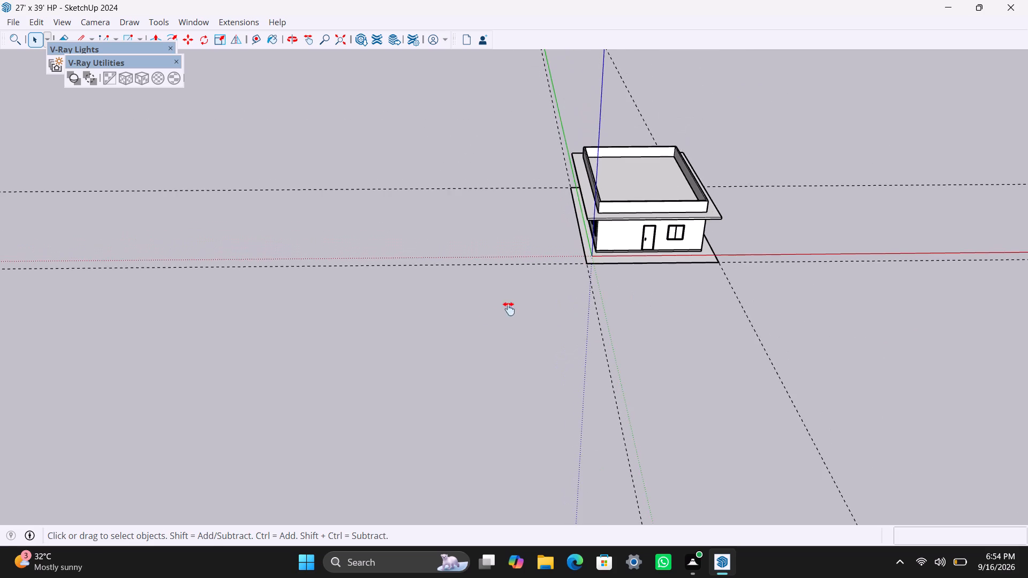
{"action": "middle_click_drag", "start_coordinate": [509, 309], "coordinate": [439, 351], "text": "shift"}
{"action": "scroll", "coordinate": [475, 322], "scroll_direction": "down", "scroll_amount": 1, "text": "shift"}
{"action": "scroll", "coordinate": [580, 334], "scroll_direction": "up", "scroll_amount": 4}
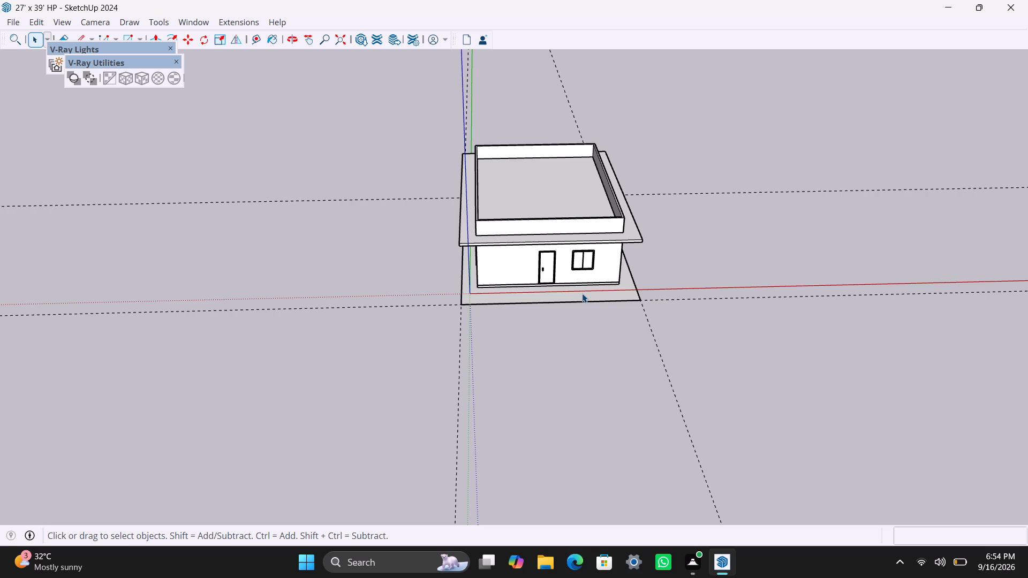
{"action": "scroll", "coordinate": [533, 360], "scroll_direction": "down", "scroll_amount": 2}
{"action": "scroll", "coordinate": [538, 328], "scroll_direction": "up", "scroll_amount": 2}
{"action": "middle_click_drag", "start_coordinate": [538, 328], "coordinate": [419, 361], "text": "shift"}
{"action": "scroll", "coordinate": [516, 353], "scroll_direction": "up", "scroll_amount": 2}
{"action": "middle_click_drag", "start_coordinate": [549, 333], "coordinate": [480, 335]}
{"action": "scroll", "coordinate": [484, 317], "scroll_direction": "up", "scroll_amount": 3}
{"action": "middle_click_drag", "start_coordinate": [464, 340], "coordinate": [464, 272]}
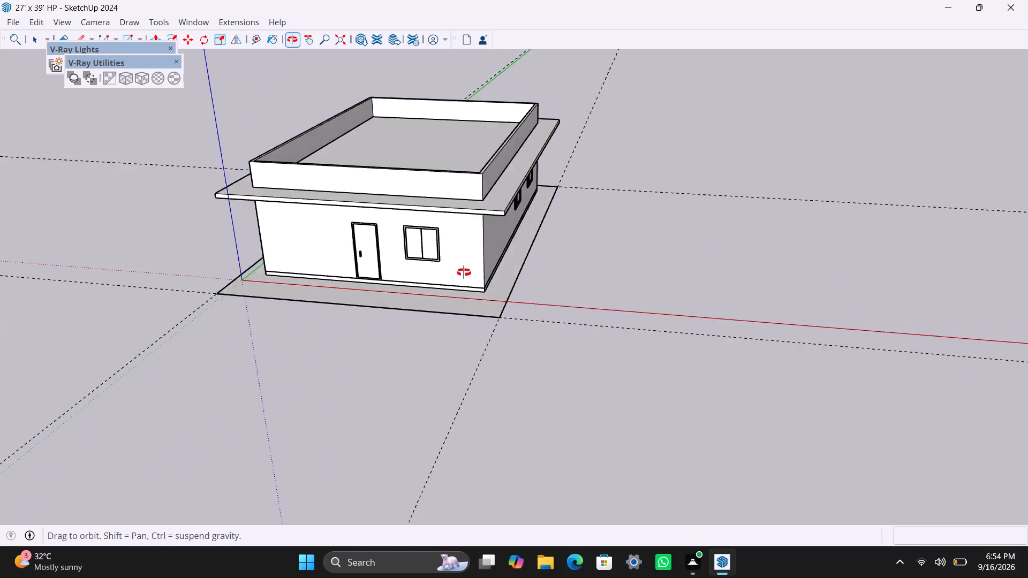
{"action": "middle_click_drag", "start_coordinate": [464, 272], "coordinate": [501, 243]}
{"action": "scroll", "coordinate": [488, 269], "scroll_direction": "up", "scroll_amount": 2}
{"action": "middle_click_drag", "start_coordinate": [458, 263], "coordinate": [466, 297]}
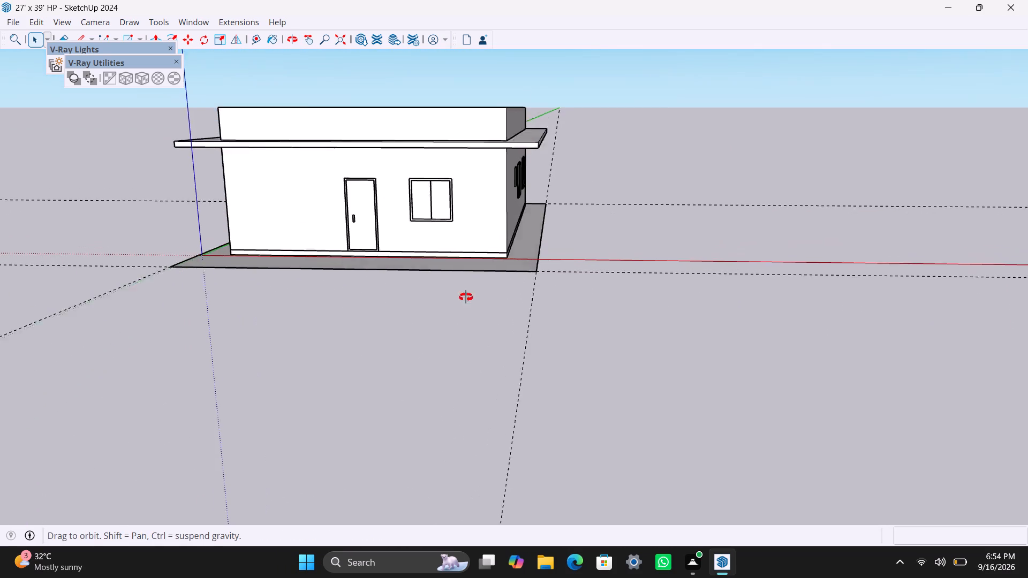
{"action": "middle_click_drag", "start_coordinate": [466, 297], "coordinate": [468, 331]}
{"action": "scroll", "coordinate": [488, 310], "scroll_direction": "up", "scroll_amount": 3}
Select the plot face with its edges and examine its underside and the setback strip along the front wall.
{"action": "double_click", "coordinate": [468, 326]}
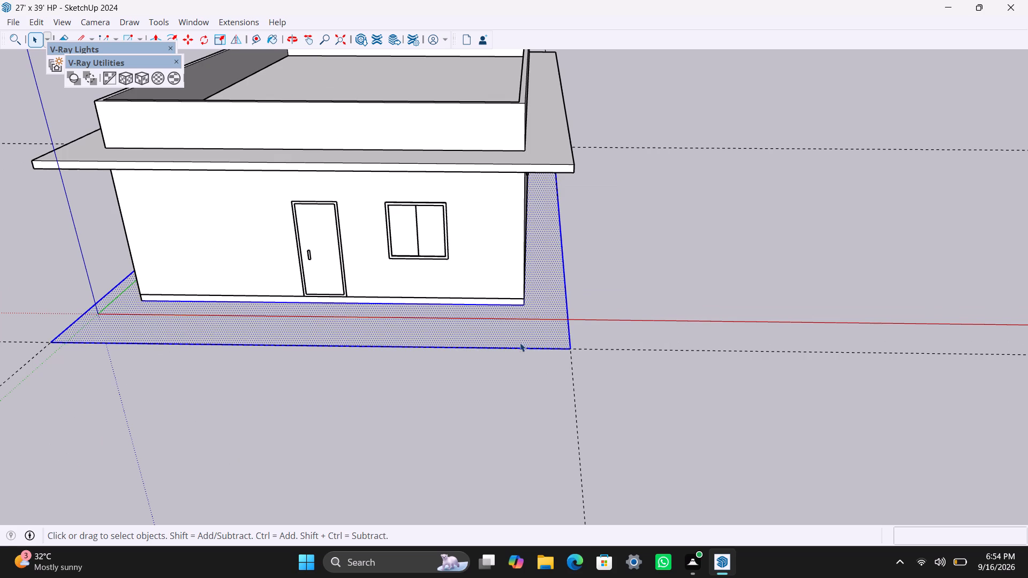
{"action": "scroll", "coordinate": [490, 370], "scroll_direction": "up", "scroll_amount": 2}
{"action": "middle_click_drag", "start_coordinate": [466, 378], "coordinate": [442, 226]}
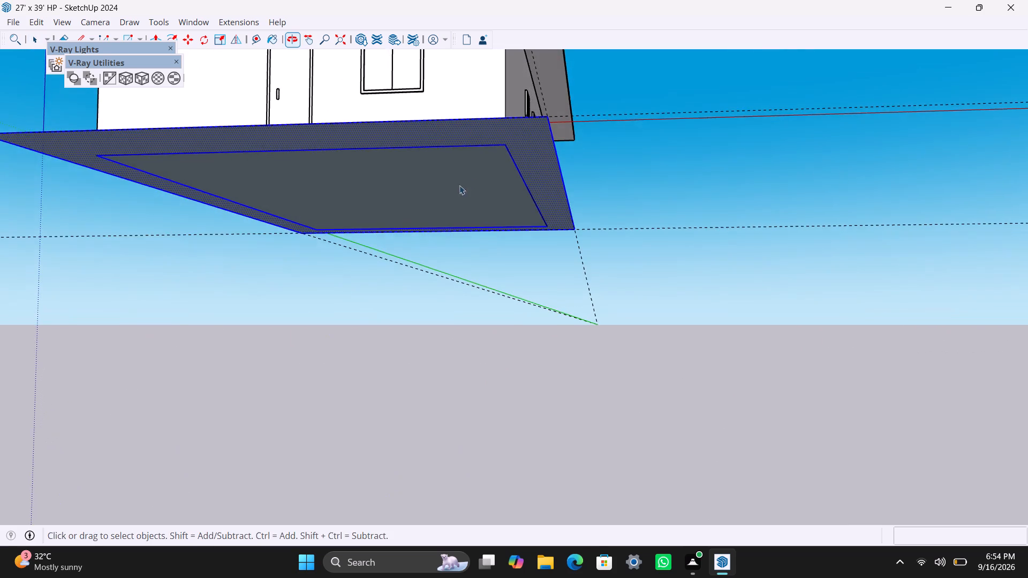
{"action": "scroll", "coordinate": [490, 157], "scroll_direction": "up", "scroll_amount": 2}
{"action": "middle_click_drag", "start_coordinate": [457, 132], "coordinate": [497, 119]}
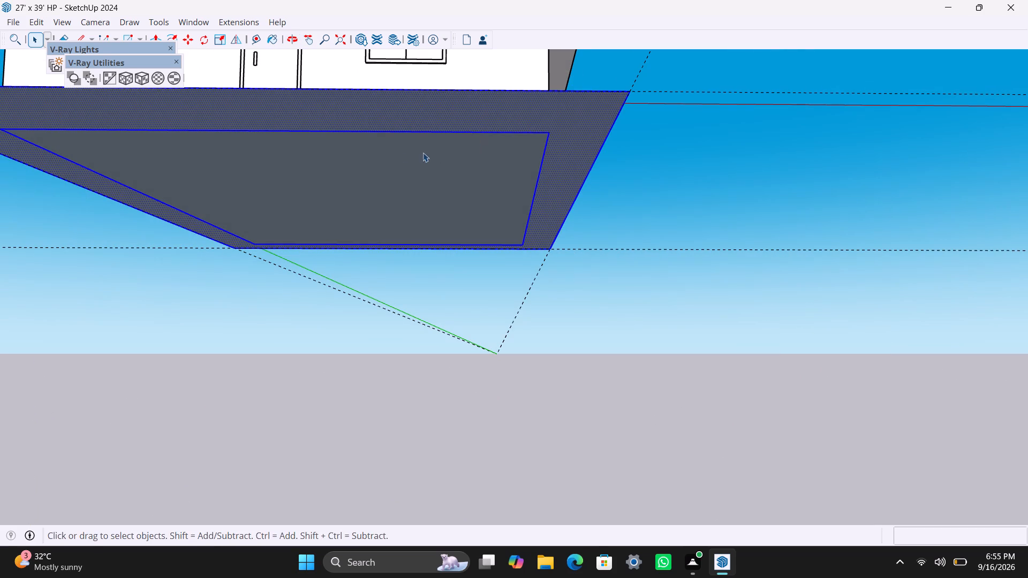
{"action": "middle_click_drag", "start_coordinate": [330, 141], "coordinate": [396, 252]}
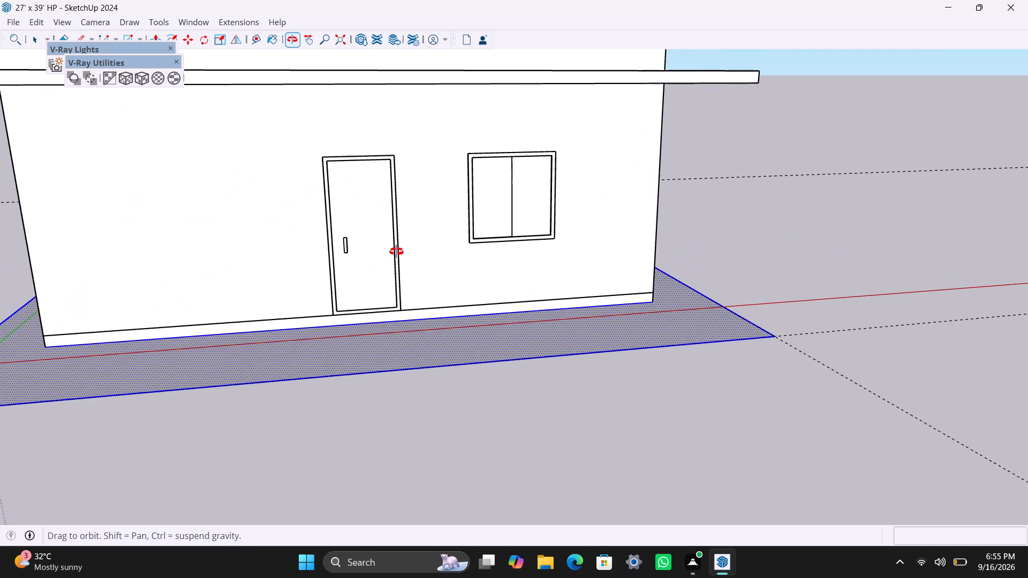
{"action": "middle_click_drag", "start_coordinate": [396, 252], "coordinate": [346, 254]}
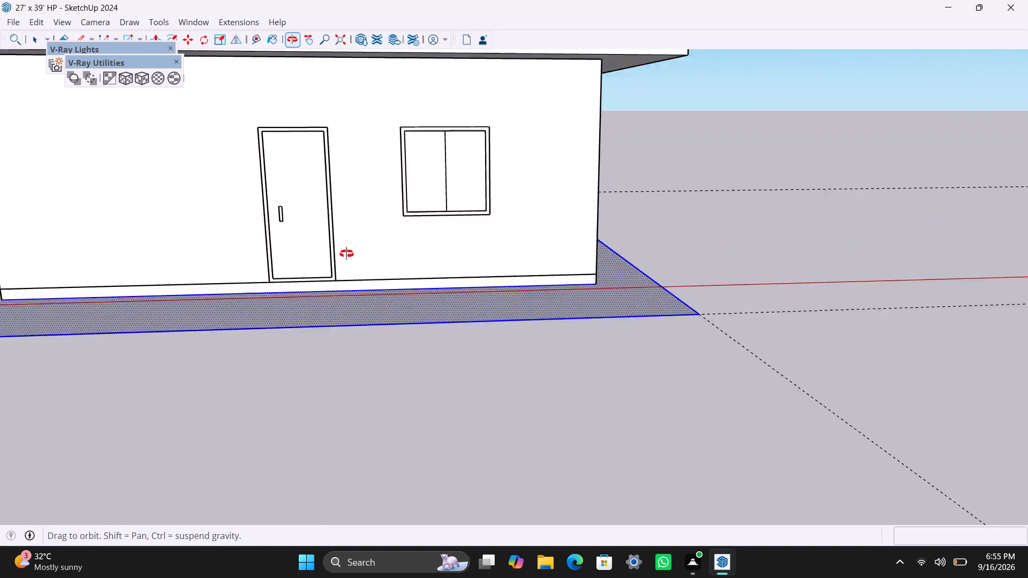
{"action": "middle_click_drag", "start_coordinate": [346, 254], "coordinate": [343, 255]}
{"action": "left_click", "coordinate": [706, 255]}
Save the model again with the whole house in front view.
{"action": "scroll", "coordinate": [561, 387], "scroll_direction": "down", "scroll_amount": 3}
{"action": "scroll", "coordinate": [638, 363], "scroll_direction": "down", "scroll_amount": 3}
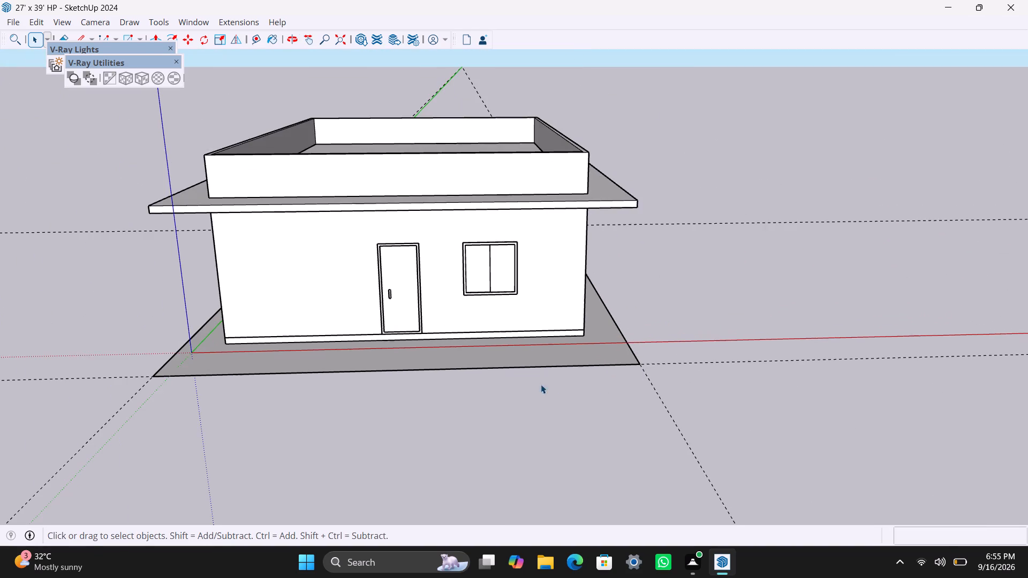
{"action": "scroll", "coordinate": [560, 379], "scroll_direction": "down", "scroll_amount": 2}
{"action": "middle_click_drag", "start_coordinate": [528, 382], "coordinate": [538, 423], "text": "shift"}
{"action": "key", "text": "ctrl+s"}
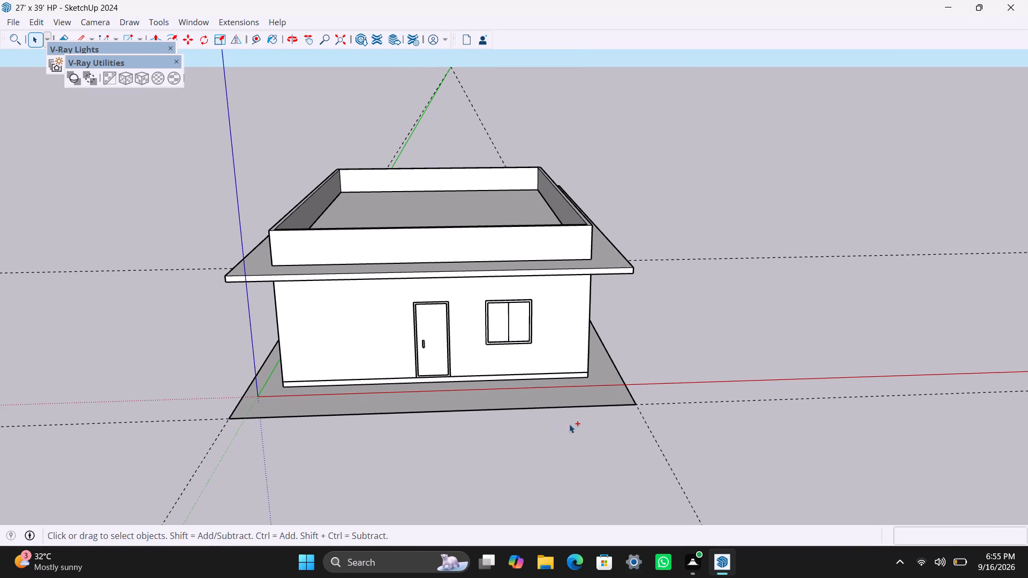
{"action": "key", "text": "space"}
Delete all guides from the model.
{"action": "scroll", "coordinate": [609, 353], "scroll_direction": "down", "scroll_amount": 3}
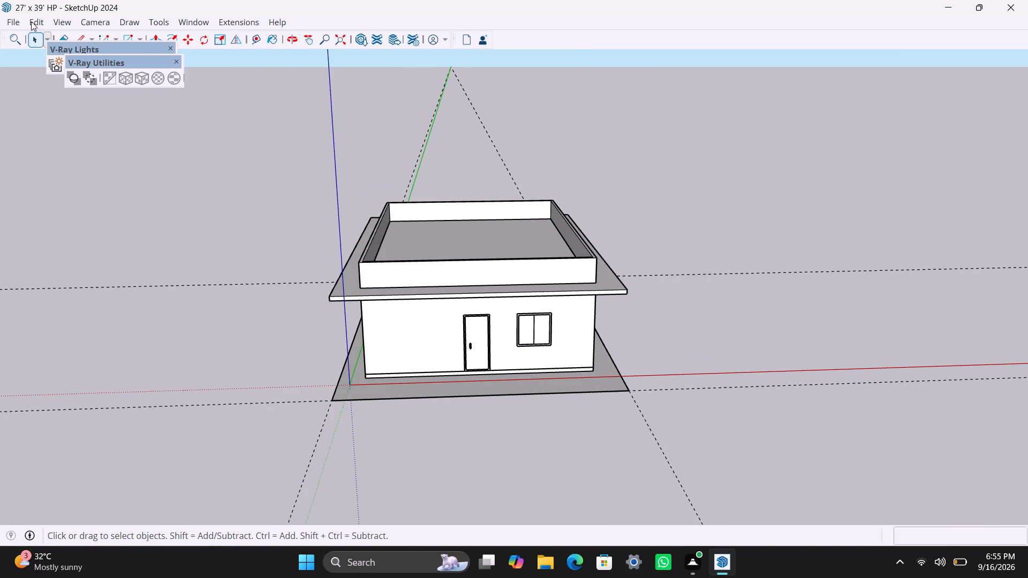
{"action": "left_click", "coordinate": [31, 21]}
{"action": "left_click", "coordinate": [82, 159]}
{"action": "scroll", "coordinate": [638, 359], "scroll_direction": "down", "scroll_amount": 3}
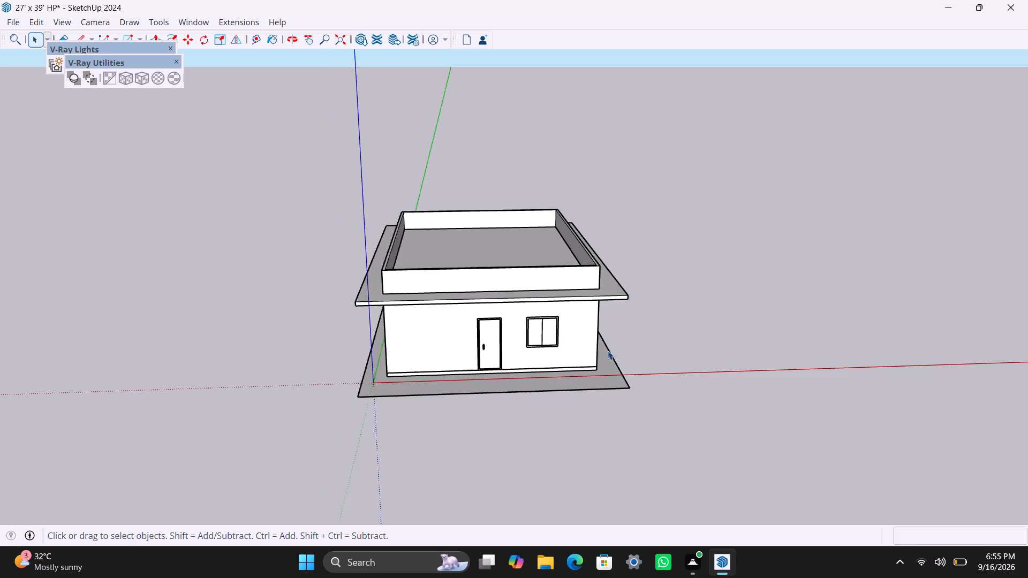
Save the model with the guides cleared.
{"action": "middle_click_drag", "start_coordinate": [600, 352], "coordinate": [533, 380]}
{"action": "key", "text": "ctrl+s"}
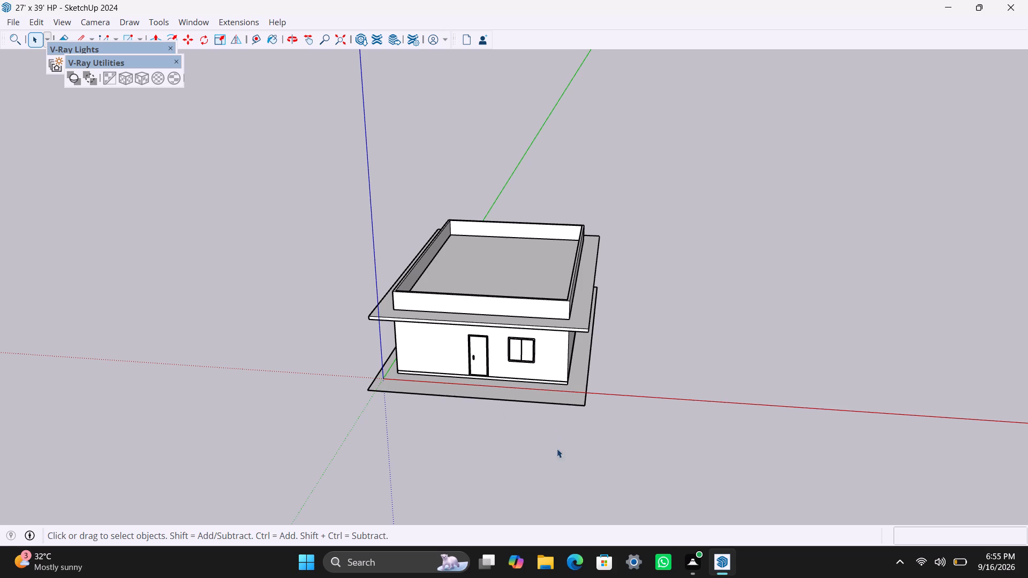
Examine the house and its surrounding plot from the front.
{"action": "scroll", "coordinate": [547, 433], "scroll_direction": "down", "scroll_amount": 2}
{"action": "middle_click_drag", "start_coordinate": [471, 417], "coordinate": [492, 420]}
{"action": "scroll", "coordinate": [525, 398], "scroll_direction": "up", "scroll_amount": 7}
{"action": "middle_click_drag", "start_coordinate": [497, 414], "coordinate": [518, 423]}
{"action": "scroll", "coordinate": [510, 391], "scroll_direction": "up", "scroll_amount": 2}
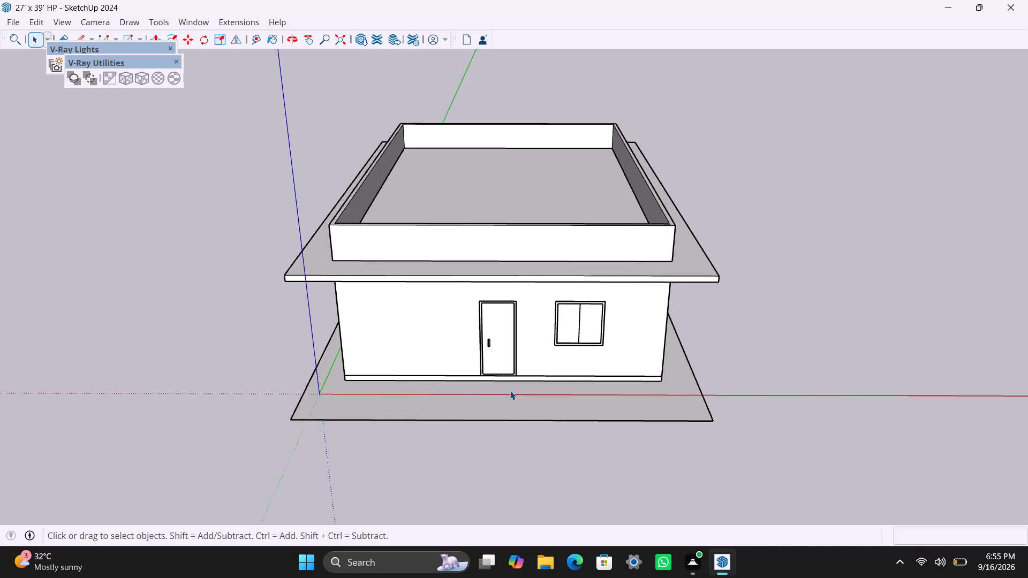
{"action": "middle_click_drag", "start_coordinate": [501, 392], "coordinate": [512, 401]}
{"action": "scroll", "coordinate": [512, 401], "scroll_direction": "up", "scroll_amount": 1, "text": "shift"}
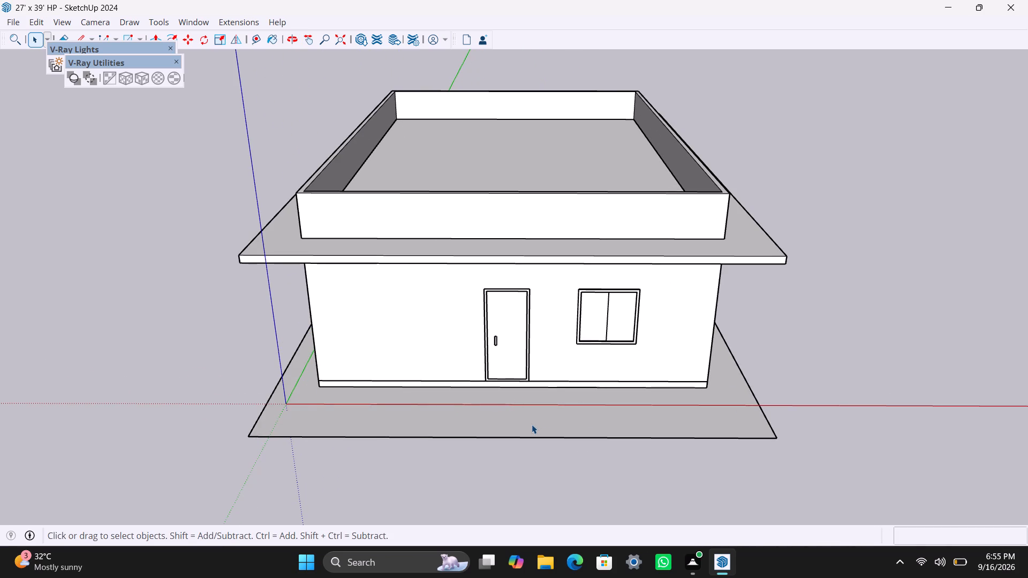
{"action": "scroll", "coordinate": [532, 424], "scroll_direction": "down", "scroll_amount": 2}
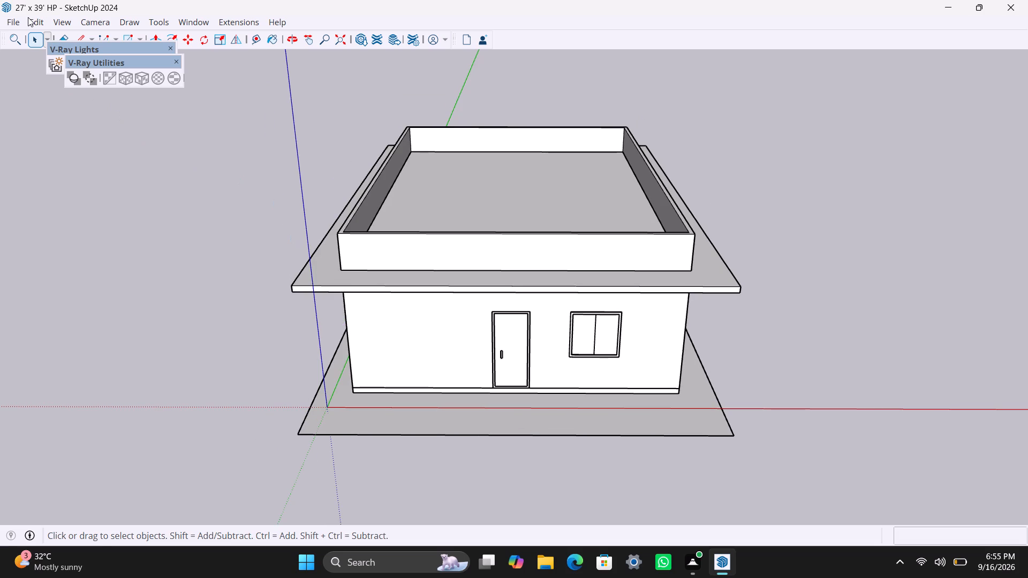
{"action": "left_click", "coordinate": [28, 19]}
{"action": "left_click", "coordinate": [77, 153]}
Move the roof slab and parapet group about 47' 10" off to the side of the house, uncovering the rooms.
{"action": "scroll", "coordinate": [469, 397], "scroll_direction": "down", "scroll_amount": 3}
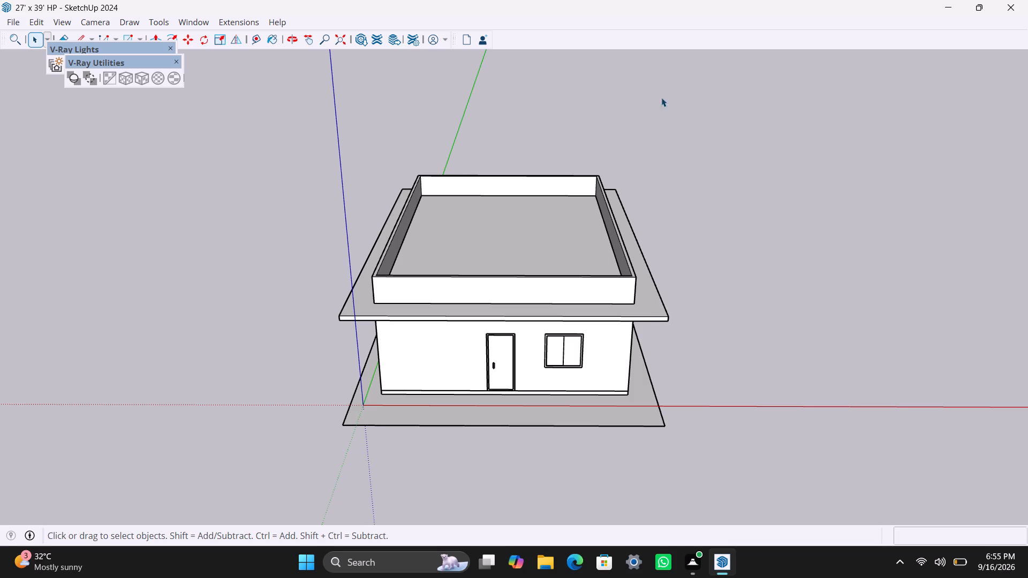
{"action": "scroll", "coordinate": [532, 240], "scroll_direction": "up", "scroll_amount": 2}
{"action": "scroll", "coordinate": [543, 285], "scroll_direction": "down", "scroll_amount": 3}
{"action": "scroll", "coordinate": [527, 322], "scroll_direction": "up", "scroll_amount": 3}
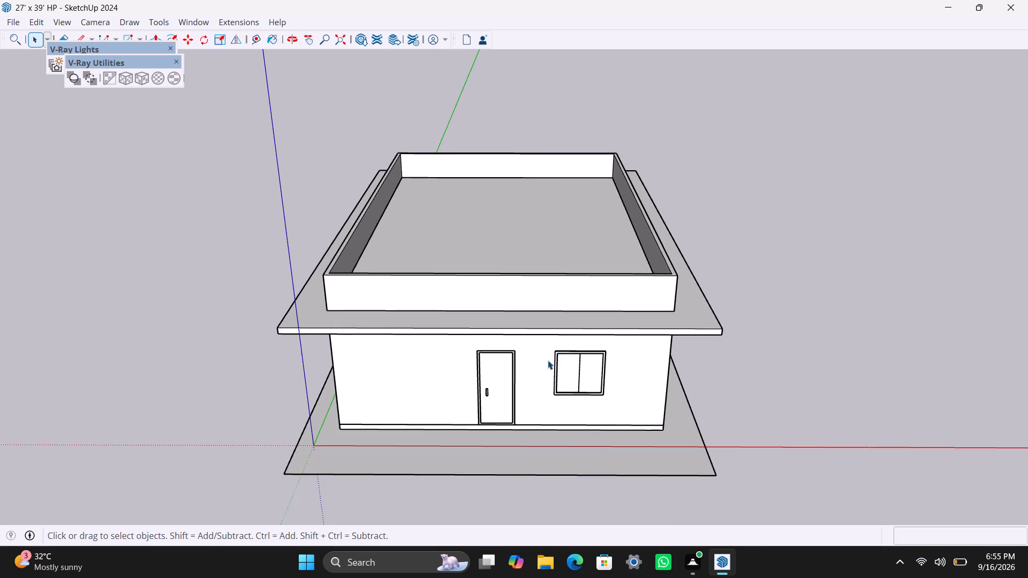
{"action": "middle_click_drag", "start_coordinate": [548, 360], "coordinate": [563, 394]}
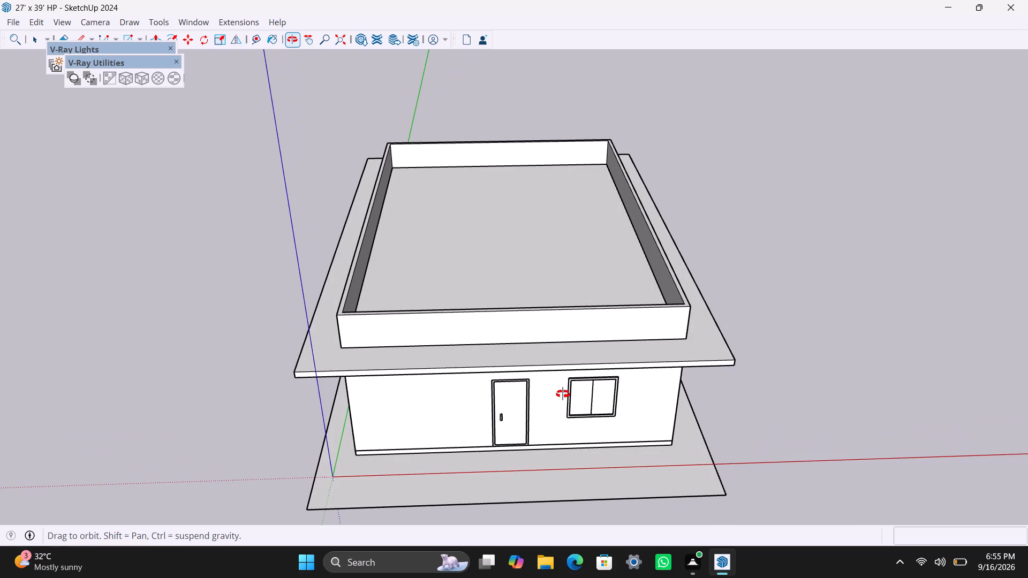
{"action": "middle_click_drag", "start_coordinate": [563, 394], "coordinate": [547, 391]}
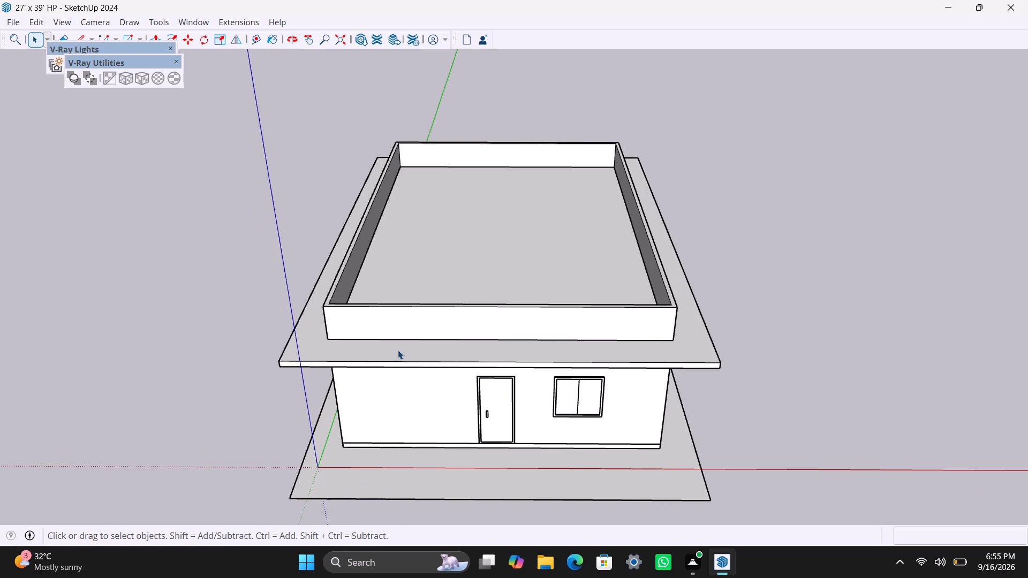
{"action": "left_click", "coordinate": [395, 348]}
{"action": "key", "text": "m"}
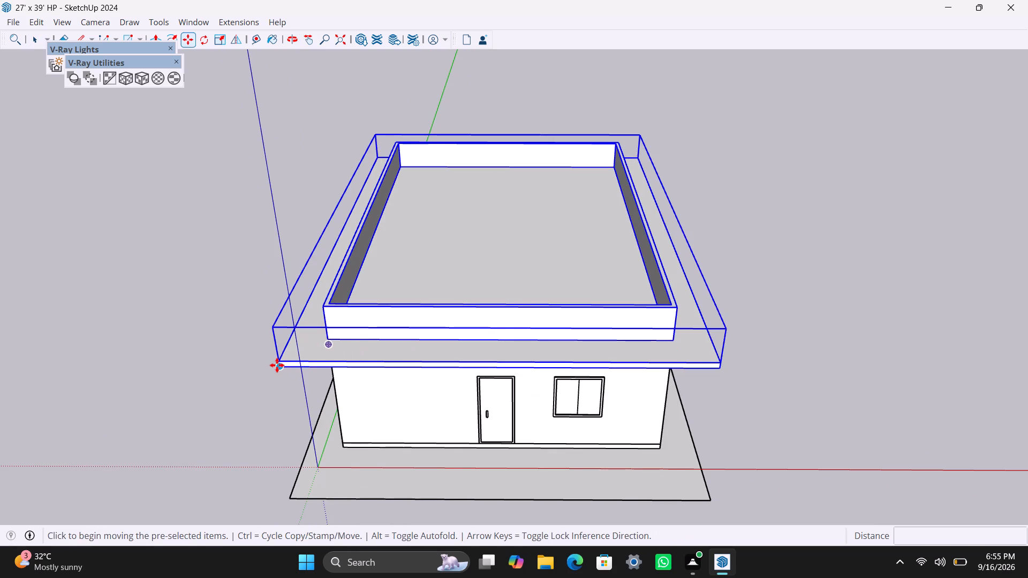
{"action": "left_click", "coordinate": [281, 363]}
{"action": "left_click", "coordinate": [844, 288]}
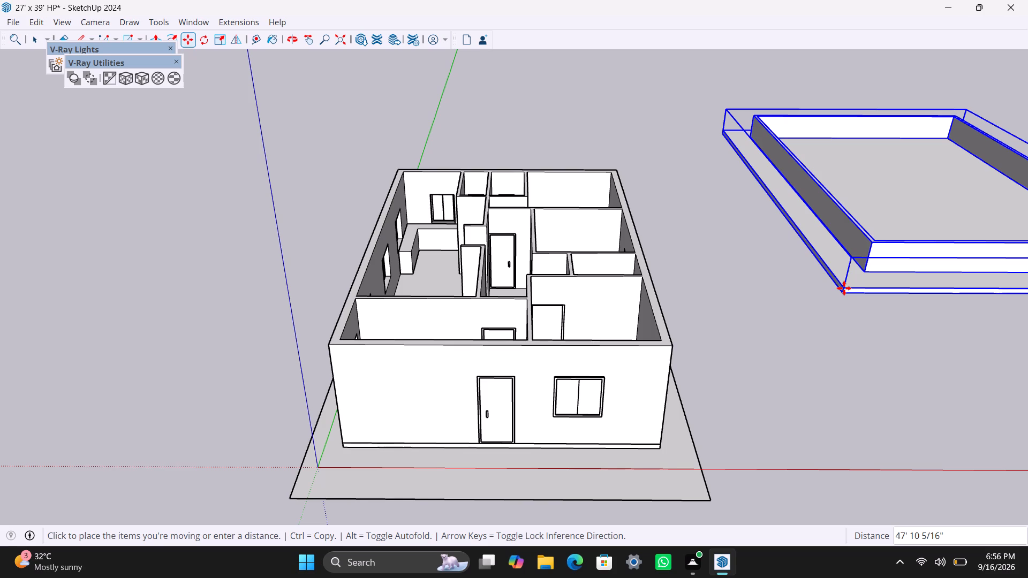
Draw a 3' deep rectangle across the floor of the narrow front room, against its end wall with the window.
{"action": "scroll", "coordinate": [579, 344], "scroll_direction": "down", "scroll_amount": 3}
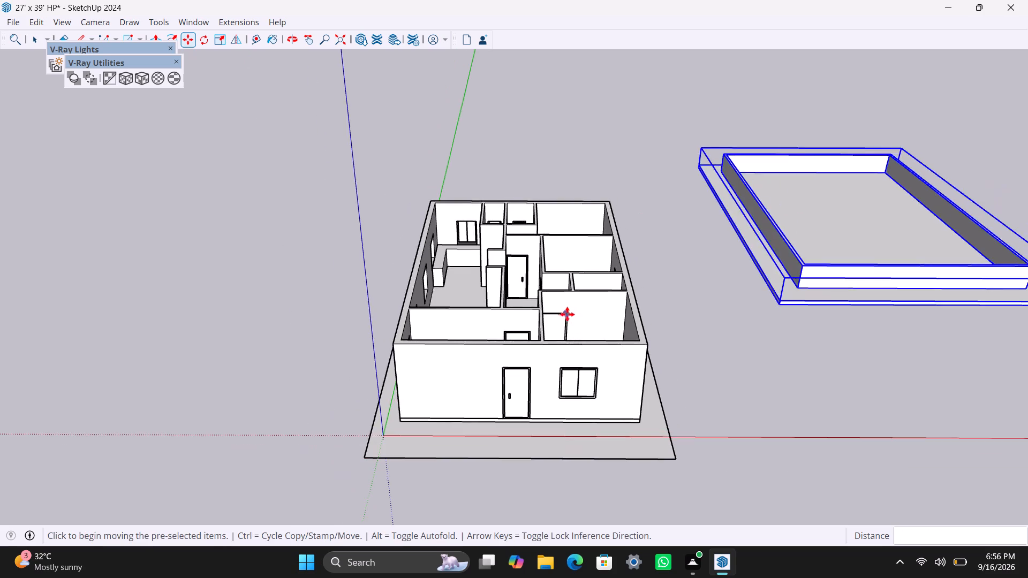
{"action": "middle_click_drag", "start_coordinate": [572, 315], "coordinate": [233, 513]}
{"action": "scroll", "coordinate": [361, 344], "scroll_direction": "up", "scroll_amount": 6}
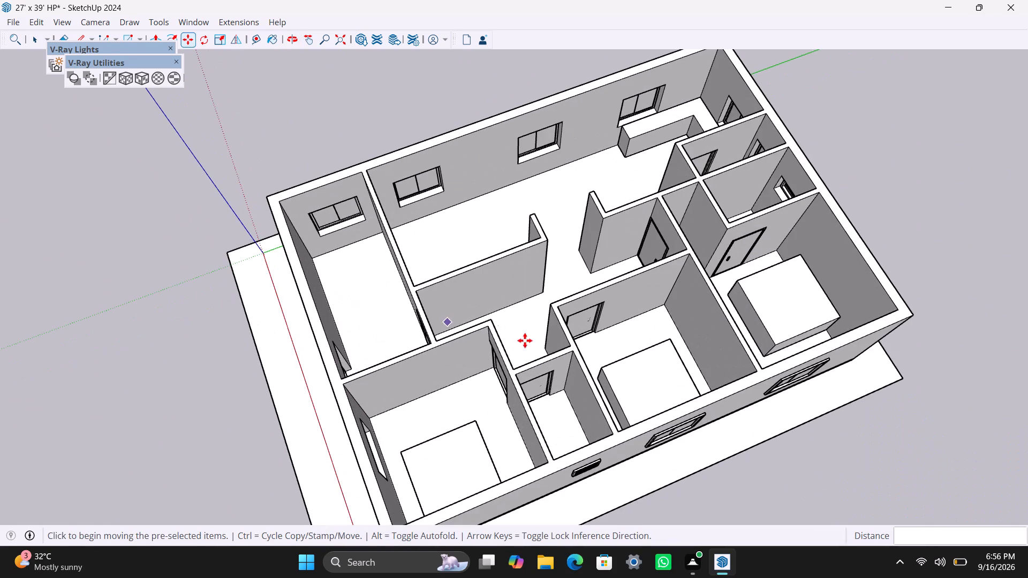
{"action": "middle_click_drag", "start_coordinate": [442, 362], "coordinate": [364, 350]}
{"action": "scroll", "coordinate": [368, 285], "scroll_direction": "up", "scroll_amount": 3}
{"action": "middle_click_drag", "start_coordinate": [377, 274], "coordinate": [488, 328], "text": "shift"}
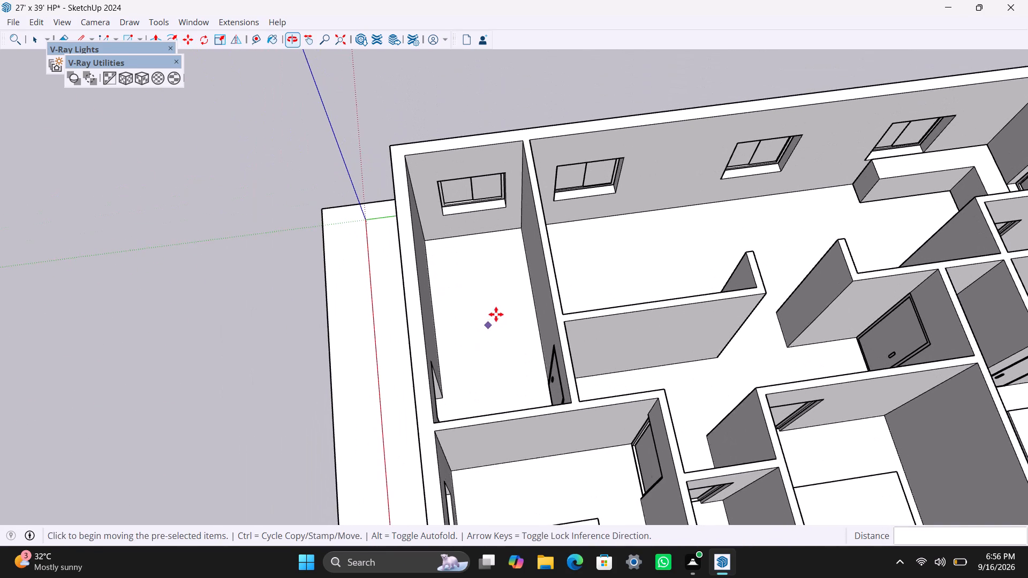
{"action": "scroll", "coordinate": [497, 310], "scroll_direction": "up", "scroll_amount": 2}
{"action": "key", "text": "space"}
{"action": "scroll", "coordinate": [477, 233], "scroll_direction": "up", "scroll_amount": 2}
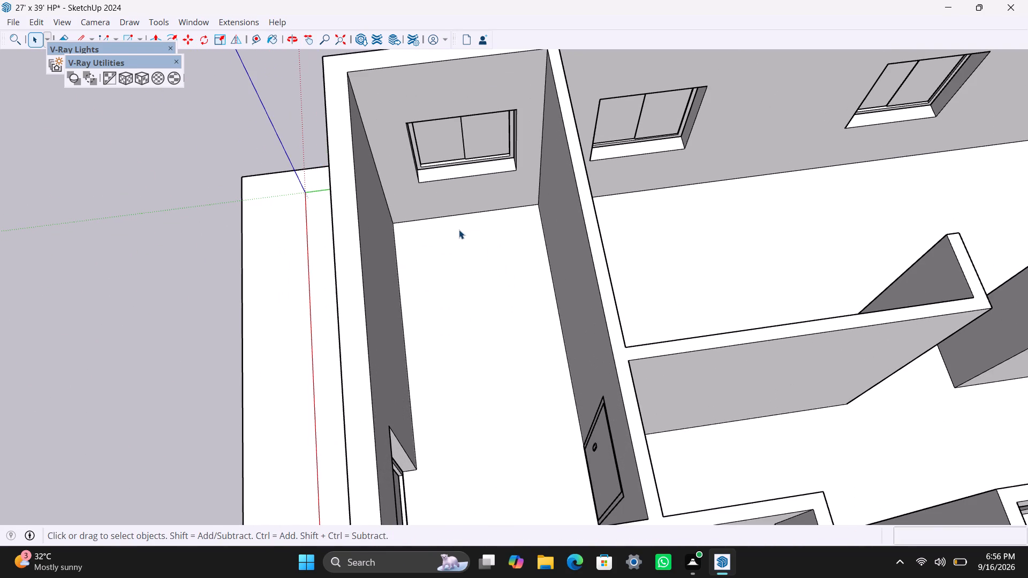
{"action": "key", "text": "r"}
{"action": "left_click", "coordinate": [391, 220]}
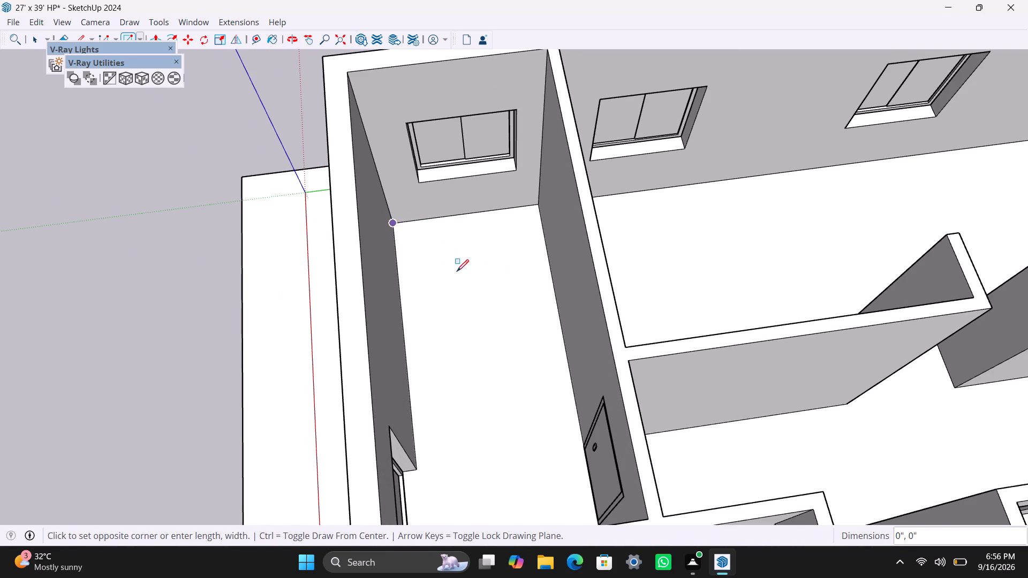
{"action": "type", "text": "3'"}
{"action": "key", "text": "Return"}
{"action": "key", "text": "space"}
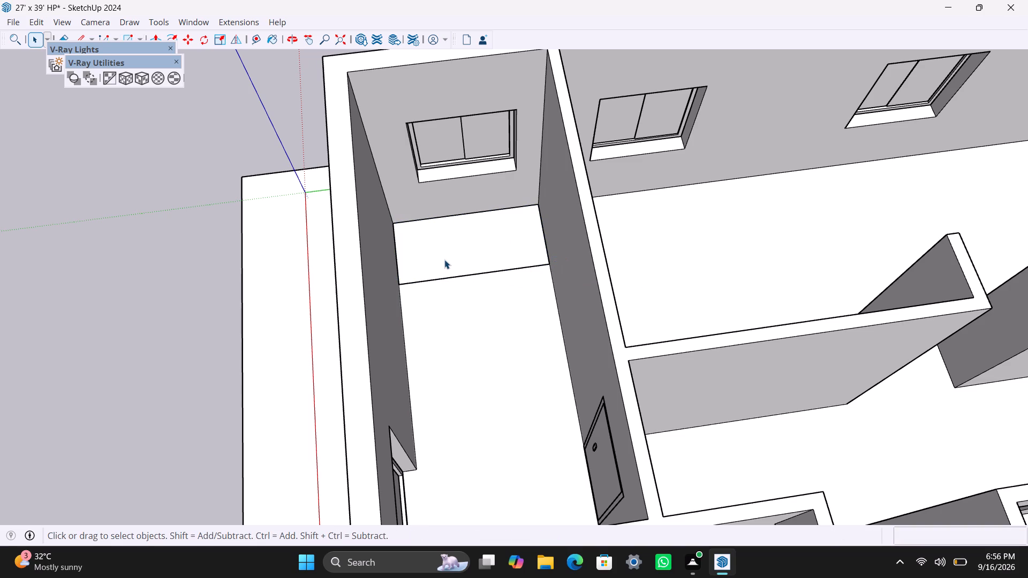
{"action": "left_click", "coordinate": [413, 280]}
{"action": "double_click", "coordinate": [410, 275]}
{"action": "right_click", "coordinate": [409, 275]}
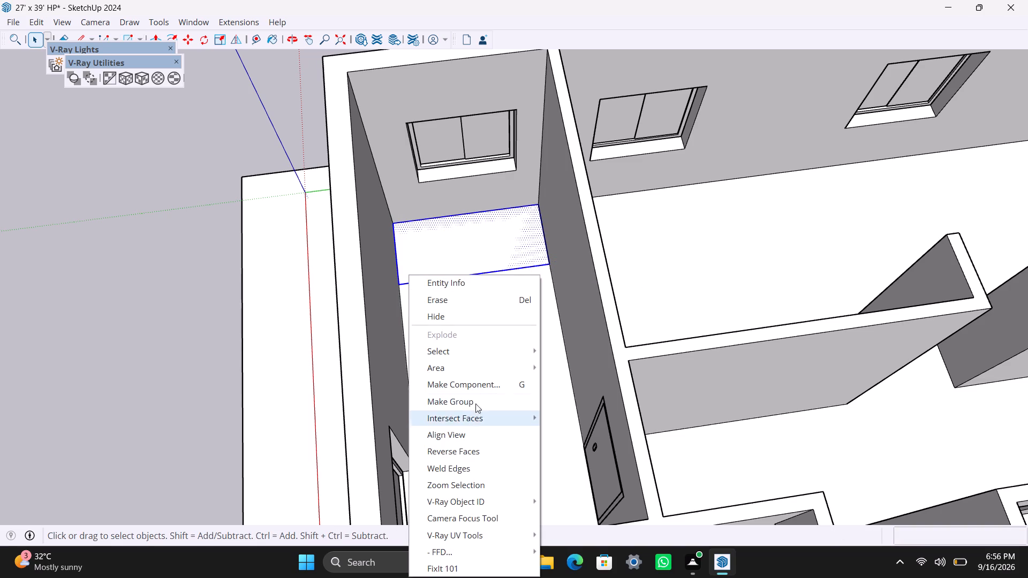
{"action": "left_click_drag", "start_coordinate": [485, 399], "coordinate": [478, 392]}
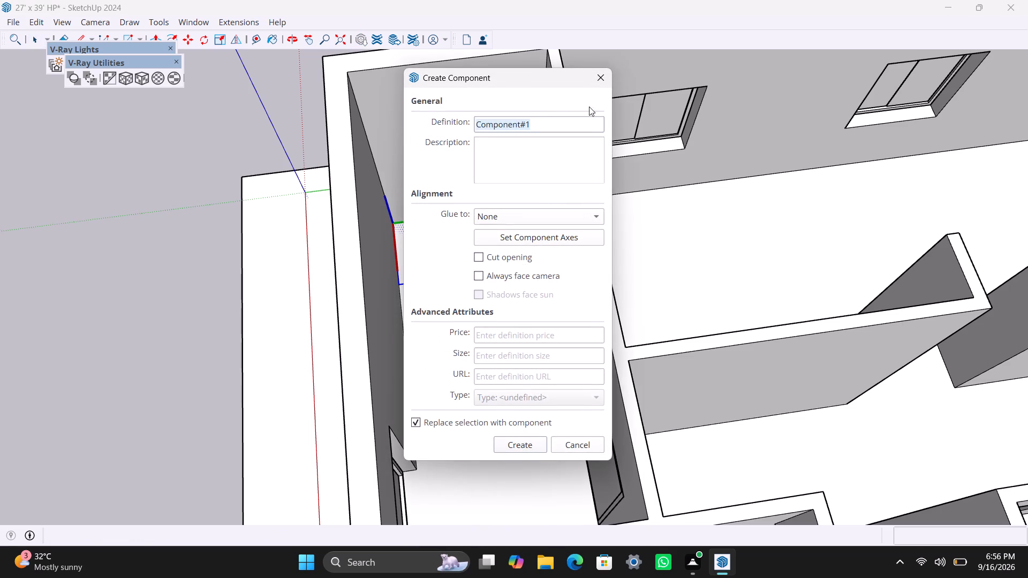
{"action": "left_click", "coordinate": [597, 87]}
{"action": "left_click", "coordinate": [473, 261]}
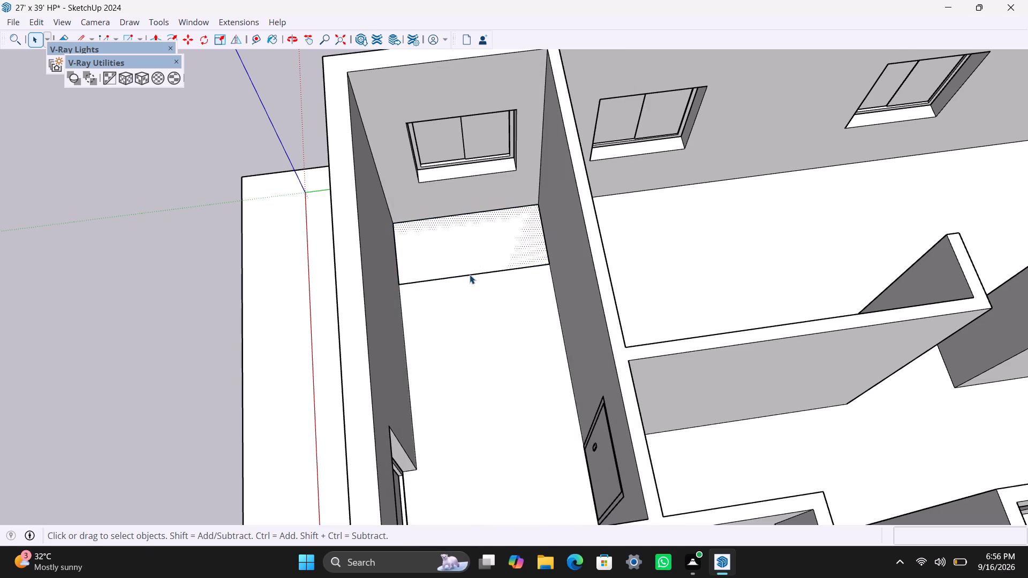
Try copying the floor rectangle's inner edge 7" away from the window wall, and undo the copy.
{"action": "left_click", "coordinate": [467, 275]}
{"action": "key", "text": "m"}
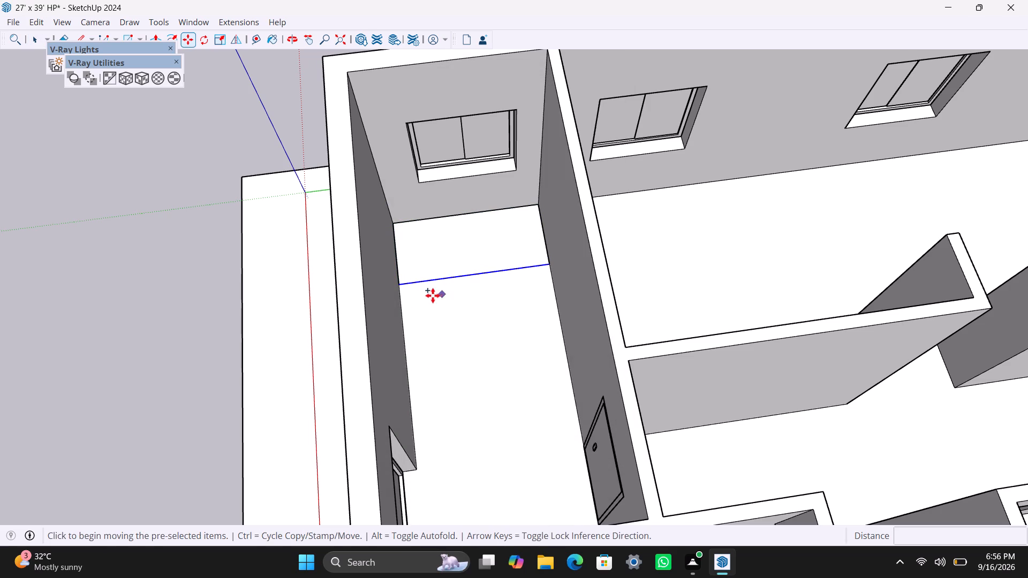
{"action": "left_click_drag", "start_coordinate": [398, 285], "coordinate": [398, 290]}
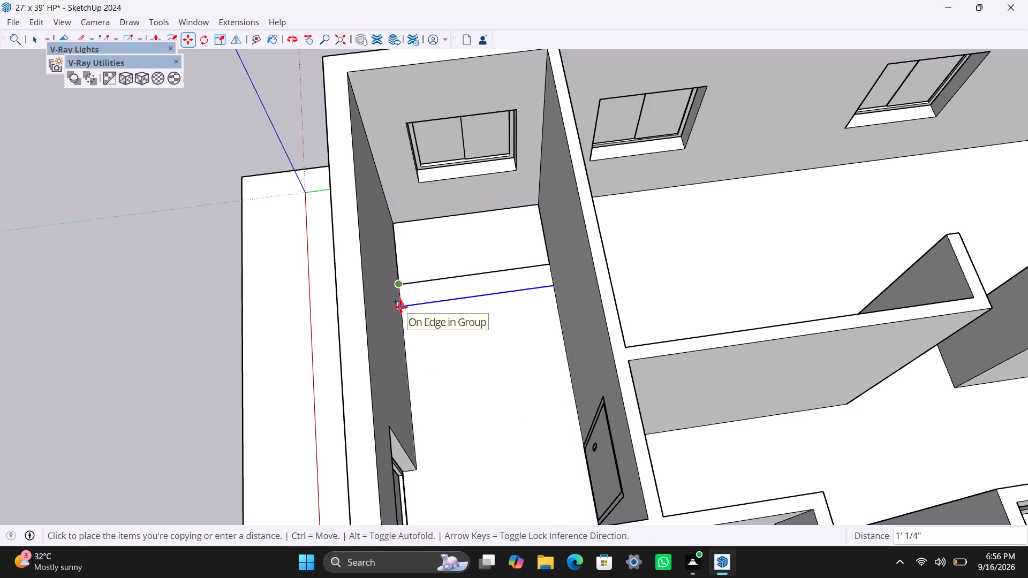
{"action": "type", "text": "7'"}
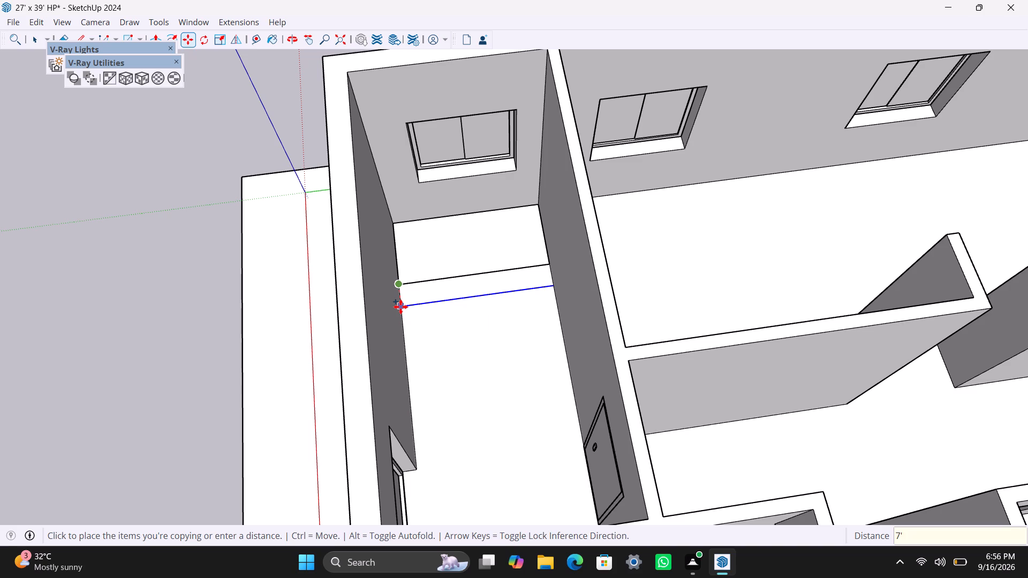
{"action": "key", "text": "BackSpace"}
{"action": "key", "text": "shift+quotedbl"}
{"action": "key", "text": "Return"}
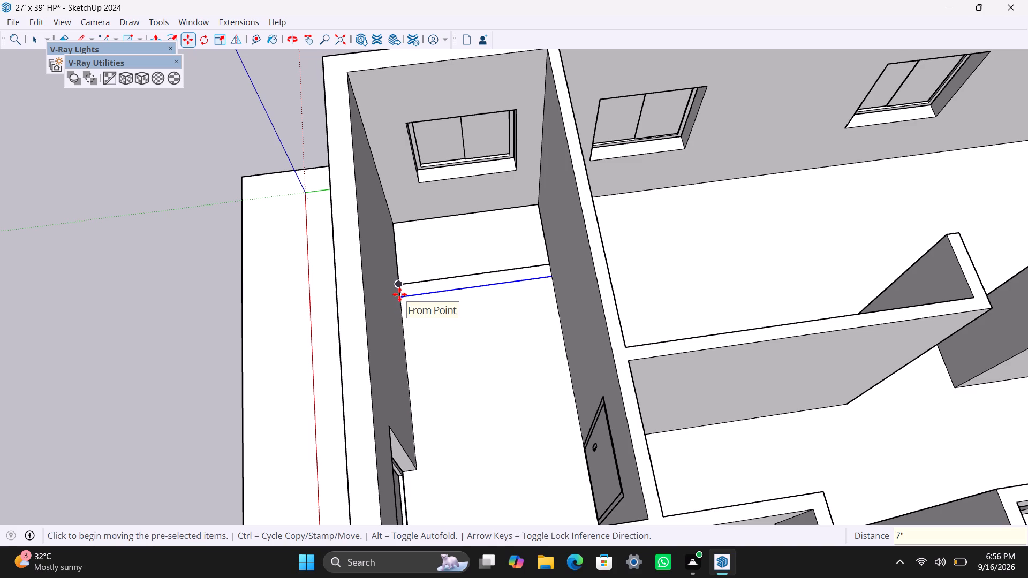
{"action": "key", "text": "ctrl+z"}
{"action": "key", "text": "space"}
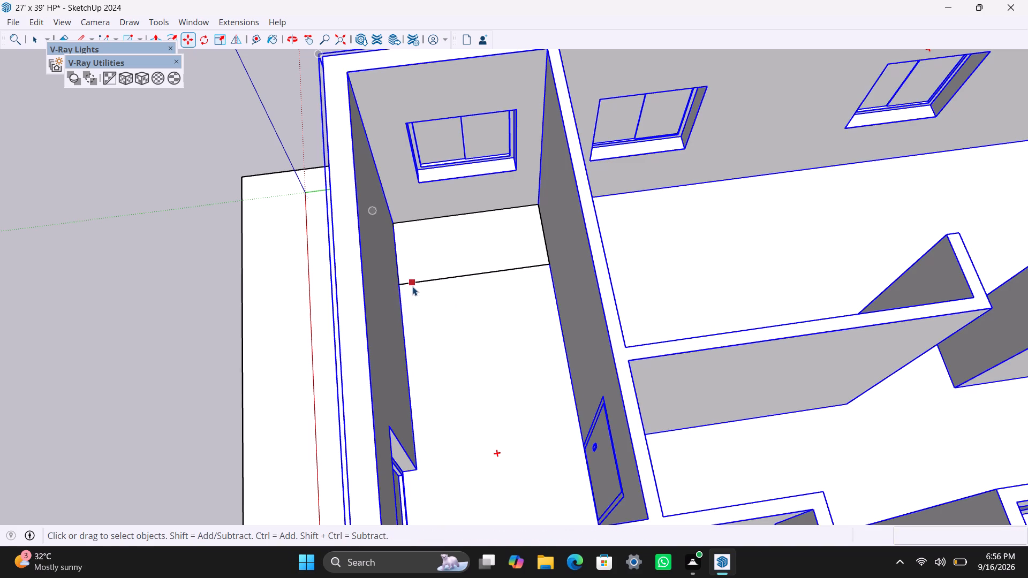
Copy the floor rectangle's inner edge three times at 9" spacing away from the window wall as stair tread lines.
{"action": "left_click", "coordinate": [407, 280]}
{"action": "left_click", "coordinate": [407, 282]}
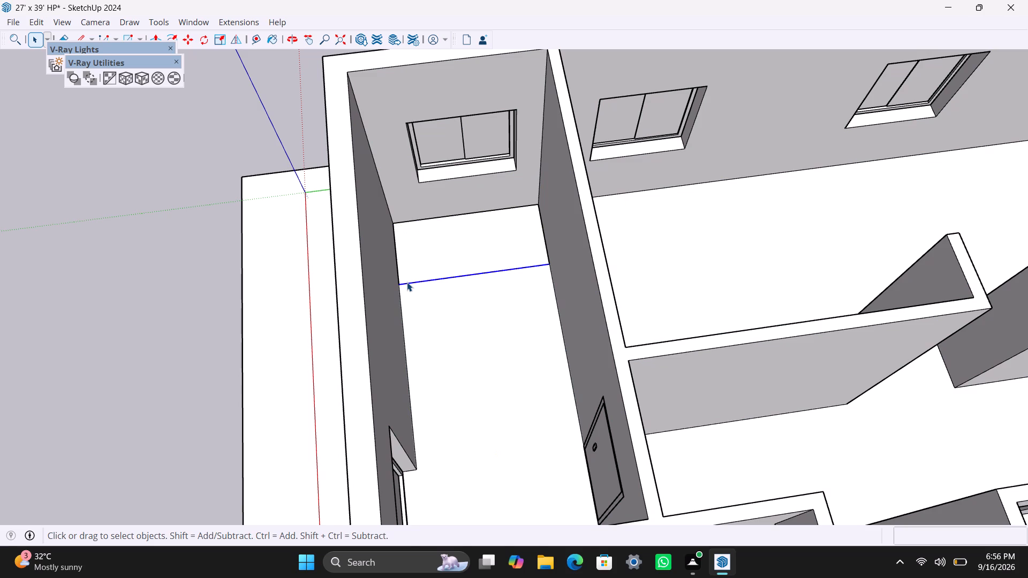
{"action": "key", "text": "m"}
{"action": "left_click_drag", "start_coordinate": [402, 285], "coordinate": [402, 290]}
{"action": "type", "text": "9\""}
{"action": "key", "text": "Return"}
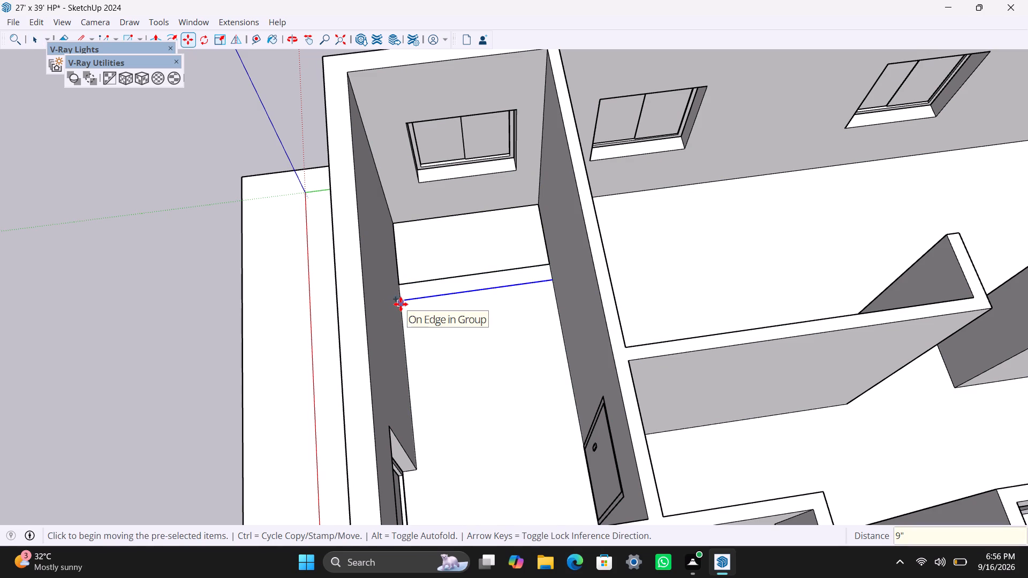
{"action": "left_click_drag", "start_coordinate": [400, 304], "coordinate": [399, 316]}
{"action": "type", "text": "9\""}
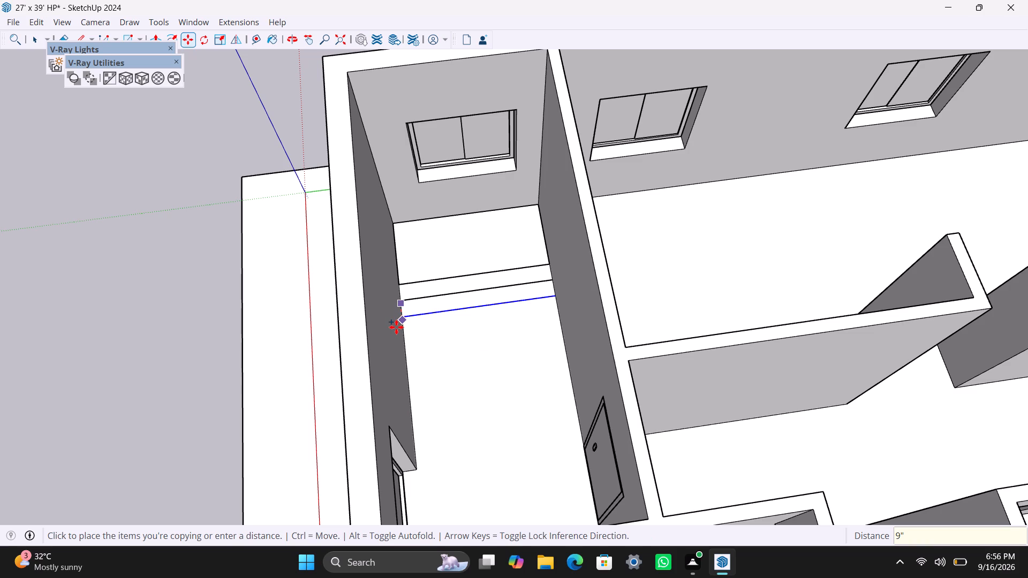
{"action": "key", "text": "Return"}
{"action": "left_click", "coordinate": [407, 321]}
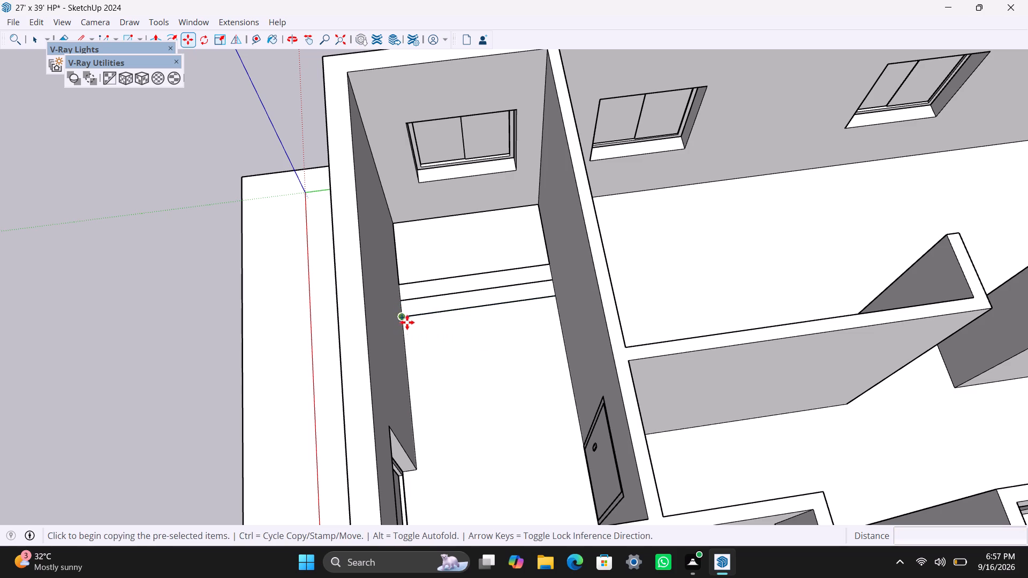
{"action": "key", "text": "9"}
{"action": "key", "text": "shift+quotedbl"}
{"action": "key", "text": "Return"}
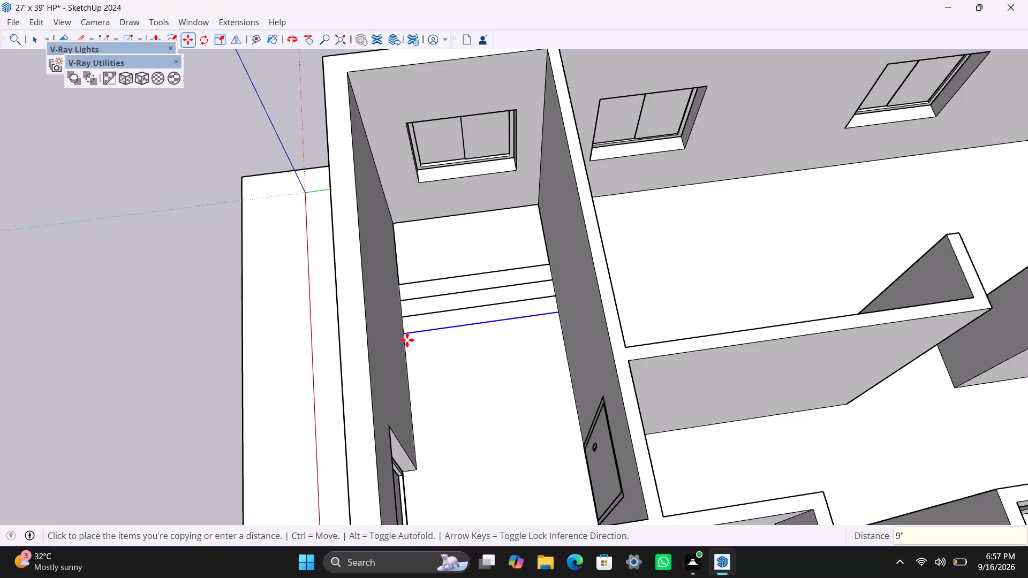
Add three more tread lines at 9" spacing by copying the last line further along the front room's floor.
{"action": "left_click", "coordinate": [407, 333], "text": "ctrl"}
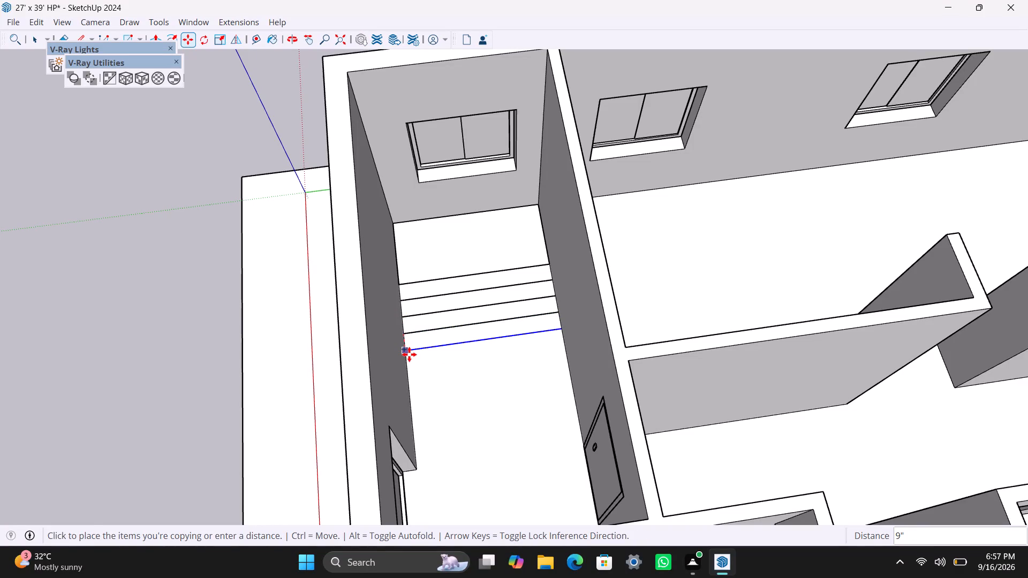
{"action": "key", "text": "9"}
{"action": "key", "text": "shift+quotedbl"}
{"action": "key", "text": "Return"}
{"action": "left_click_drag", "start_coordinate": [409, 349], "coordinate": [407, 360]}
{"action": "key", "text": "9"}
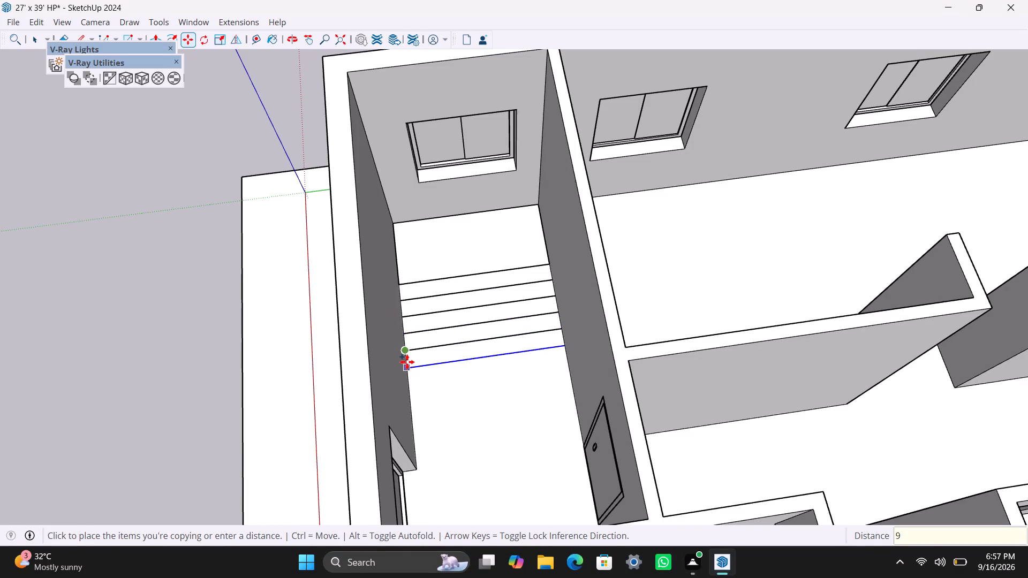
{"action": "key", "text": "shift+quotedbl"}
{"action": "key", "text": "Return"}
{"action": "left_click", "coordinate": [409, 370]}
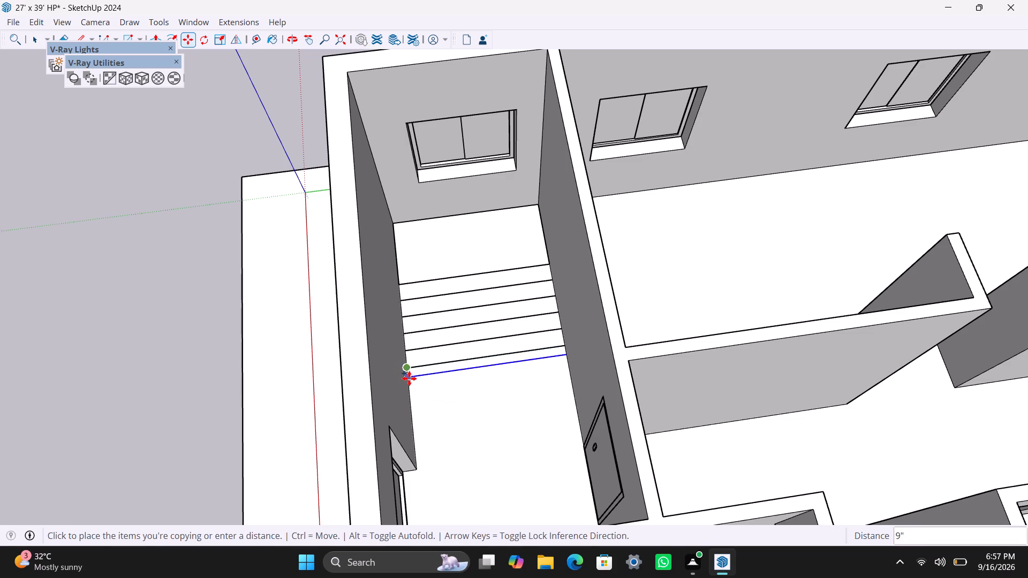
{"action": "type", "text": "9\""}
{"action": "key", "text": "Return"}
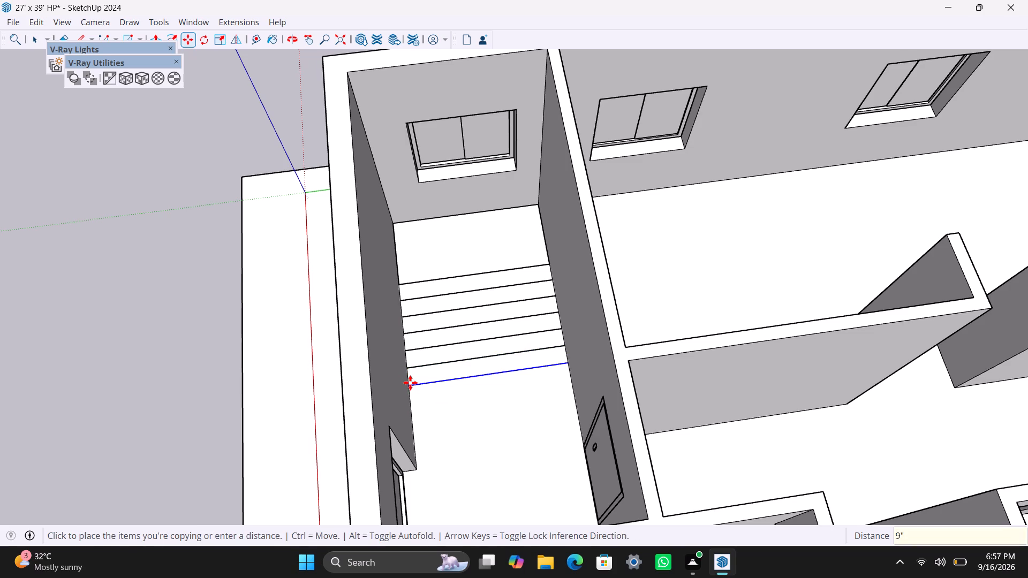
Add two more stair tread lines at 9" spacing by copying the last line further along the front room's floor.
{"action": "left_click", "coordinate": [415, 389], "text": "ctrl"}
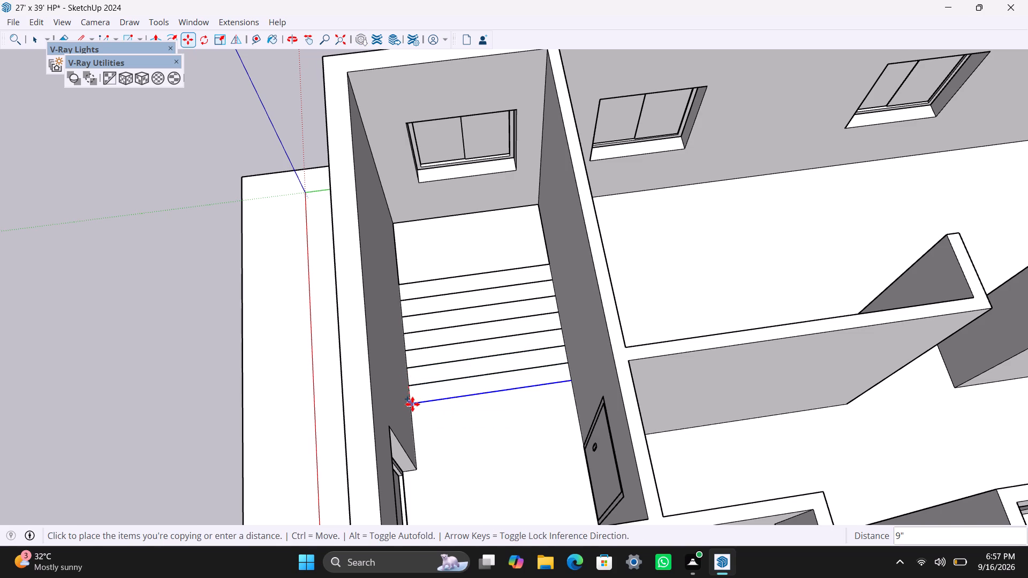
{"action": "type", "text": "9\""}
{"action": "key", "text": "Return"}
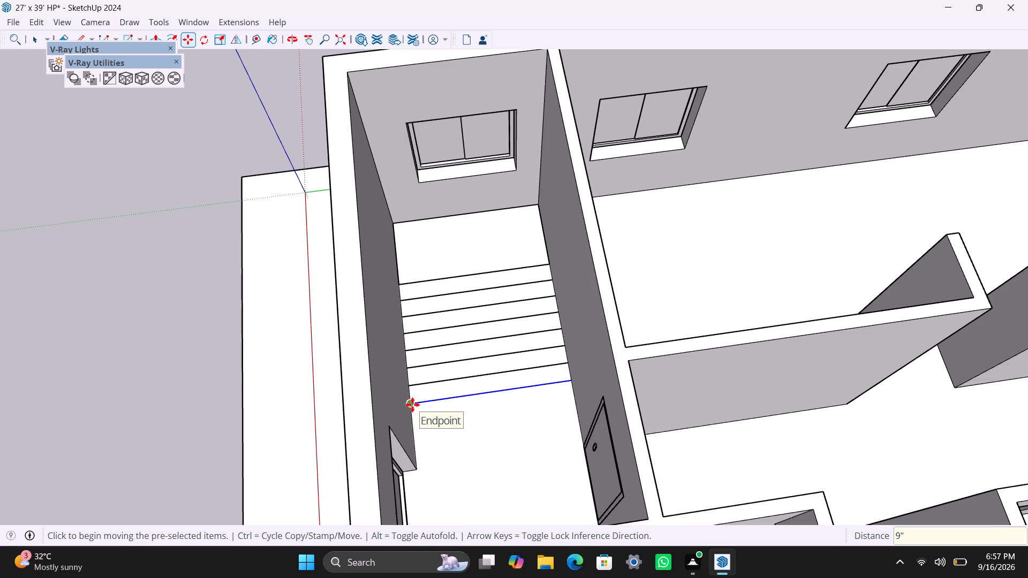
{"action": "left_click", "coordinate": [412, 405]}
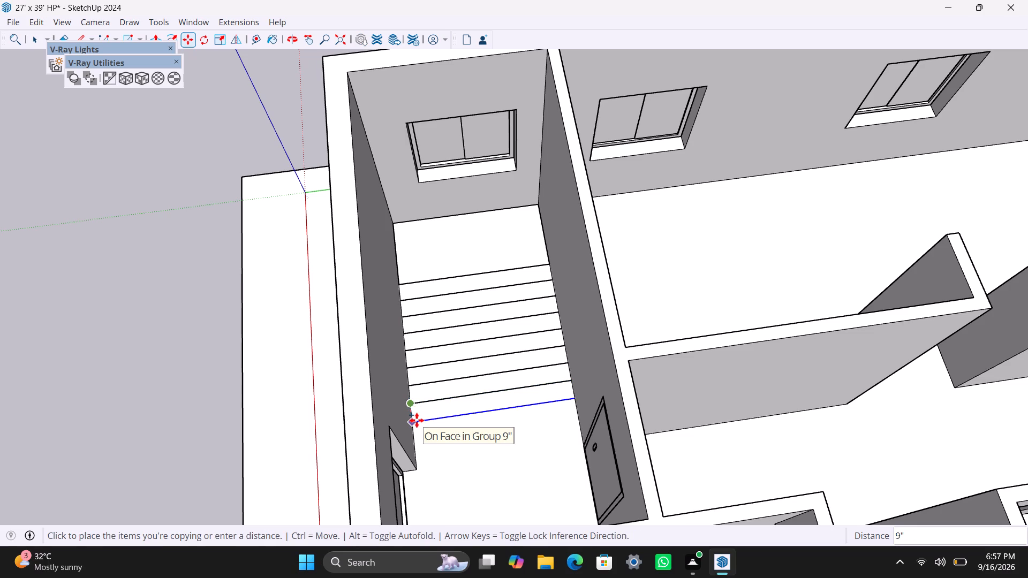
{"action": "type", "text": "9\""}
{"action": "key", "text": "Return"}
{"action": "key", "text": "space"}
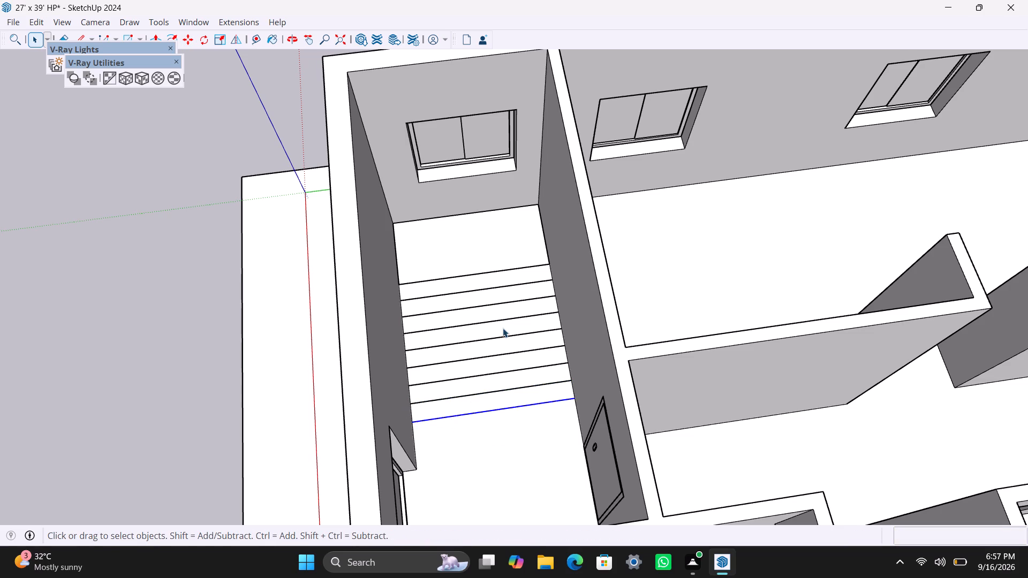
{"action": "left_click", "coordinate": [498, 421]}
Inside the walls group, copy the base edge of the front room's outer side wall 3' inward across the tread lines.
{"action": "scroll", "coordinate": [470, 389], "scroll_direction": "up", "scroll_amount": 2}
{"action": "middle_click_drag", "start_coordinate": [489, 423], "coordinate": [470, 423]}
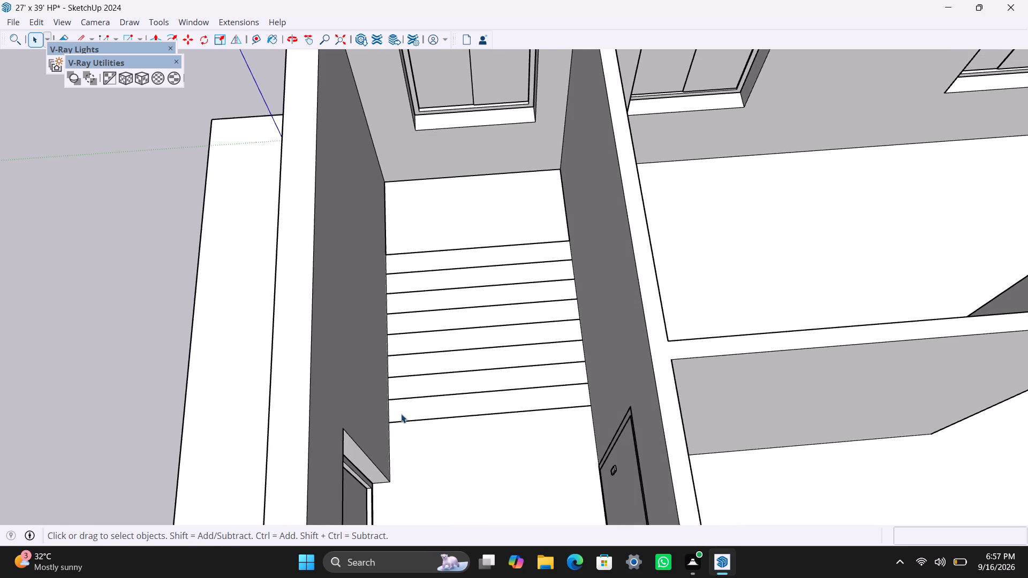
{"action": "left_click", "coordinate": [386, 334]}
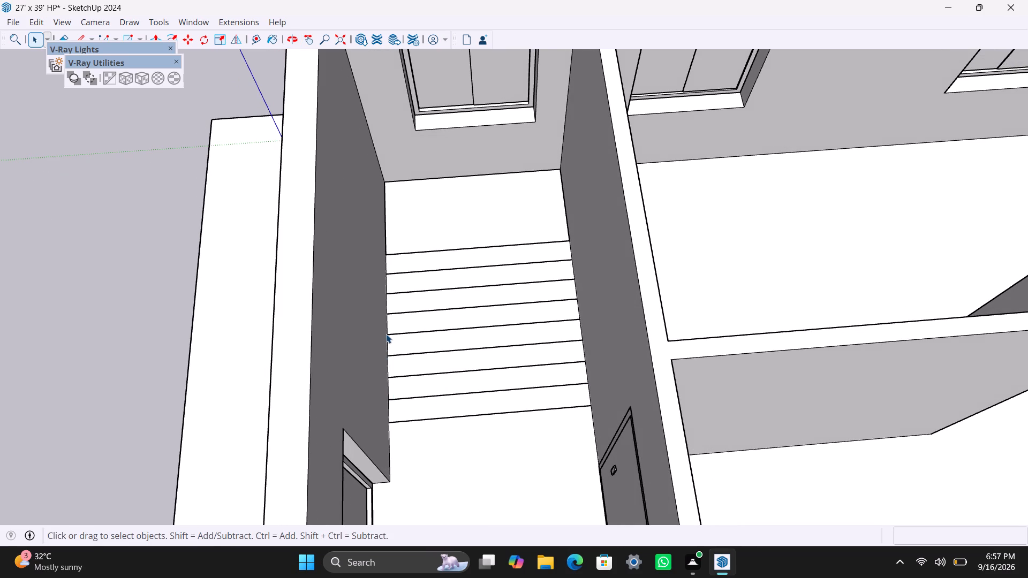
{"action": "left_click", "coordinate": [390, 330]}
{"action": "left_click", "coordinate": [386, 337]}
{"action": "triple_click", "coordinate": [388, 346]}
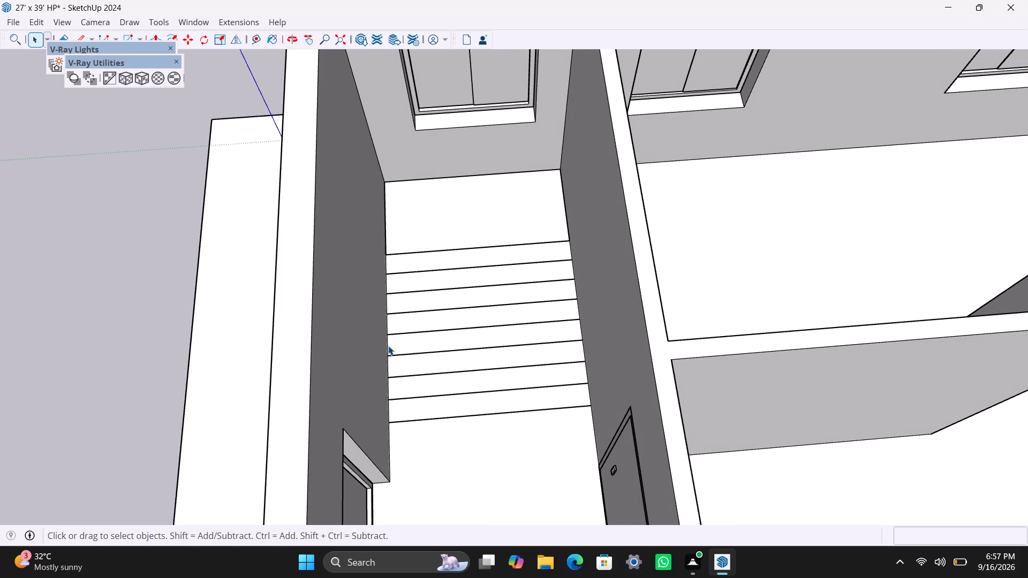
{"action": "triple_click", "coordinate": [388, 347]}
{"action": "left_click", "coordinate": [388, 347]}
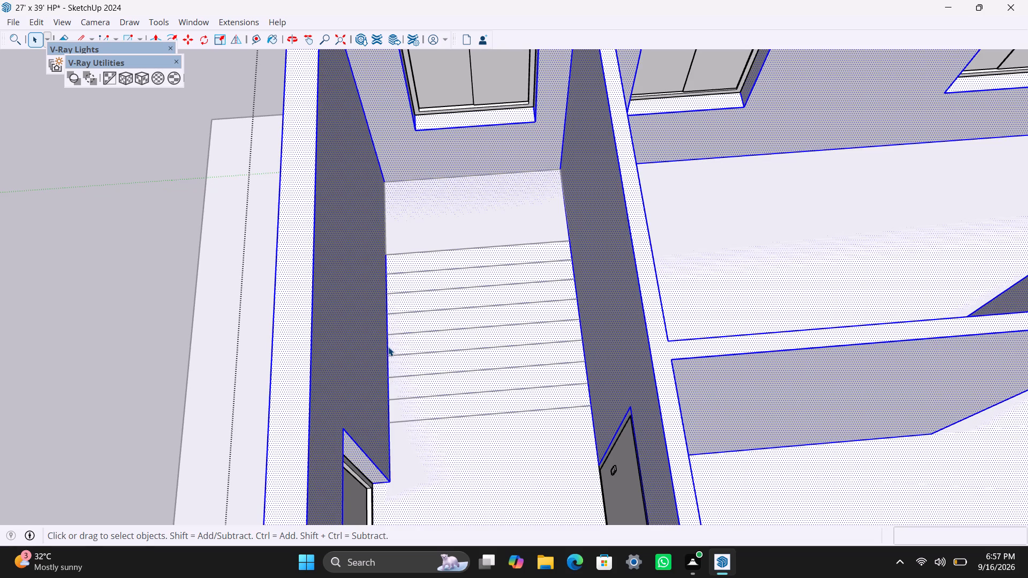
{"action": "left_click", "coordinate": [388, 353]}
{"action": "key", "text": "m"}
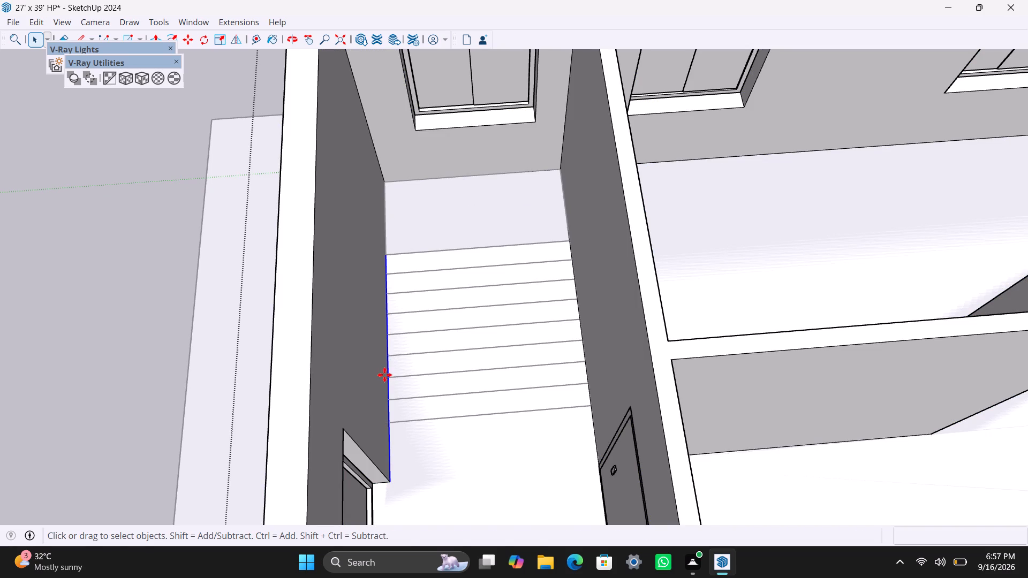
{"action": "left_click", "coordinate": [391, 256]}
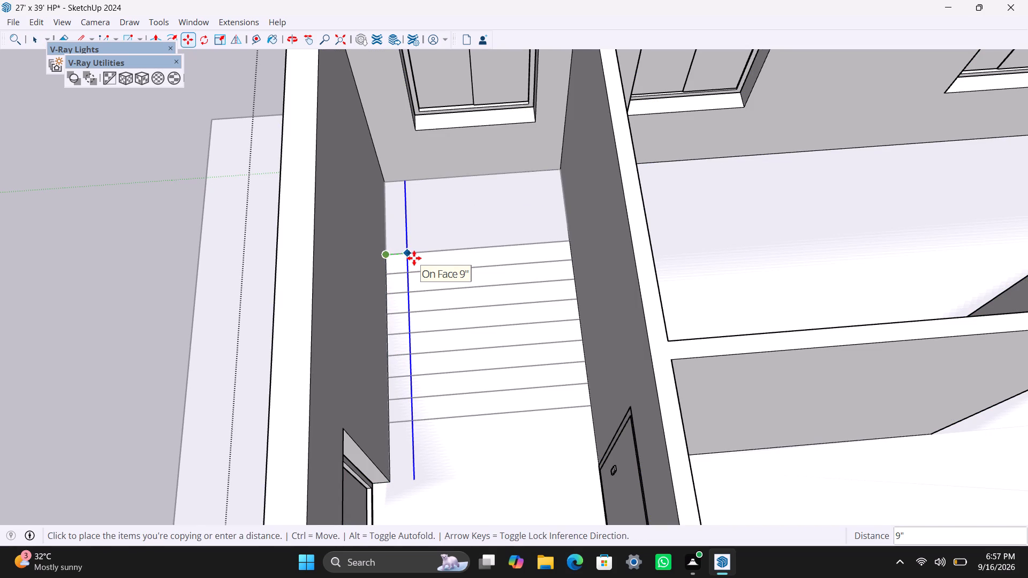
{"action": "key", "text": "3"}
{"action": "key", "text": "apostrophe"}
{"action": "key", "text": "Return"}
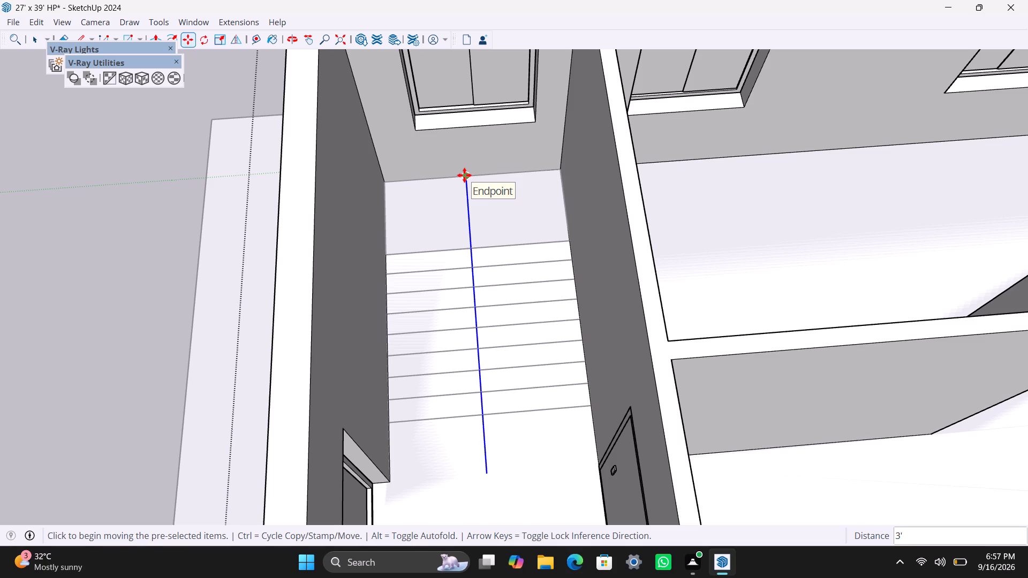
Copy the new lengthwise line another 6" toward the opposite wall to mark the gap between the stair flights.
{"action": "left_click", "coordinate": [464, 175]}
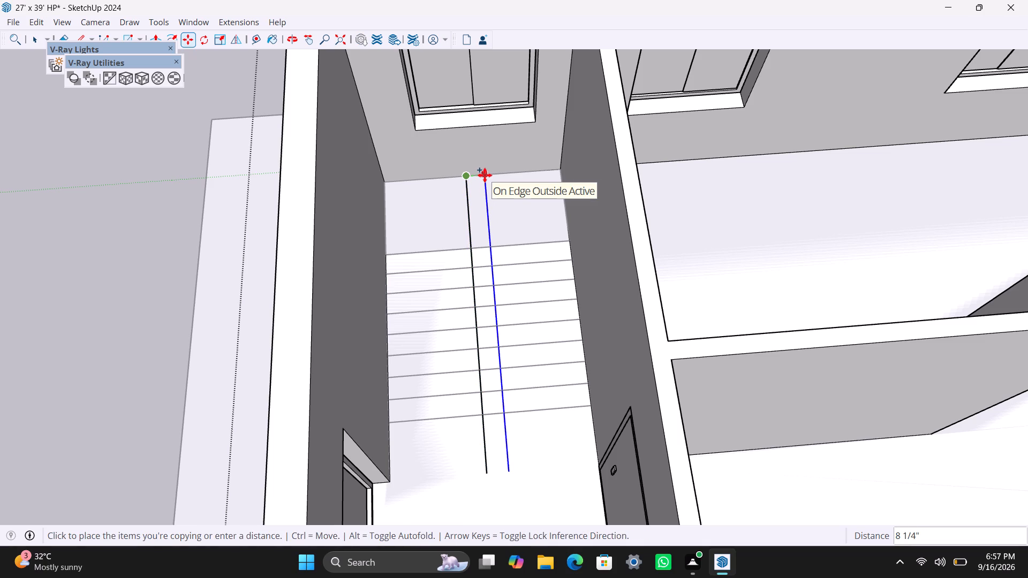
{"action": "type", "text": "6\""}
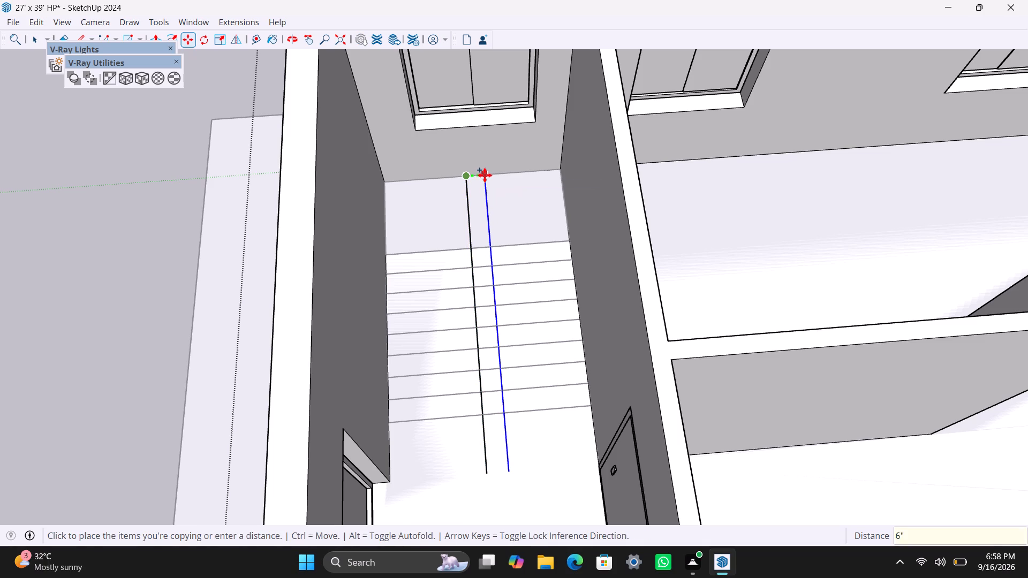
{"action": "key", "text": "Return"}
{"action": "key", "text": "space"}
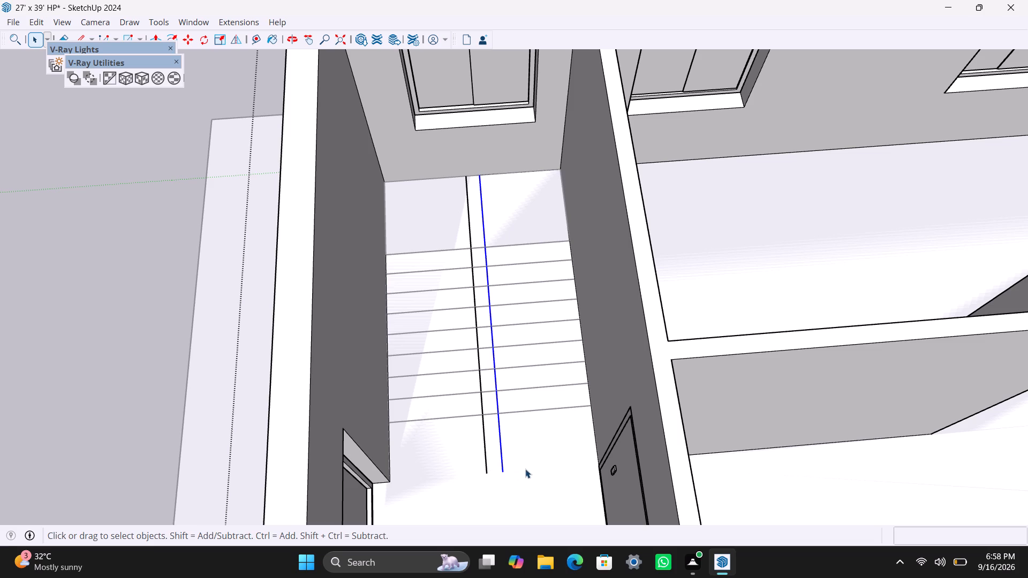
{"action": "left_click", "coordinate": [515, 443]}
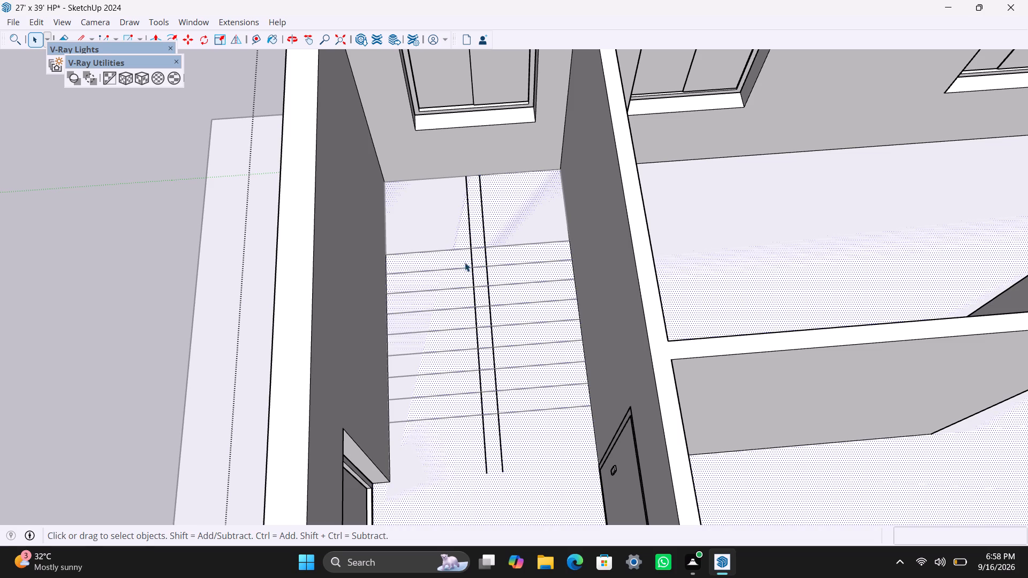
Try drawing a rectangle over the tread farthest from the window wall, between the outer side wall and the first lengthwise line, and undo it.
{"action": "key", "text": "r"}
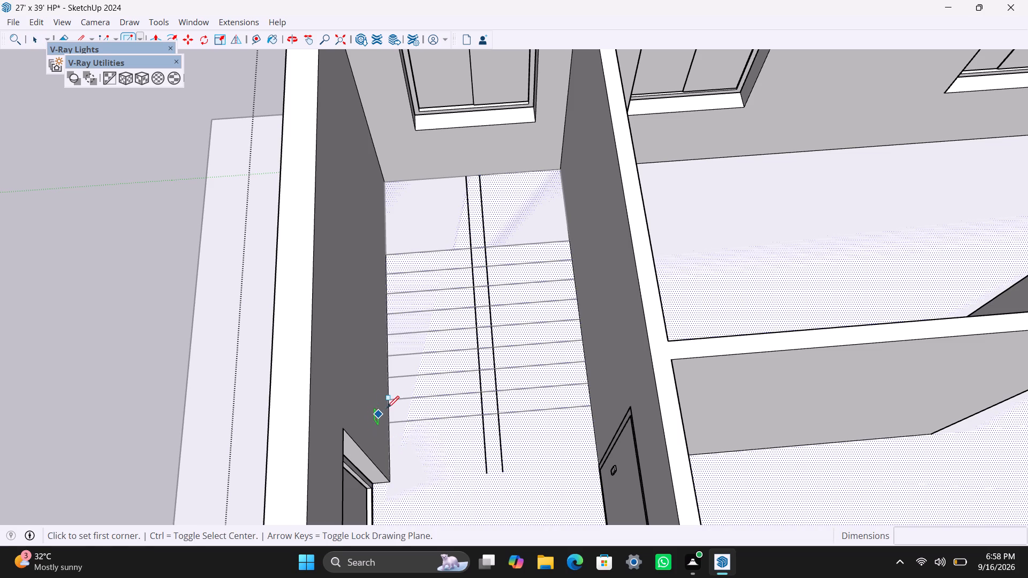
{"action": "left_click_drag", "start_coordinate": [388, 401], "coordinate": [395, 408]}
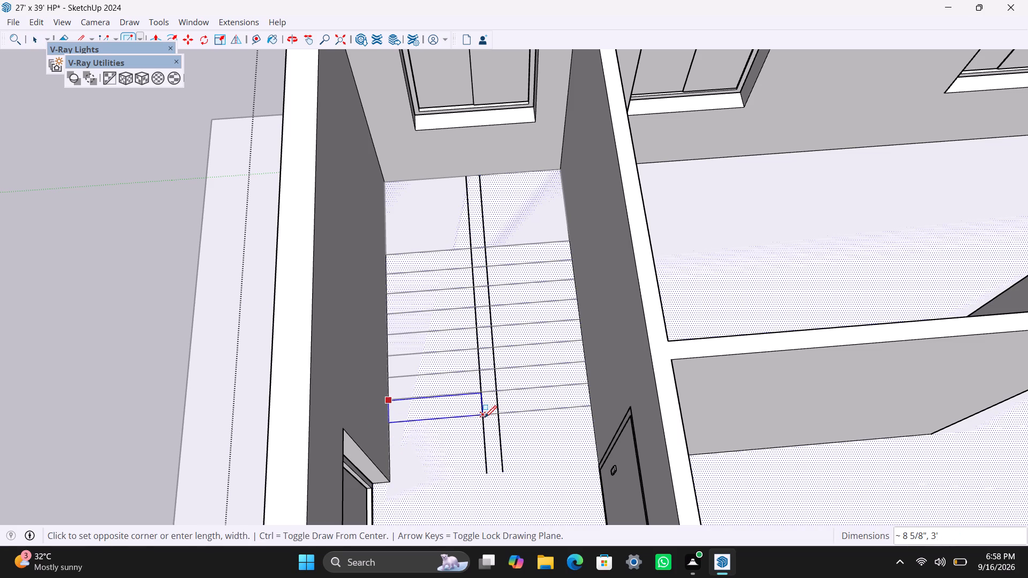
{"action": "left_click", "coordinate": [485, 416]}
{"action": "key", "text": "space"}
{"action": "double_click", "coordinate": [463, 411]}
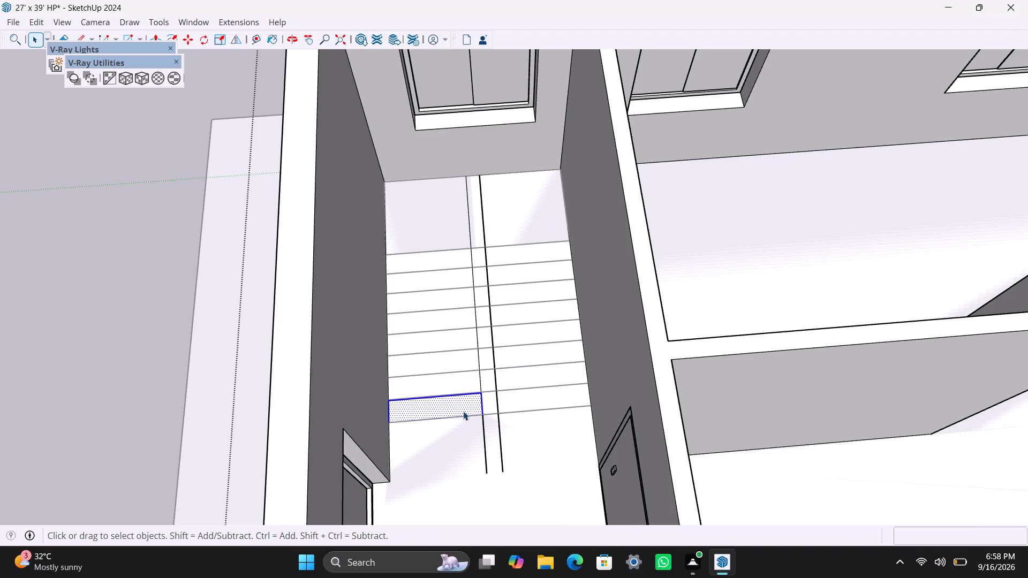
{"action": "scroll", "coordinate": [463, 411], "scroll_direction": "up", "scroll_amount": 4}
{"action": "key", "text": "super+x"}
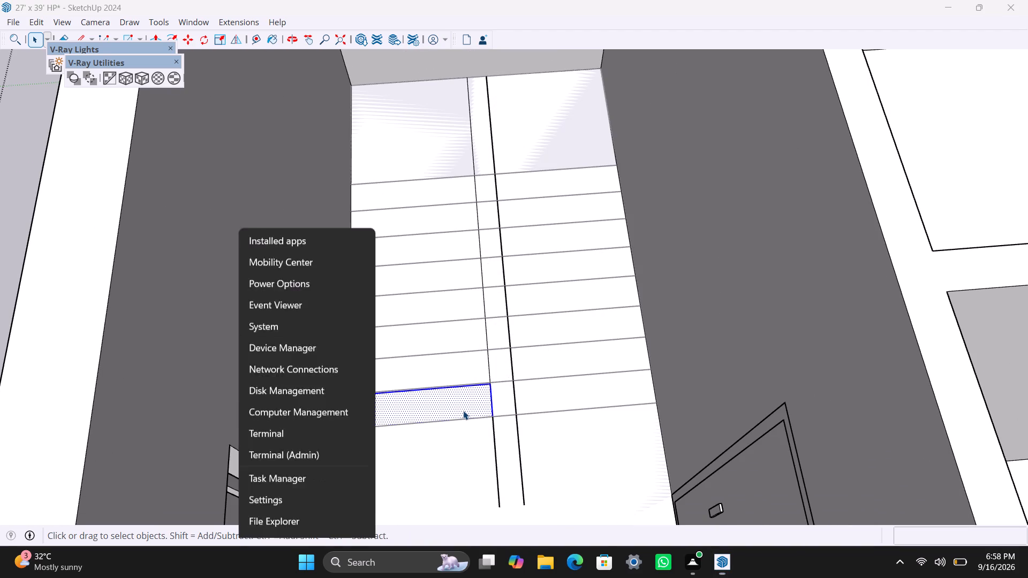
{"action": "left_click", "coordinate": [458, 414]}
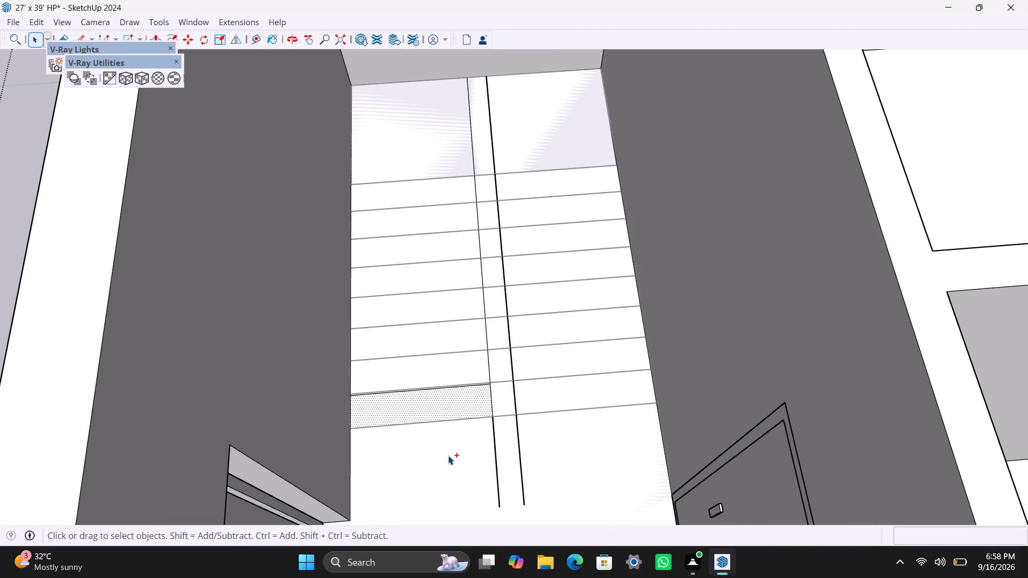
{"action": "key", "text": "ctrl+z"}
Draw a 9" deep rectangle on the farthest tread from the outer side wall to the first lengthwise line, and make it a group.
{"action": "key", "text": "r"}
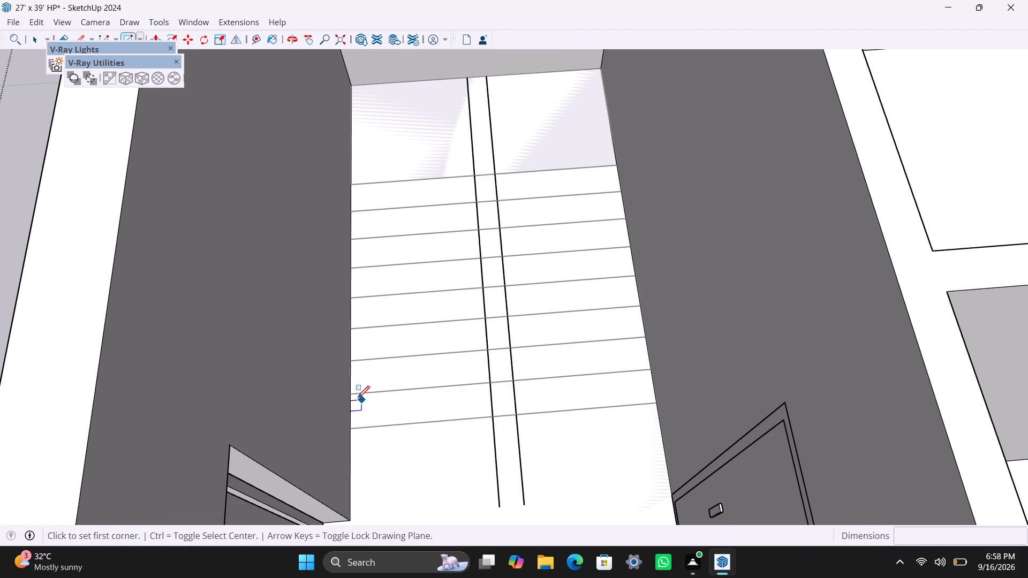
{"action": "left_click", "coordinate": [352, 393]}
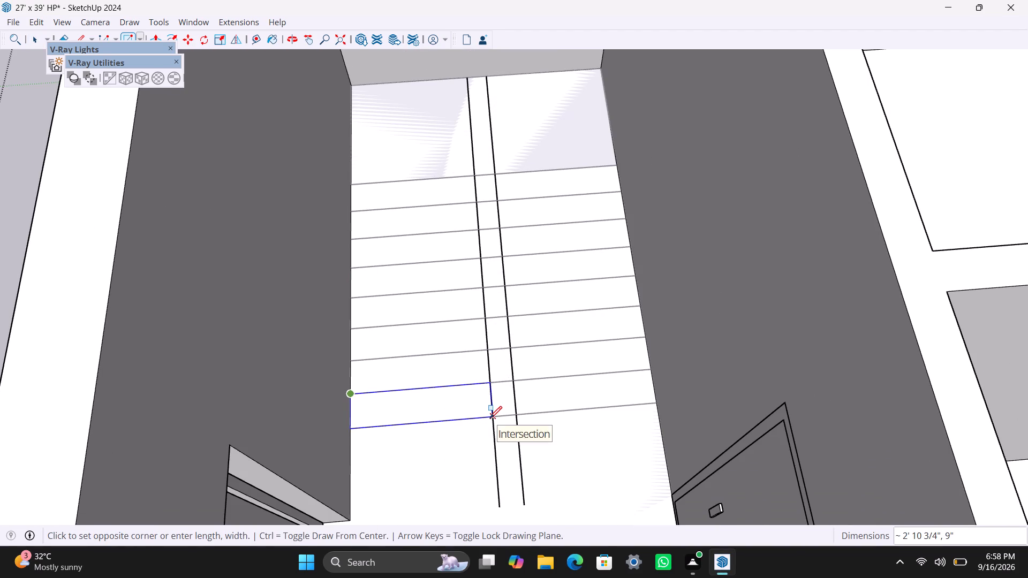
{"action": "left_click", "coordinate": [490, 418]}
{"action": "key", "text": "space"}
{"action": "double_click", "coordinate": [456, 409]}
{"action": "right_click", "coordinate": [456, 409]}
{"action": "left_click", "coordinate": [493, 202]}
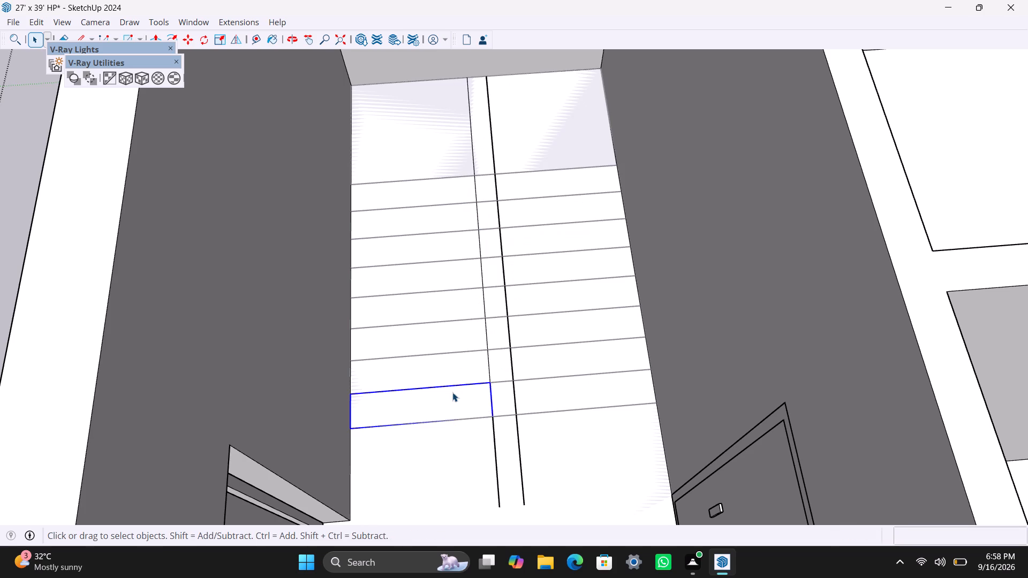
Inside the tread group, extrude the rectangle up 7" to form the first step, and close the group.
{"action": "double_click", "coordinate": [452, 398]}
{"action": "left_click", "coordinate": [458, 401]}
{"action": "key", "text": "p"}
{"action": "left_click", "coordinate": [460, 401]}
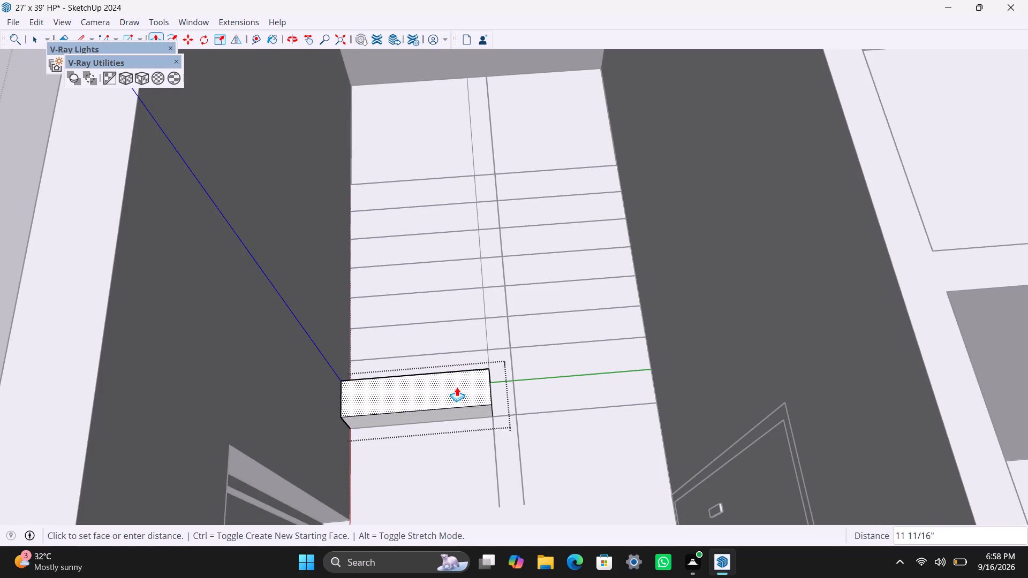
{"action": "type", "text": "7\""}
{"action": "key", "text": "Return"}
{"action": "key", "text": "space"}
{"action": "left_click", "coordinate": [543, 454]}
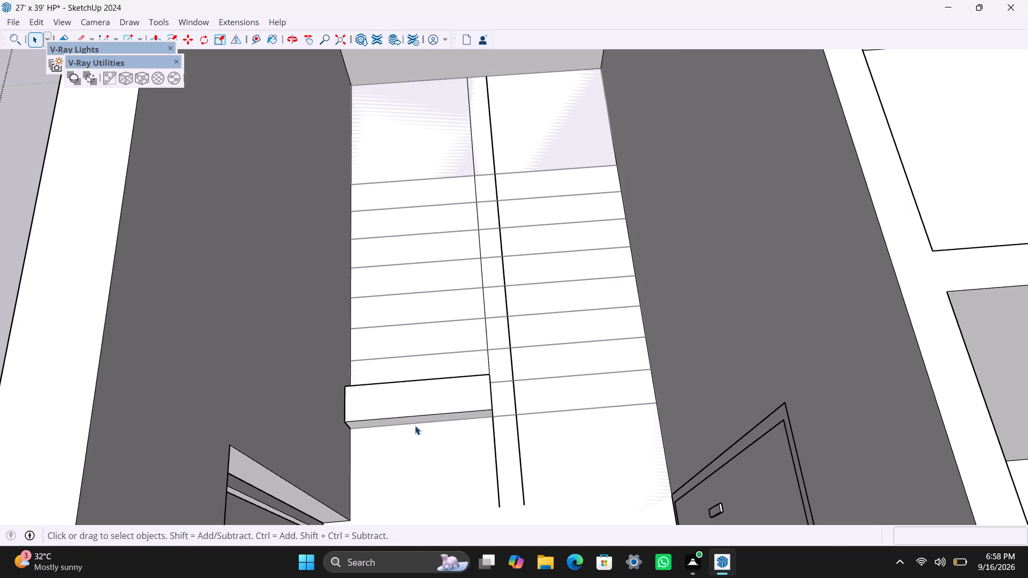
Copy the first step up the flight toward the window wall seven times, stacking each copy corner to corner on the back edge below.
{"action": "left_click", "coordinate": [414, 411]}
{"action": "key", "text": "m"}
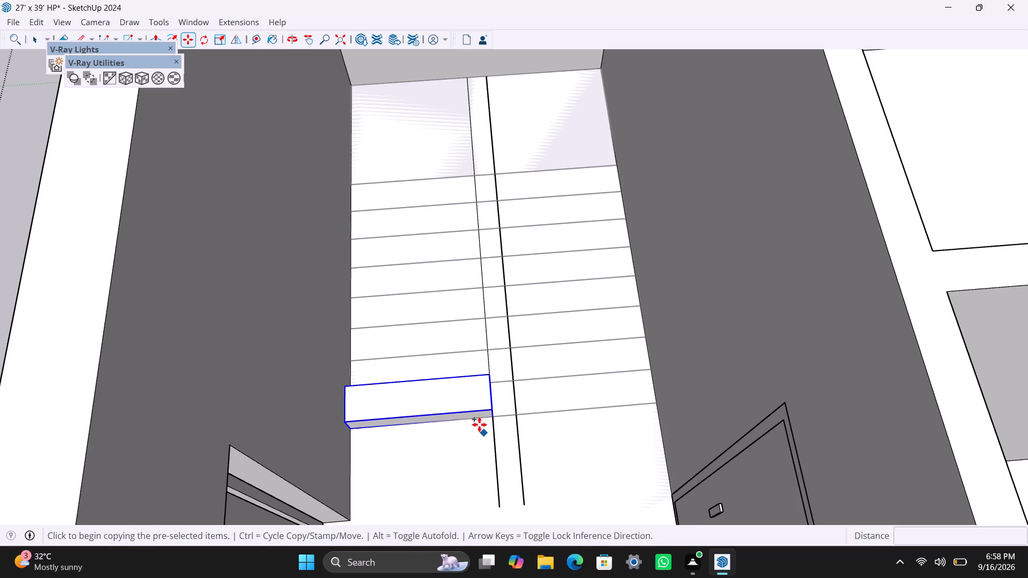
{"action": "left_click", "coordinate": [490, 419]}
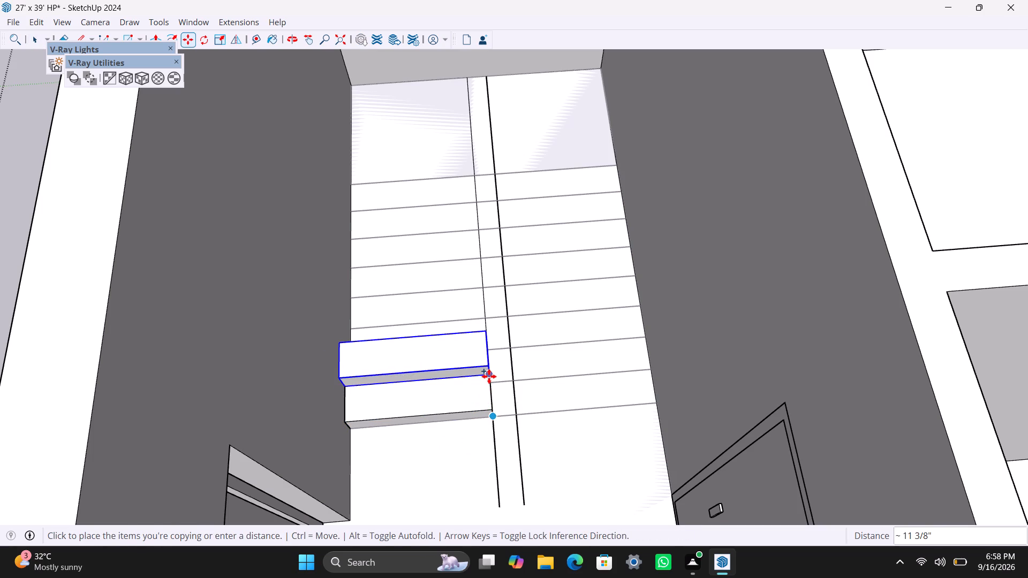
{"action": "left_click", "coordinate": [489, 376]}
{"action": "left_click", "coordinate": [489, 376]}
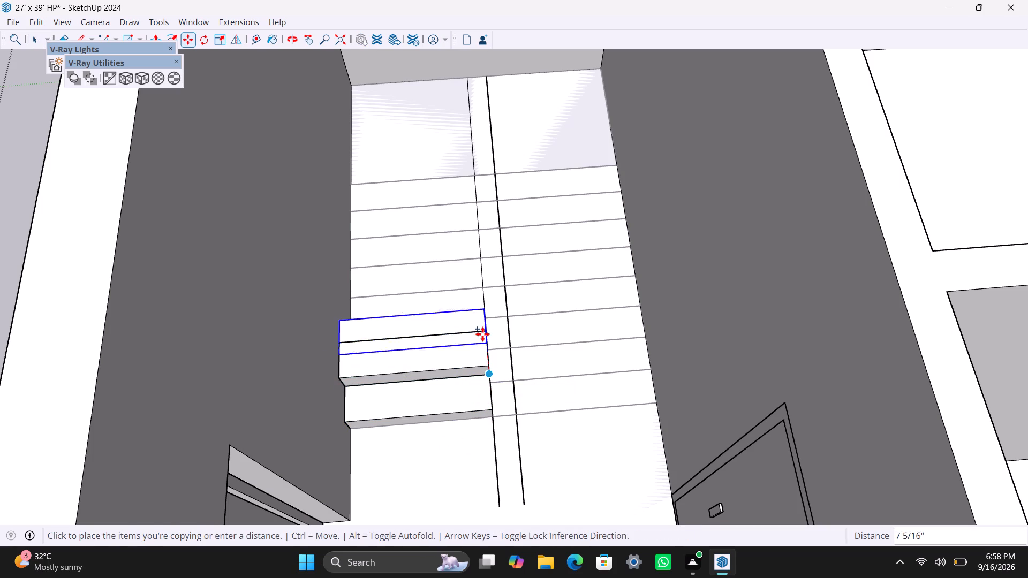
{"action": "left_click", "coordinate": [482, 333]}
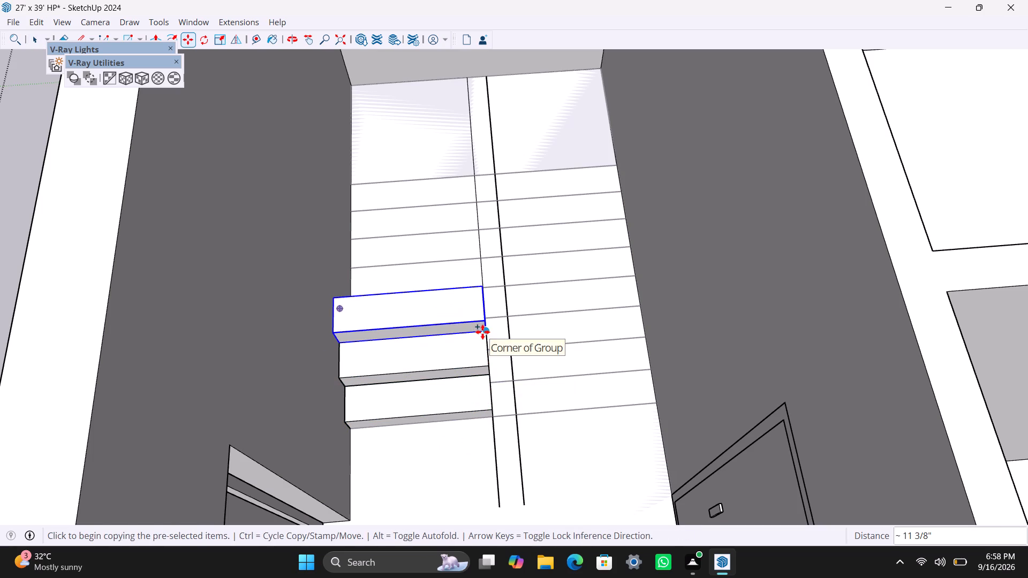
{"action": "left_click", "coordinate": [482, 332]}
{"action": "left_click", "coordinate": [483, 287]}
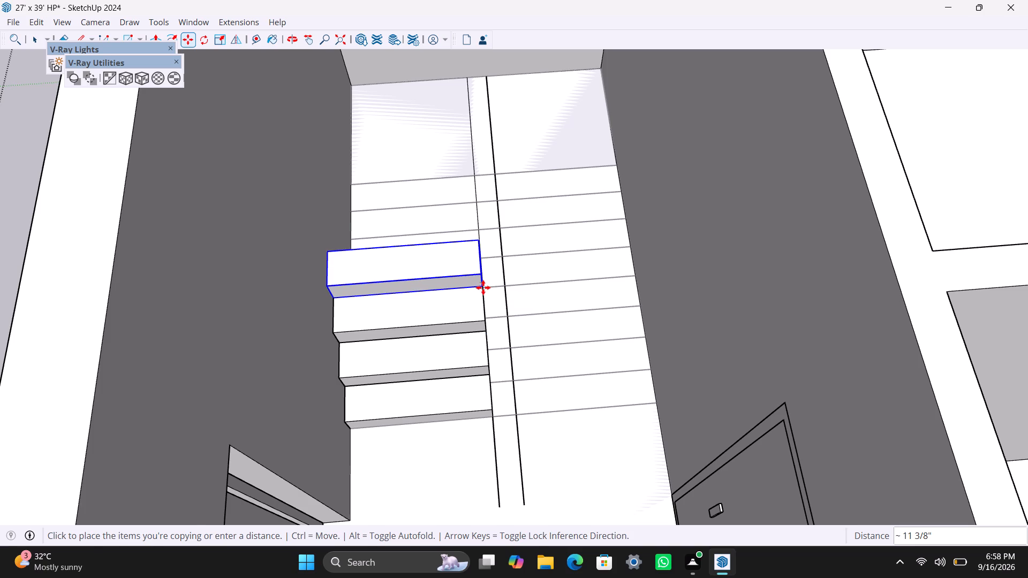
{"action": "left_click", "coordinate": [483, 287]}
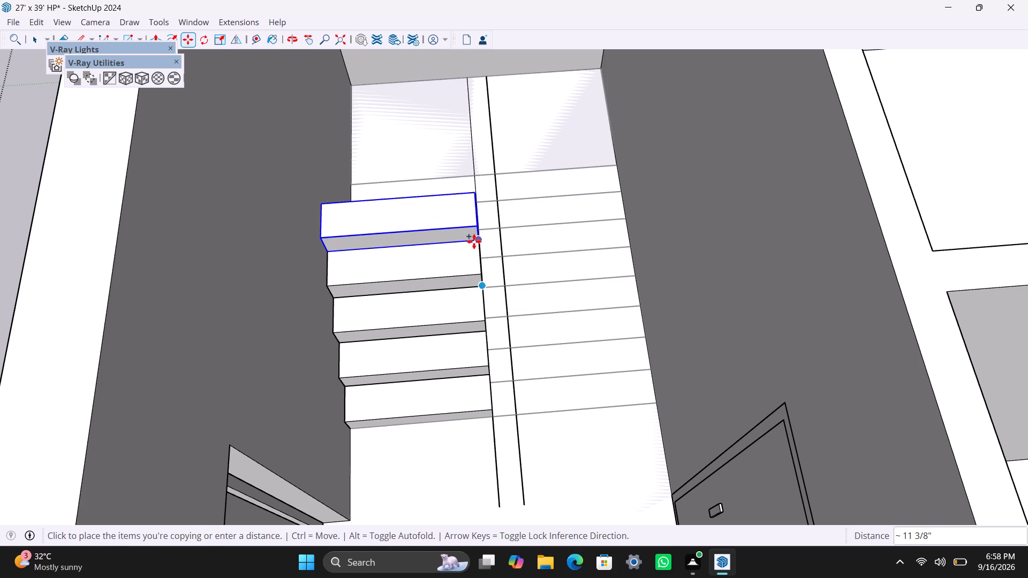
{"action": "left_click", "coordinate": [474, 241]}
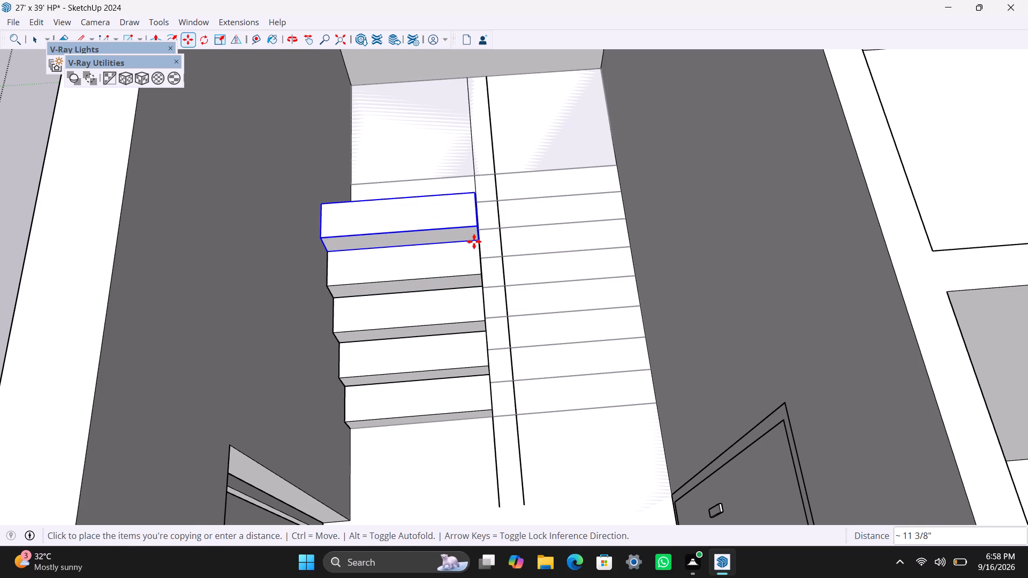
{"action": "left_click", "coordinate": [474, 241]}
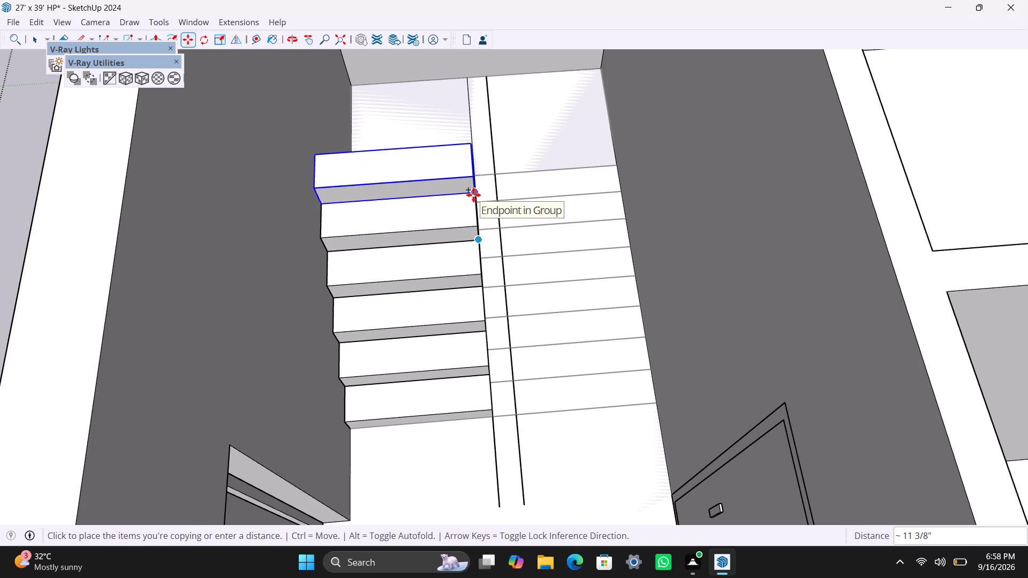
{"action": "left_click", "coordinate": [473, 195]}
{"action": "left_click_drag", "start_coordinate": [473, 195], "coordinate": [474, 189]}
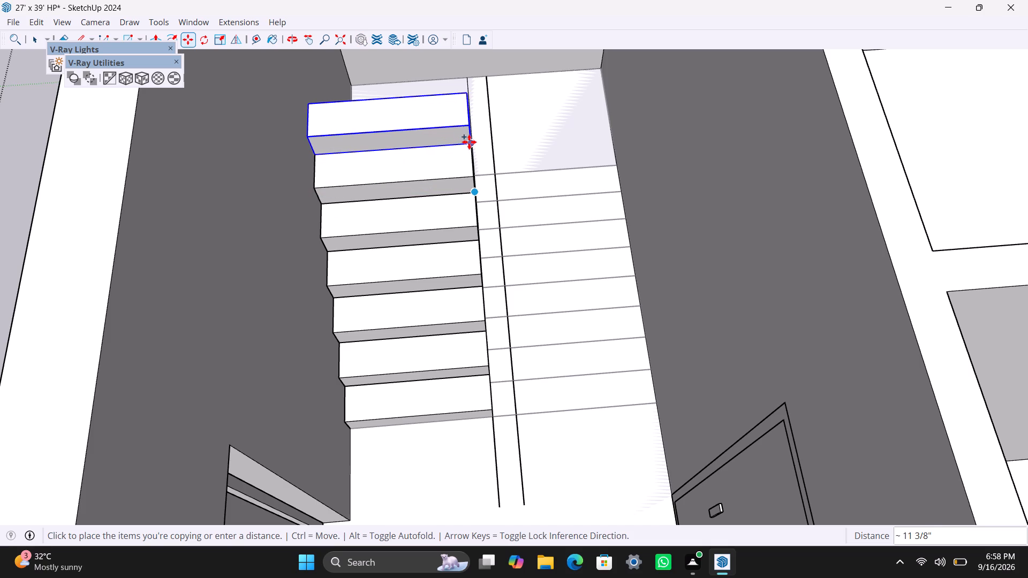
{"action": "left_click", "coordinate": [469, 142]}
{"action": "left_click", "coordinate": [469, 142]}
{"action": "left_click", "coordinate": [463, 94]}
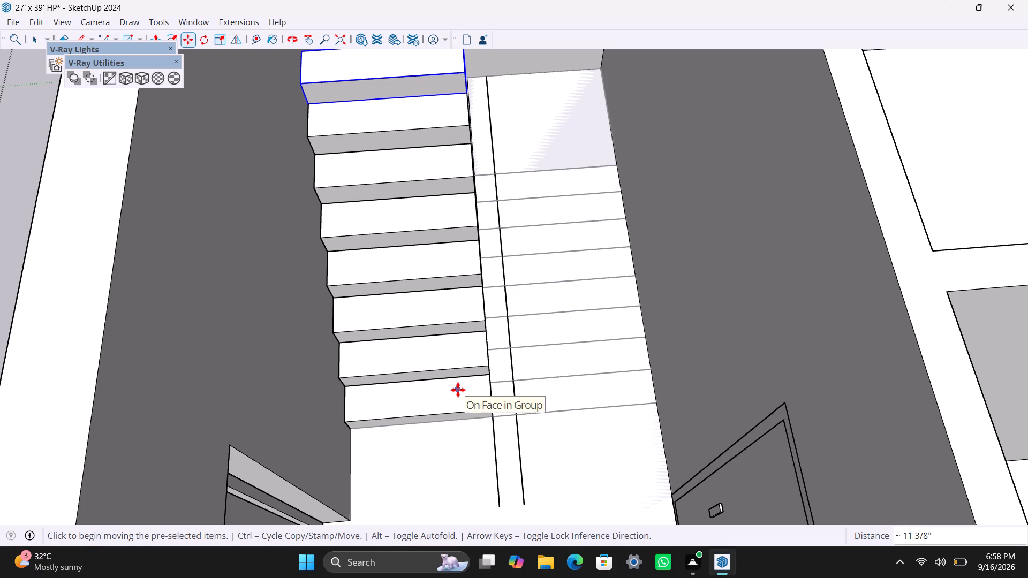
Copy the topmost step once more, corner to corner, to add the ninth step of the flight.
{"action": "scroll", "coordinate": [458, 440], "scroll_direction": "down", "scroll_amount": 1}
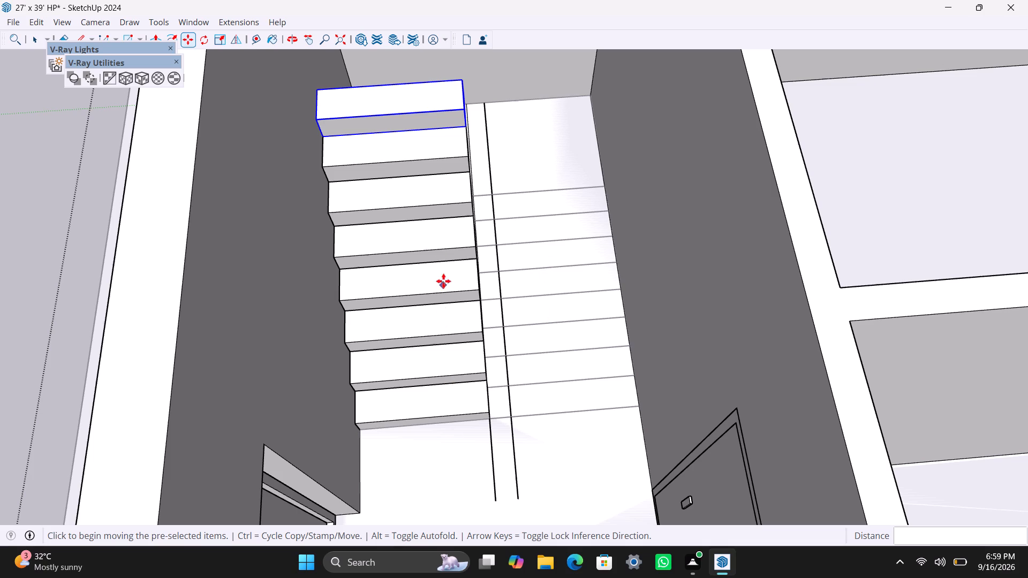
{"action": "scroll", "coordinate": [452, 146], "scroll_direction": "down", "scroll_amount": 3}
{"action": "middle_click_drag", "start_coordinate": [472, 252], "coordinate": [336, 311]}
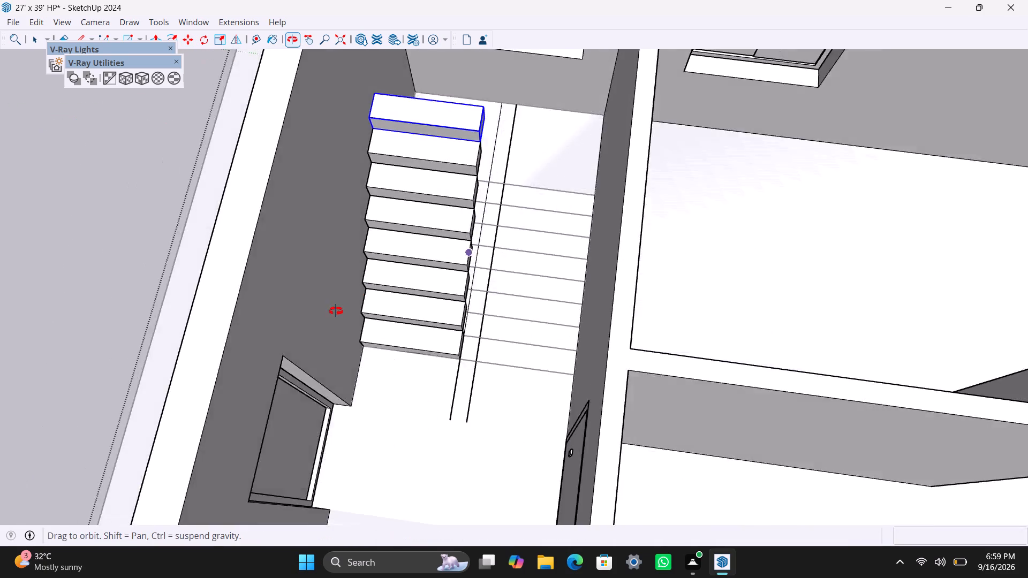
{"action": "middle_click_drag", "start_coordinate": [336, 311], "coordinate": [255, 330]}
{"action": "scroll", "coordinate": [512, 226], "scroll_direction": "down", "scroll_amount": 2}
{"action": "middle_click_drag", "start_coordinate": [475, 234], "coordinate": [354, 295], "text": "shift"}
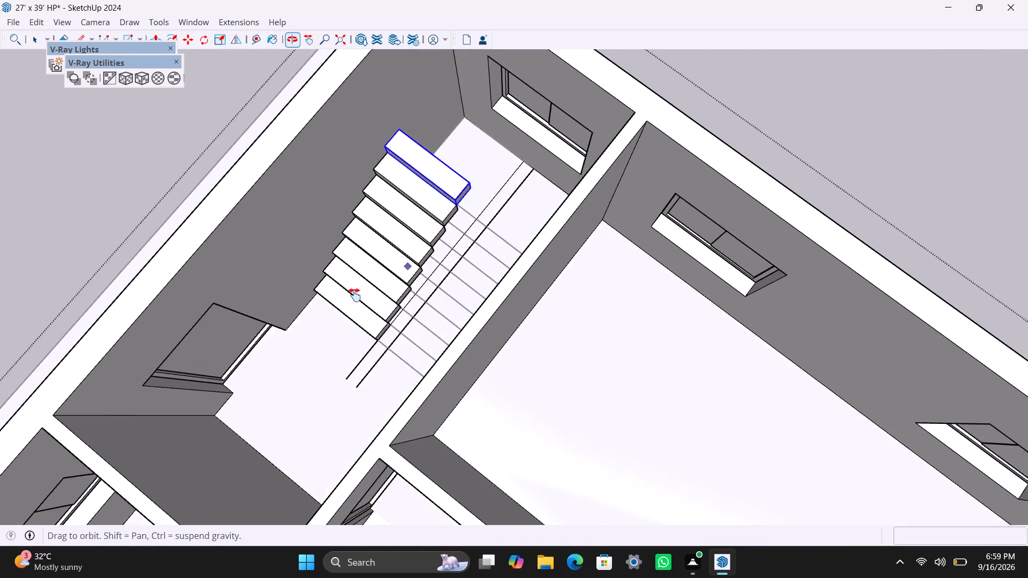
{"action": "middle_click_drag", "start_coordinate": [354, 295], "coordinate": [348, 298], "text": "shift"}
{"action": "scroll", "coordinate": [402, 229], "scroll_direction": "up", "scroll_amount": 4}
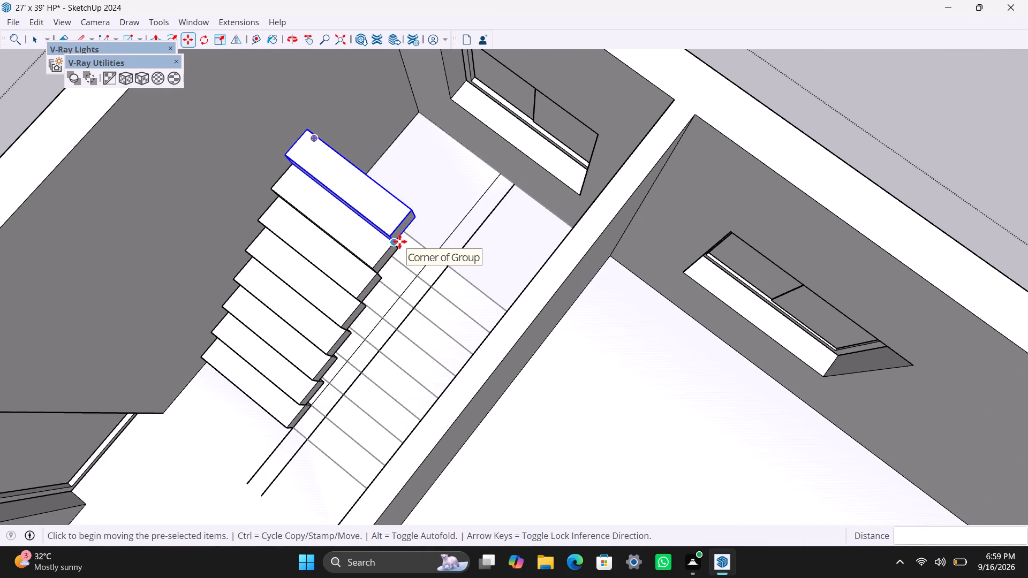
{"action": "left_click", "coordinate": [399, 241]}
{"action": "left_click", "coordinate": [409, 209]}
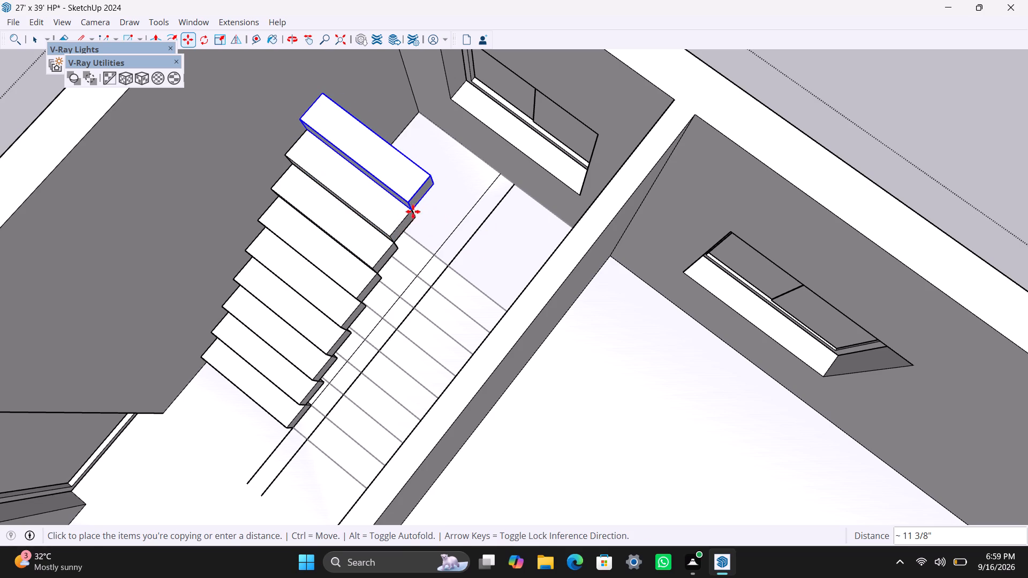
{"action": "key", "text": "space"}
Inside the top step's group, extrude the face toward the window wall by 2' 3" to form the landing.
{"action": "scroll", "coordinate": [436, 193], "scroll_direction": "up", "scroll_amount": 1}
{"action": "middle_click_drag", "start_coordinate": [430, 204], "coordinate": [217, 268]}
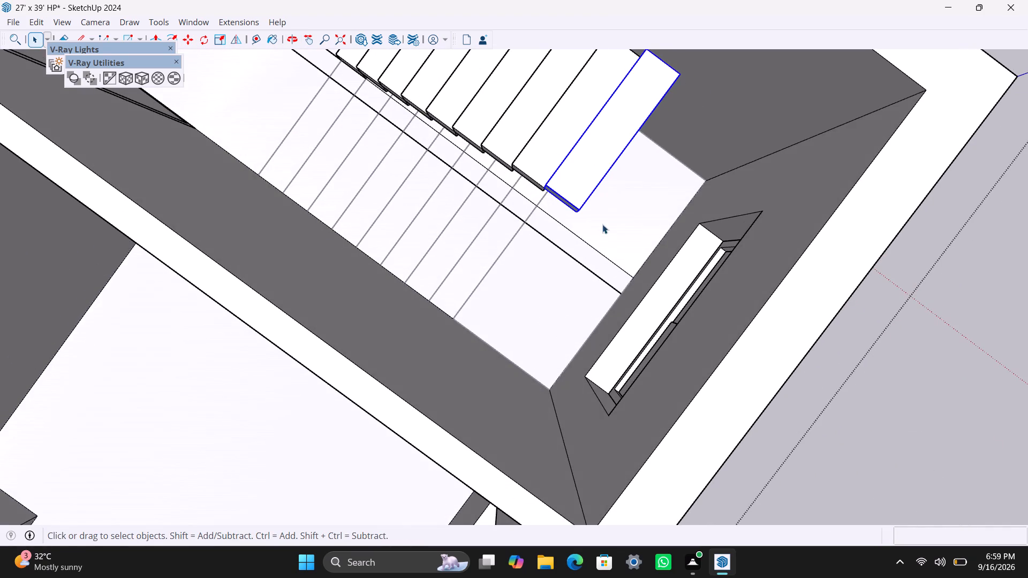
{"action": "scroll", "coordinate": [526, 260], "scroll_direction": "down", "scroll_amount": 3}
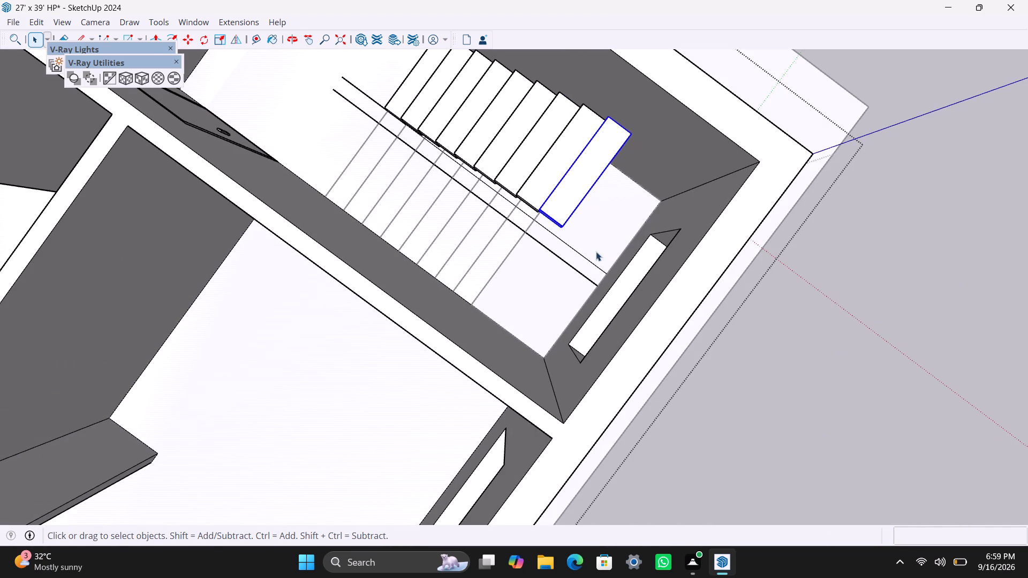
{"action": "middle_click_drag", "start_coordinate": [596, 252], "coordinate": [451, 162]}
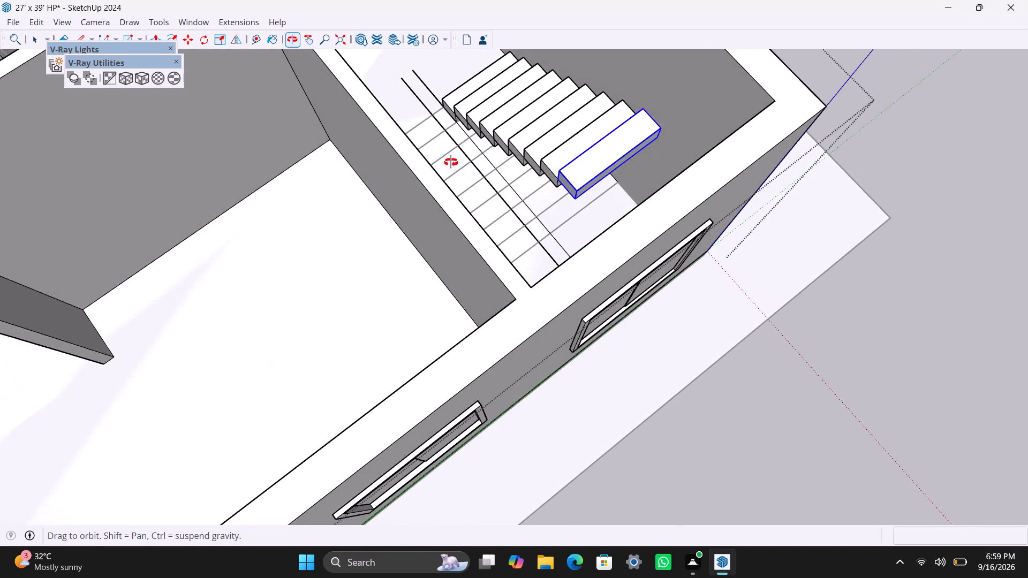
{"action": "middle_click_drag", "start_coordinate": [451, 162], "coordinate": [445, 147]}
{"action": "scroll", "coordinate": [599, 151], "scroll_direction": "up", "scroll_amount": 5}
{"action": "triple_click", "coordinate": [584, 156]}
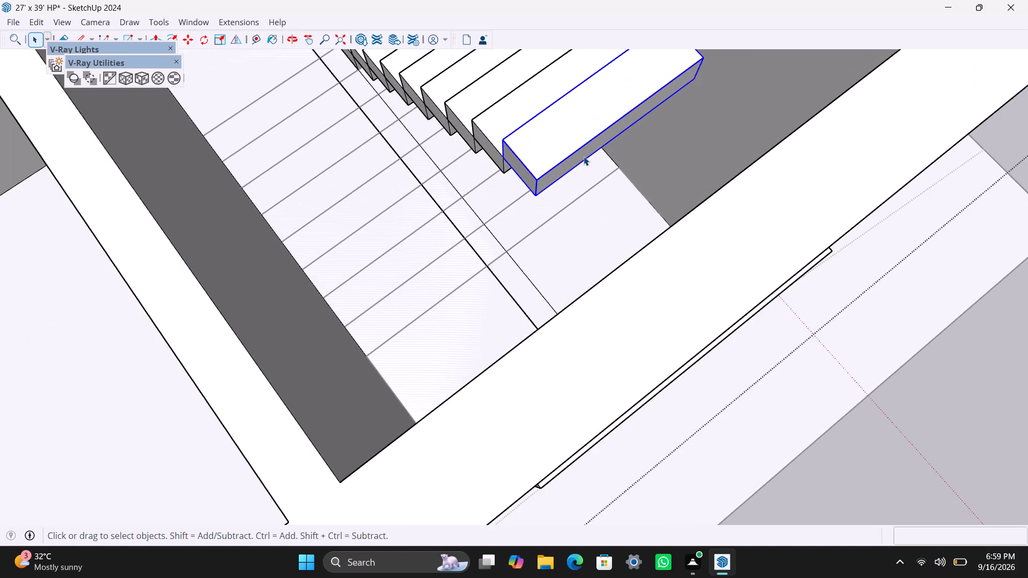
{"action": "scroll", "coordinate": [581, 173], "scroll_direction": "up", "scroll_amount": 3}
{"action": "left_click", "coordinate": [540, 179]}
{"action": "scroll", "coordinate": [541, 179], "scroll_direction": "up", "scroll_amount": 1}
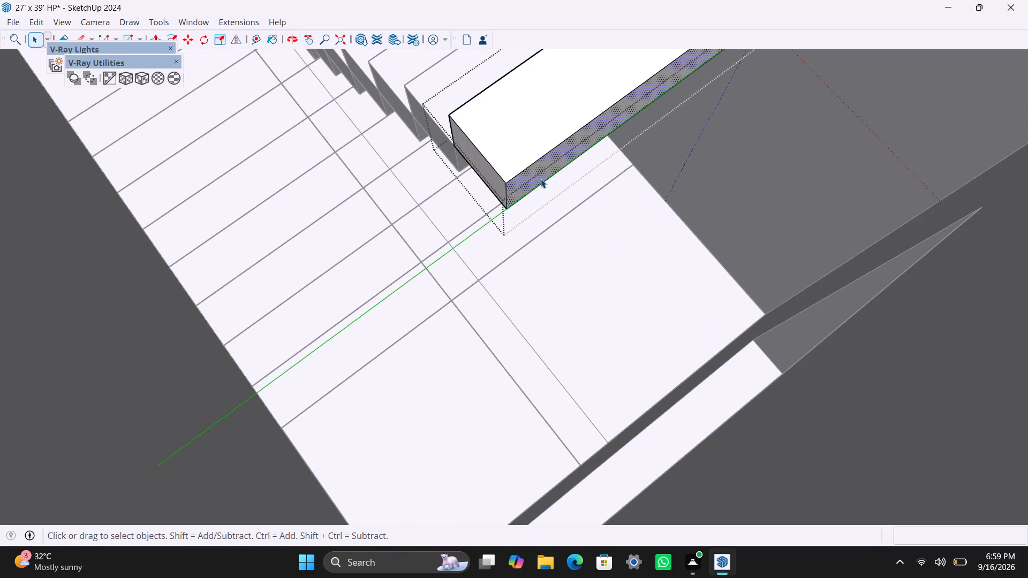
{"action": "scroll", "coordinate": [541, 179], "scroll_direction": "up", "scroll_amount": 1}
{"action": "scroll", "coordinate": [532, 286], "scroll_direction": "down", "scroll_amount": 3}
{"action": "middle_click_drag", "start_coordinate": [502, 343], "coordinate": [598, 365]}
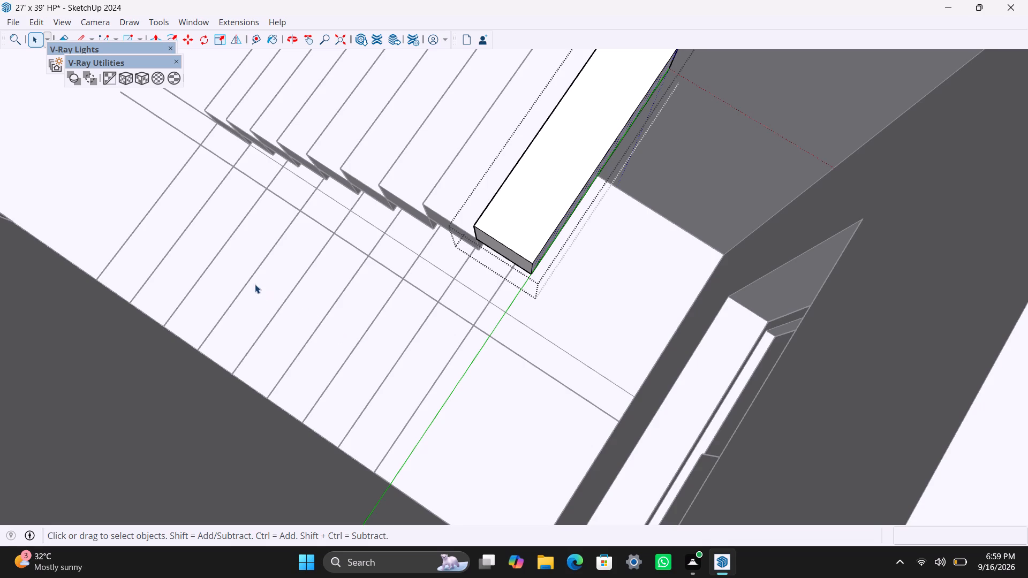
{"action": "scroll", "coordinate": [573, 237], "scroll_direction": "up", "scroll_amount": 2}
{"action": "middle_click_drag", "start_coordinate": [533, 245], "coordinate": [489, 226]}
{"action": "key", "text": "p"}
{"action": "left_click_drag", "start_coordinate": [517, 225], "coordinate": [656, 344]}
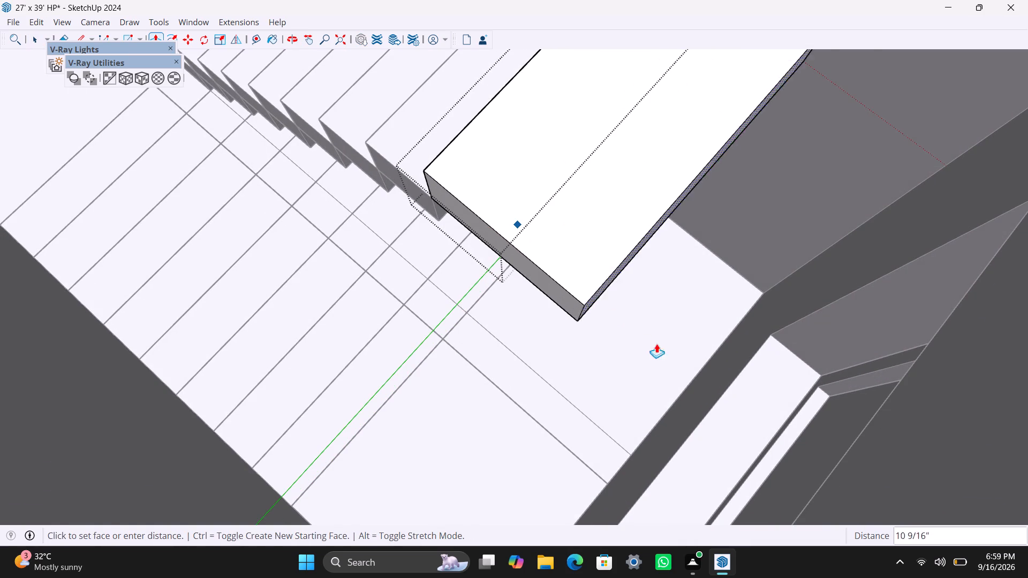
{"action": "left_click_drag", "start_coordinate": [656, 344], "coordinate": [786, 379]}
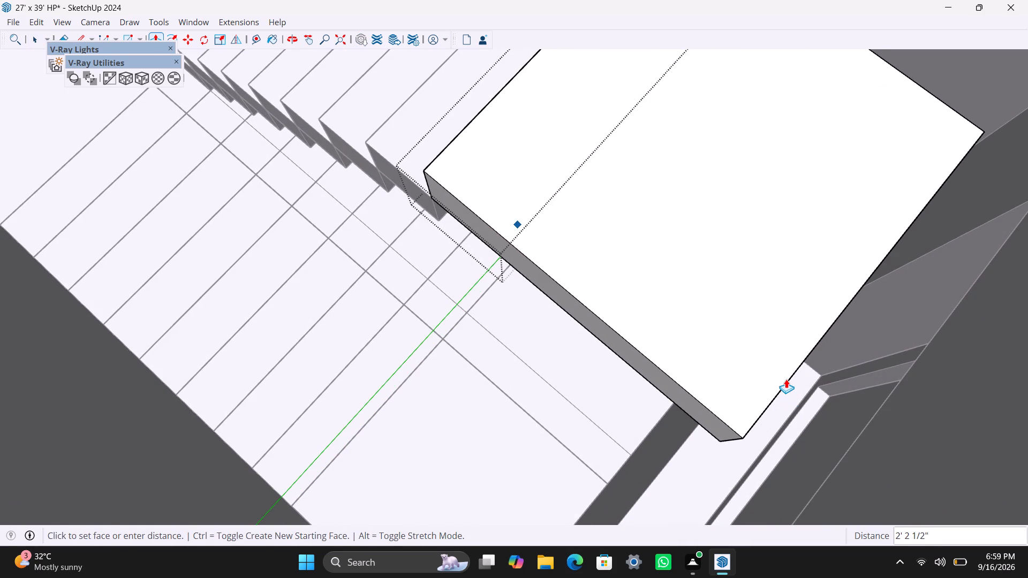
{"action": "left_click_drag", "start_coordinate": [786, 379], "coordinate": [874, 285]}
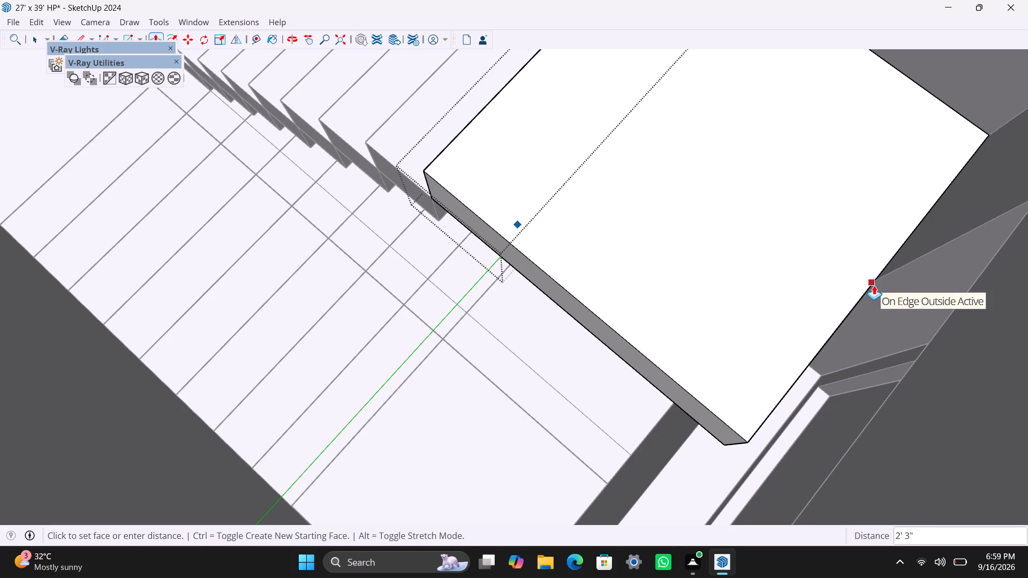
{"action": "left_click_drag", "start_coordinate": [874, 285], "coordinate": [873, 286]}
{"action": "scroll", "coordinate": [636, 392], "scroll_direction": "down", "scroll_amount": 4}
{"action": "scroll", "coordinate": [591, 399], "scroll_direction": "down", "scroll_amount": 3}
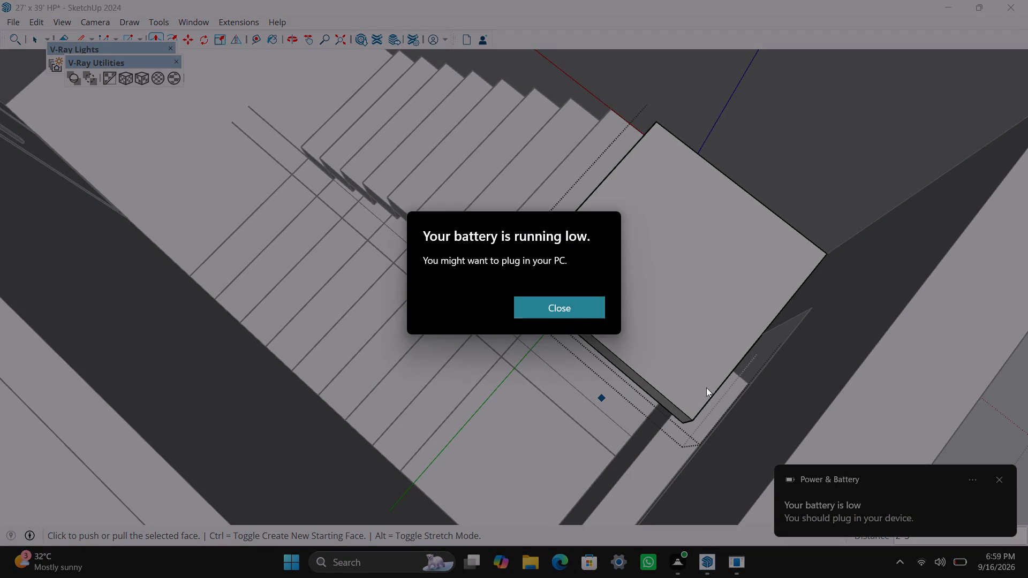
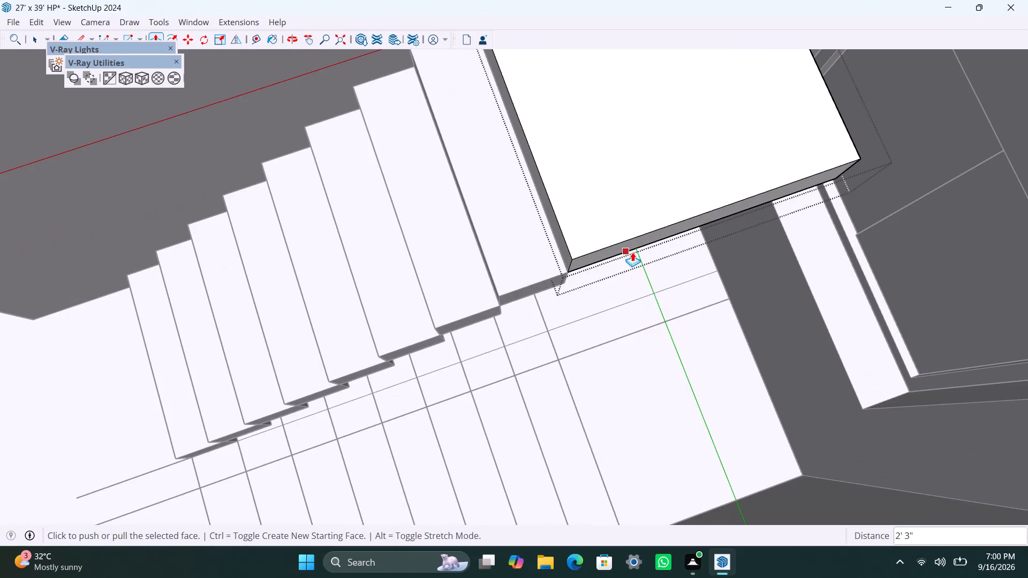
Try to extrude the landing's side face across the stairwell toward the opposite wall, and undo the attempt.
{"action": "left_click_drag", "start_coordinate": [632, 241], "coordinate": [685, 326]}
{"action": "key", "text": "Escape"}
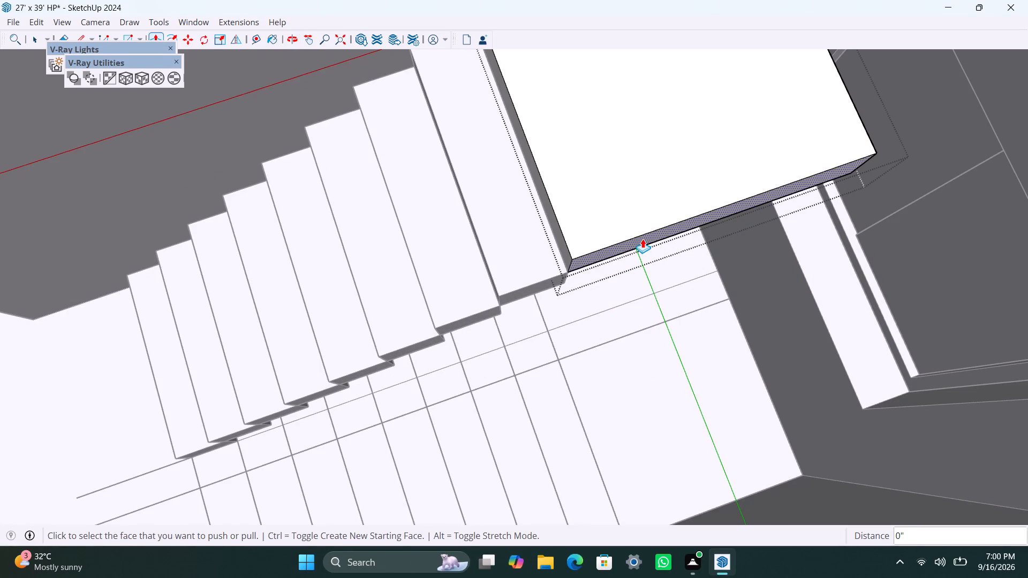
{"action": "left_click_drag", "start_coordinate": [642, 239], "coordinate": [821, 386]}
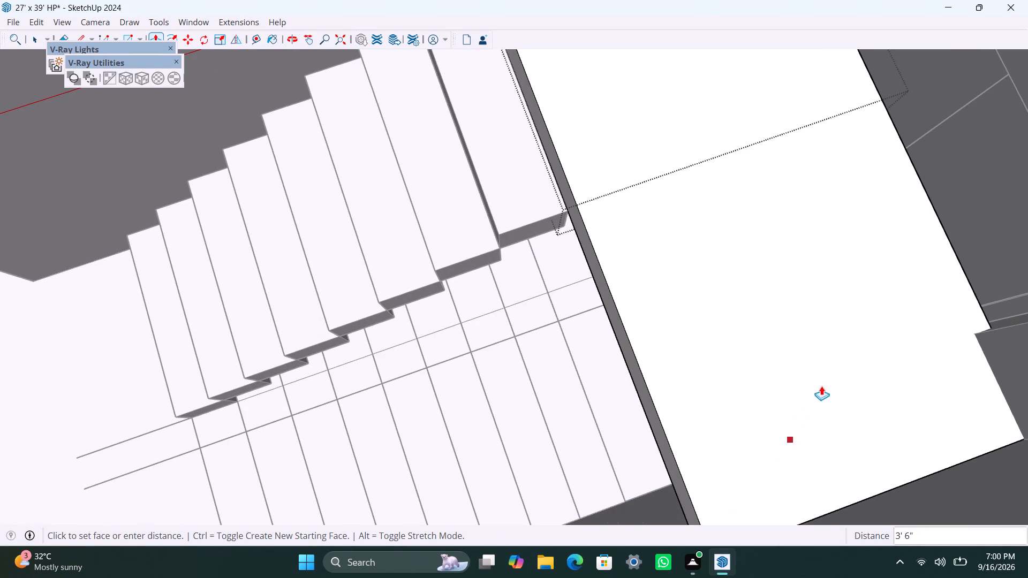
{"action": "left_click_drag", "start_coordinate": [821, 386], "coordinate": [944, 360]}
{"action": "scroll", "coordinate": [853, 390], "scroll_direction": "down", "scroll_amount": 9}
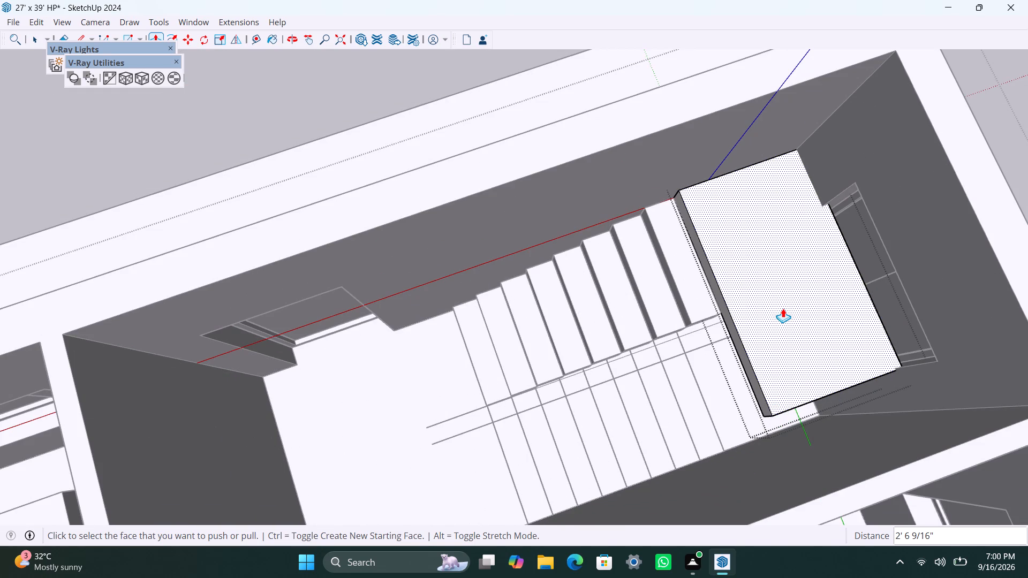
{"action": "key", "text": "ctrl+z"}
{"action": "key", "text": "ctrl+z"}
Inside the landing group, extrude the side face about 1' 6 11/16" across the stairwell toward the opposite wall.
{"action": "scroll", "coordinate": [762, 294], "scroll_direction": "up", "scroll_amount": 2}
{"action": "middle_click_drag", "start_coordinate": [752, 294], "coordinate": [687, 254]}
{"action": "scroll", "coordinate": [751, 325], "scroll_direction": "up", "scroll_amount": 2}
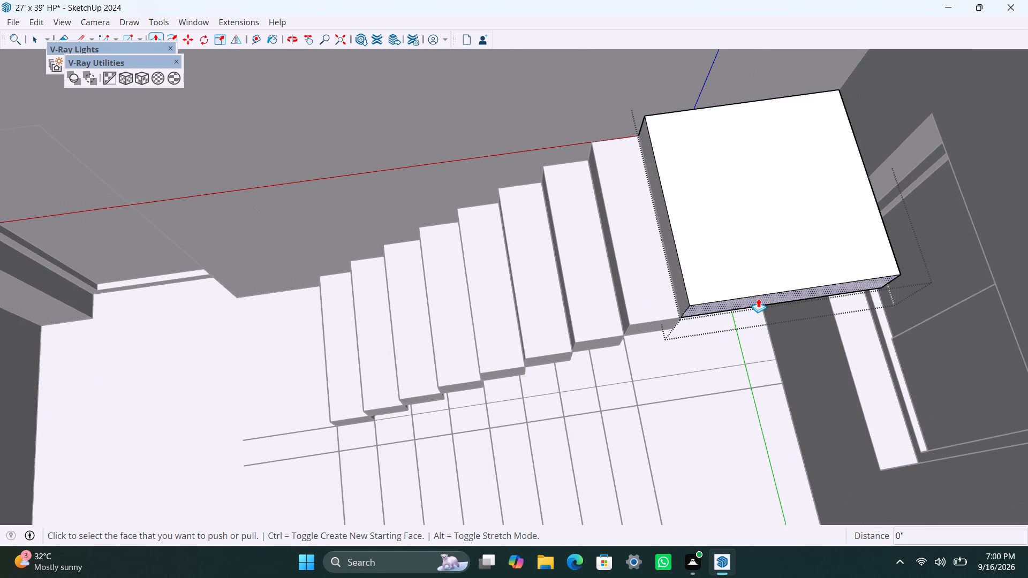
{"action": "left_click_drag", "start_coordinate": [758, 300], "coordinate": [758, 415]}
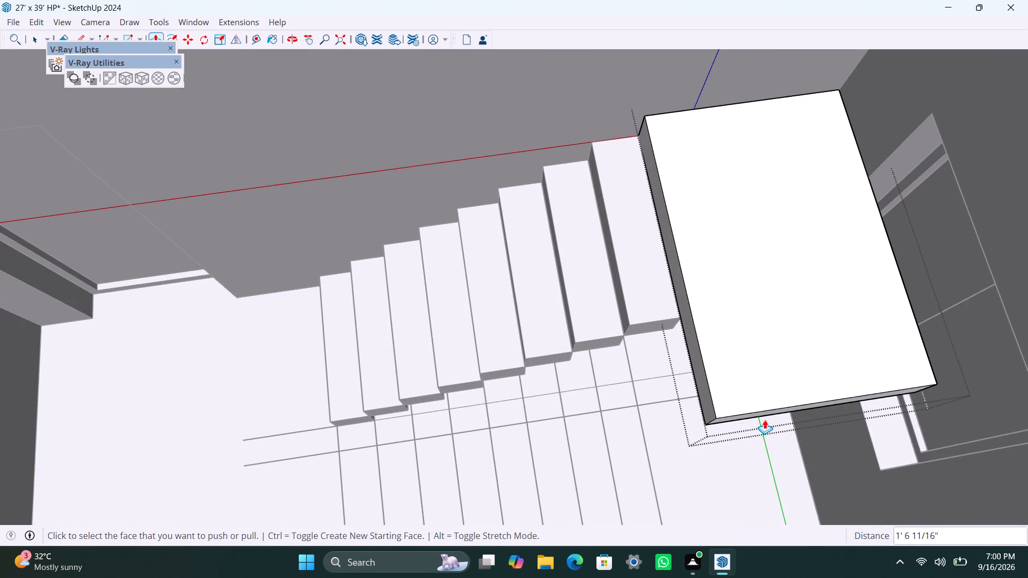
Extrude the landing's side face a further 1' 11 5/16" or so to reach the opposite wall, and close the group.
{"action": "scroll", "coordinate": [765, 420], "scroll_direction": "down", "scroll_amount": 6}
{"action": "middle_click_drag", "start_coordinate": [765, 420], "coordinate": [812, 325], "text": "shift"}
{"action": "scroll", "coordinate": [734, 352], "scroll_direction": "up", "scroll_amount": 3}
{"action": "middle_click_drag", "start_coordinate": [684, 377], "coordinate": [711, 402]}
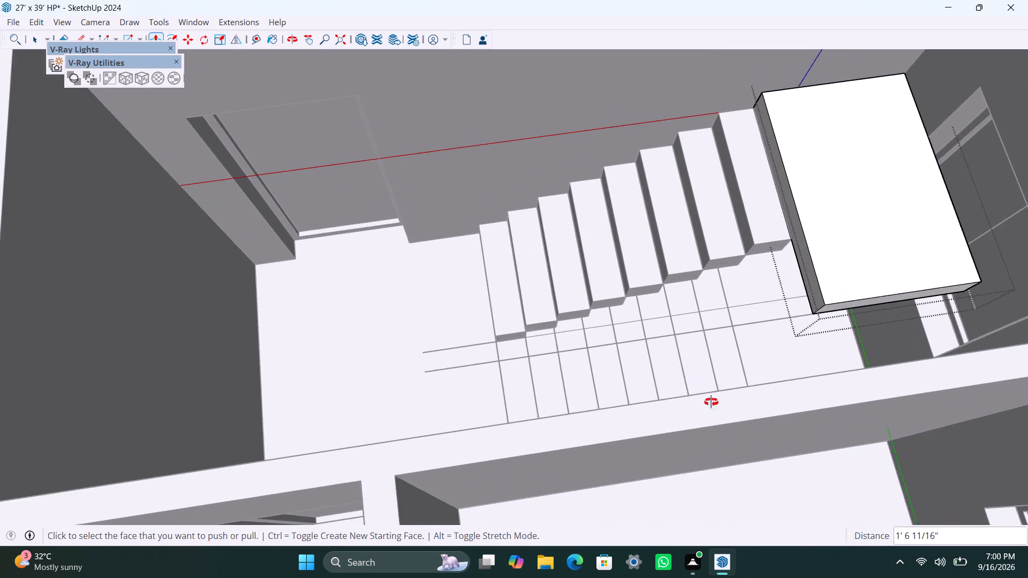
{"action": "middle_click_drag", "start_coordinate": [711, 402], "coordinate": [807, 439]}
{"action": "scroll", "coordinate": [817, 371], "scroll_direction": "down", "scroll_amount": 3}
{"action": "middle_click_drag", "start_coordinate": [741, 380], "coordinate": [626, 410], "text": "shift"}
{"action": "scroll", "coordinate": [776, 302], "scroll_direction": "up", "scroll_amount": 1}
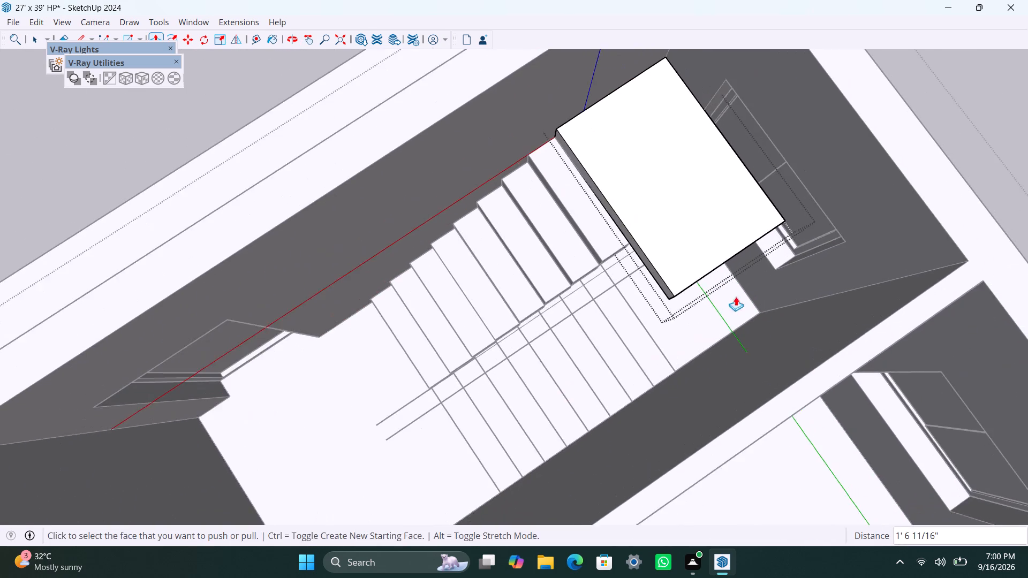
{"action": "scroll", "coordinate": [736, 296], "scroll_direction": "up", "scroll_amount": 1}
{"action": "middle_click_drag", "start_coordinate": [725, 305], "coordinate": [683, 295]}
{"action": "scroll", "coordinate": [727, 288], "scroll_direction": "up", "scroll_amount": 5}
{"action": "middle_click_drag", "start_coordinate": [687, 299], "coordinate": [653, 253]}
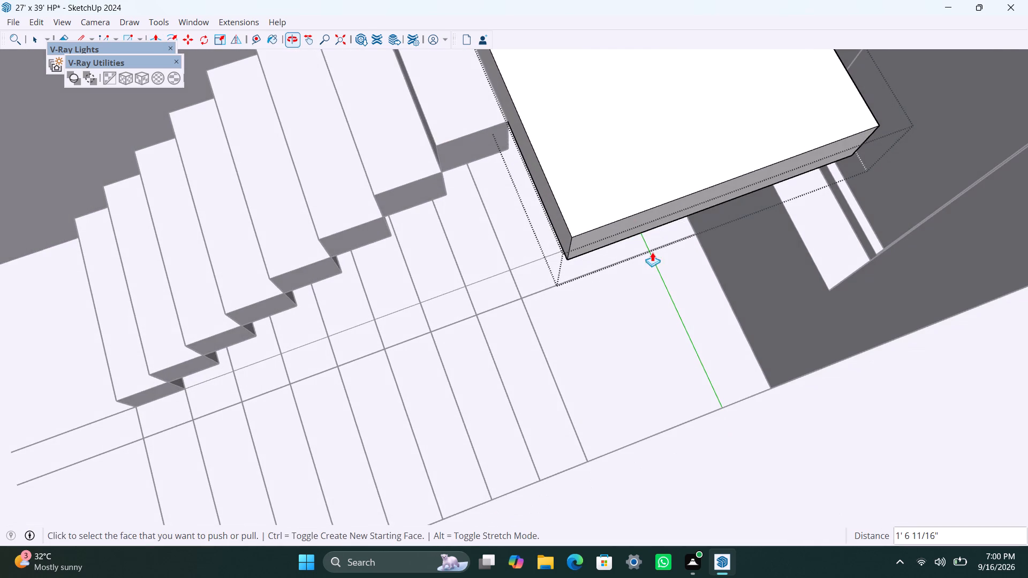
{"action": "scroll", "coordinate": [581, 299], "scroll_direction": "down", "scroll_amount": 3}
{"action": "middle_click_drag", "start_coordinate": [545, 346], "coordinate": [674, 383]}
{"action": "scroll", "coordinate": [632, 304], "scroll_direction": "up", "scroll_amount": 4}
{"action": "middle_click_drag", "start_coordinate": [626, 264], "coordinate": [585, 248]}
{"action": "left_click_drag", "start_coordinate": [593, 217], "coordinate": [625, 248]}
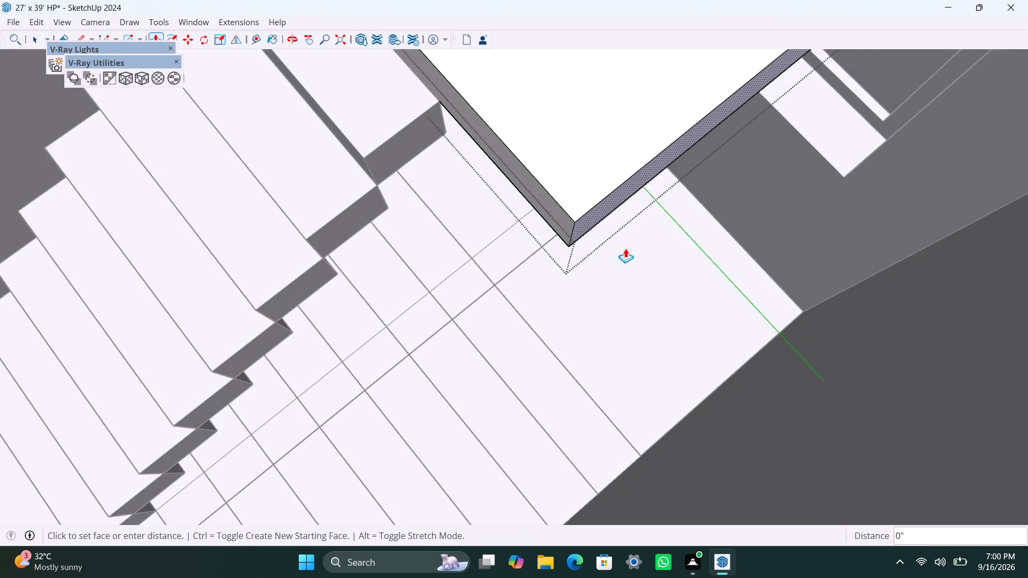
{"action": "left_click_drag", "start_coordinate": [625, 248], "coordinate": [871, 390]}
{"action": "scroll", "coordinate": [592, 413], "scroll_direction": "down", "scroll_amount": 10}
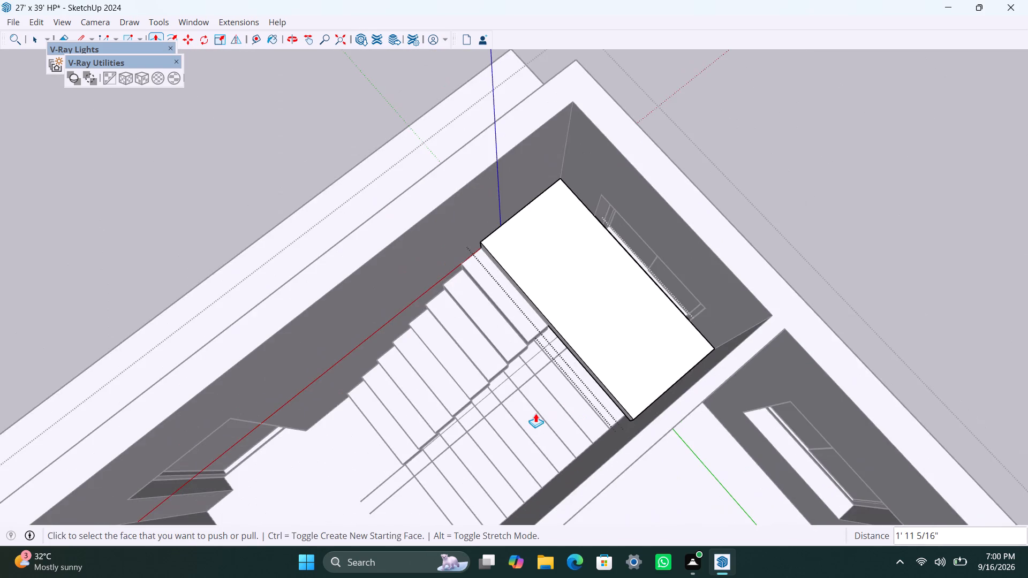
{"action": "middle_click_drag", "start_coordinate": [531, 416], "coordinate": [684, 418]}
{"action": "key", "text": "space"}
{"action": "left_click", "coordinate": [775, 115]}
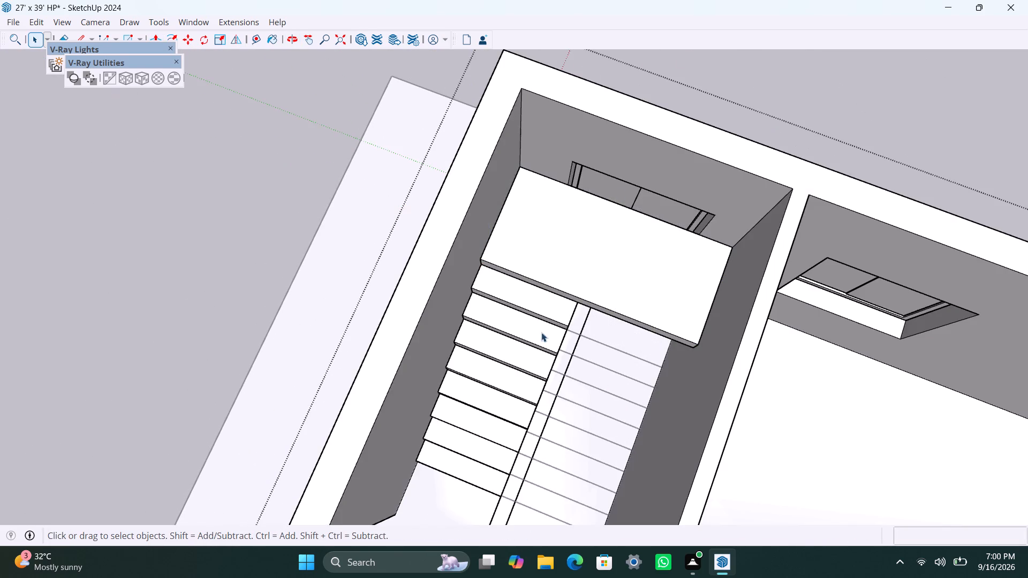
Copy the first flight's top step about 4' 7/8" across to the opposite wall side, next to the landing.
{"action": "scroll", "coordinate": [485, 414], "scroll_direction": "down", "scroll_amount": 2}
{"action": "middle_click_drag", "start_coordinate": [508, 425], "coordinate": [587, 424]}
{"action": "scroll", "coordinate": [572, 353], "scroll_direction": "up", "scroll_amount": 2}
{"action": "left_click", "coordinate": [548, 317]}
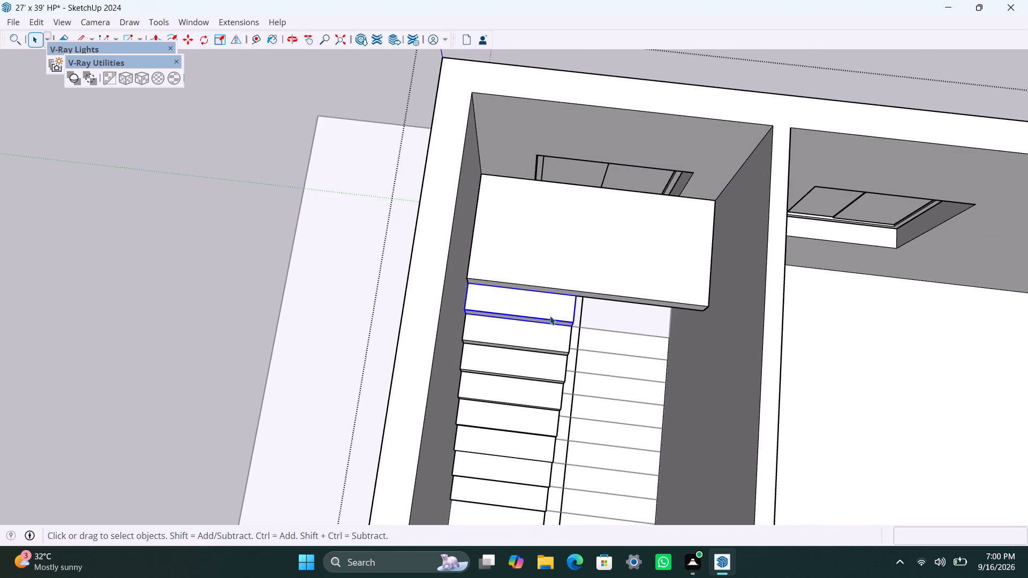
{"action": "key", "text": "m"}
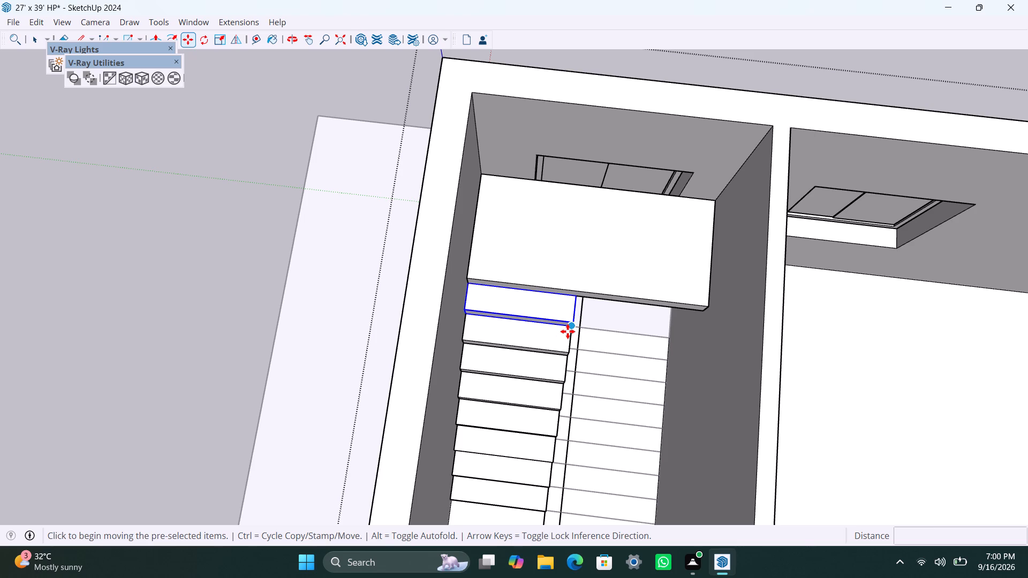
{"action": "left_click", "coordinate": [568, 331], "text": "ctrl"}
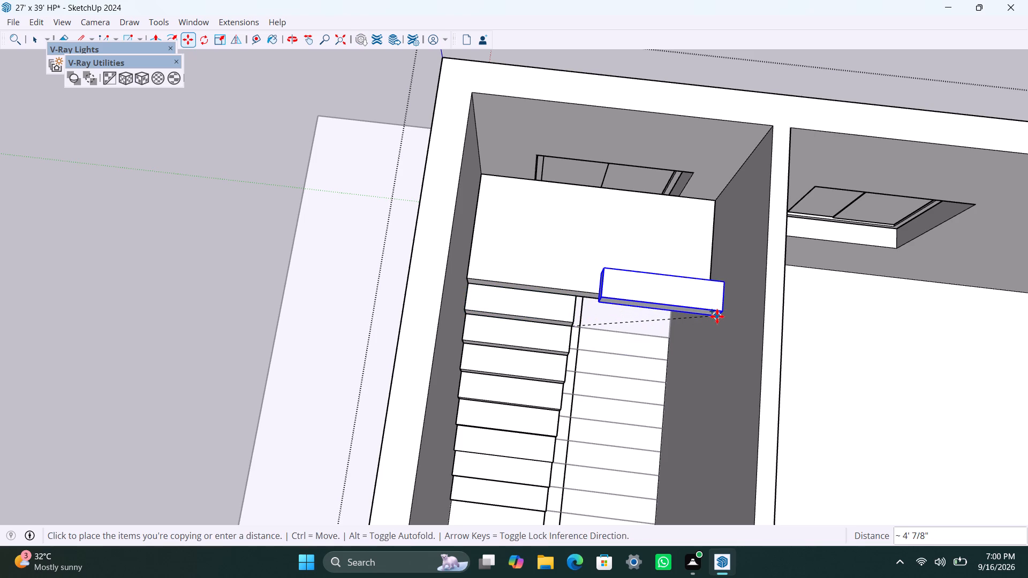
{"action": "left_click", "coordinate": [715, 316]}
Move the copied step by its bottom corner onto the landing's front corner at the wall to start the second flight.
{"action": "scroll", "coordinate": [615, 302], "scroll_direction": "up", "scroll_amount": 3}
{"action": "middle_click_drag", "start_coordinate": [562, 302], "coordinate": [787, 357]}
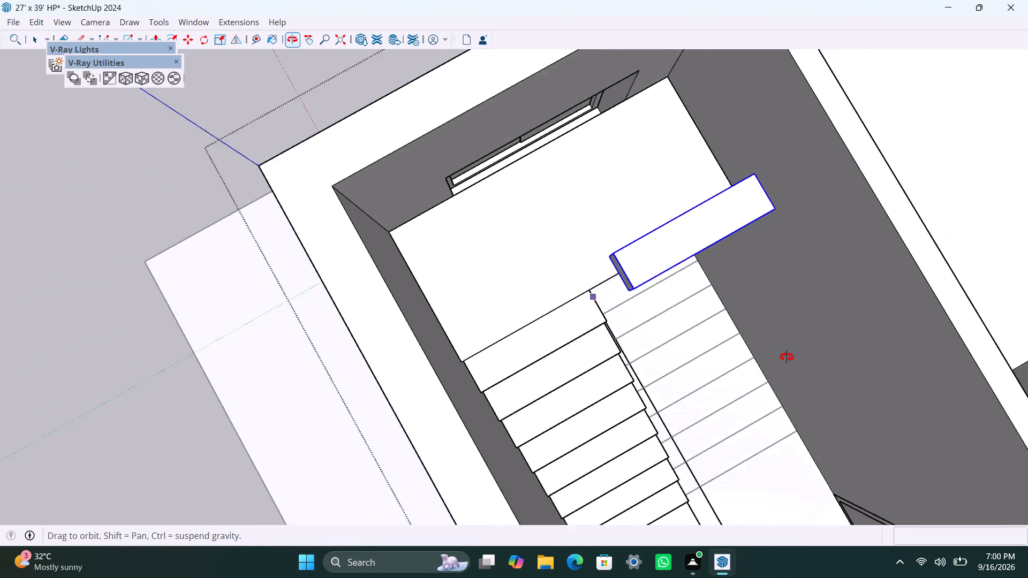
{"action": "middle_click_drag", "start_coordinate": [787, 357], "coordinate": [796, 355]}
{"action": "scroll", "coordinate": [635, 254], "scroll_direction": "up", "scroll_amount": 4}
{"action": "scroll", "coordinate": [552, 288], "scroll_direction": "down", "scroll_amount": 2}
{"action": "middle_click_drag", "start_coordinate": [519, 311], "coordinate": [571, 337]}
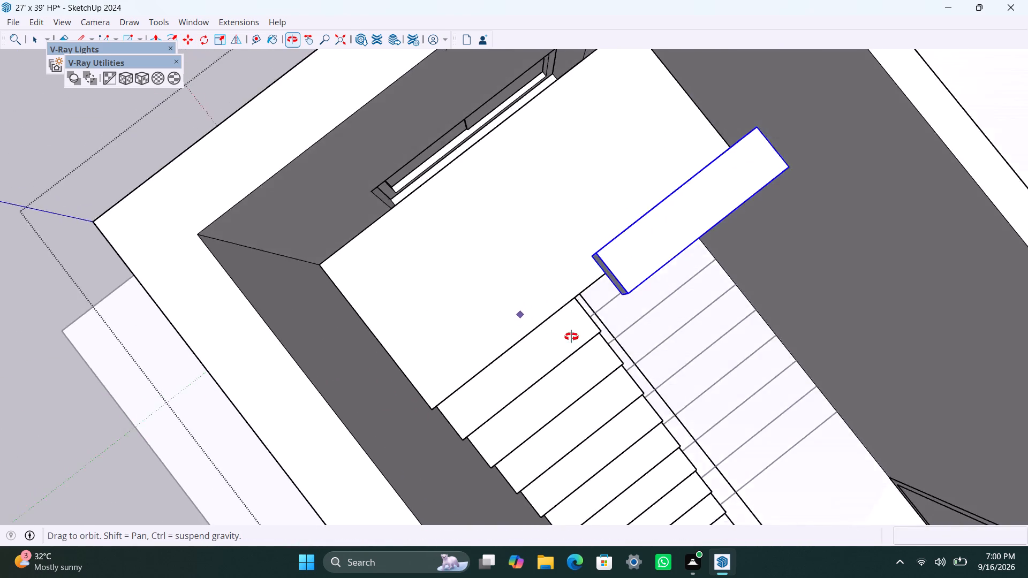
{"action": "middle_click_drag", "start_coordinate": [571, 337], "coordinate": [600, 302]}
{"action": "scroll", "coordinate": [684, 298], "scroll_direction": "down", "scroll_amount": 5}
{"action": "scroll", "coordinate": [667, 368], "scroll_direction": "down", "scroll_amount": 5}
{"action": "middle_click_drag", "start_coordinate": [754, 391], "coordinate": [614, 368]}
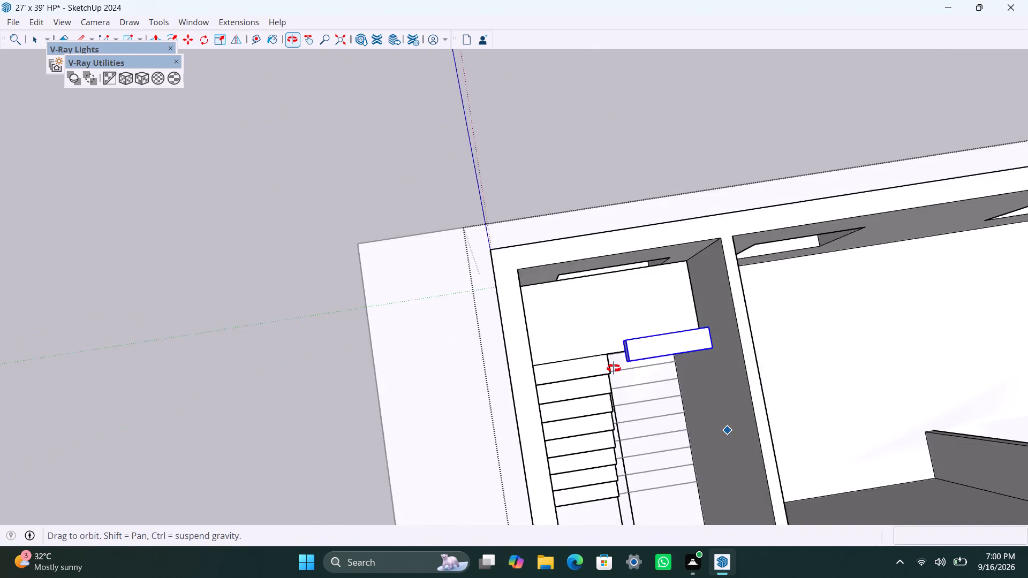
{"action": "middle_click_drag", "start_coordinate": [614, 368], "coordinate": [142, 305]}
{"action": "scroll", "coordinate": [306, 300], "scroll_direction": "up", "scroll_amount": 3}
{"action": "scroll", "coordinate": [419, 371], "scroll_direction": "up", "scroll_amount": 3}
{"action": "middle_click_drag", "start_coordinate": [498, 397], "coordinate": [383, 417], "text": "shift"}
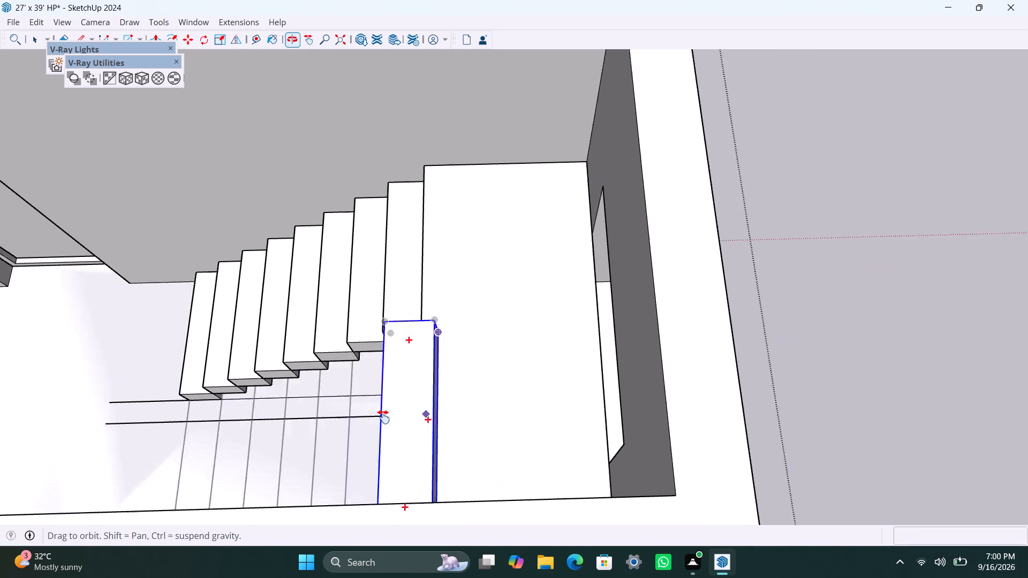
{"action": "middle_click_drag", "start_coordinate": [383, 417], "coordinate": [375, 417], "text": "shift"}
{"action": "scroll", "coordinate": [481, 485], "scroll_direction": "up", "scroll_amount": 1}
{"action": "middle_click_drag", "start_coordinate": [477, 486], "coordinate": [293, 498]}
{"action": "scroll", "coordinate": [177, 370], "scroll_direction": "up", "scroll_amount": 2}
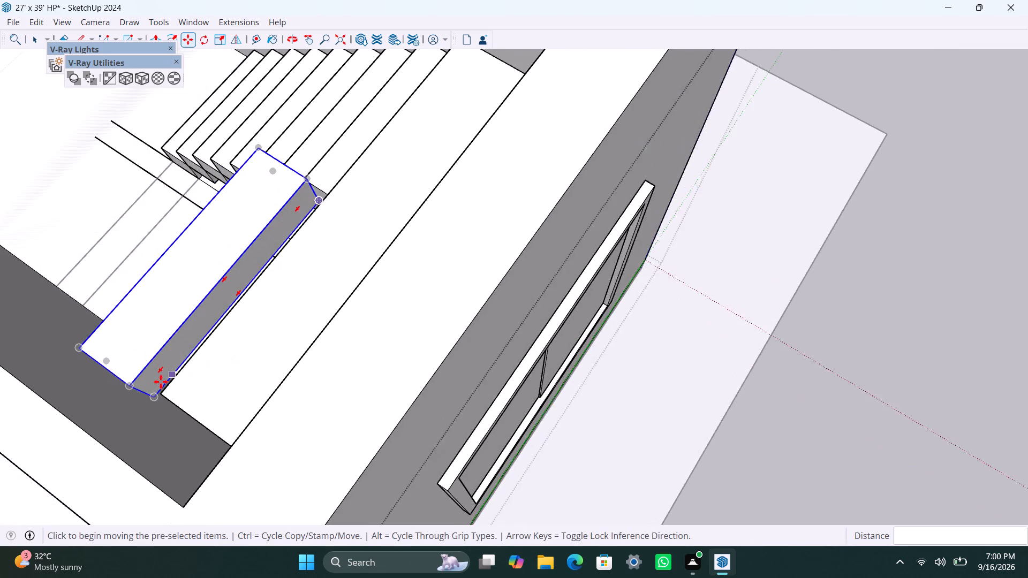
{"action": "scroll", "coordinate": [161, 382], "scroll_direction": "up", "scroll_amount": 2}
{"action": "left_click", "coordinate": [150, 398]}
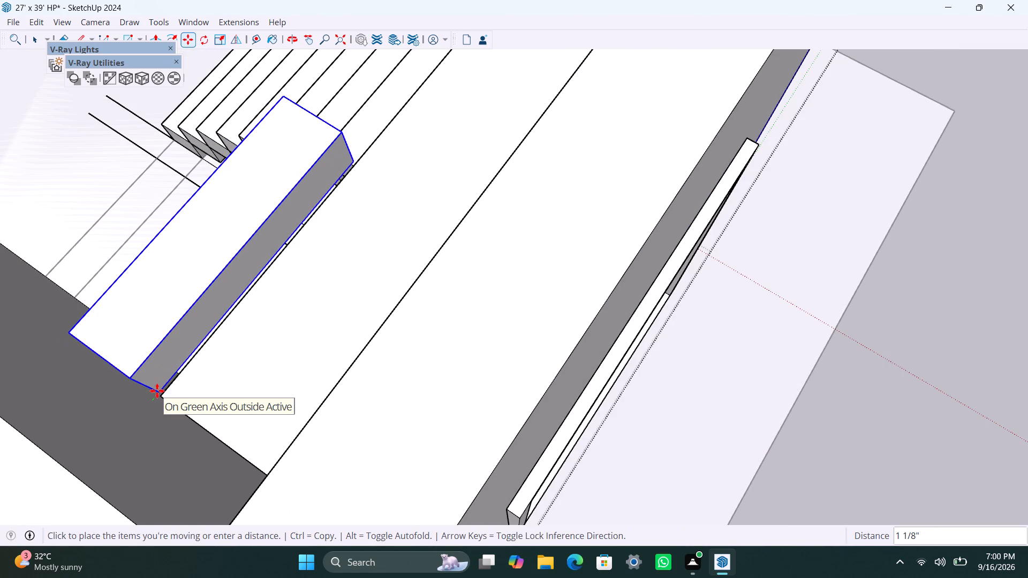
{"action": "left_click", "coordinate": [161, 392]}
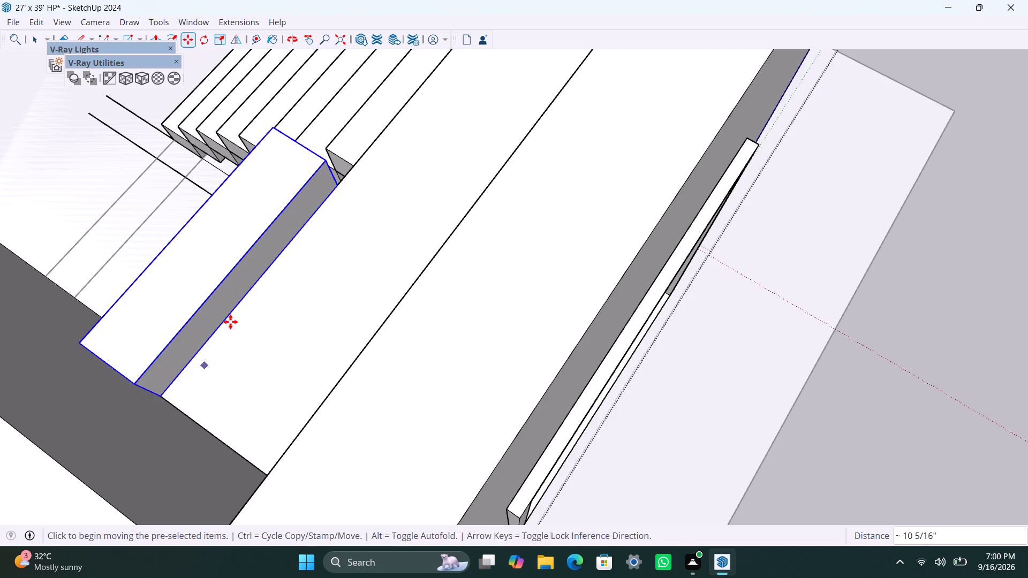
Copy the second flight's first step upward twice, stacking each copy corner to corner on the back edge below.
{"action": "scroll", "coordinate": [229, 322], "scroll_direction": "down", "scroll_amount": 9}
{"action": "middle_click_drag", "start_coordinate": [250, 320], "coordinate": [352, 426]}
{"action": "middle_click_drag", "start_coordinate": [432, 350], "coordinate": [270, 387]}
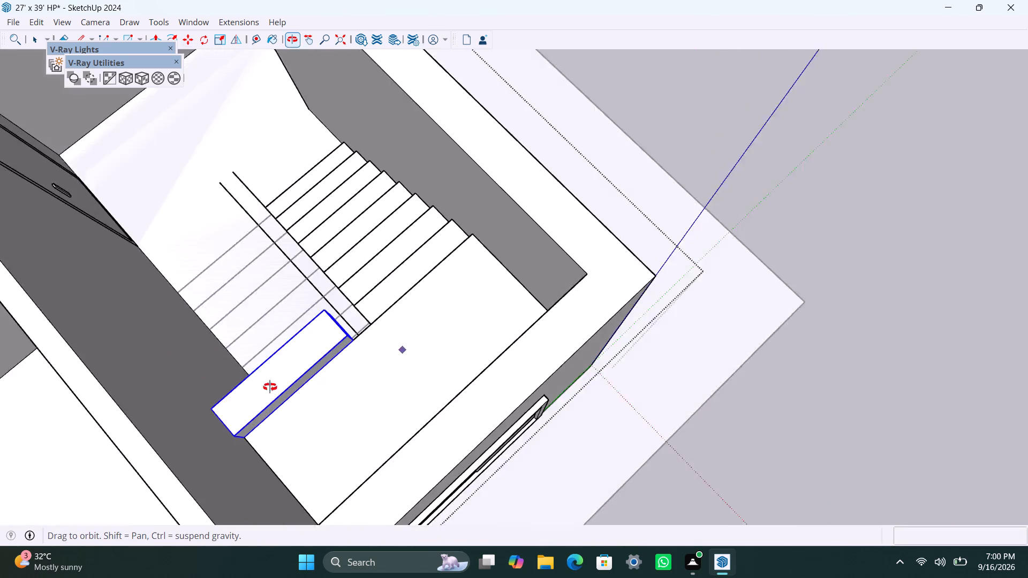
{"action": "middle_click_drag", "start_coordinate": [270, 387], "coordinate": [157, 356]}
{"action": "scroll", "coordinate": [337, 219], "scroll_direction": "down", "scroll_amount": 4}
{"action": "middle_click_drag", "start_coordinate": [468, 165], "coordinate": [548, 363]}
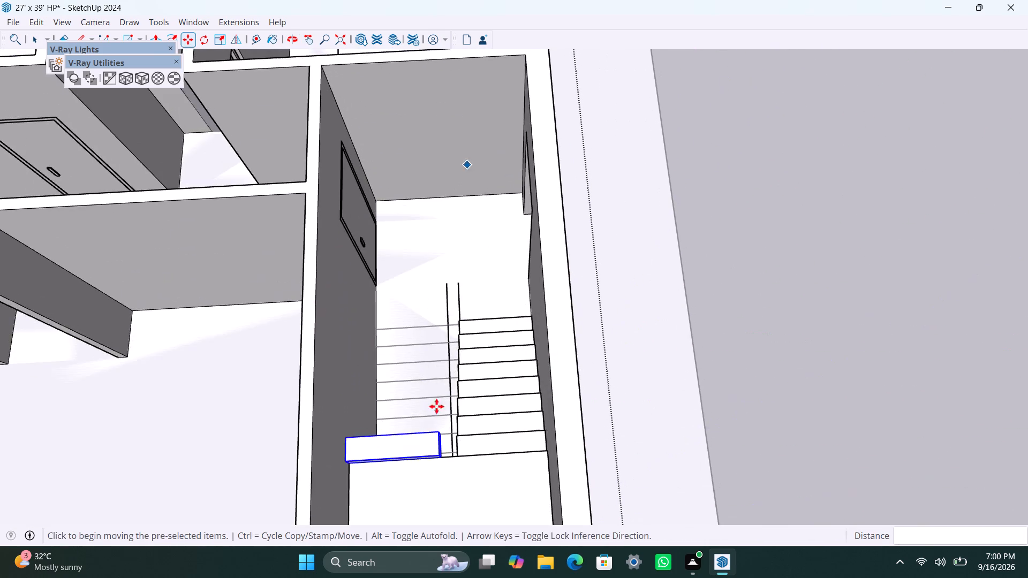
{"action": "scroll", "coordinate": [428, 415], "scroll_direction": "up", "scroll_amount": 6}
{"action": "middle_click_drag", "start_coordinate": [417, 481], "coordinate": [361, 439]}
{"action": "scroll", "coordinate": [396, 419], "scroll_direction": "up", "scroll_amount": 4}
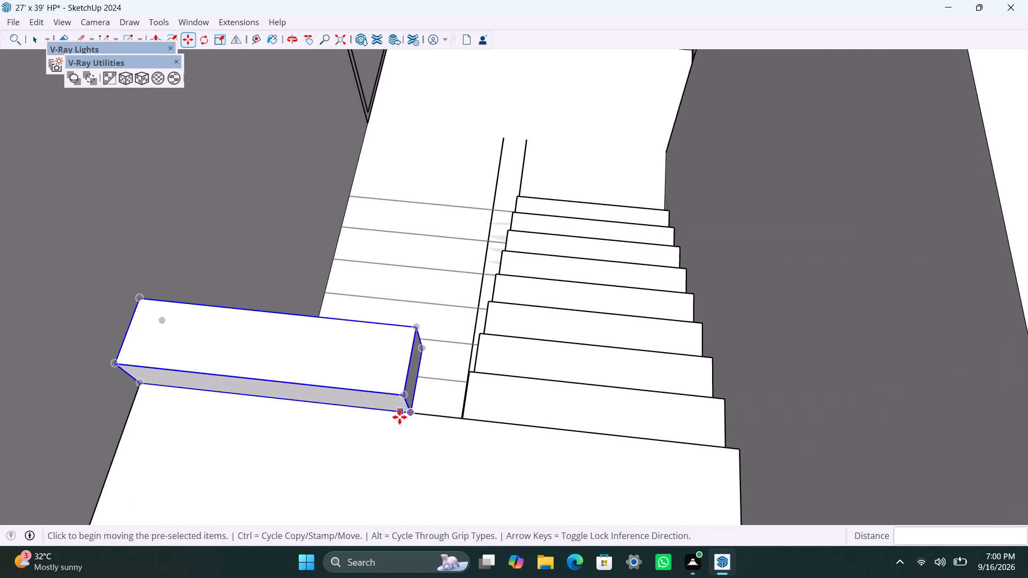
{"action": "left_click", "coordinate": [414, 413]}
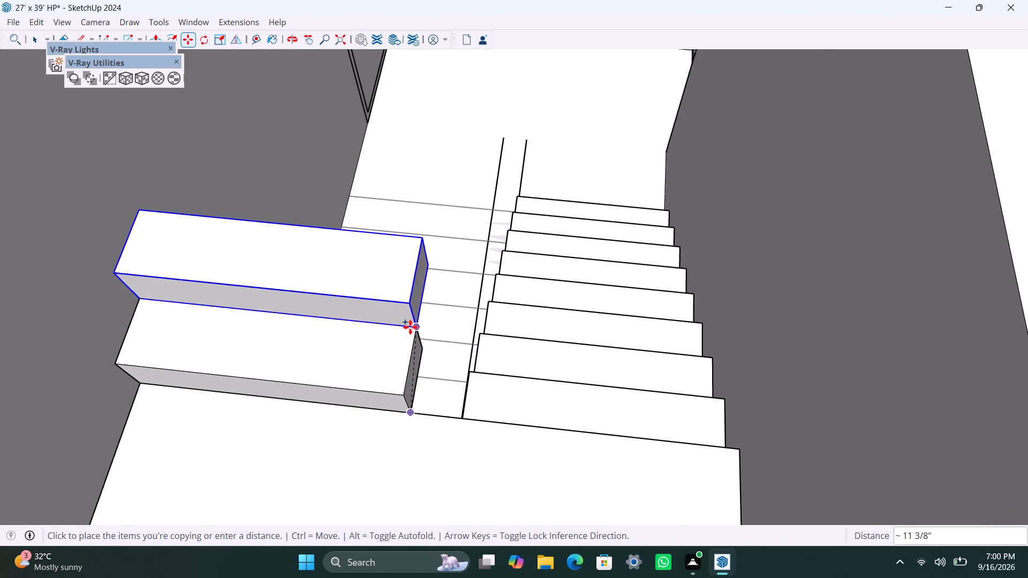
{"action": "left_click", "coordinate": [410, 327]}
{"action": "left_click", "coordinate": [410, 325]}
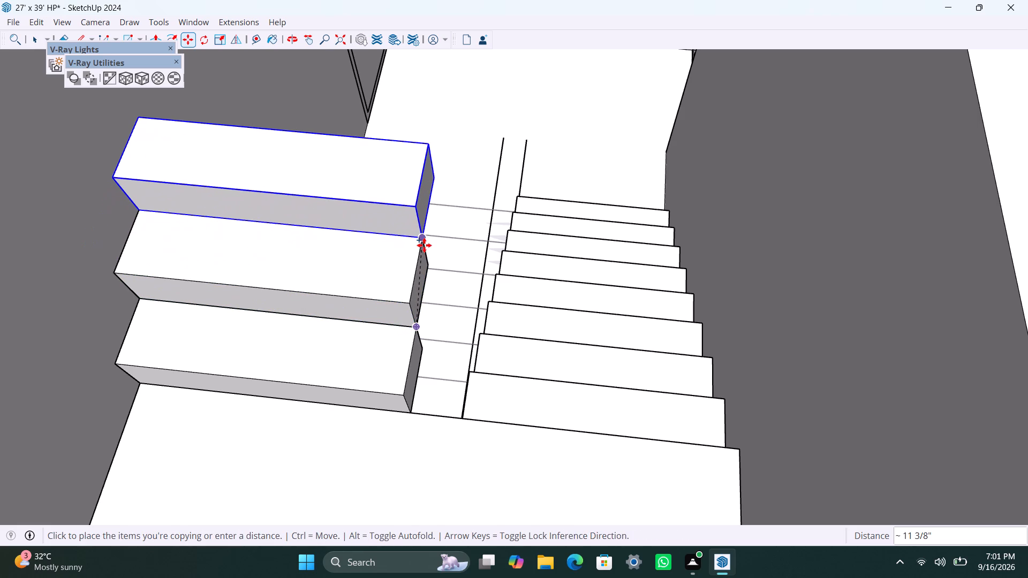
{"action": "left_click", "coordinate": [425, 244]}
{"action": "left_click", "coordinate": [425, 243], "text": "ctrl"}
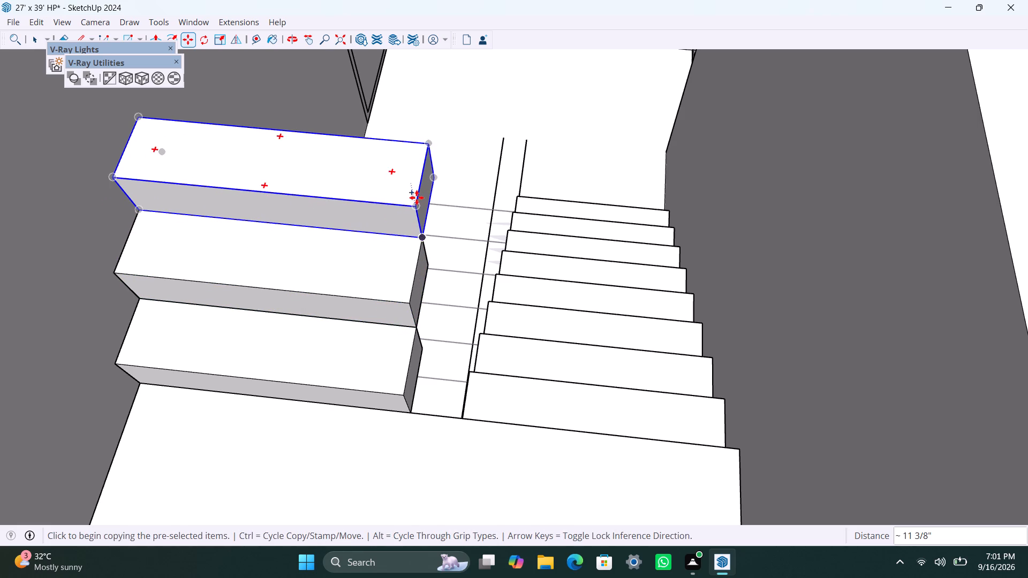
Add four more copies of the step up the second flight, each set corner to corner on the one below.
{"action": "left_click", "coordinate": [421, 234]}
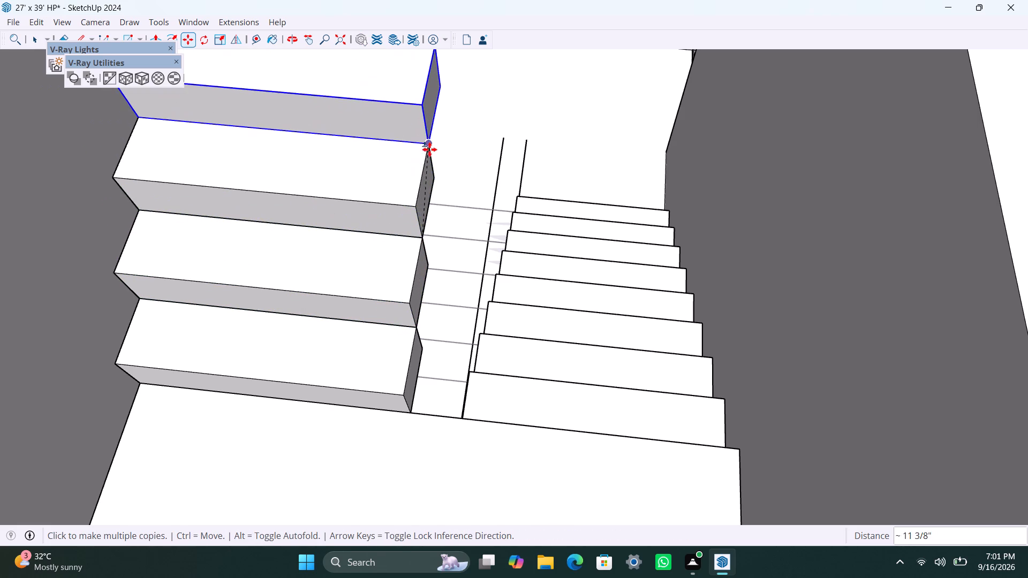
{"action": "left_click", "coordinate": [430, 148]}
{"action": "scroll", "coordinate": [425, 203], "scroll_direction": "down", "scroll_amount": 4}
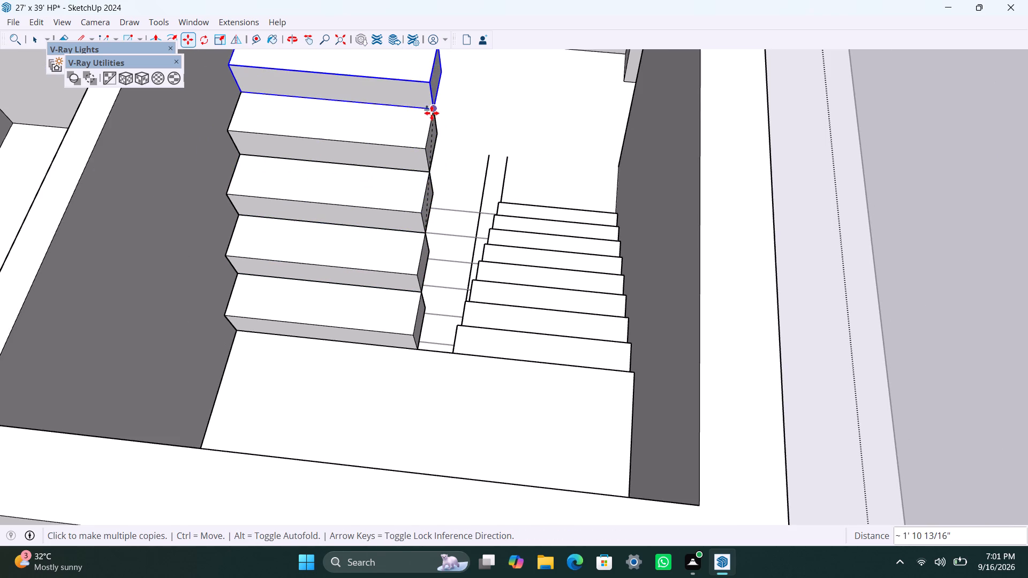
{"action": "left_click", "coordinate": [432, 113]}
{"action": "scroll", "coordinate": [418, 124], "scroll_direction": "down", "scroll_amount": 3}
{"action": "middle_click_drag", "start_coordinate": [418, 131], "coordinate": [422, 248], "text": "shift"}
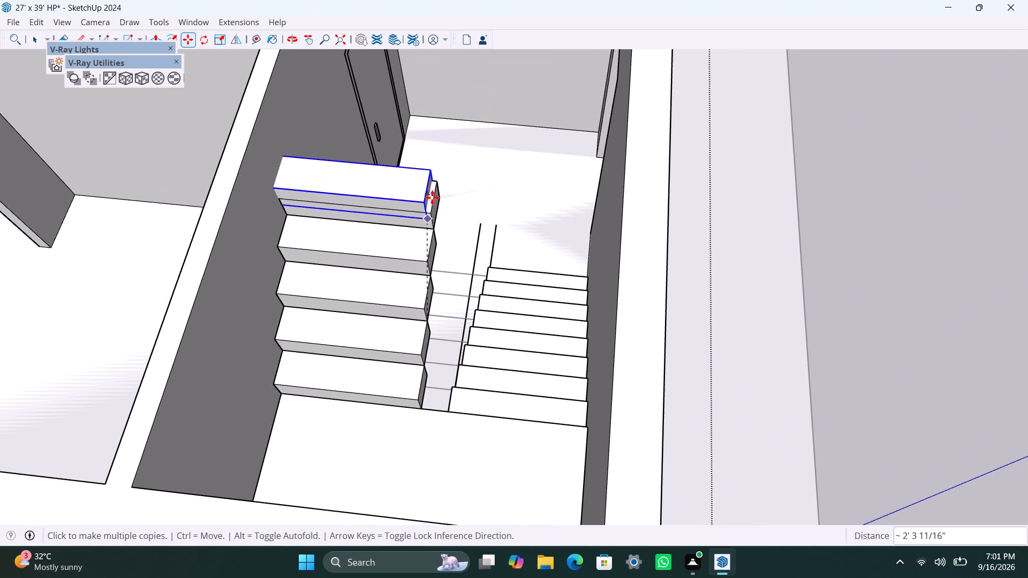
{"action": "left_click", "coordinate": [435, 181]}
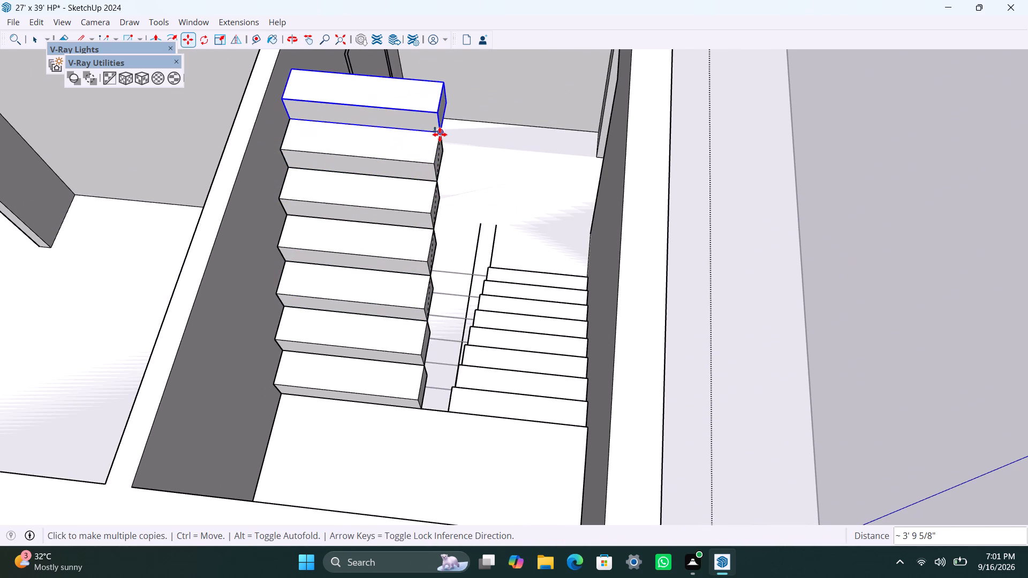
{"action": "left_click", "coordinate": [440, 134]}
{"action": "left_click", "coordinate": [440, 134]}
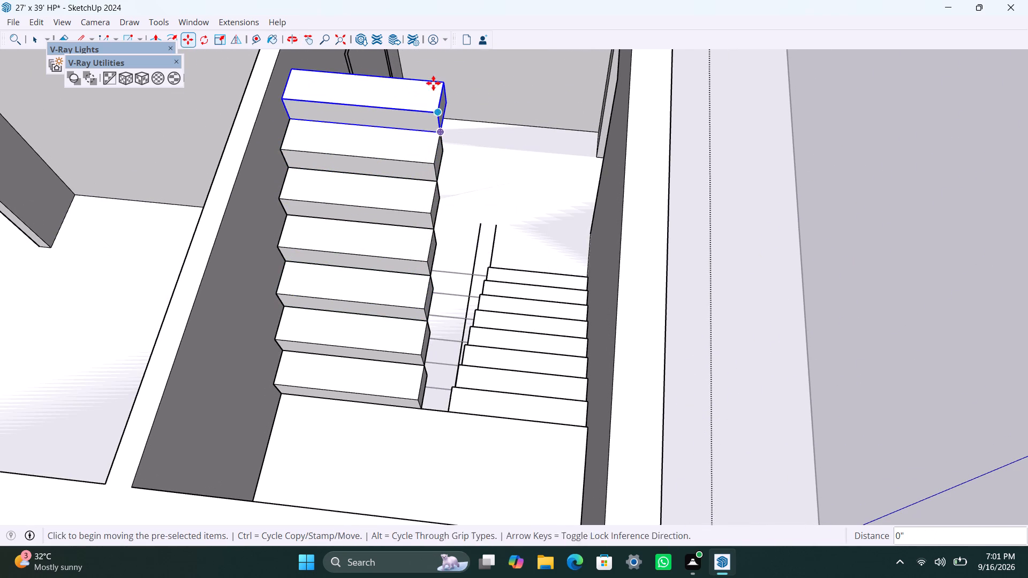
Copy the topmost step once more, corner to corner, to add the eighth step of the second flight.
{"action": "scroll", "coordinate": [415, 128], "scroll_direction": "down", "scroll_amount": 3}
{"action": "middle_click_drag", "start_coordinate": [412, 149], "coordinate": [419, 242]}
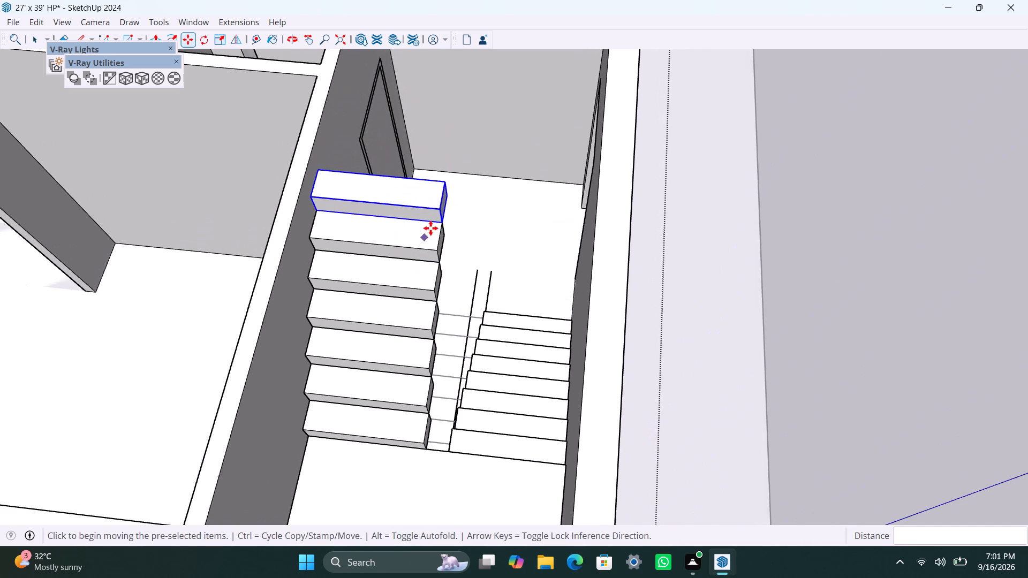
{"action": "scroll", "coordinate": [435, 224], "scroll_direction": "up", "scroll_amount": 1}
{"action": "left_click", "coordinate": [435, 223]}
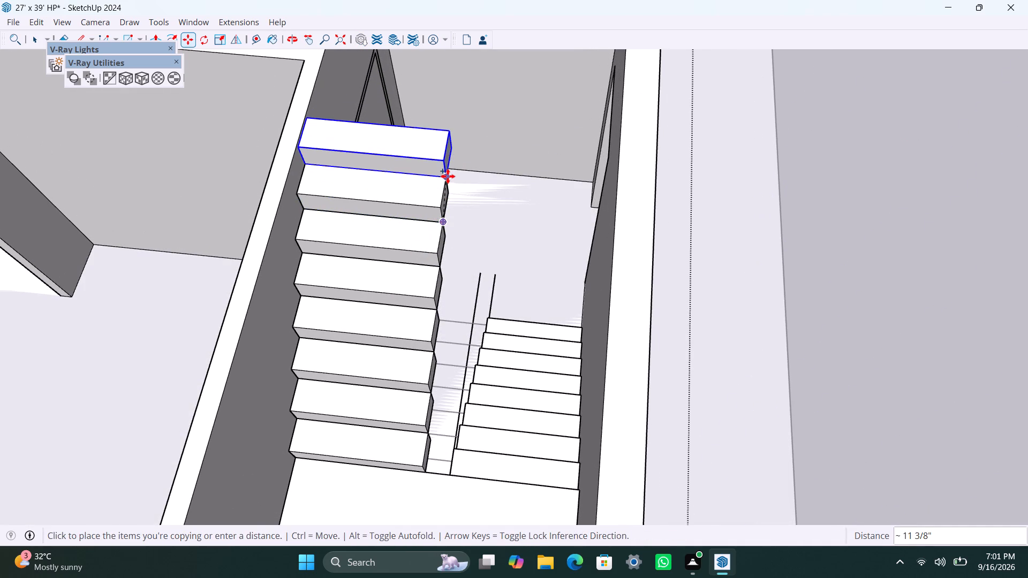
{"action": "left_click", "coordinate": [448, 176]}
{"action": "key", "text": "space"}
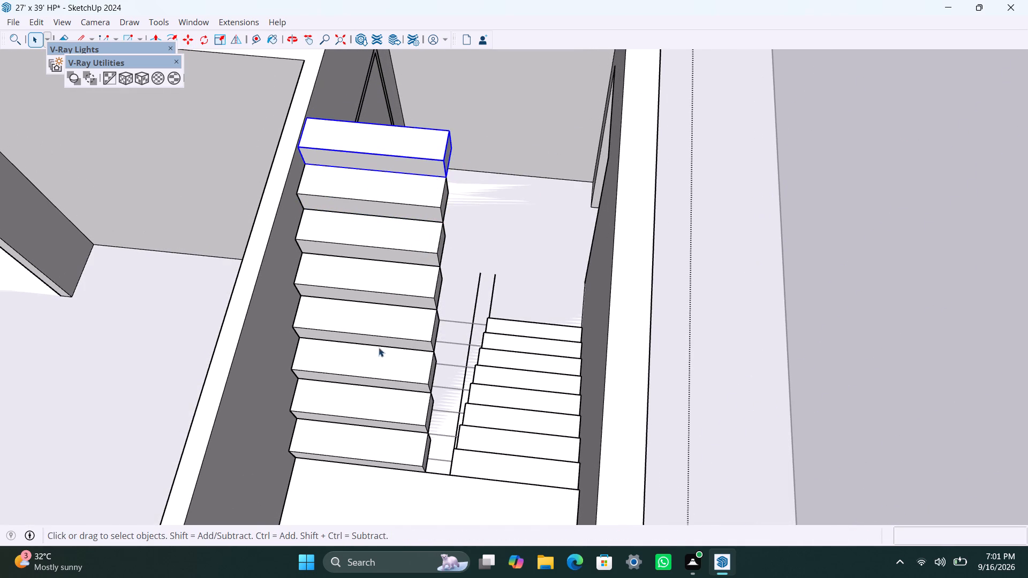
Examine the completed staircase and the whole house model from several sides.
{"action": "left_click", "coordinate": [868, 177]}
{"action": "scroll", "coordinate": [494, 328], "scroll_direction": "down", "scroll_amount": 3}
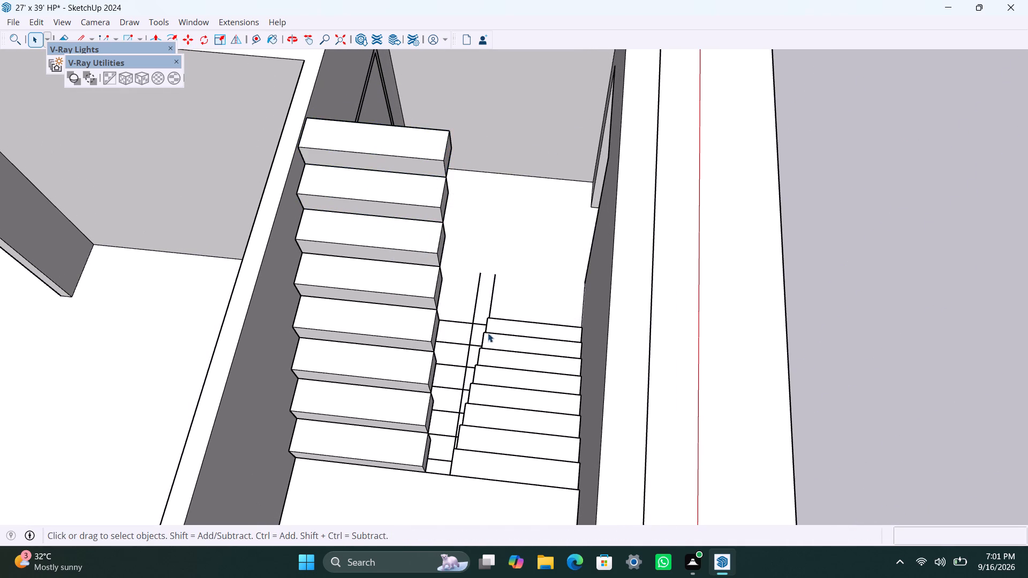
{"action": "scroll", "coordinate": [488, 333], "scroll_direction": "down", "scroll_amount": 1}
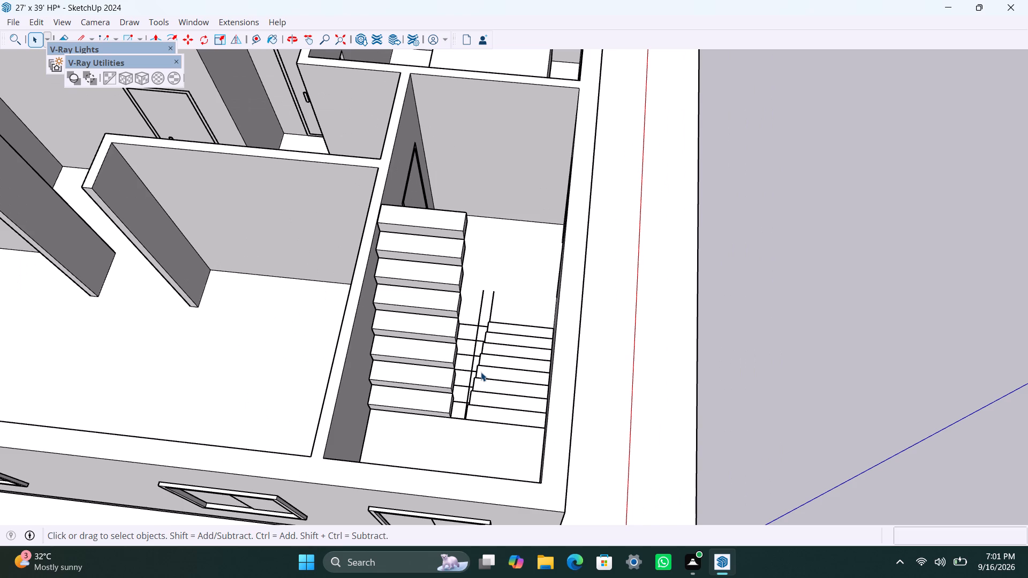
{"action": "scroll", "coordinate": [469, 398], "scroll_direction": "down", "scroll_amount": 3}
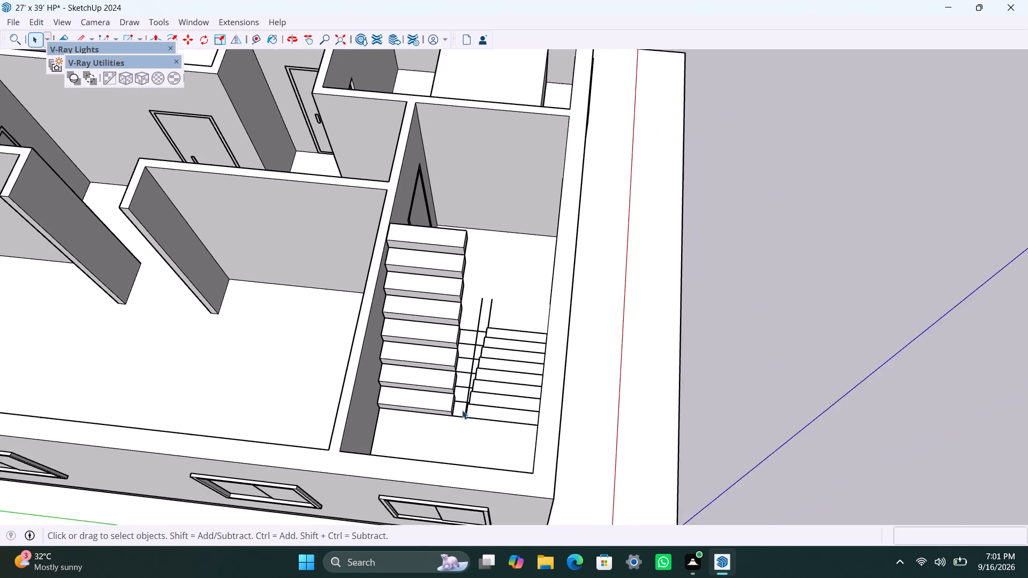
{"action": "middle_click_drag", "start_coordinate": [483, 411], "coordinate": [143, 390]}
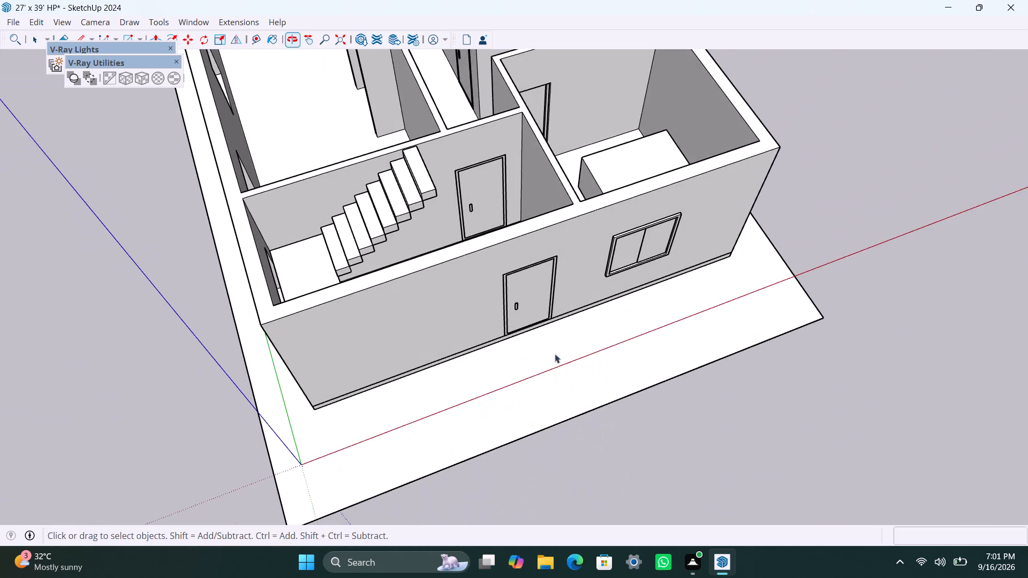
{"action": "middle_click_drag", "start_coordinate": [602, 371], "coordinate": [58, 369]}
{"action": "scroll", "coordinate": [383, 355], "scroll_direction": "down", "scroll_amount": 5}
{"action": "middle_click_drag", "start_coordinate": [514, 400], "coordinate": [477, 405]}
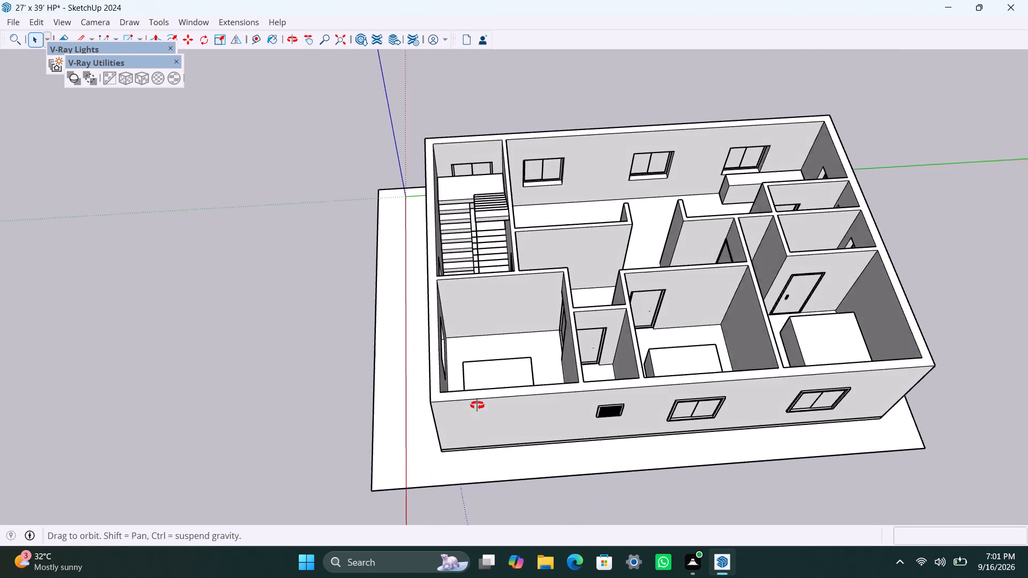
{"action": "middle_click_drag", "start_coordinate": [477, 405], "coordinate": [477, 403]}
Select the whole house model with its base and run FixIt 101 on it.
{"action": "left_click", "coordinate": [281, 320]}
{"action": "left_click", "coordinate": [384, 284]}
{"action": "triple_click", "coordinate": [384, 284]}
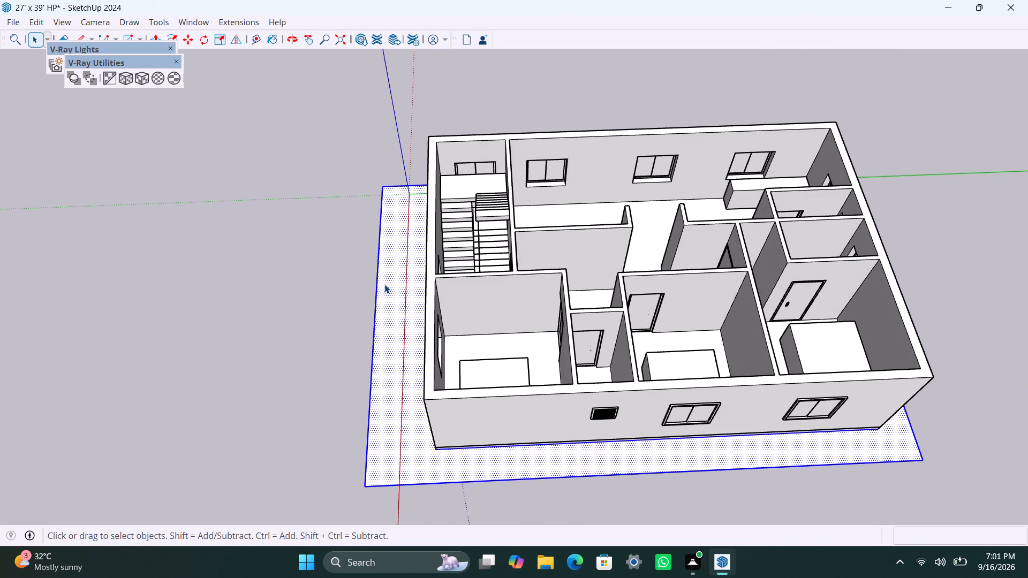
{"action": "triple_click", "coordinate": [384, 284]}
{"action": "left_click", "coordinate": [300, 272]}
{"action": "scroll", "coordinate": [290, 299], "scroll_direction": "down", "scroll_amount": 3}
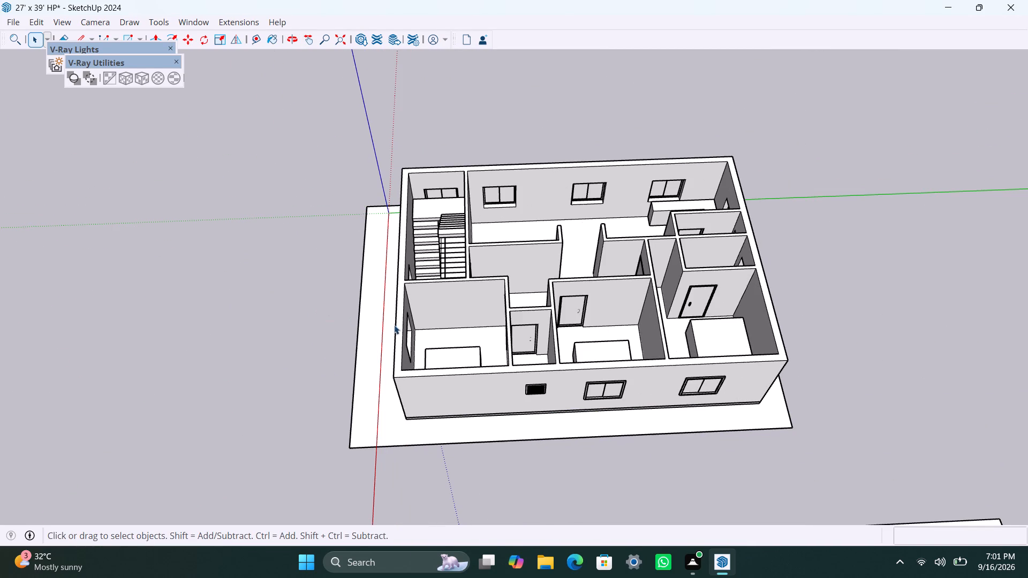
{"action": "scroll", "coordinate": [414, 333], "scroll_direction": "down", "scroll_amount": 4}
{"action": "left_click_drag", "start_coordinate": [315, 174], "coordinate": [760, 441]}
{"action": "right_click", "coordinate": [610, 394]}
{"action": "left_click", "coordinate": [664, 384]}
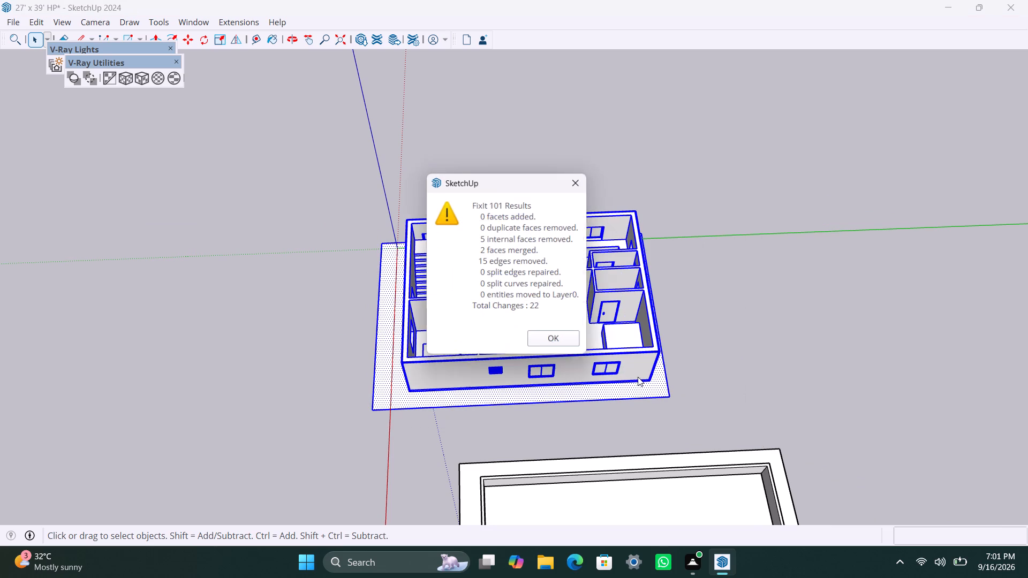
{"action": "left_click", "coordinate": [556, 339]}
Run FixIt 101 a second time on the whole house model and its base.
{"action": "left_click_drag", "start_coordinate": [253, 181], "coordinate": [733, 431]}
{"action": "right_click", "coordinate": [609, 394]}
{"action": "left_click", "coordinate": [643, 382]}
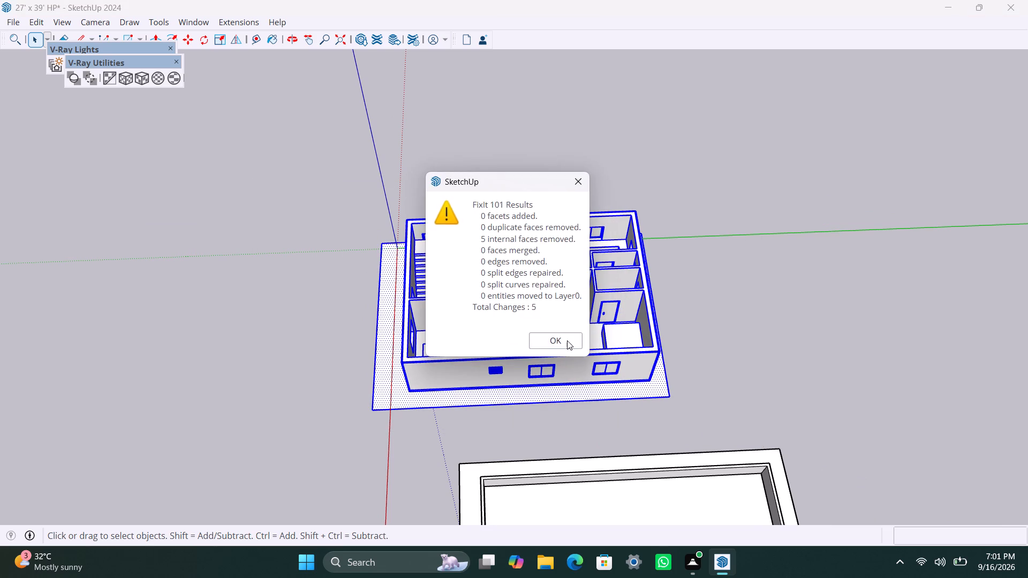
{"action": "left_click", "coordinate": [567, 340]}
Select the separate low-walled slab beside the house and run FixIt 101 on it.
{"action": "scroll", "coordinate": [593, 359], "scroll_direction": "down", "scroll_amount": 6}
{"action": "middle_click_drag", "start_coordinate": [577, 454], "coordinate": [564, 313]}
{"action": "left_click_drag", "start_coordinate": [349, 232], "coordinate": [768, 453]}
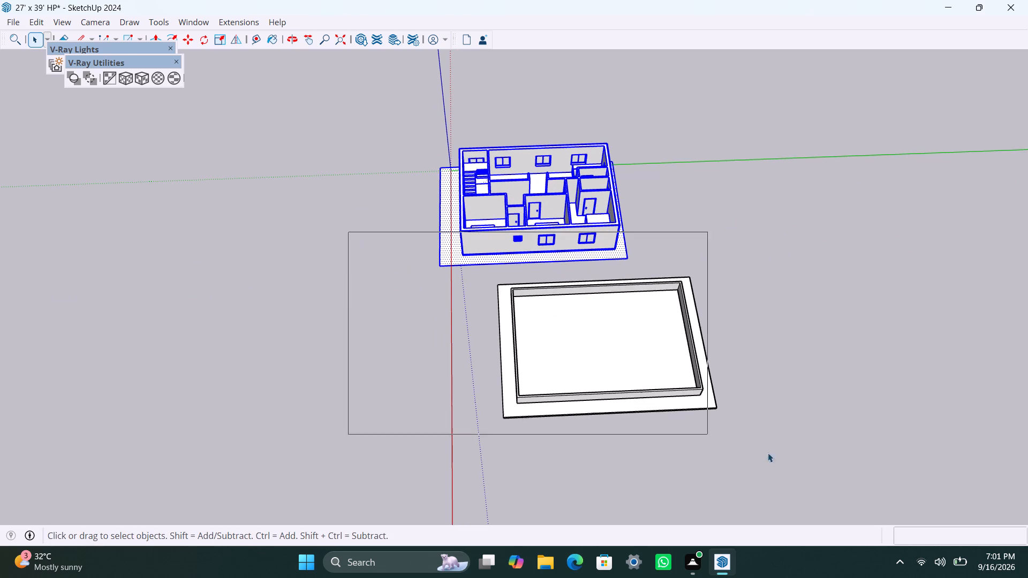
{"action": "left_click_drag", "start_coordinate": [768, 453], "coordinate": [775, 454]}
{"action": "right_click", "coordinate": [664, 391]}
{"action": "left_click", "coordinate": [709, 392]}
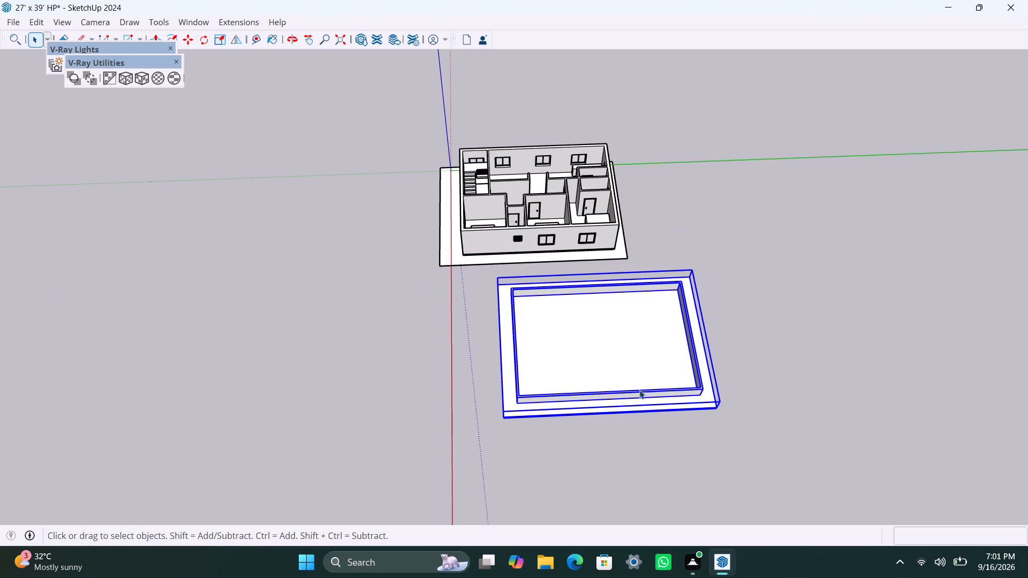
Select the house and the separate low-walled slab together and run FixIt 101 on both.
{"action": "left_click_drag", "start_coordinate": [369, 93], "coordinate": [818, 475]}
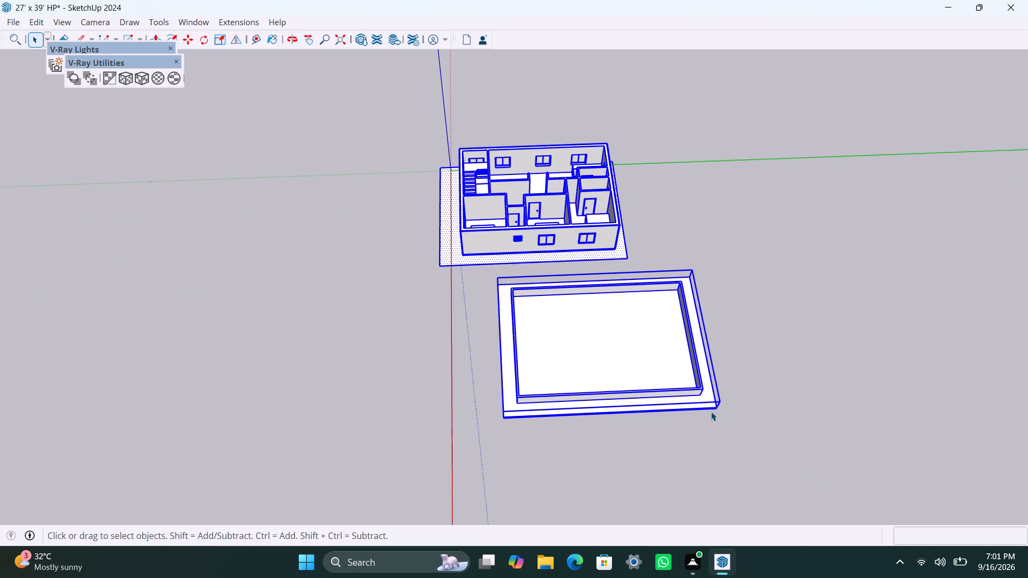
{"action": "right_click", "coordinate": [698, 409]}
{"action": "left_click", "coordinate": [741, 406]}
{"action": "left_click_drag", "start_coordinate": [568, 339], "coordinate": [563, 341]}
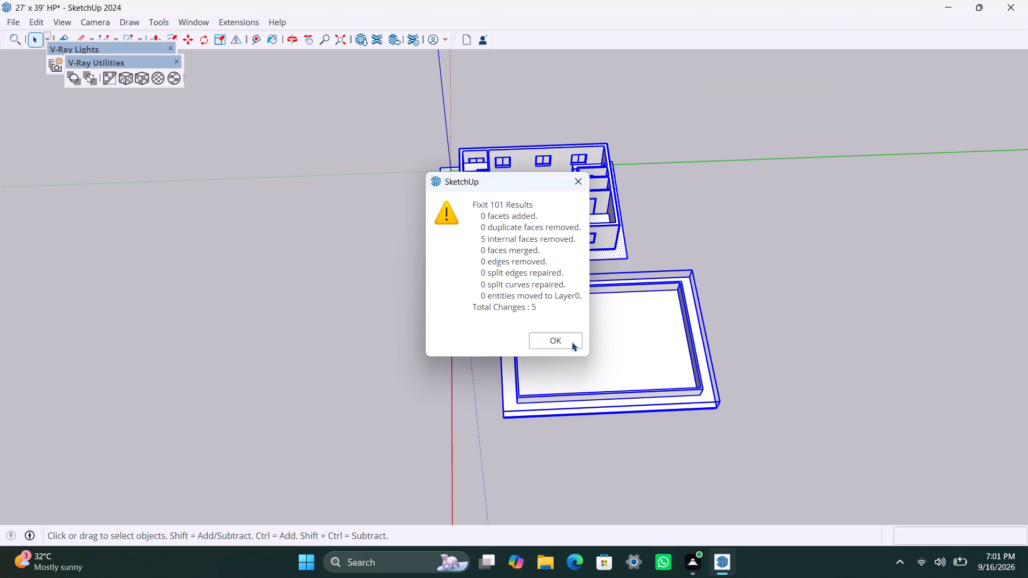
{"action": "left_click", "coordinate": [806, 334]}
Delete the leftover line on the staircase room floor beside the two flights.
{"action": "scroll", "coordinate": [512, 289], "scroll_direction": "up", "scroll_amount": 3}
{"action": "middle_click_drag", "start_coordinate": [440, 307], "coordinate": [676, 465]}
{"action": "scroll", "coordinate": [365, 307], "scroll_direction": "up", "scroll_amount": 2}
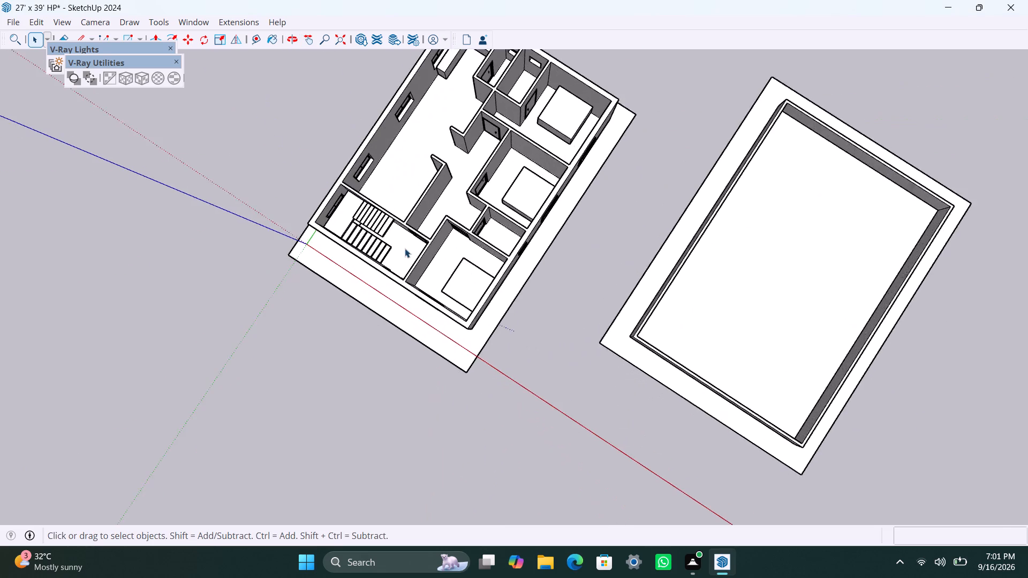
{"action": "scroll", "coordinate": [405, 248], "scroll_direction": "up", "scroll_amount": 3}
{"action": "middle_click_drag", "start_coordinate": [396, 250], "coordinate": [238, 104]}
{"action": "scroll", "coordinate": [309, 232], "scroll_direction": "up", "scroll_amount": 1}
{"action": "scroll", "coordinate": [474, 158], "scroll_direction": "up", "scroll_amount": 2}
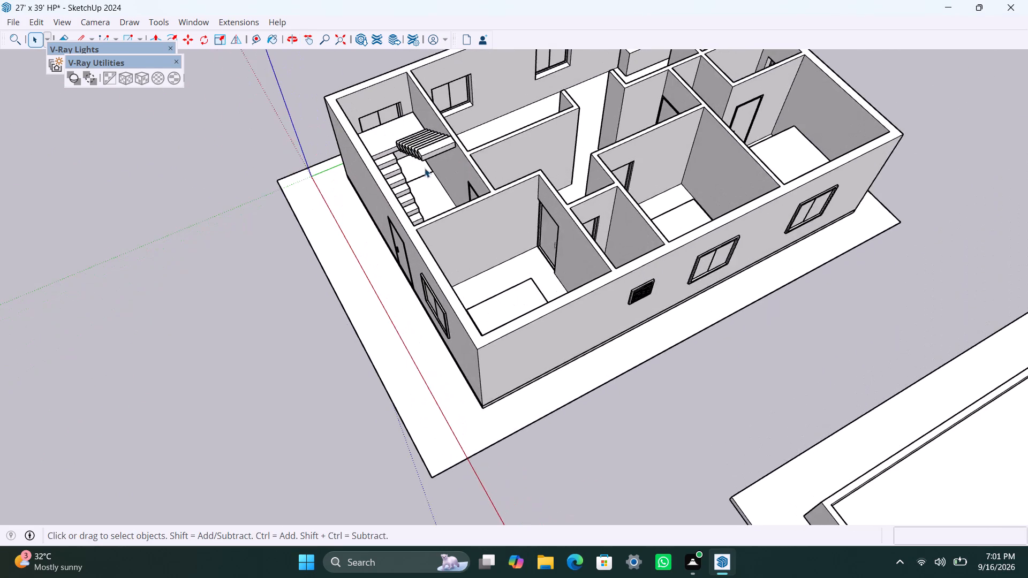
{"action": "scroll", "coordinate": [425, 168], "scroll_direction": "up", "scroll_amount": 2}
{"action": "left_click", "coordinate": [423, 169]}
{"action": "left_click", "coordinate": [423, 169]}
{"action": "key", "text": "Delete"}
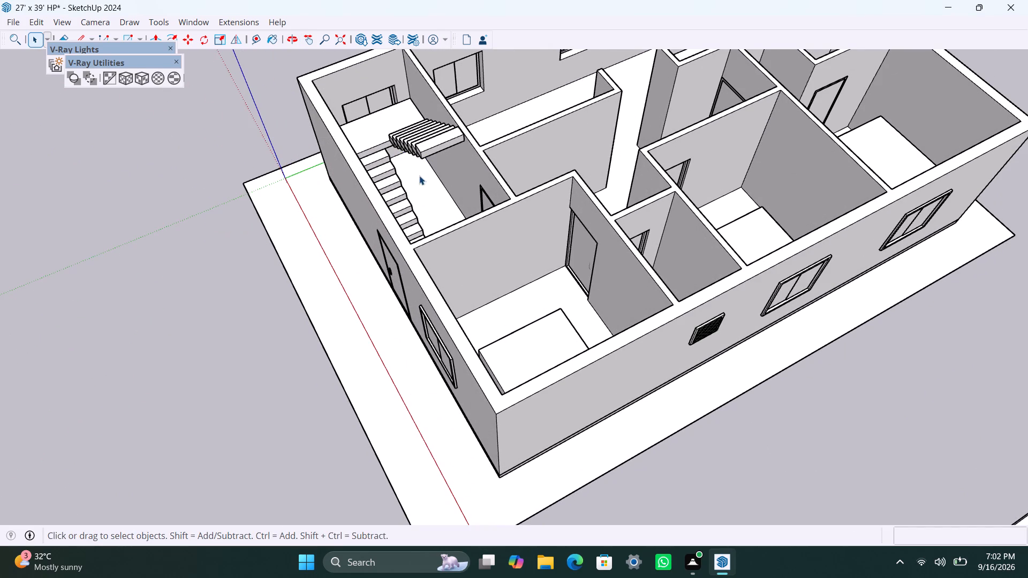
Inspect the cleaned-up house from above and check both stair flights and the landing up close.
{"action": "scroll", "coordinate": [234, 254], "scroll_direction": "down", "scroll_amount": 8}
{"action": "middle_click_drag", "start_coordinate": [343, 337], "coordinate": [630, 398]}
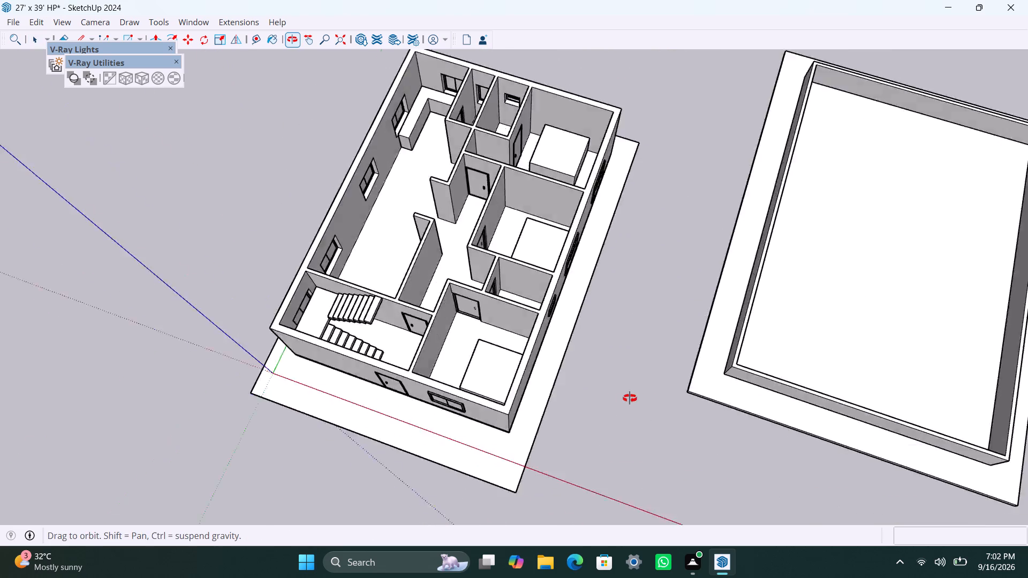
{"action": "middle_click_drag", "start_coordinate": [630, 398], "coordinate": [765, 398]}
{"action": "left_click", "coordinate": [723, 353]}
{"action": "scroll", "coordinate": [654, 378], "scroll_direction": "down", "scroll_amount": 4}
{"action": "middle_click_drag", "start_coordinate": [674, 378], "coordinate": [548, 353]}
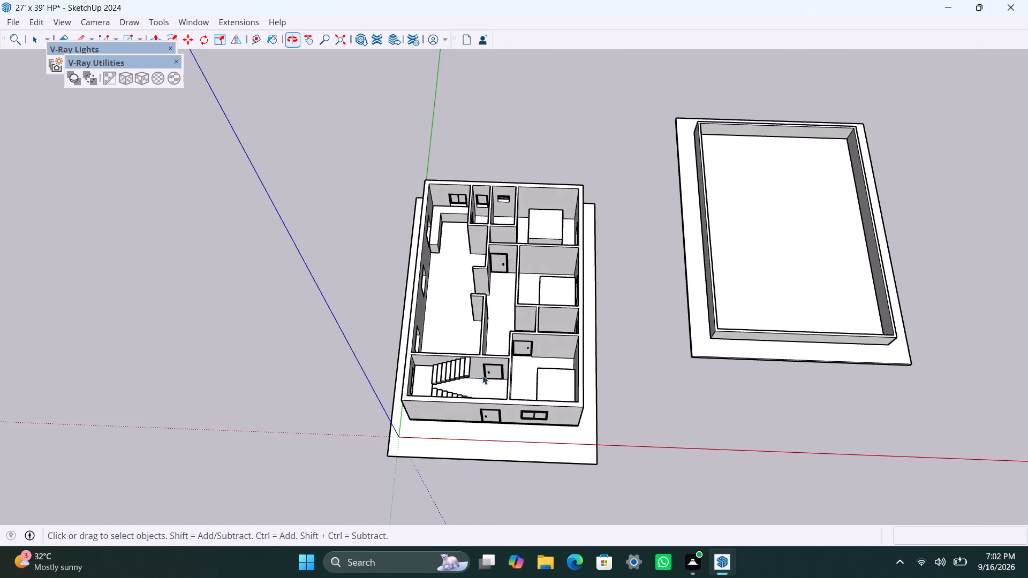
{"action": "scroll", "coordinate": [477, 377], "scroll_direction": "up", "scroll_amount": 9}
{"action": "middle_click_drag", "start_coordinate": [430, 411], "coordinate": [437, 475]}
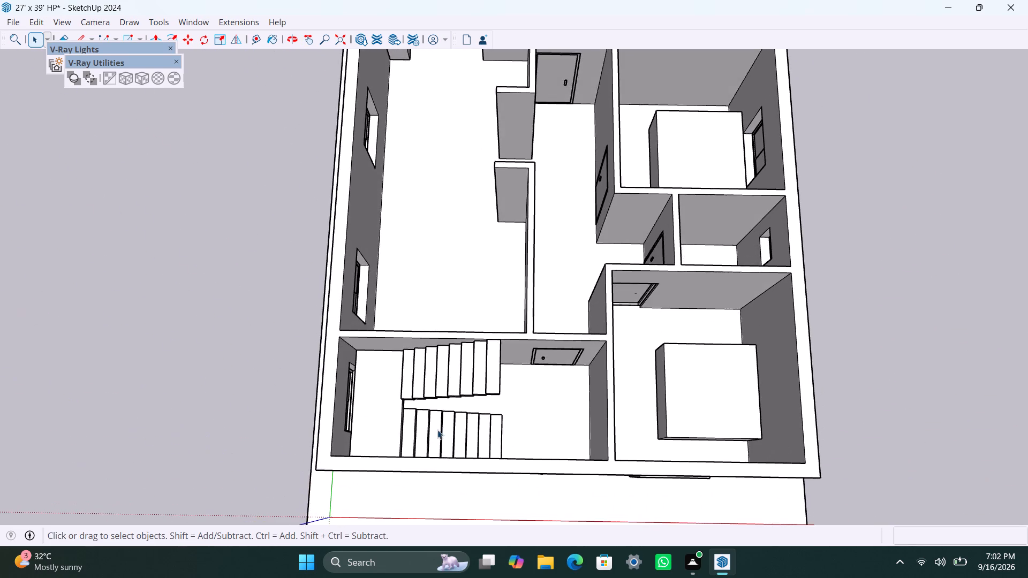
{"action": "scroll", "coordinate": [442, 427], "scroll_direction": "up", "scroll_amount": 2}
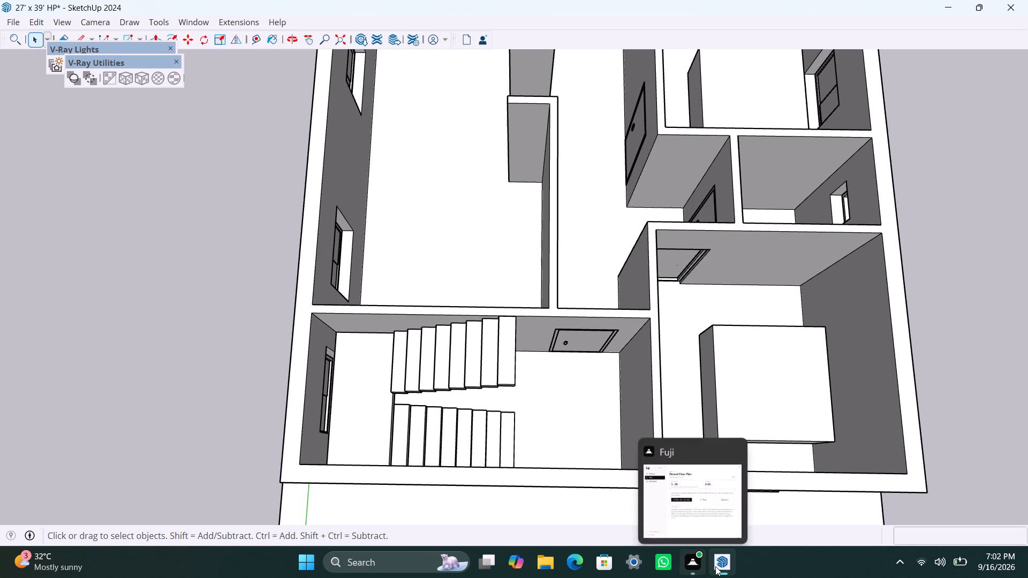
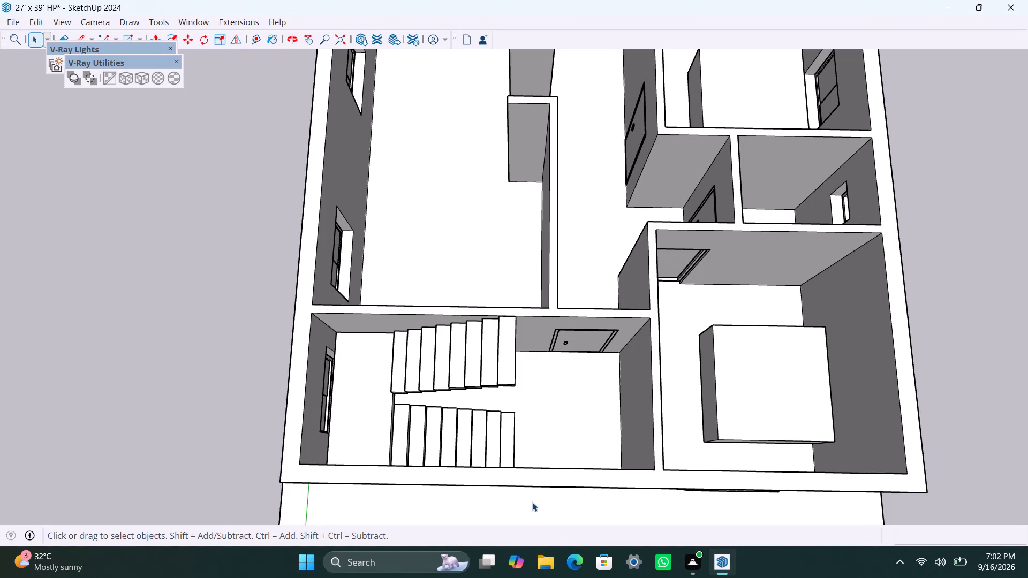
On the bottom tread of the lower flight, place guides 4.5" from its back edge and 1.5" from its open side edge.
{"action": "scroll", "coordinate": [497, 462], "scroll_direction": "up", "scroll_amount": 2}
{"action": "middle_click_drag", "start_coordinate": [516, 435], "coordinate": [157, 439]}
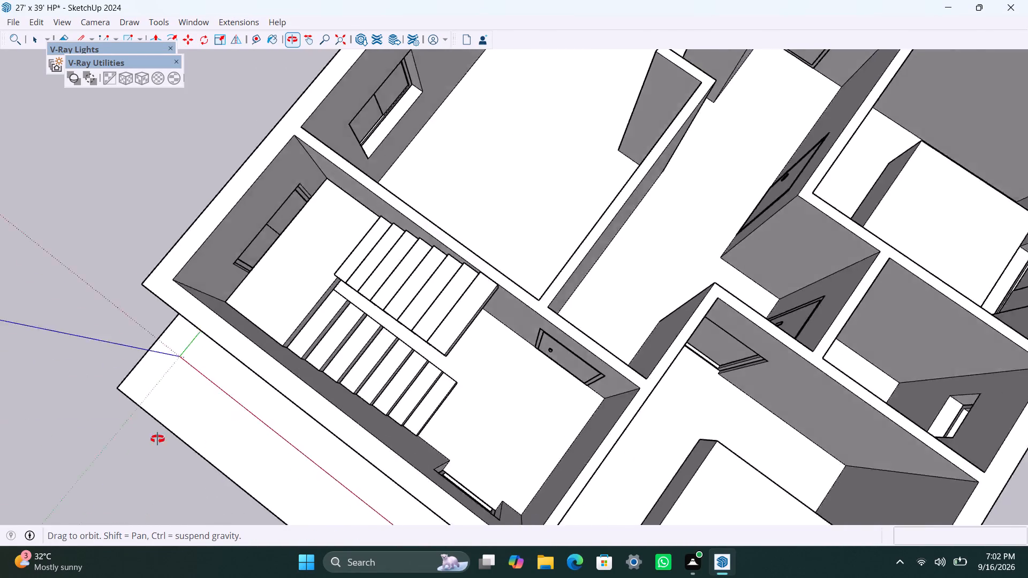
{"action": "middle_click_drag", "start_coordinate": [157, 439], "coordinate": [128, 423]}
{"action": "scroll", "coordinate": [358, 333], "scroll_direction": "up", "scroll_amount": 3}
{"action": "middle_click_drag", "start_coordinate": [391, 349], "coordinate": [310, 348]}
{"action": "scroll", "coordinate": [378, 328], "scroll_direction": "up", "scroll_amount": 1}
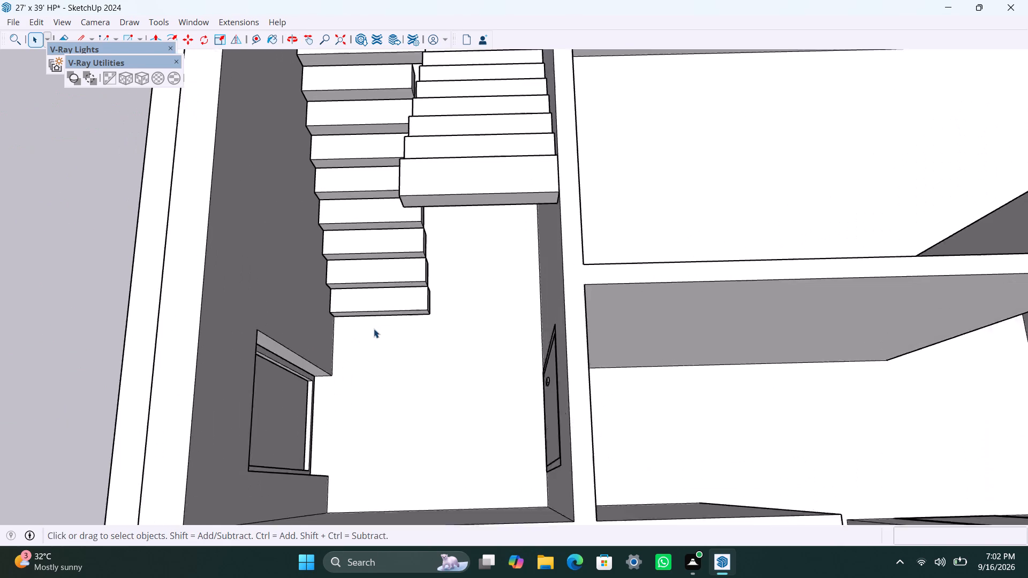
{"action": "scroll", "coordinate": [374, 329], "scroll_direction": "up", "scroll_amount": 4}
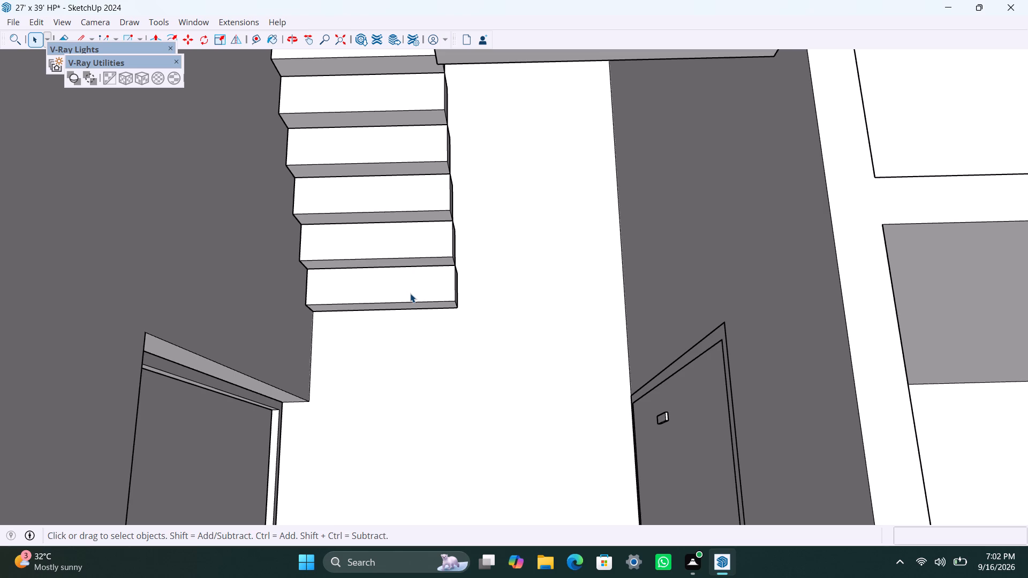
{"action": "triple_click", "coordinate": [372, 279]}
{"action": "left_click", "coordinate": [372, 279]}
{"action": "scroll", "coordinate": [372, 279], "scroll_direction": "up", "scroll_amount": 3}
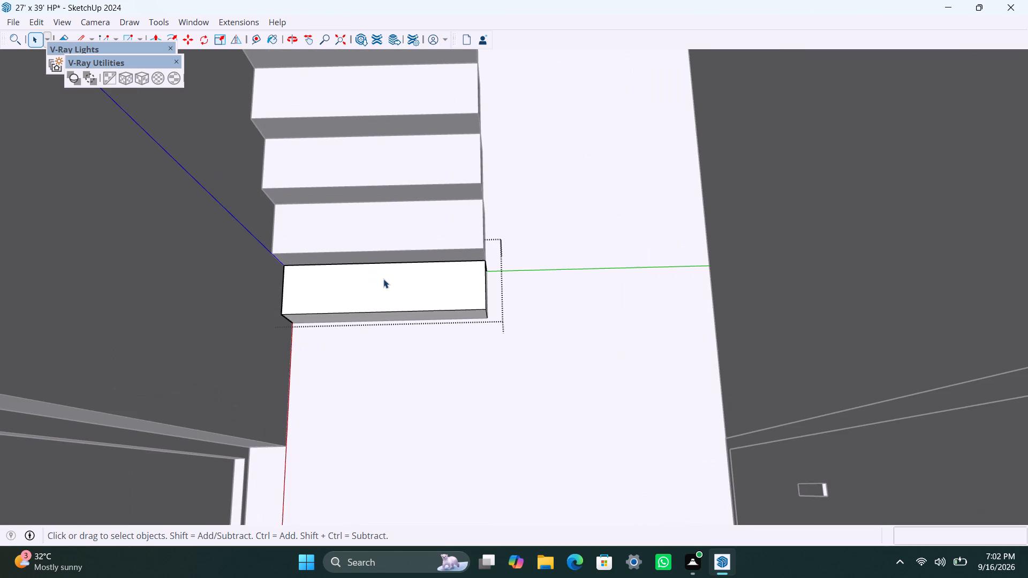
{"action": "key", "text": "t"}
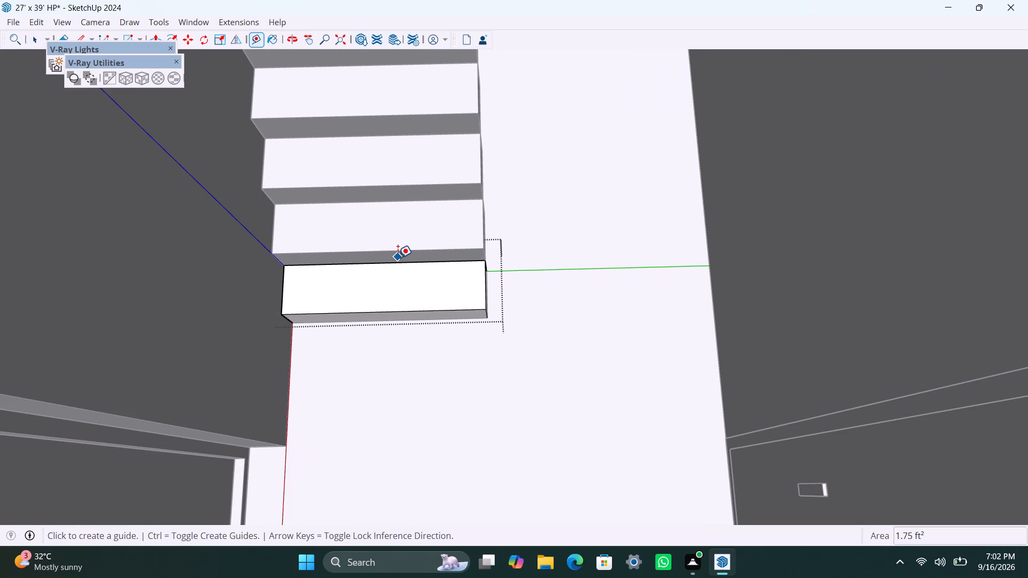
{"action": "left_click", "coordinate": [398, 260]}
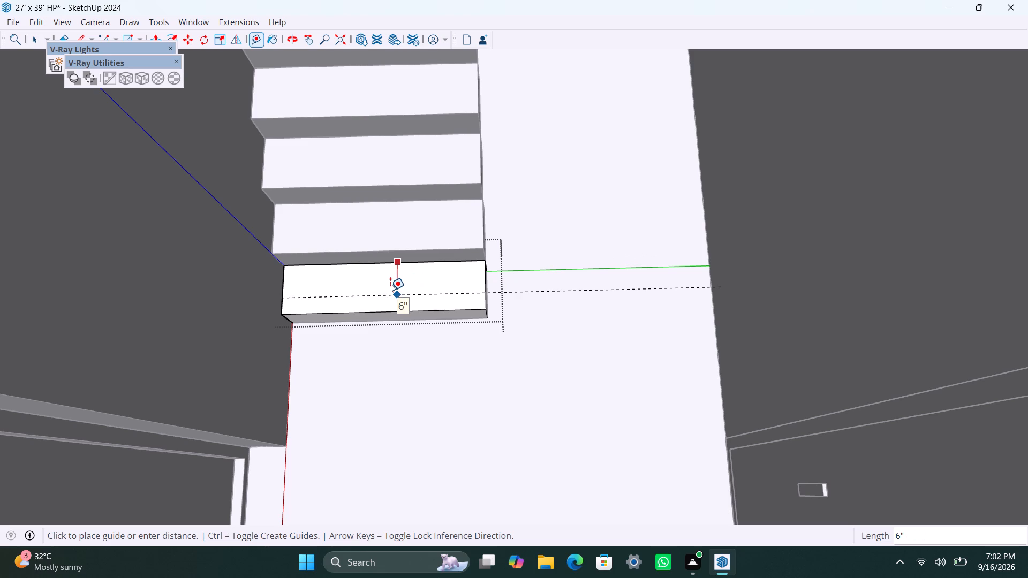
{"action": "type", "text": "4.5\""}
{"action": "key", "text": "Return"}
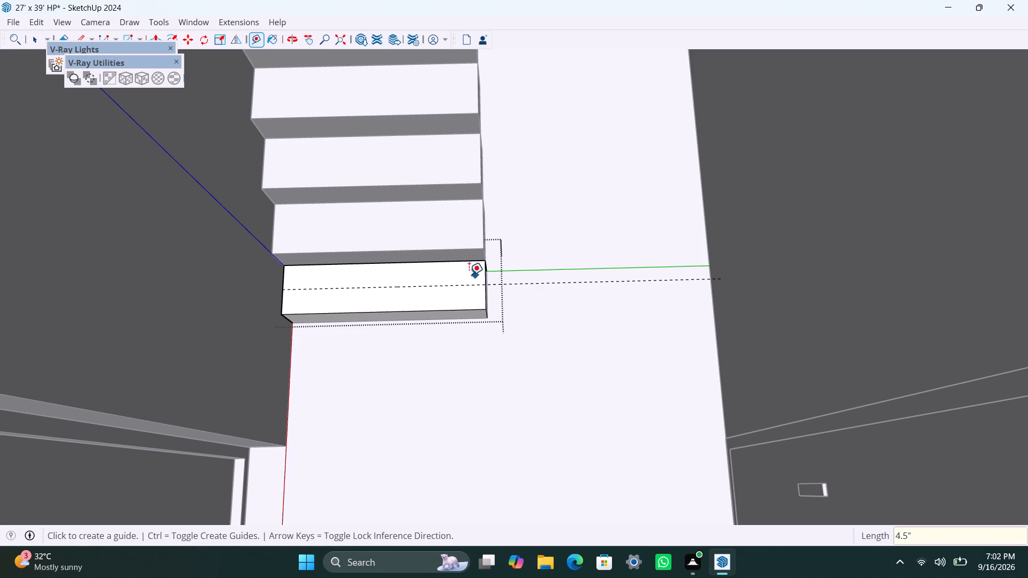
{"action": "left_click", "coordinate": [485, 276]}
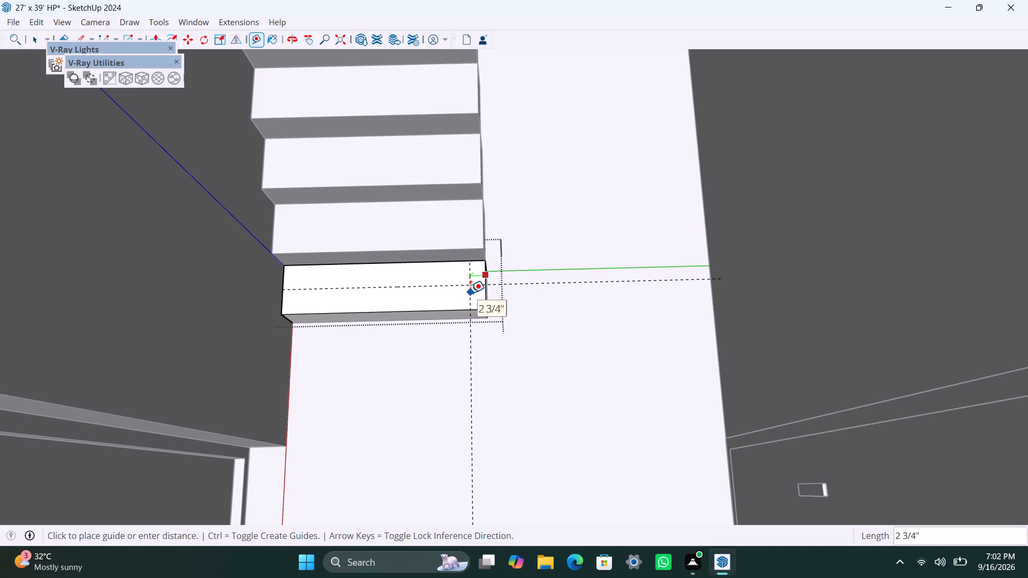
{"action": "type", "text": "1.5\""}
{"action": "key", "text": "Return"}
Draw a 1" radius circle at the bottom tread's guide intersection and make its face and edge a group.
{"action": "scroll", "coordinate": [475, 297], "scroll_direction": "up", "scroll_amount": 6}
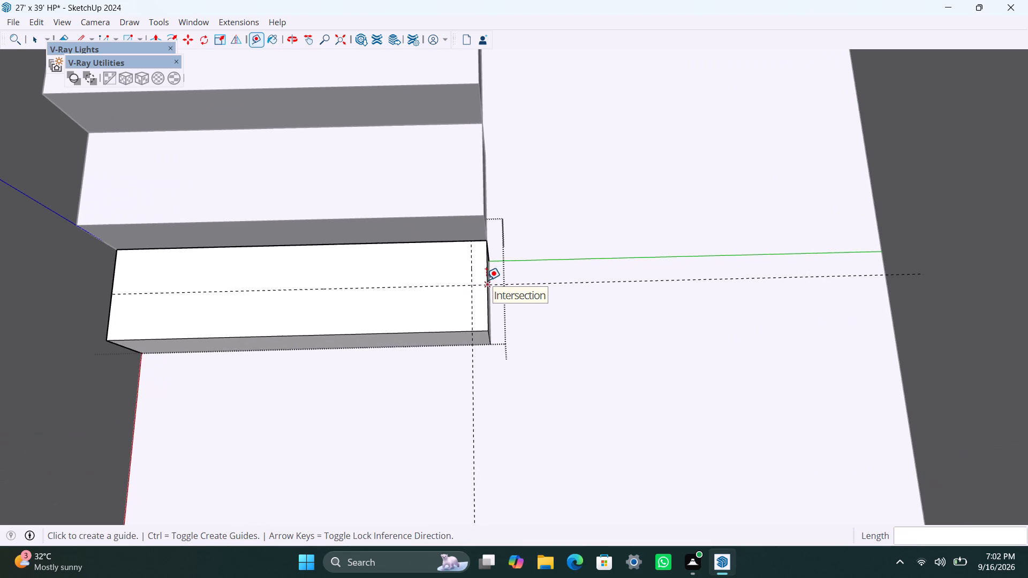
{"action": "key", "text": "c"}
{"action": "left_click", "coordinate": [472, 285]}
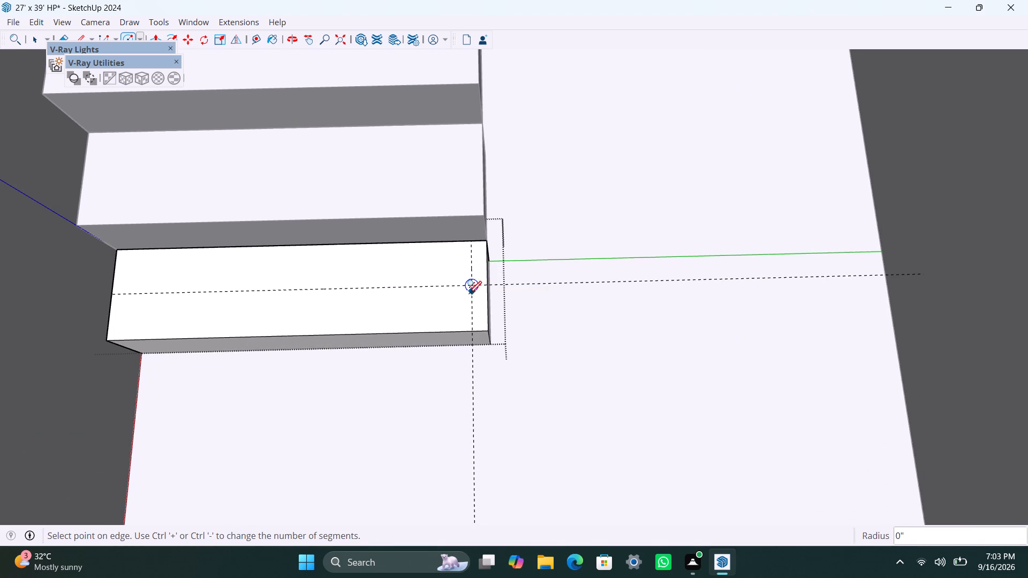
{"action": "type", "text": "1\""}
{"action": "key", "text": "Return"}
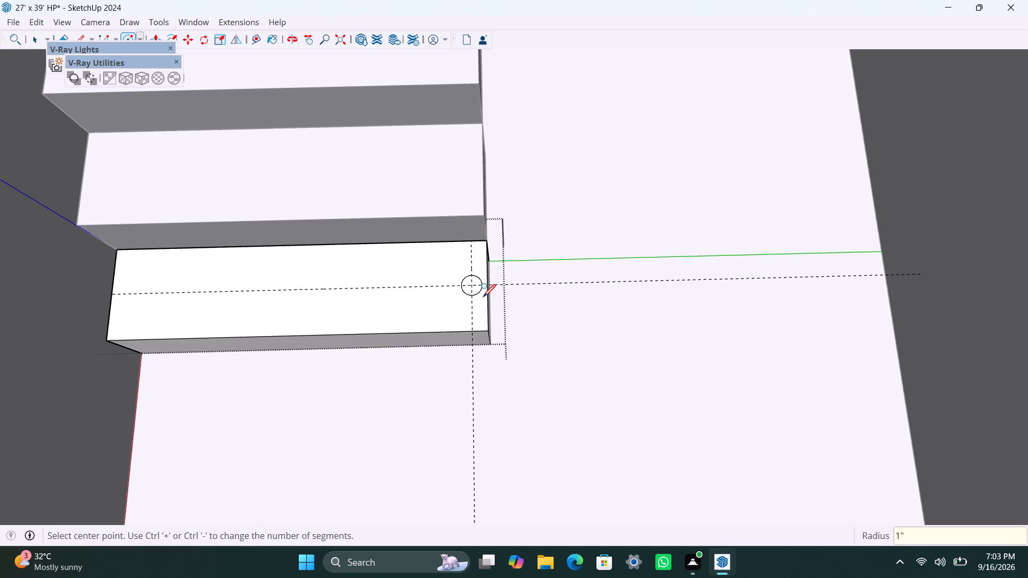
{"action": "key", "text": "space"}
{"action": "scroll", "coordinate": [463, 294], "scroll_direction": "up", "scroll_amount": 5}
{"action": "double_click", "coordinate": [478, 275]}
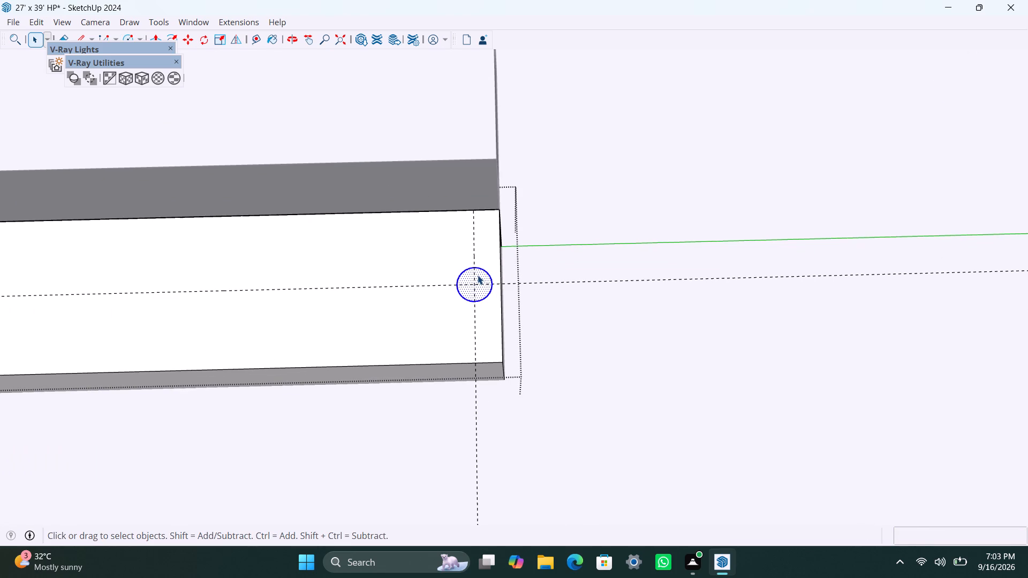
{"action": "right_click", "coordinate": [478, 275]}
{"action": "left_click", "coordinate": [531, 128]}
Inside the circle group on the bottom tread, extrude the face up 3' into a baluster post.
{"action": "scroll", "coordinate": [489, 285], "scroll_direction": "up", "scroll_amount": 2}
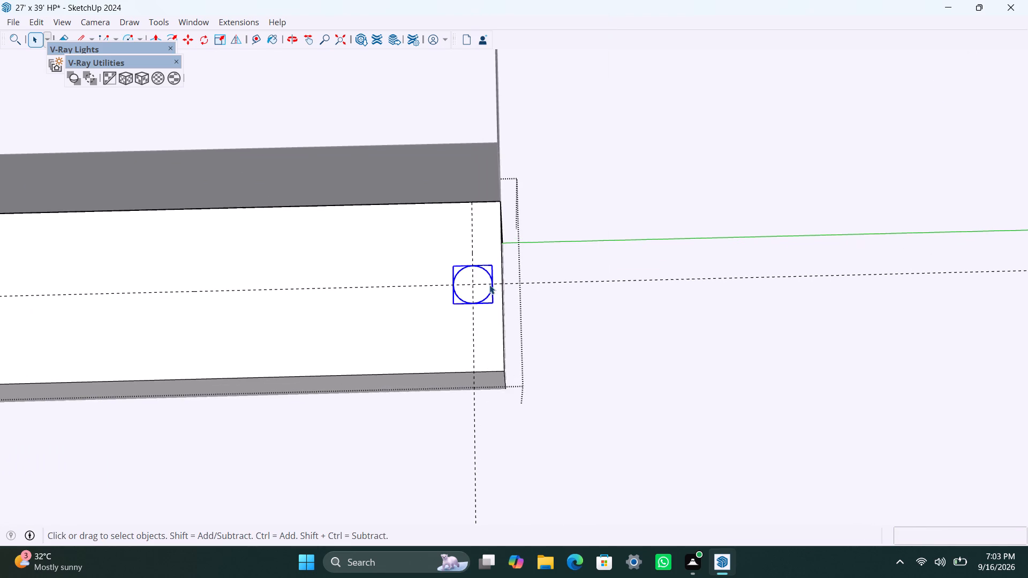
{"action": "triple_click", "coordinate": [488, 290]}
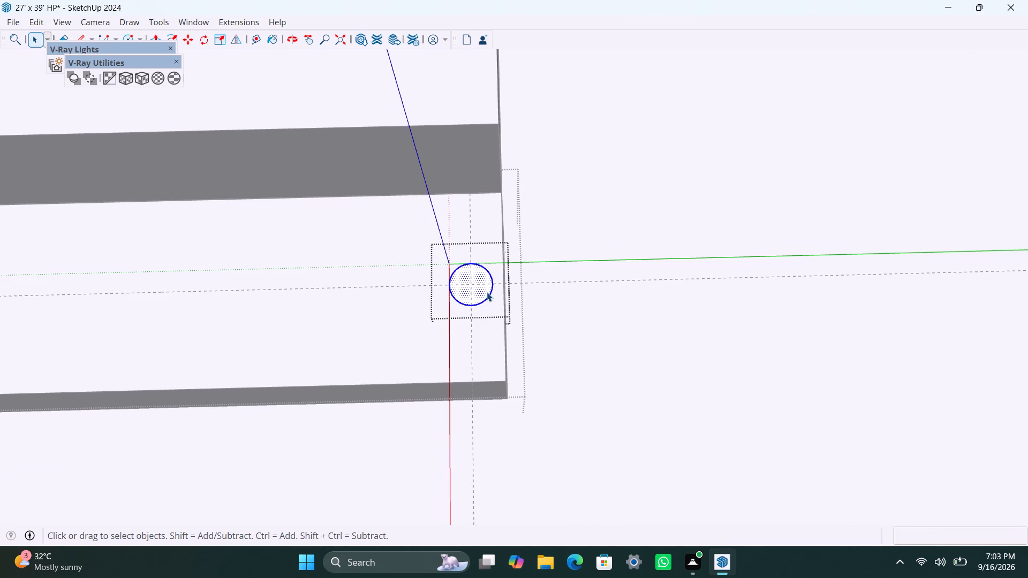
{"action": "key", "text": "p"}
{"action": "left_click_drag", "start_coordinate": [485, 292], "coordinate": [479, 256]}
{"action": "type", "text": "3'"}
{"action": "key", "text": "Return"}
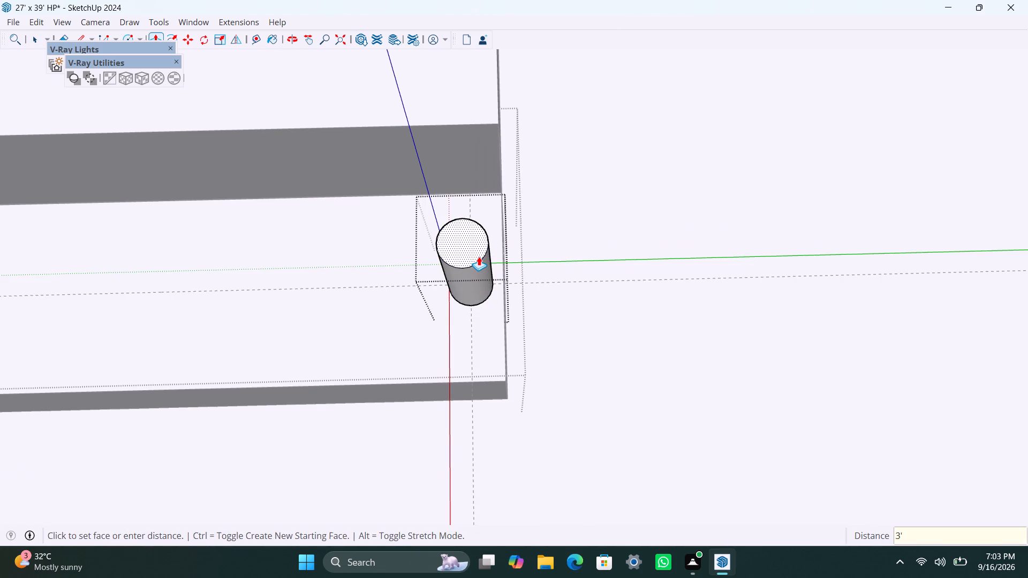
{"action": "key", "text": "space"}
{"action": "scroll", "coordinate": [479, 258], "scroll_direction": "down", "scroll_amount": 9}
{"action": "left_click", "coordinate": [609, 286]}
Open the second step and place guides 4.5" from the tread's back edge and 1.5" from its open side edge.
{"action": "scroll", "coordinate": [492, 271], "scroll_direction": "down", "scroll_amount": 3}
{"action": "middle_click_drag", "start_coordinate": [440, 322], "coordinate": [452, 421], "text": "shift"}
{"action": "left_click", "coordinate": [415, 318]}
{"action": "left_click", "coordinate": [415, 318]}
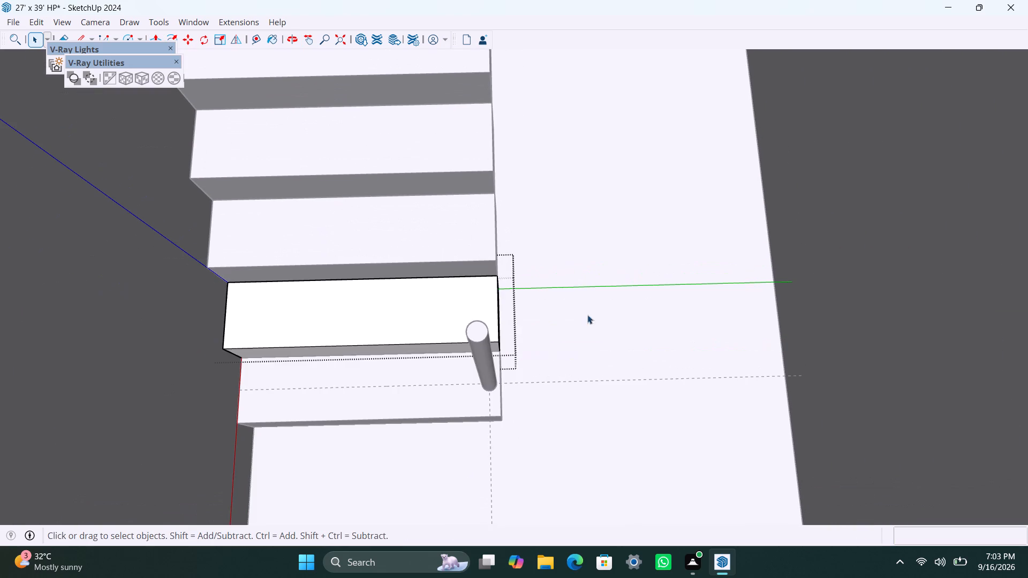
{"action": "key", "text": "t"}
{"action": "left_click", "coordinate": [422, 275]}
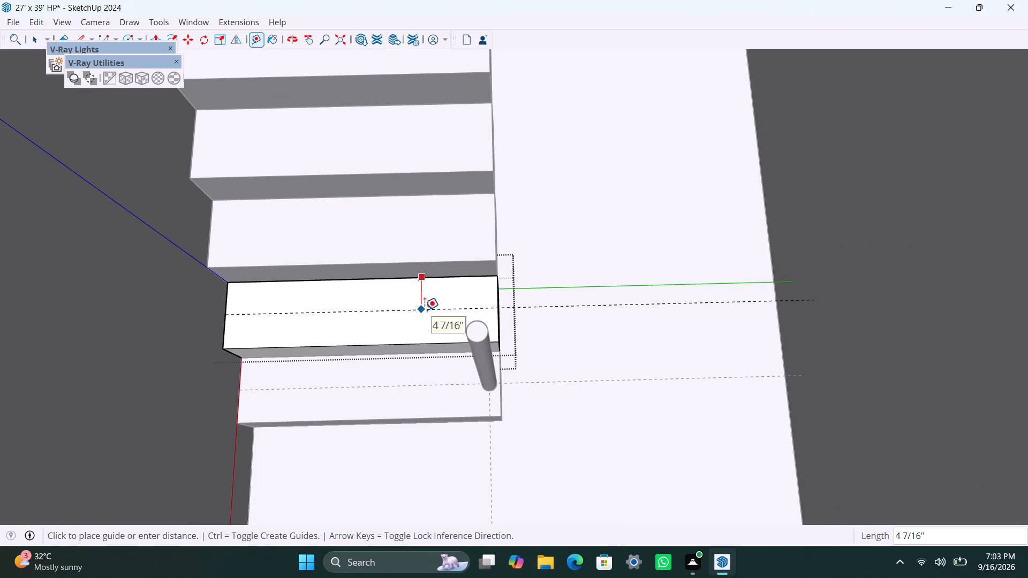
{"action": "type", "text": "4.5\""}
{"action": "key", "text": "Return"}
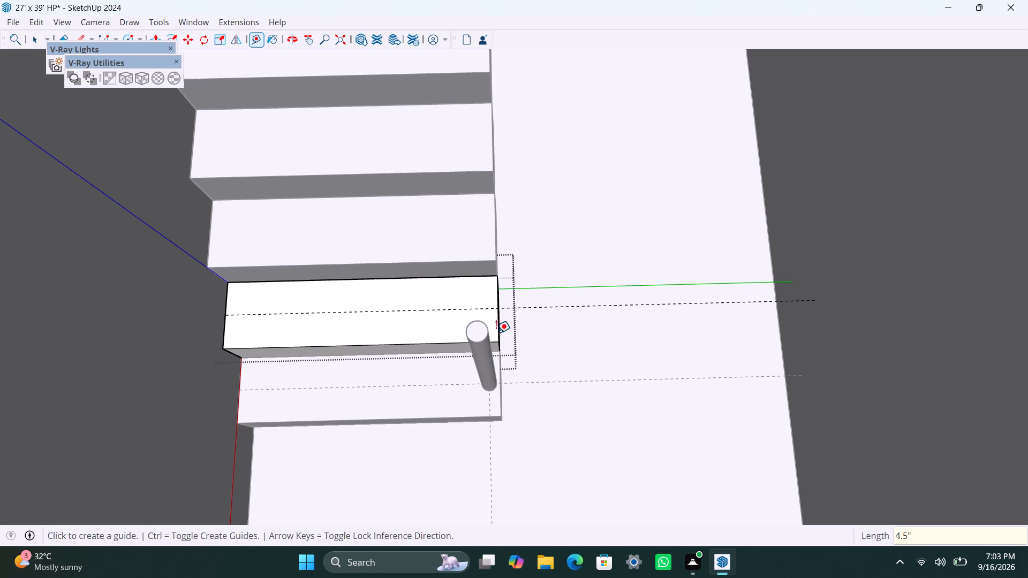
{"action": "scroll", "coordinate": [496, 288], "scroll_direction": "up", "scroll_amount": 4}
{"action": "left_click", "coordinate": [496, 294]}
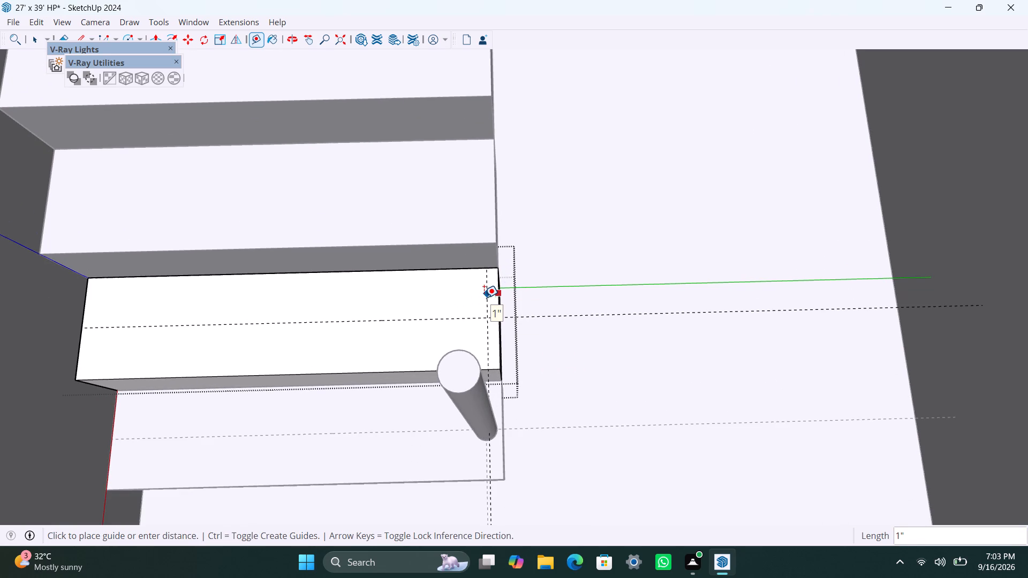
{"action": "type", "text": "1.5\""}
{"action": "key", "text": "Return"}
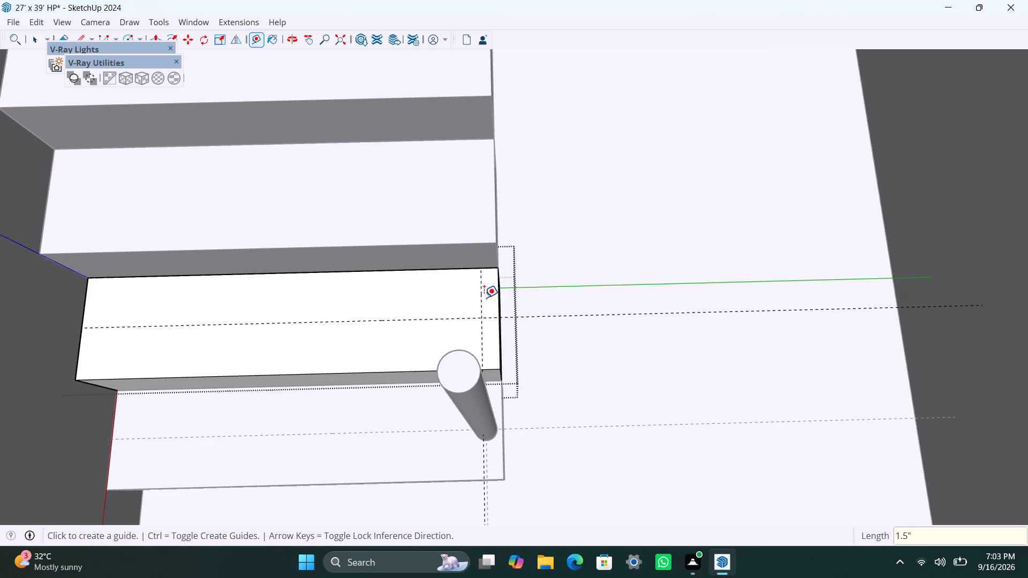
Draw a 1" radius circle at the second tread's guide intersection and group its face with its edge.
{"action": "key", "text": "c"}
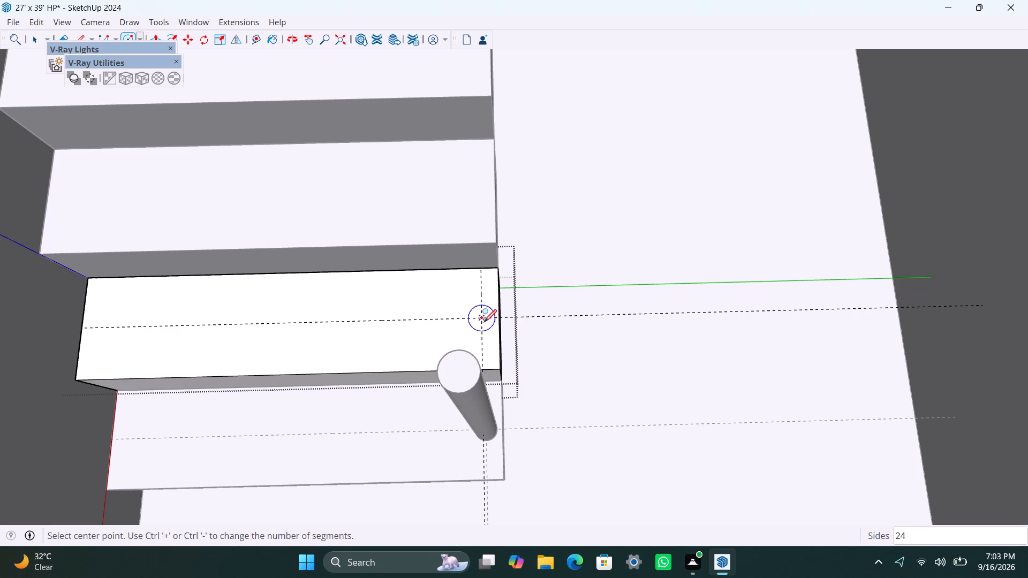
{"action": "left_click", "coordinate": [484, 319]}
{"action": "type", "text": "1\""}
{"action": "key", "text": "Return"}
{"action": "key", "text": "space"}
{"action": "scroll", "coordinate": [489, 315], "scroll_direction": "up", "scroll_amount": 5}
{"action": "double_click", "coordinate": [489, 310]}
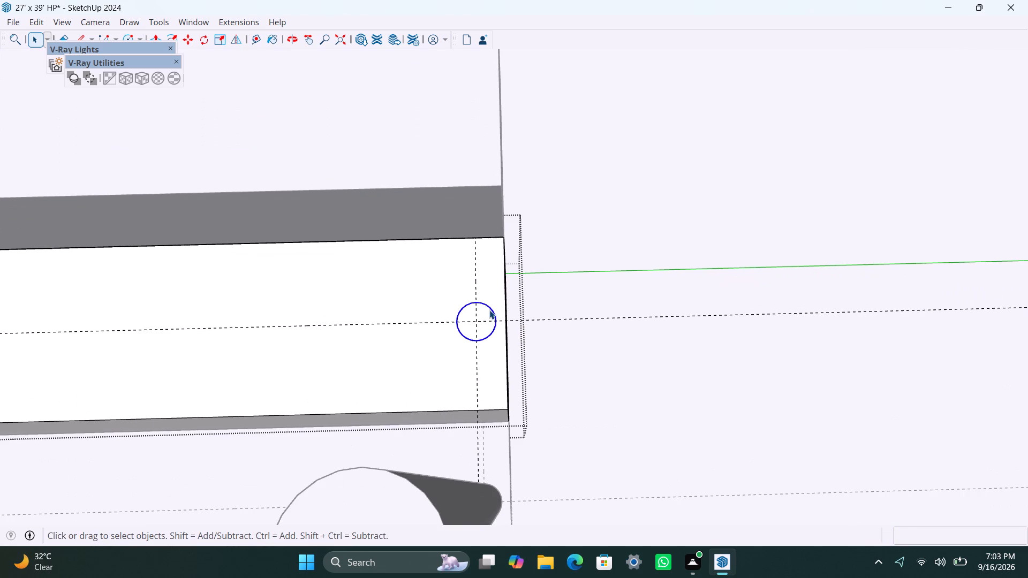
{"action": "right_click", "coordinate": [489, 310]}
{"action": "triple_click", "coordinate": [467, 307]}
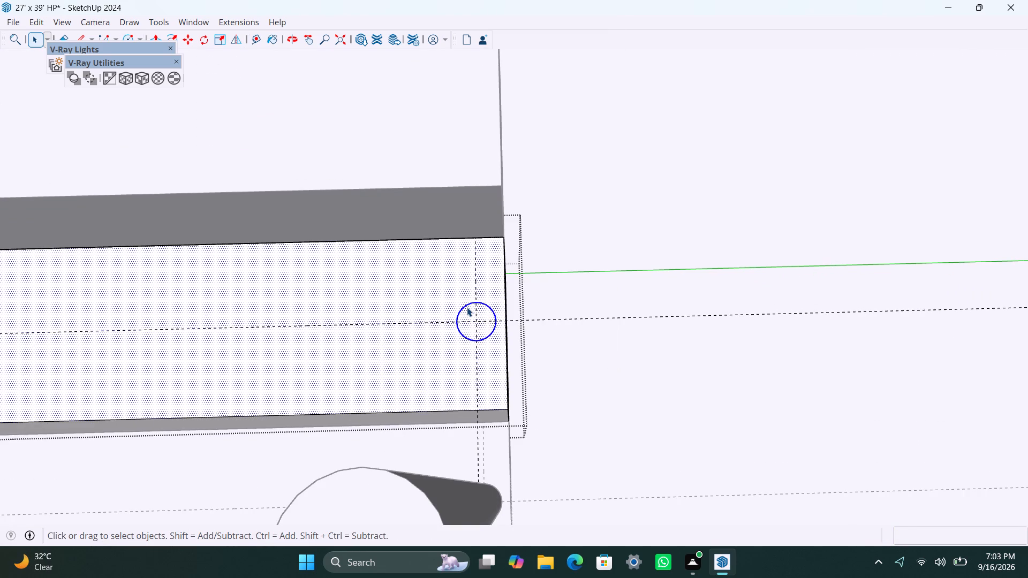
{"action": "triple_click", "coordinate": [467, 307]}
{"action": "left_click", "coordinate": [467, 307]}
{"action": "left_click", "coordinate": [470, 307]}
{"action": "left_click", "coordinate": [488, 309]}
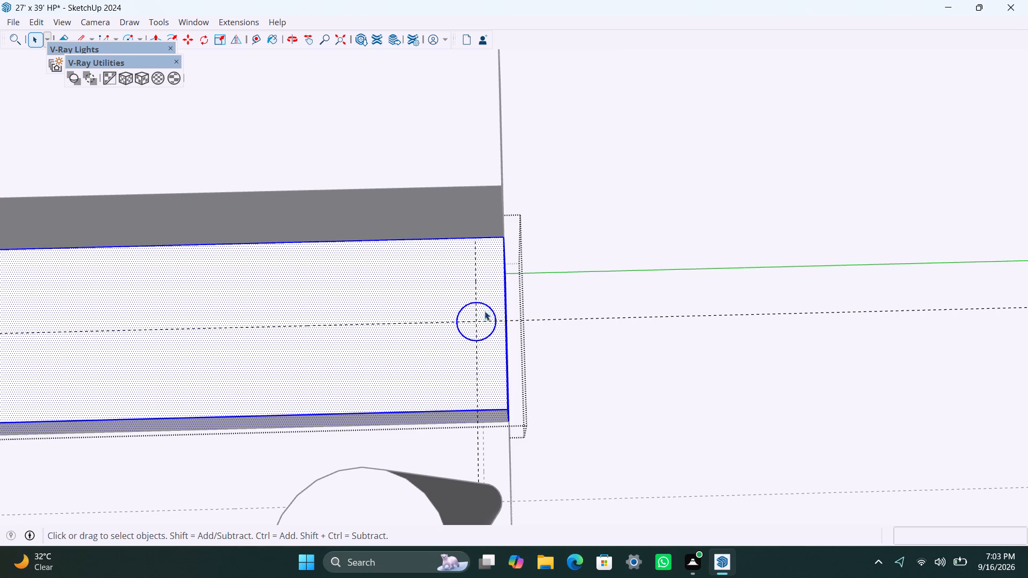
{"action": "double_click", "coordinate": [487, 317]}
{"action": "right_click", "coordinate": [487, 317]}
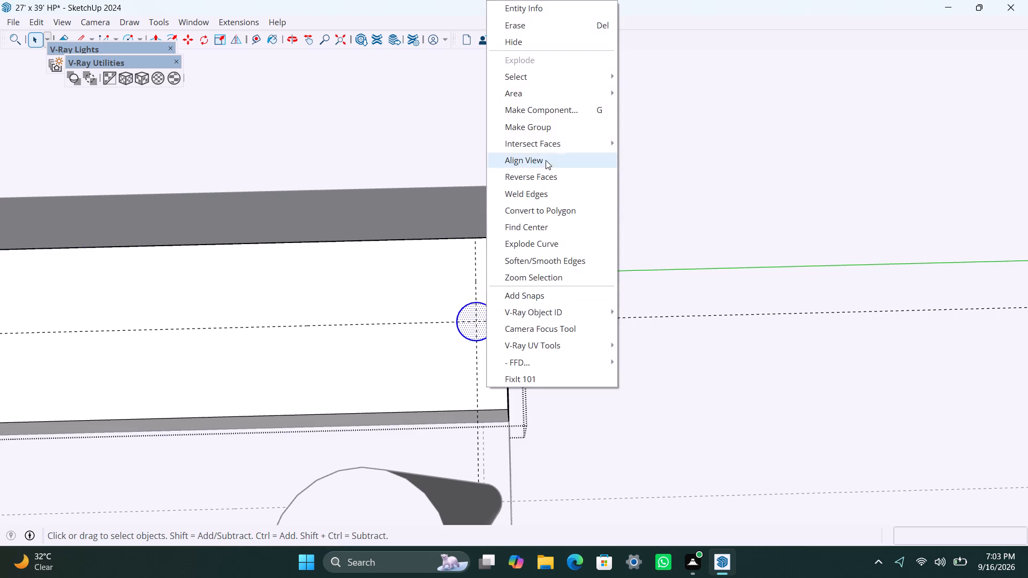
{"action": "left_click", "coordinate": [543, 133]}
Inside the circle group on the second tread, extrude the face up 3' into a baluster post.
{"action": "scroll", "coordinate": [482, 305], "scroll_direction": "up", "scroll_amount": 2}
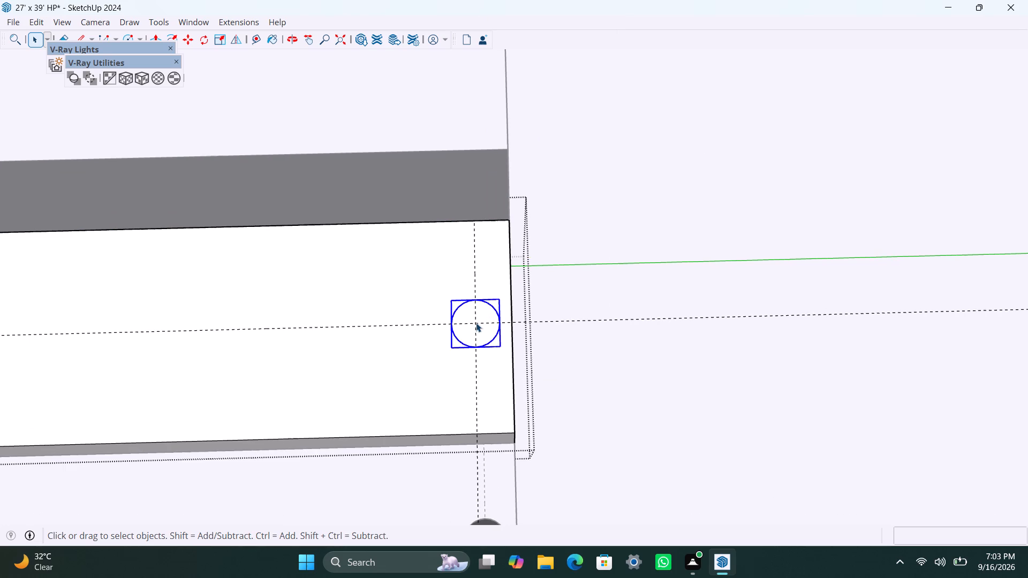
{"action": "scroll", "coordinate": [476, 311], "scroll_direction": "up", "scroll_amount": 2}
{"action": "double_click", "coordinate": [491, 322]}
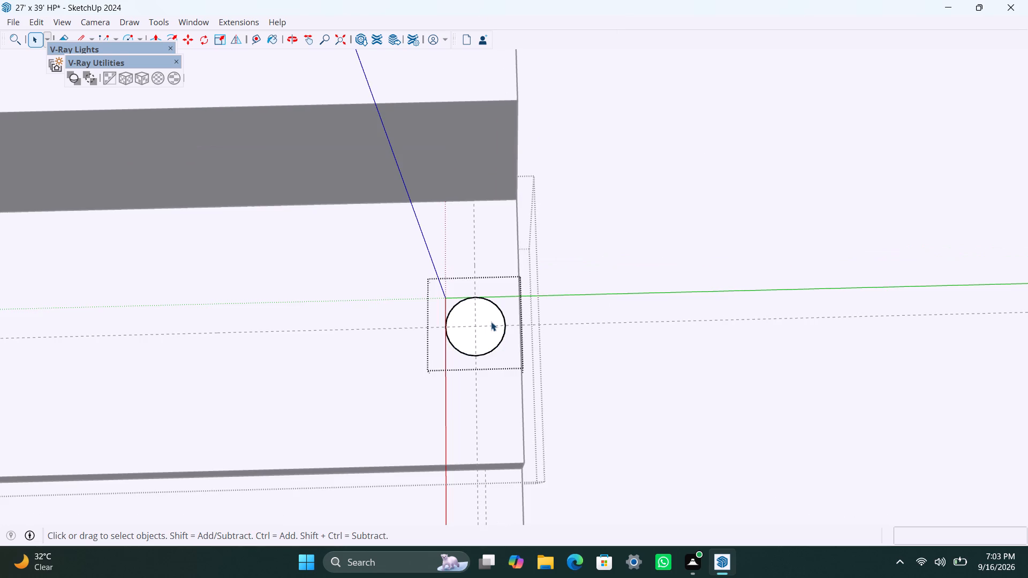
{"action": "key", "text": "p"}
{"action": "left_click_drag", "start_coordinate": [491, 322], "coordinate": [487, 294]}
{"action": "type", "text": "3'"}
{"action": "key", "text": "Return"}
{"action": "key", "text": "space"}
{"action": "scroll", "coordinate": [504, 285], "scroll_direction": "down", "scroll_amount": 11}
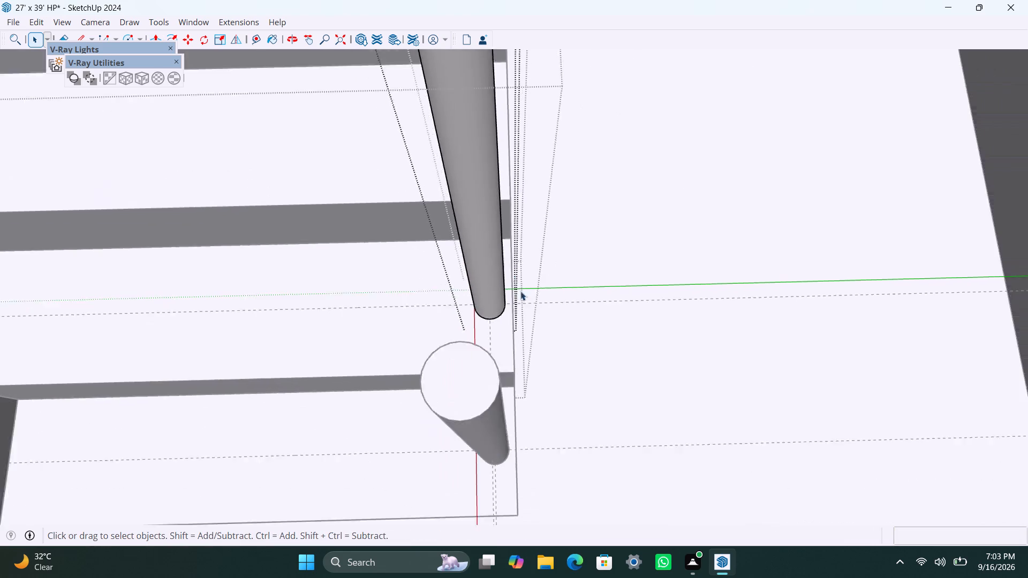
{"action": "scroll", "coordinate": [520, 291], "scroll_direction": "down", "scroll_amount": 5}
{"action": "left_click", "coordinate": [623, 252]}
Open the third step and place guides 4.5" from the tread's back edge and 1.5" from its open side edge.
{"action": "left_click", "coordinate": [444, 221]}
{"action": "double_click", "coordinate": [442, 221]}
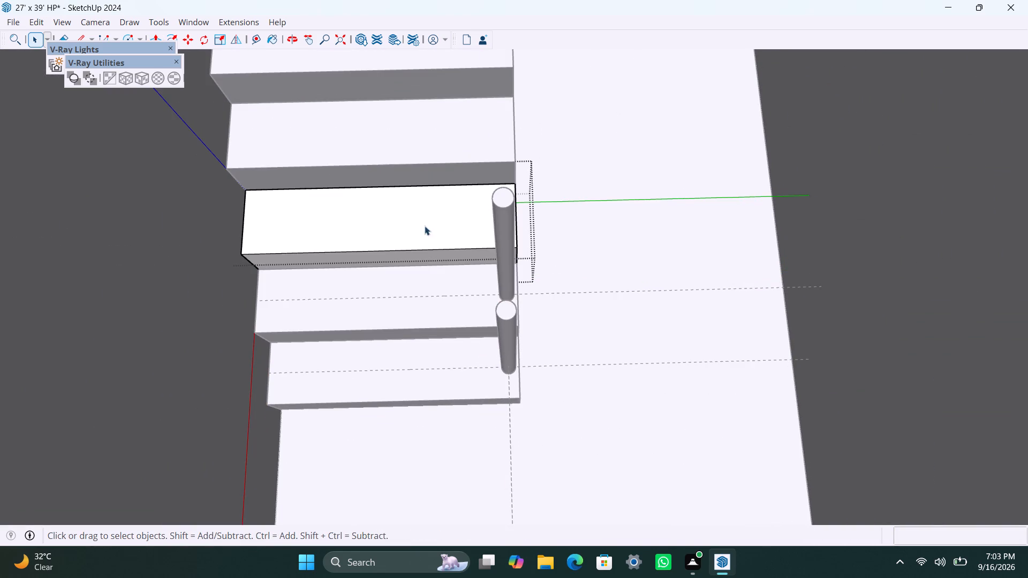
{"action": "scroll", "coordinate": [470, 252], "scroll_direction": "down", "scroll_amount": 1}
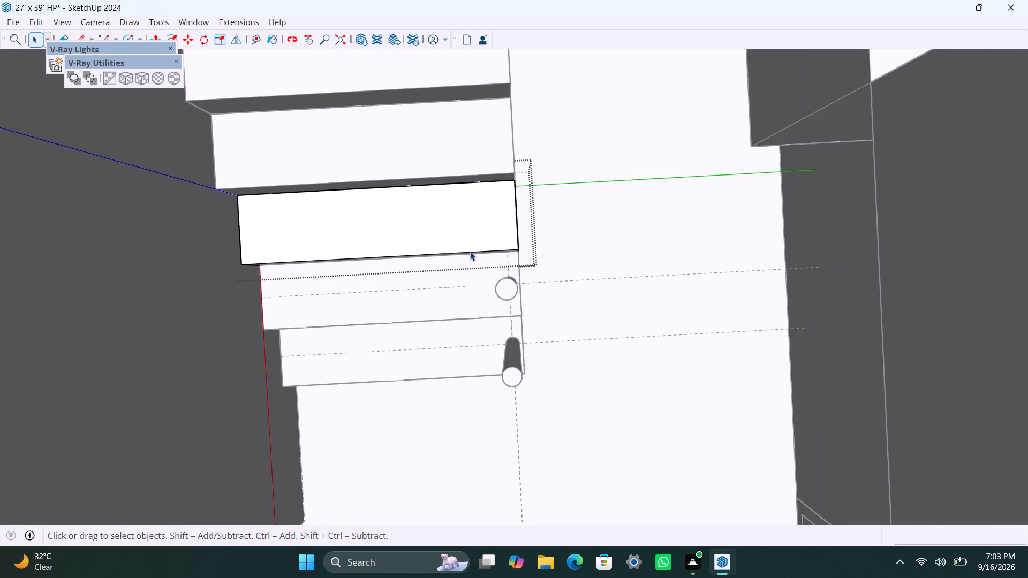
{"action": "middle_click_drag", "start_coordinate": [509, 240], "coordinate": [480, 206]}
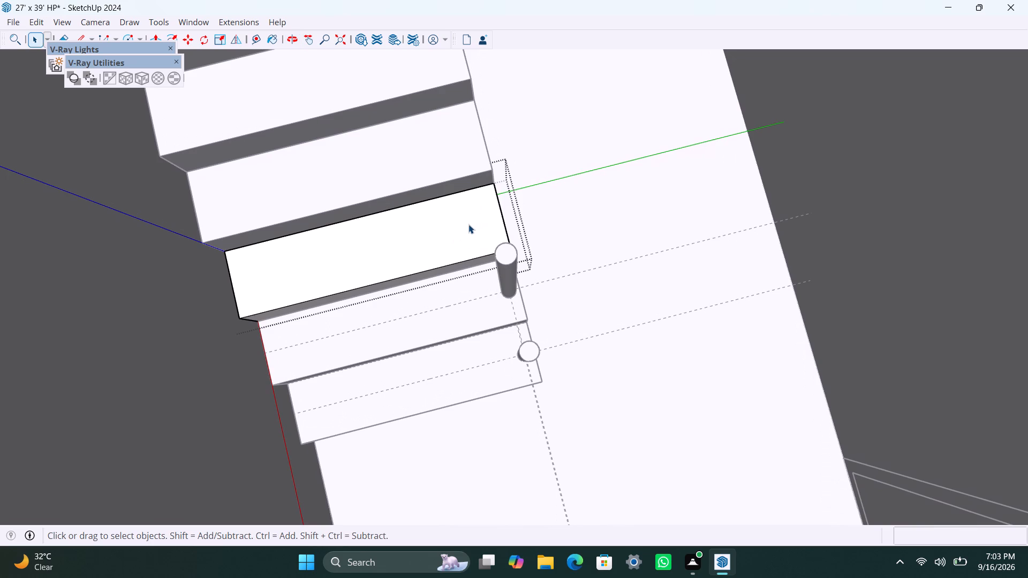
{"action": "key", "text": "t"}
{"action": "left_click", "coordinate": [445, 200]}
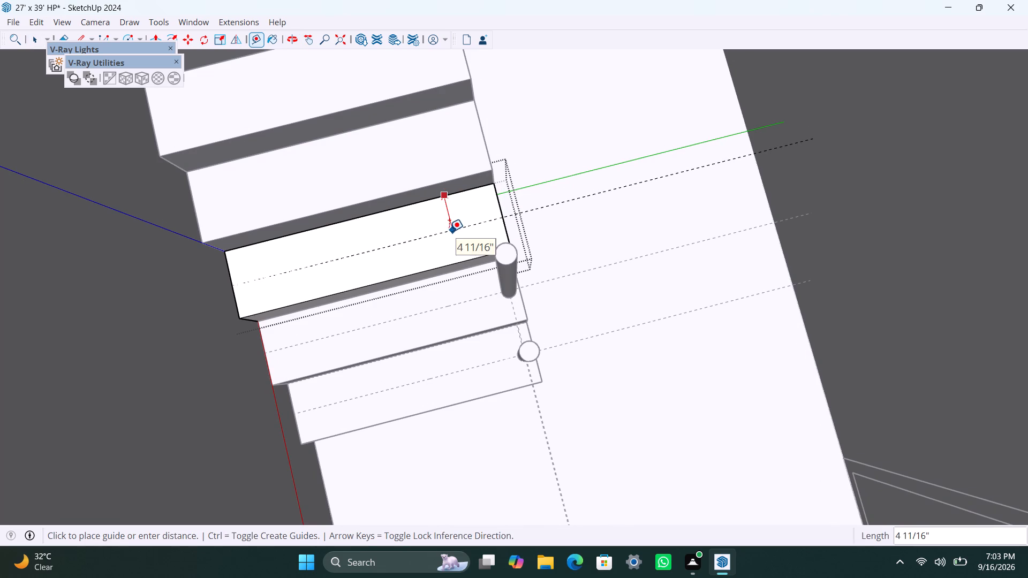
{"action": "type", "text": "4.6"}
{"action": "key", "text": "BackSpace"}
{"action": "type", "text": "5\""}
{"action": "key", "text": "Return"}
{"action": "key", "text": "space"}
{"action": "key", "text": "t"}
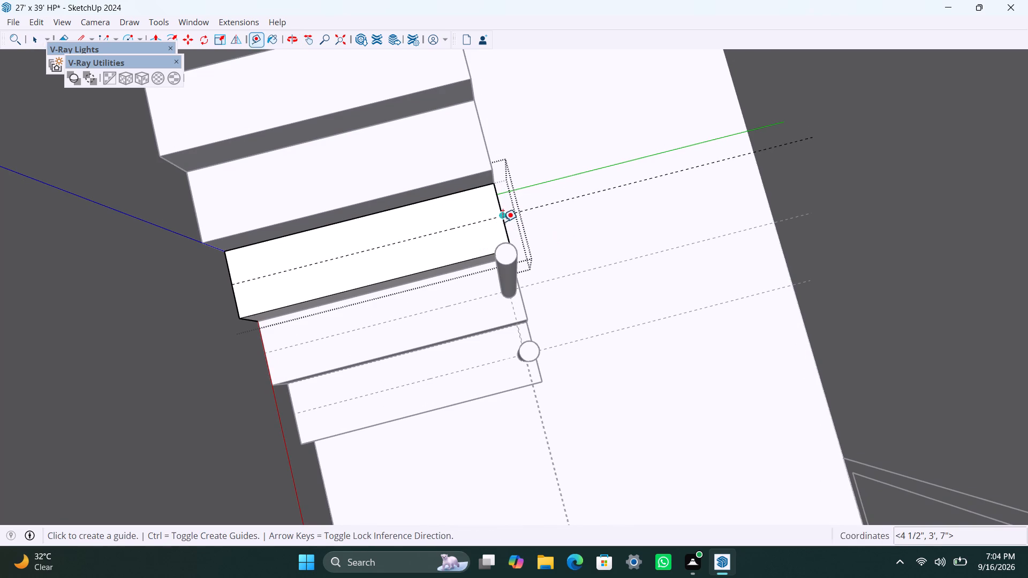
{"action": "scroll", "coordinate": [503, 222], "scroll_direction": "up", "scroll_amount": 4}
{"action": "left_click", "coordinate": [503, 228]}
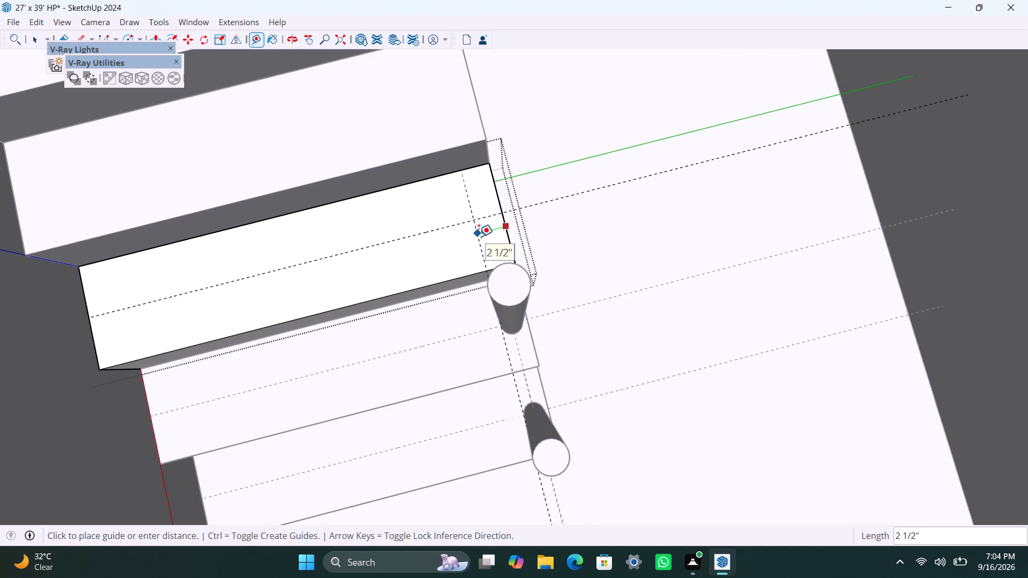
{"action": "type", "text": "1.5\""}
{"action": "key", "text": "Return"}
{"action": "key", "text": "space"}
Draw a 1" radius circle at the third tread's guide intersection and group its face with its edge.
{"action": "key", "text": "c"}
{"action": "scroll", "coordinate": [492, 212], "scroll_direction": "up", "scroll_amount": 1}
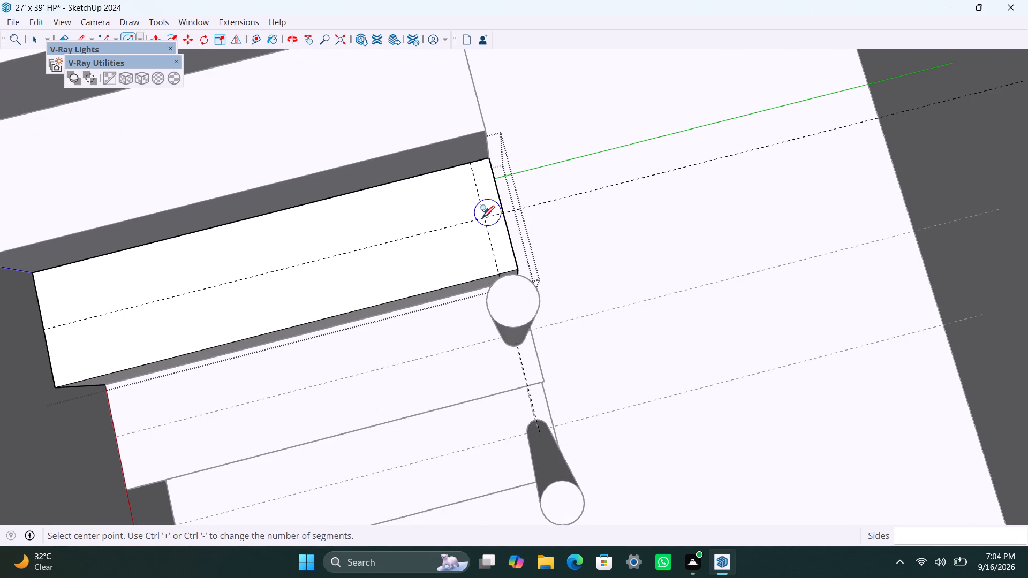
{"action": "scroll", "coordinate": [481, 218], "scroll_direction": "up", "scroll_amount": 1}
{"action": "left_click", "coordinate": [484, 219]}
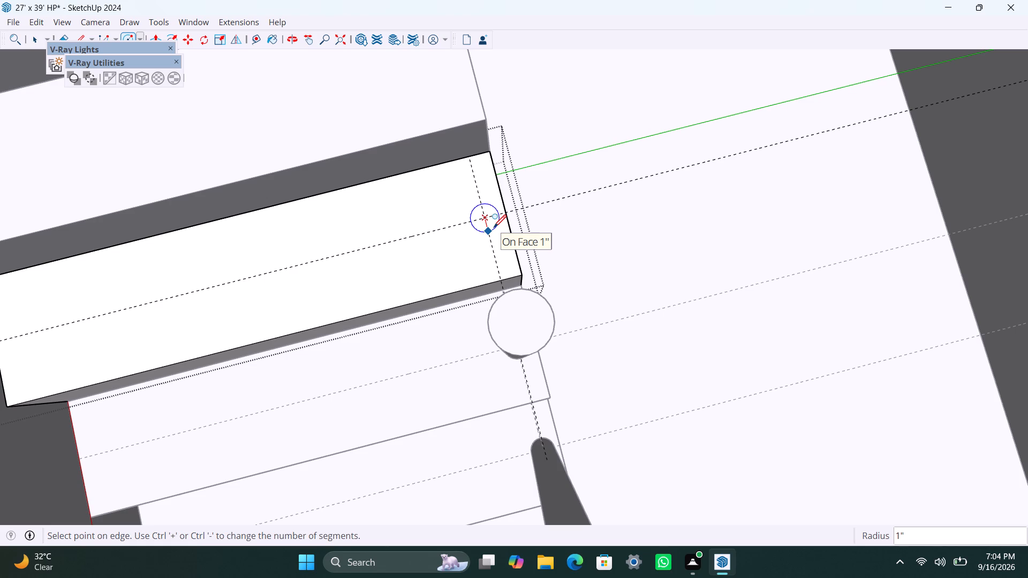
{"action": "type", "text": "1\""}
{"action": "key", "text": "Return"}
{"action": "key", "text": "space"}
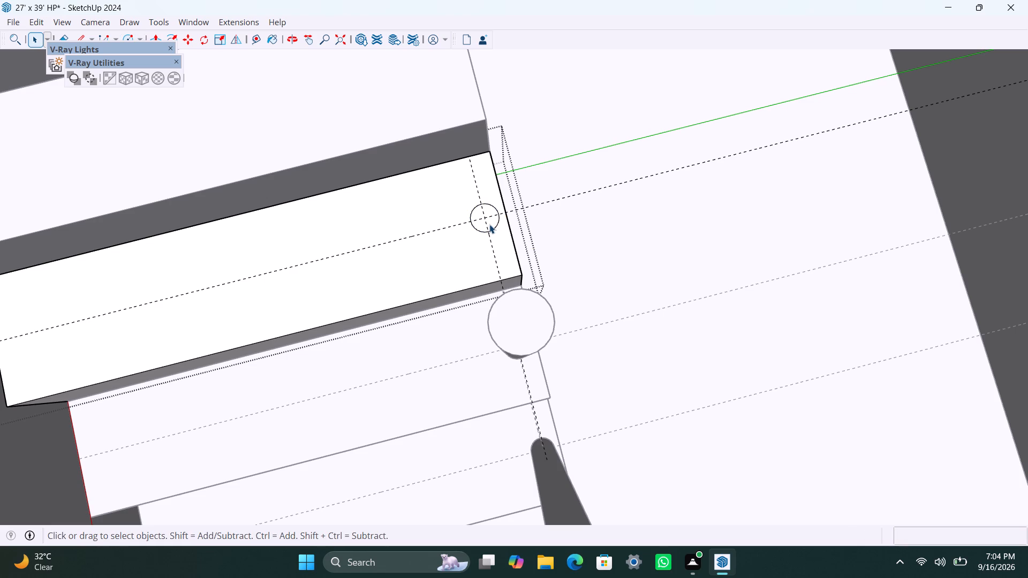
{"action": "double_click", "coordinate": [489, 224]}
{"action": "right_click", "coordinate": [489, 224]}
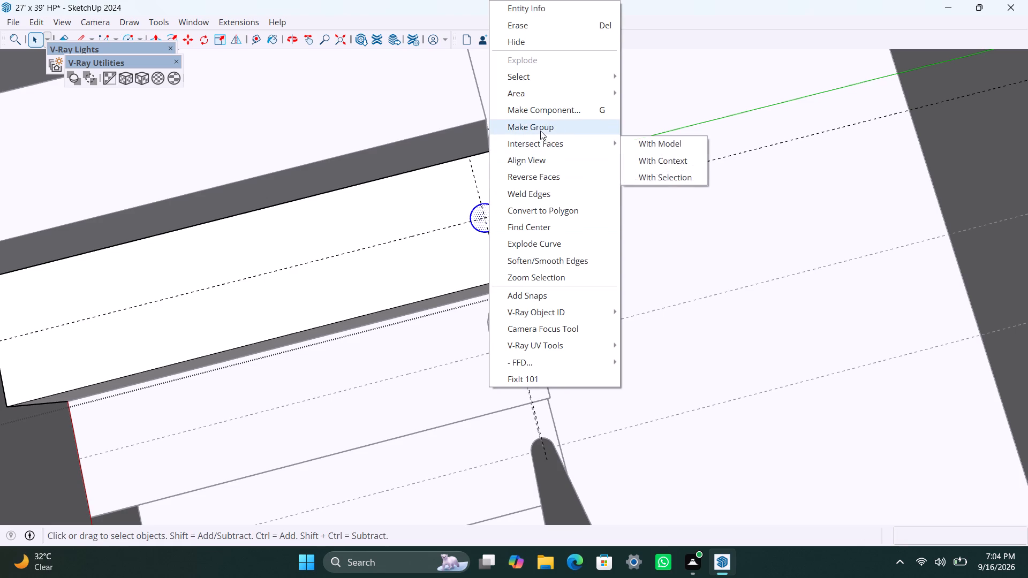
{"action": "left_click", "coordinate": [540, 131]}
Inside the circle group on the third tread, extrude the face up 3' into a baluster post.
{"action": "scroll", "coordinate": [493, 212], "scroll_direction": "up", "scroll_amount": 4}
{"action": "triple_click", "coordinate": [490, 222]}
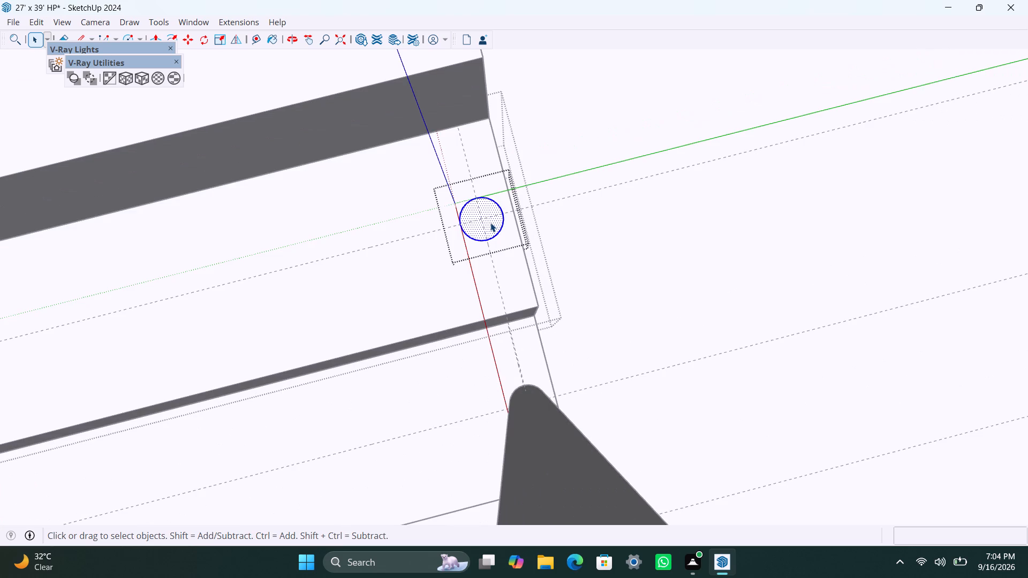
{"action": "key", "text": "p"}
{"action": "left_click_drag", "start_coordinate": [490, 223], "coordinate": [485, 193]}
{"action": "type", "text": "3'"}
{"action": "key", "text": "Return"}
{"action": "key", "text": "space"}
{"action": "scroll", "coordinate": [489, 179], "scroll_direction": "down", "scroll_amount": 8}
{"action": "middle_click_drag", "start_coordinate": [487, 226], "coordinate": [479, 231]}
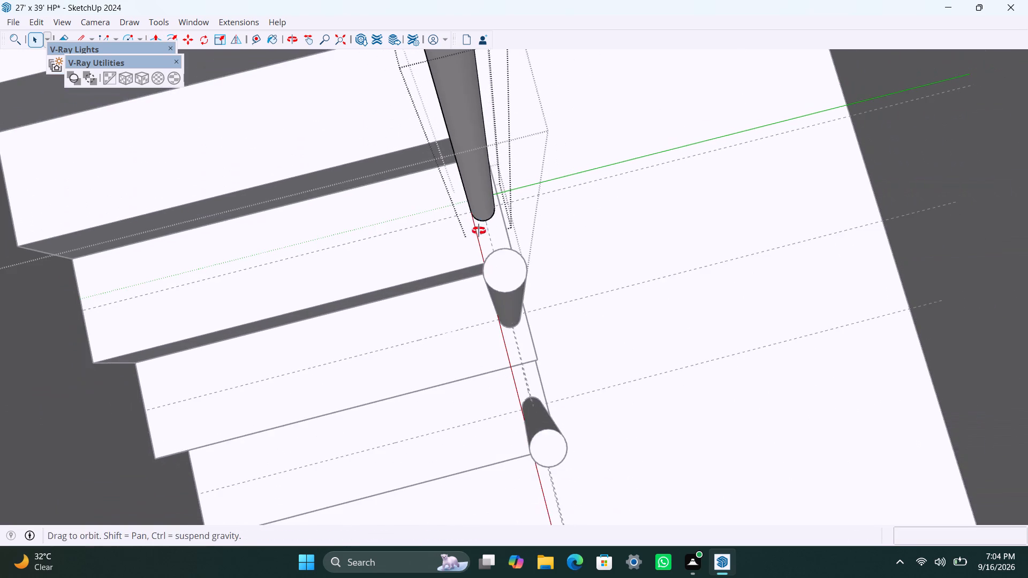
{"action": "middle_click_drag", "start_coordinate": [479, 231], "coordinate": [458, 229]}
{"action": "left_click", "coordinate": [684, 112]}
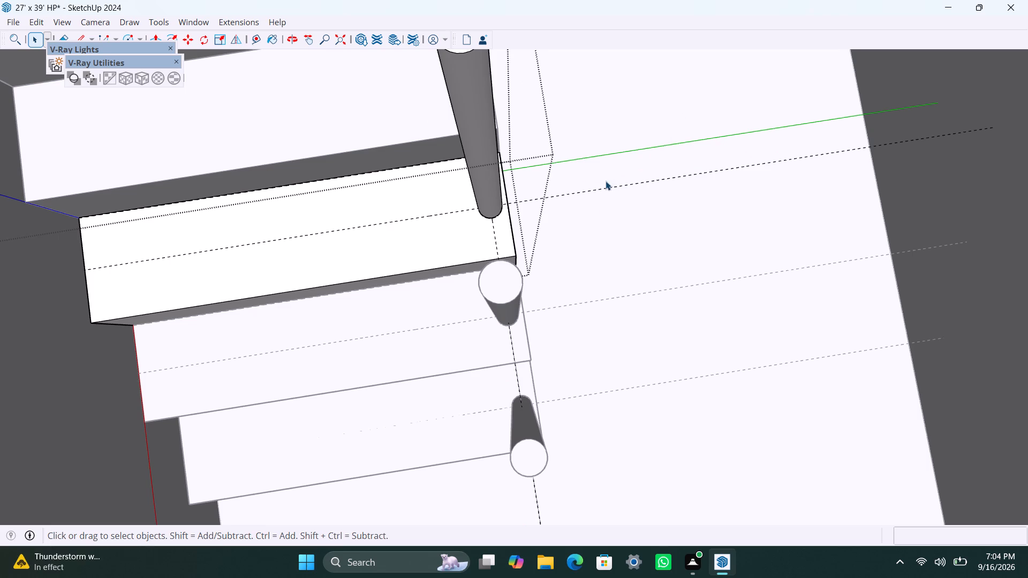
On the fourth step, place guides 4.5" from the tread's back edge and 1.5" from its open side edge.
{"action": "scroll", "coordinate": [550, 263], "scroll_direction": "down", "scroll_amount": 5}
{"action": "middle_click_drag", "start_coordinate": [562, 228], "coordinate": [536, 345]}
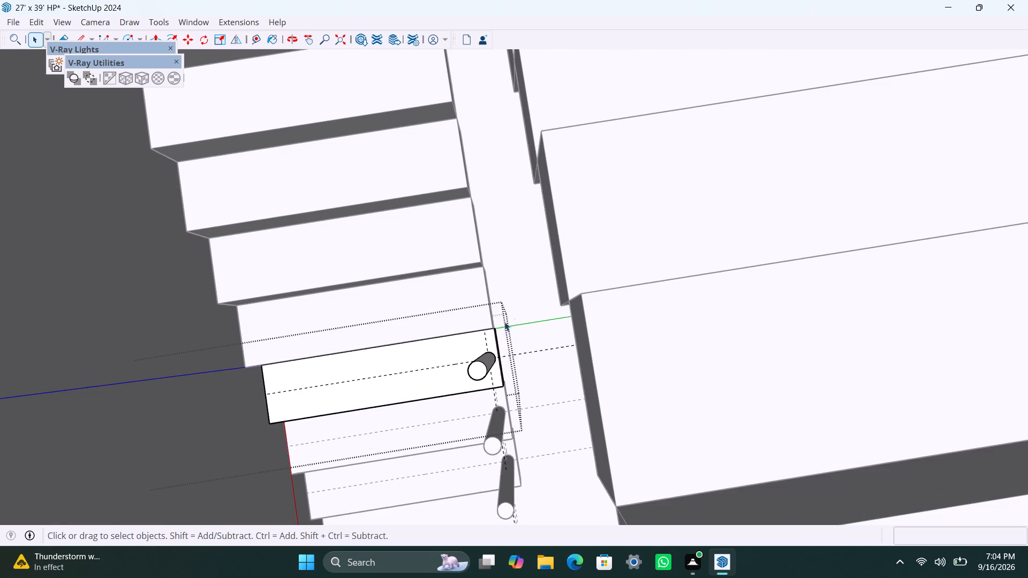
{"action": "scroll", "coordinate": [480, 297], "scroll_direction": "up", "scroll_amount": 2}
{"action": "left_click", "coordinate": [463, 291]}
{"action": "key", "text": "t"}
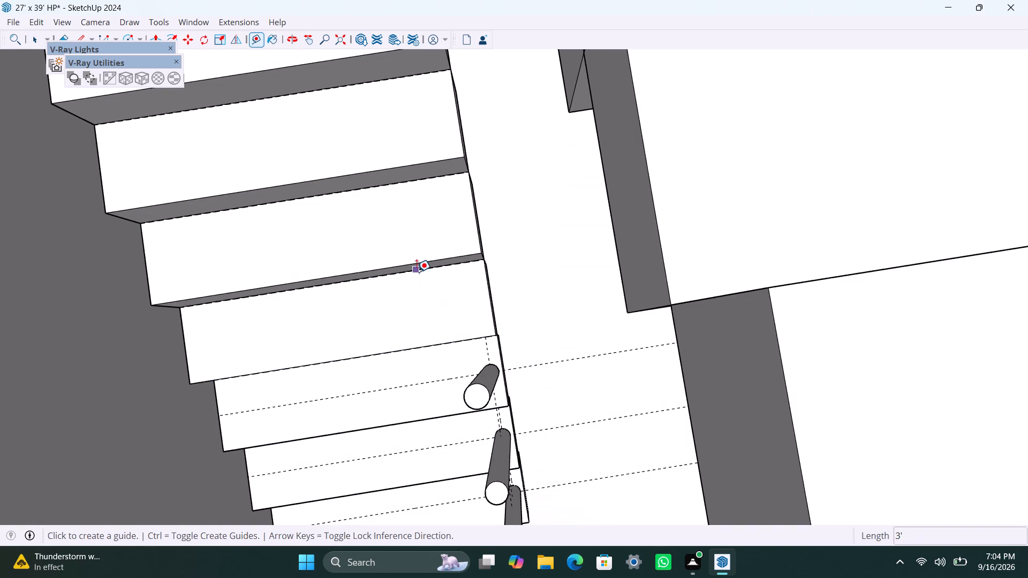
{"action": "left_click", "coordinate": [417, 272]}
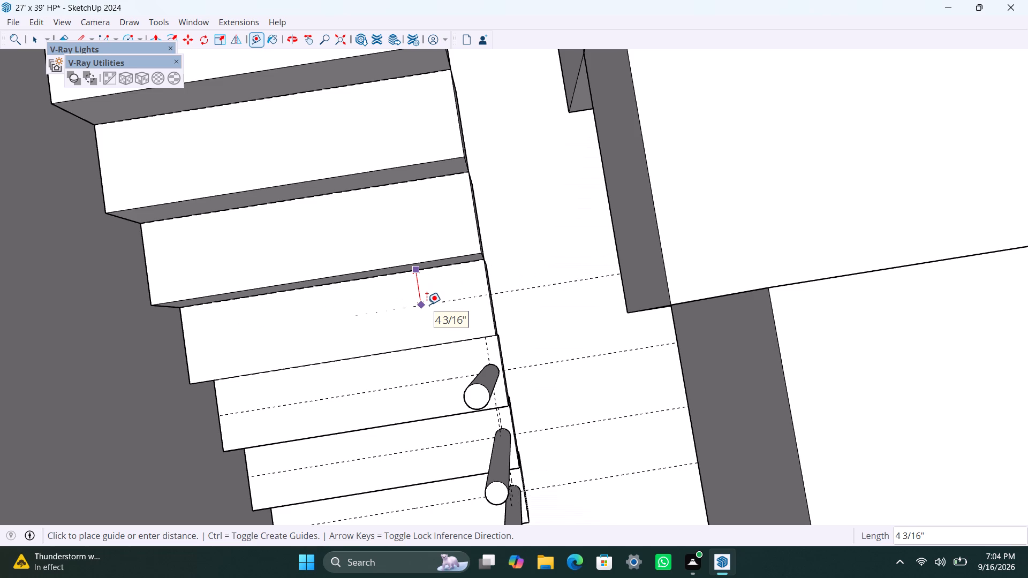
{"action": "type", "text": "4.5\""}
{"action": "key", "text": "Return"}
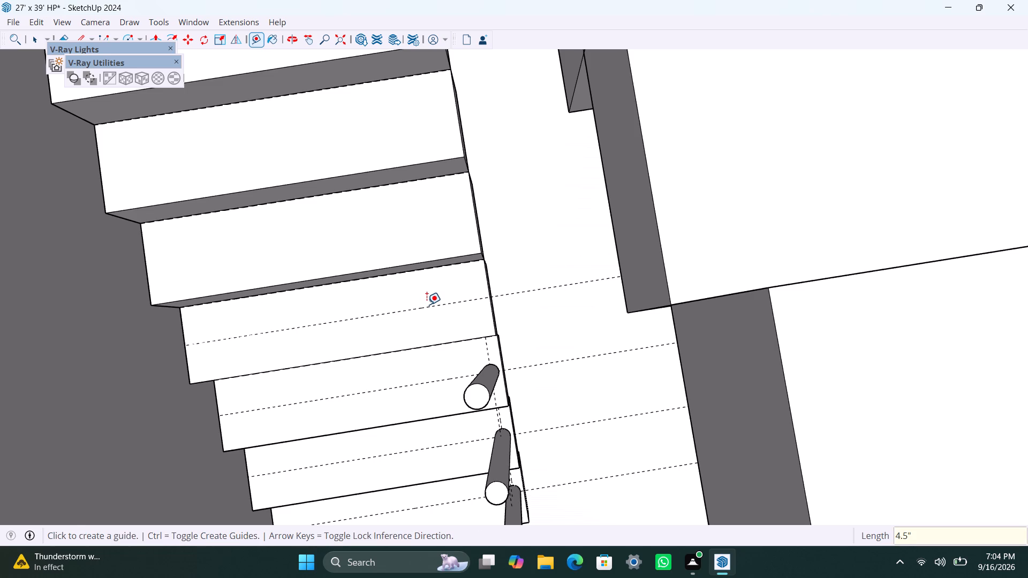
{"action": "left_click", "coordinate": [492, 285]}
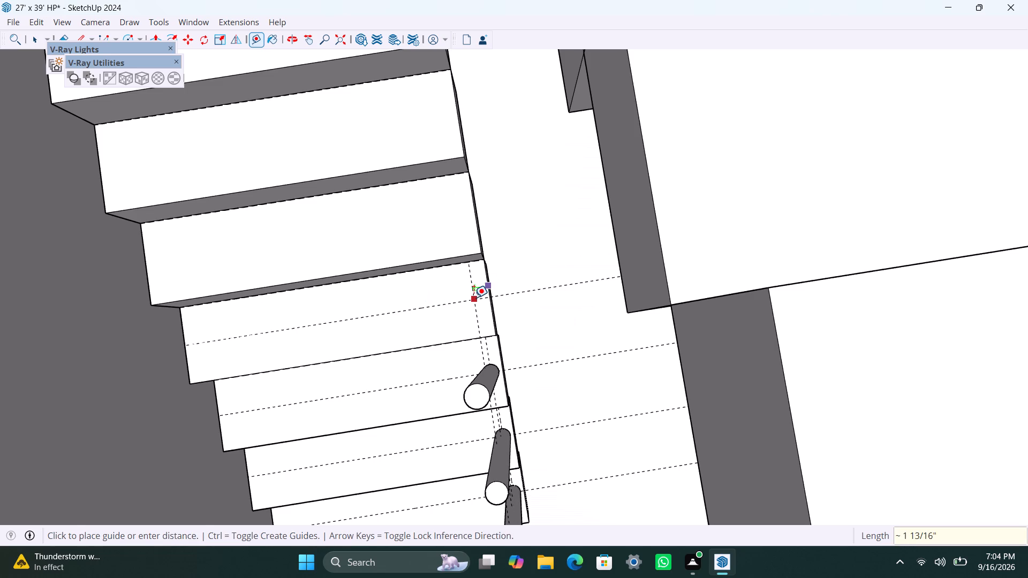
{"action": "type", "text": "1.5\""}
{"action": "key", "text": "Return"}
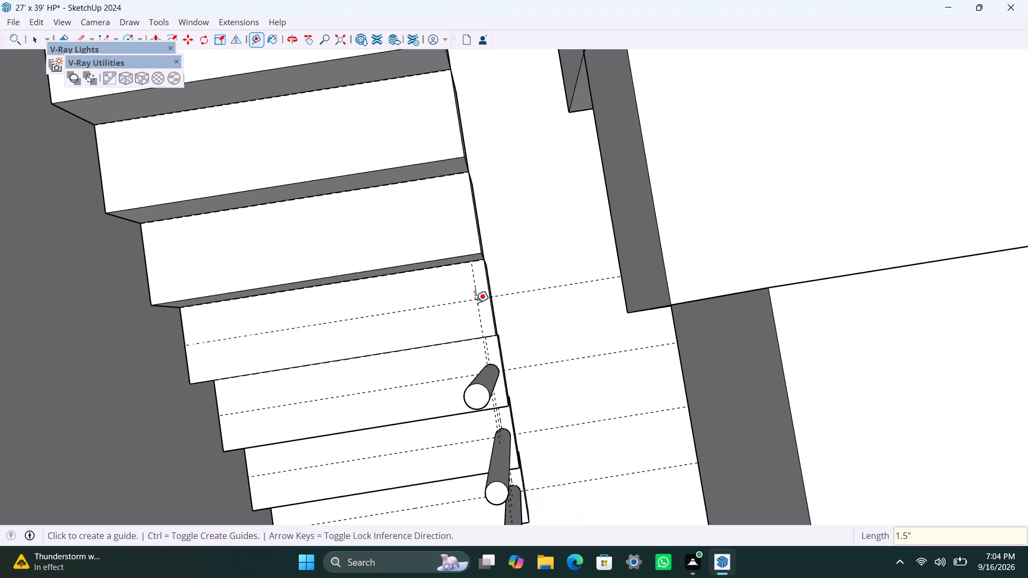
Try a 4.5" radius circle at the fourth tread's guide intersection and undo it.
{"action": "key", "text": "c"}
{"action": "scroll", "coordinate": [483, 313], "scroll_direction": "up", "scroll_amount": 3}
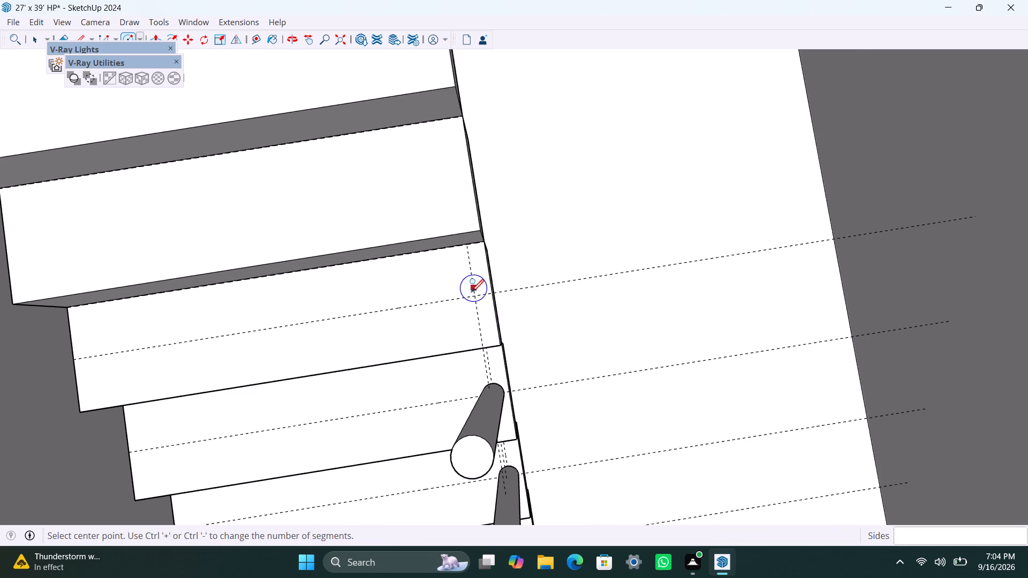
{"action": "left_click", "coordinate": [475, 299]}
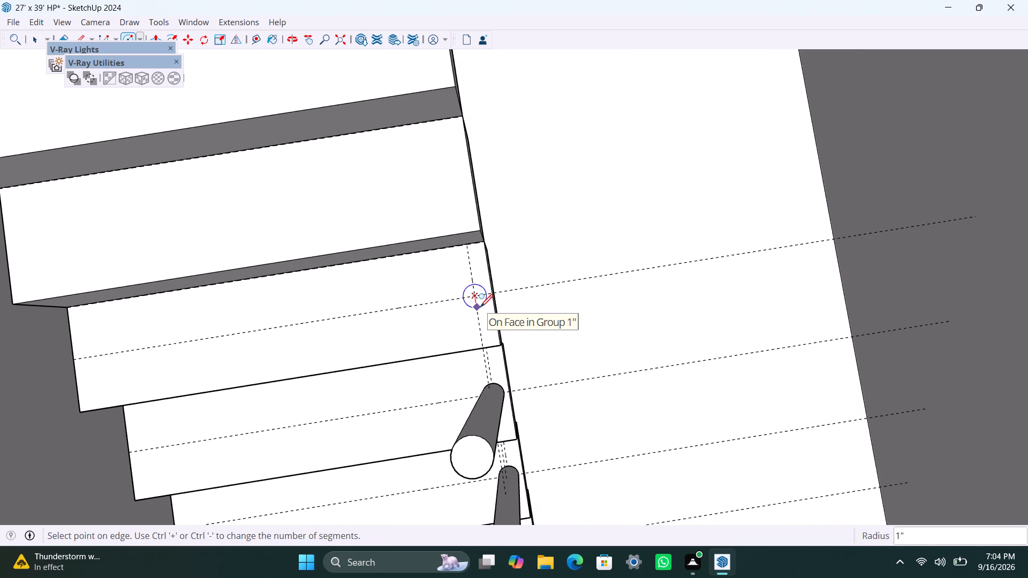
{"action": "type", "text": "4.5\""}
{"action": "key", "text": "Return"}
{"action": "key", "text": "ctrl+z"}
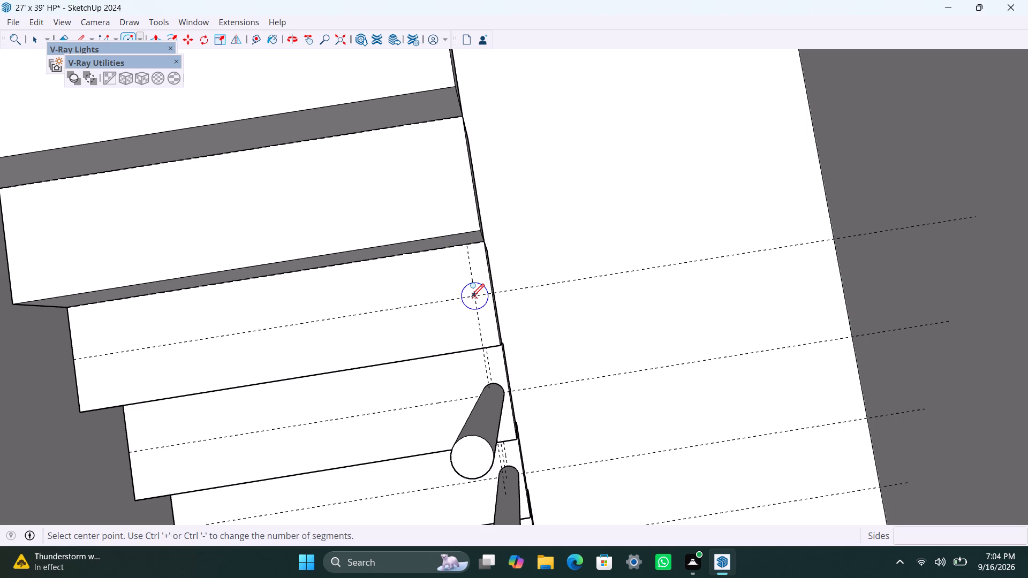
Draw a 1" radius circle at the fourth tread's guide intersection and group its face with its edge.
{"action": "left_click", "coordinate": [473, 294]}
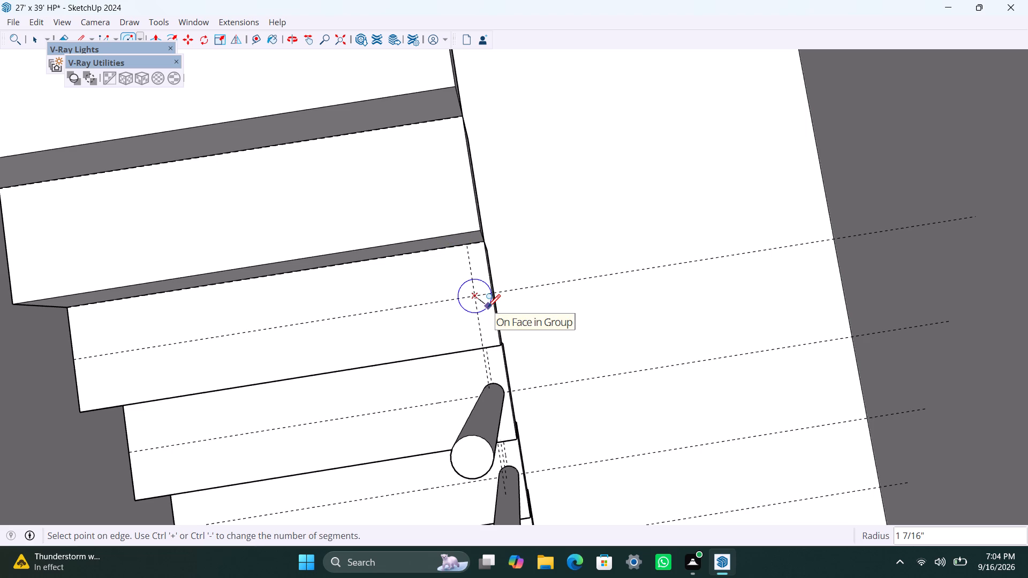
{"action": "key", "text": "1"}
{"action": "key", "text": "shift+quotedbl"}
{"action": "key", "text": "Return"}
{"action": "key", "text": "space"}
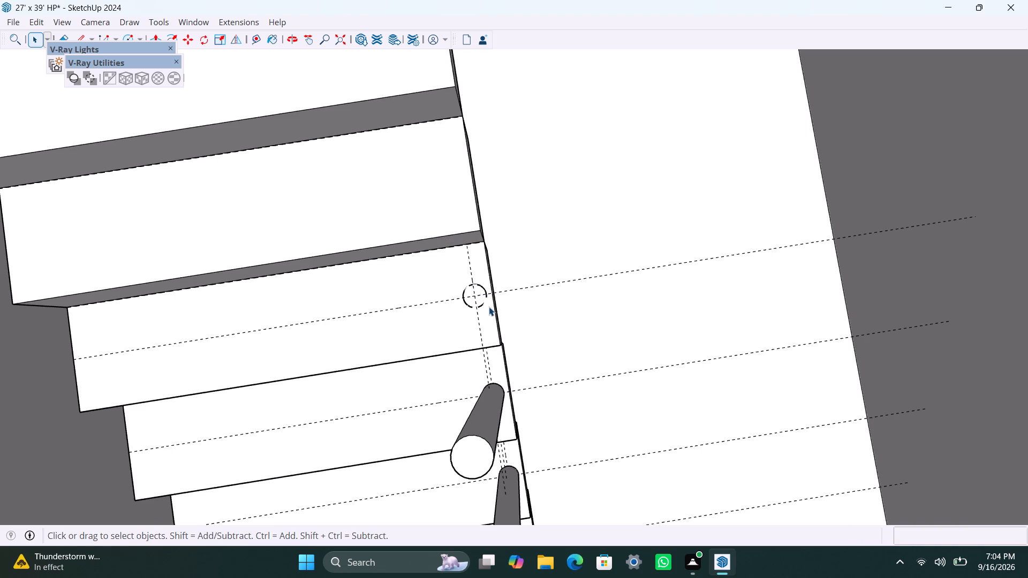
{"action": "scroll", "coordinate": [489, 307], "scroll_direction": "up", "scroll_amount": 6}
{"action": "double_click", "coordinate": [482, 285]}
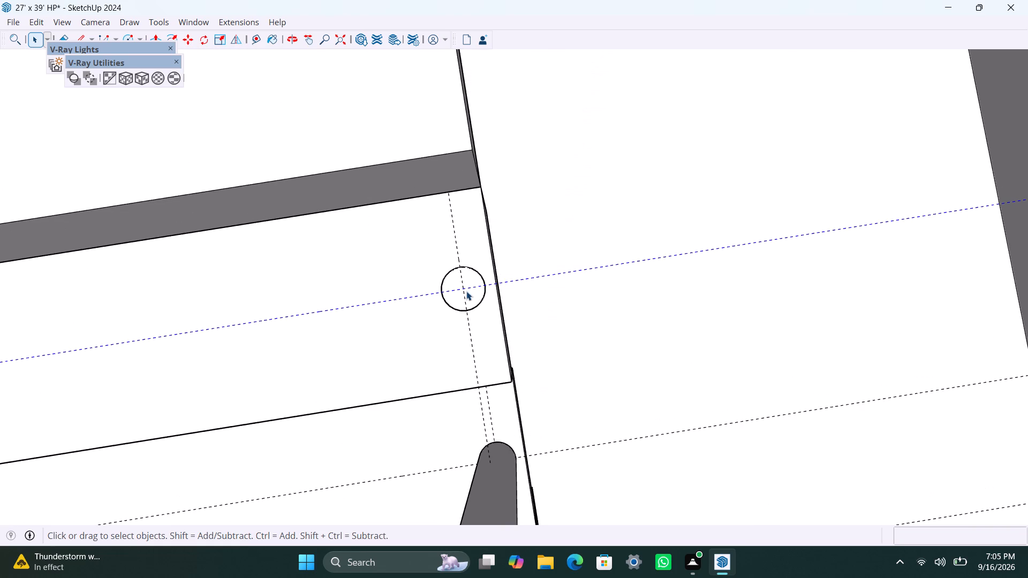
{"action": "double_click", "coordinate": [474, 296]}
{"action": "right_click", "coordinate": [474, 296]}
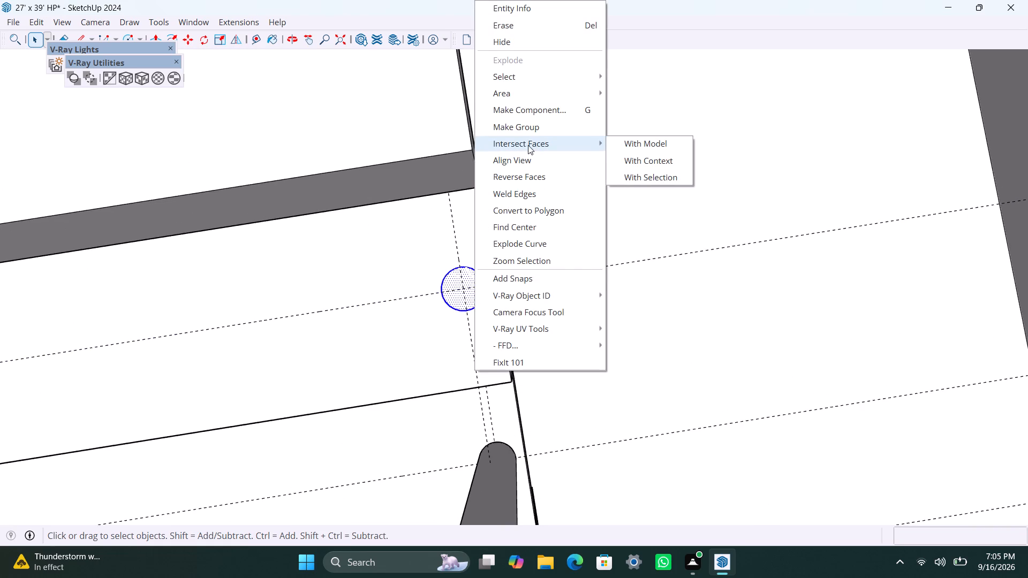
{"action": "left_click", "coordinate": [534, 132]}
Inside the circle group on the fourth tread, extrude the face up 3' into a baluster post.
{"action": "scroll", "coordinate": [474, 314], "scroll_direction": "up", "scroll_amount": 3}
{"action": "triple_click", "coordinate": [473, 293]}
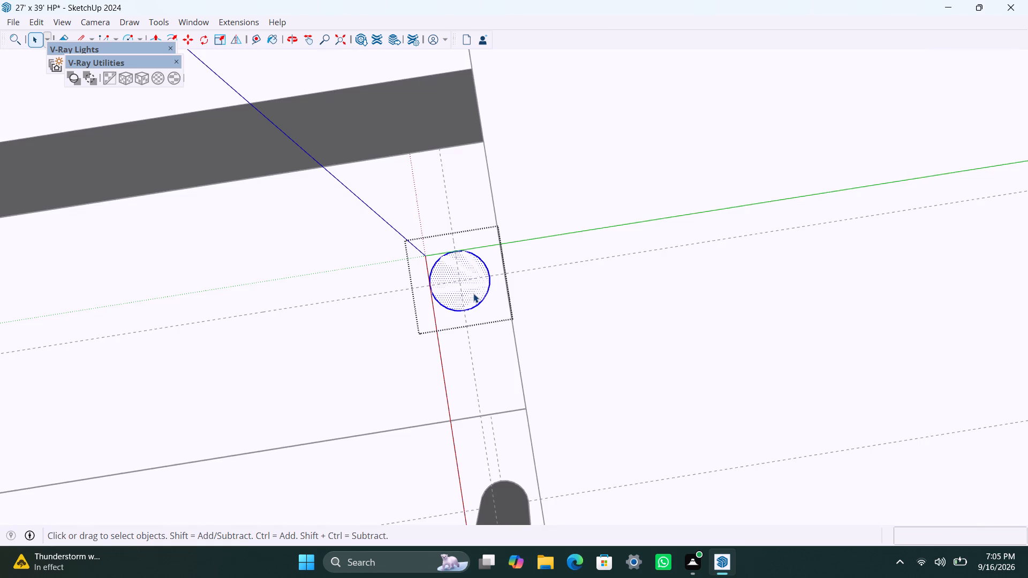
{"action": "key", "text": "p"}
{"action": "left_click_drag", "start_coordinate": [473, 292], "coordinate": [471, 252]}
{"action": "type", "text": "3'"}
{"action": "key", "text": "Return"}
{"action": "key", "text": "space"}
{"action": "scroll", "coordinate": [459, 316], "scroll_direction": "down", "scroll_amount": 13}
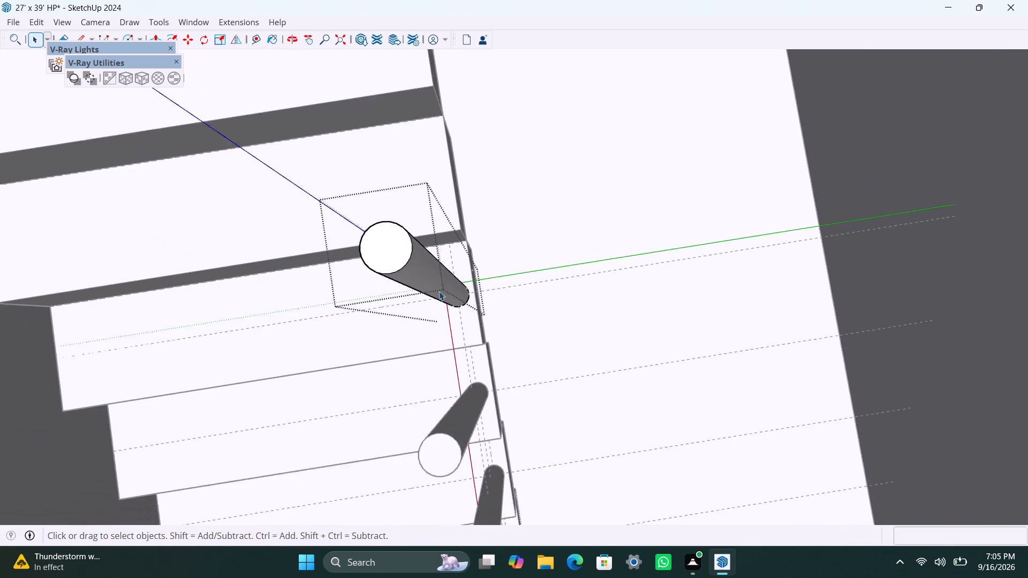
{"action": "middle_click_drag", "start_coordinate": [445, 309], "coordinate": [510, 413]}
{"action": "left_click", "coordinate": [444, 322]}
On the fifth step, place guides 4.5" from the tread's back edge and 1.5" from its open side edge.
{"action": "scroll", "coordinate": [442, 335], "scroll_direction": "up", "scroll_amount": 1}
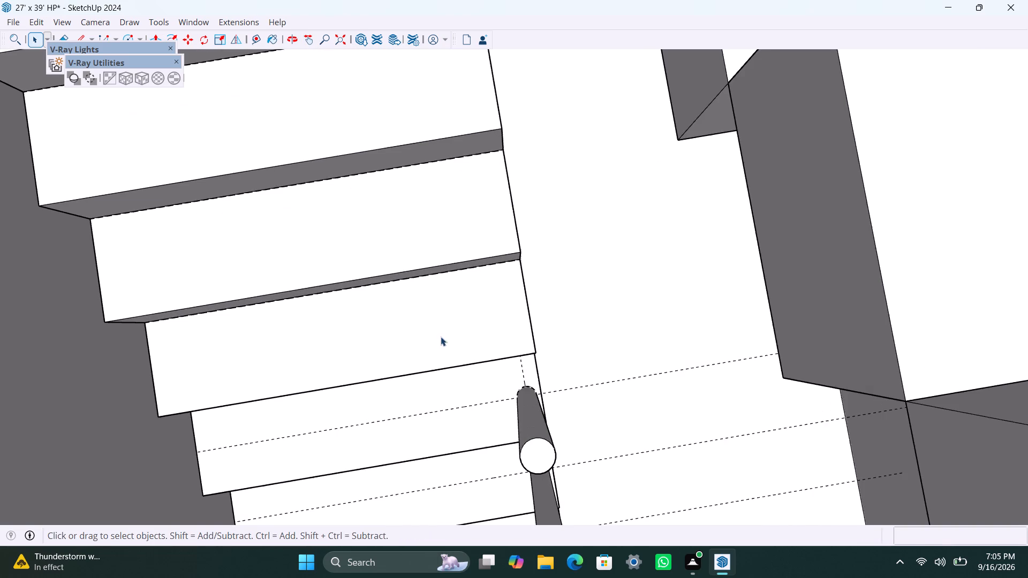
{"action": "middle_click_drag", "start_coordinate": [433, 339], "coordinate": [396, 324]}
{"action": "left_click", "coordinate": [394, 313]}
{"action": "double_click", "coordinate": [394, 313]}
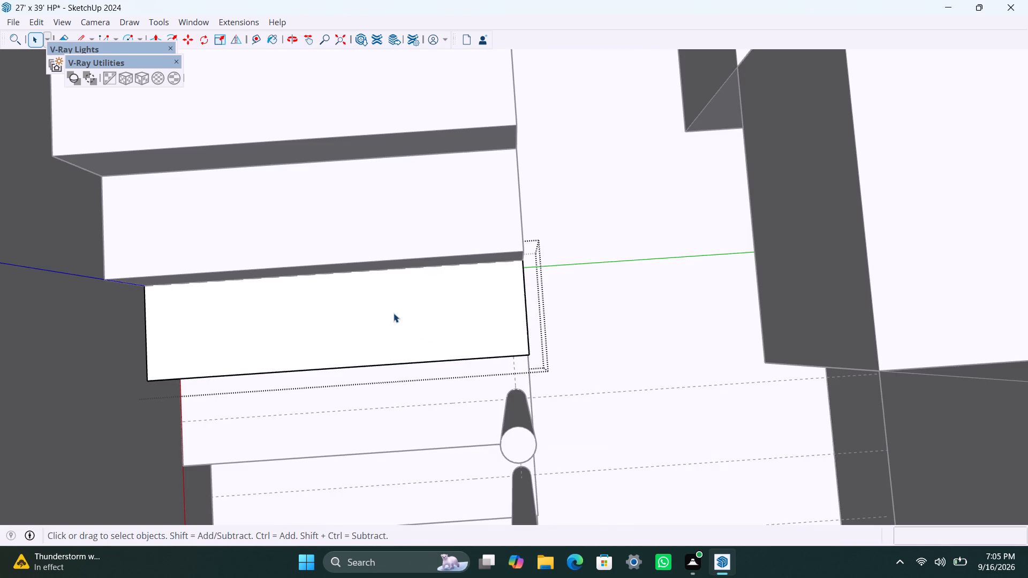
{"action": "key", "text": "t"}
{"action": "left_click", "coordinate": [401, 268]}
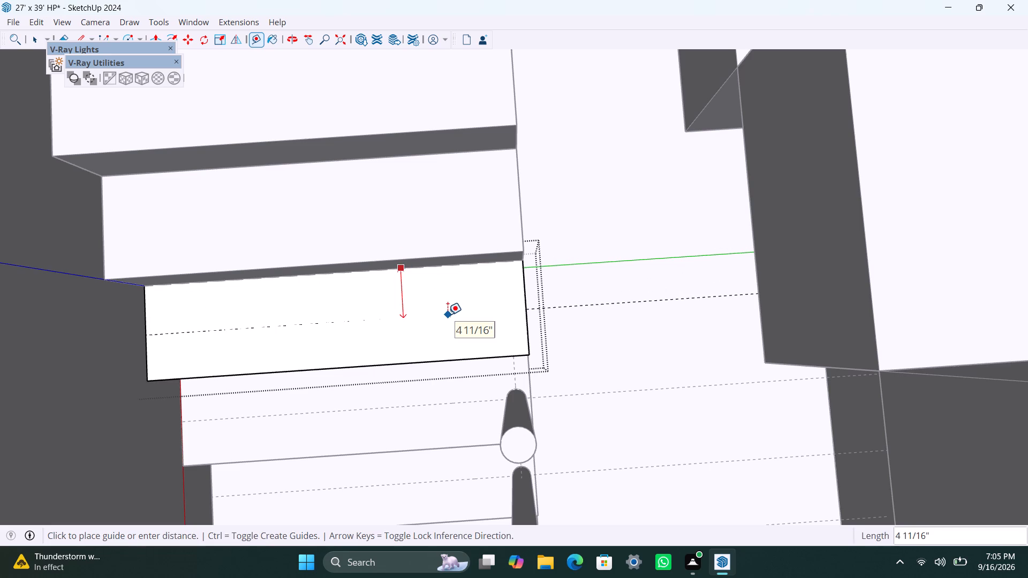
{"action": "type", "text": "4.5\""}
{"action": "key", "text": "Return"}
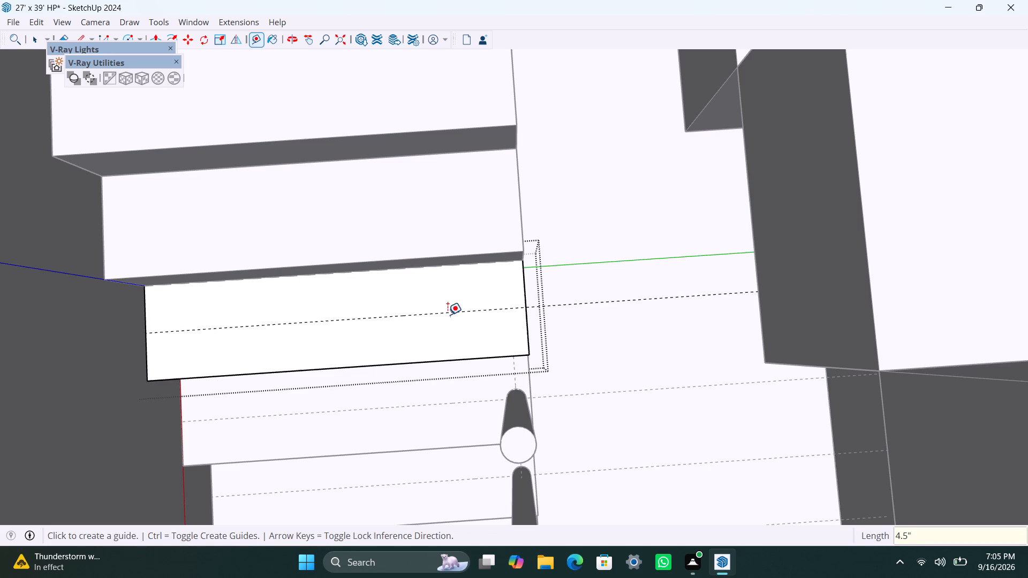
{"action": "key", "text": "space"}
{"action": "key", "text": "t"}
{"action": "scroll", "coordinate": [521, 317], "scroll_direction": "up", "scroll_amount": 2}
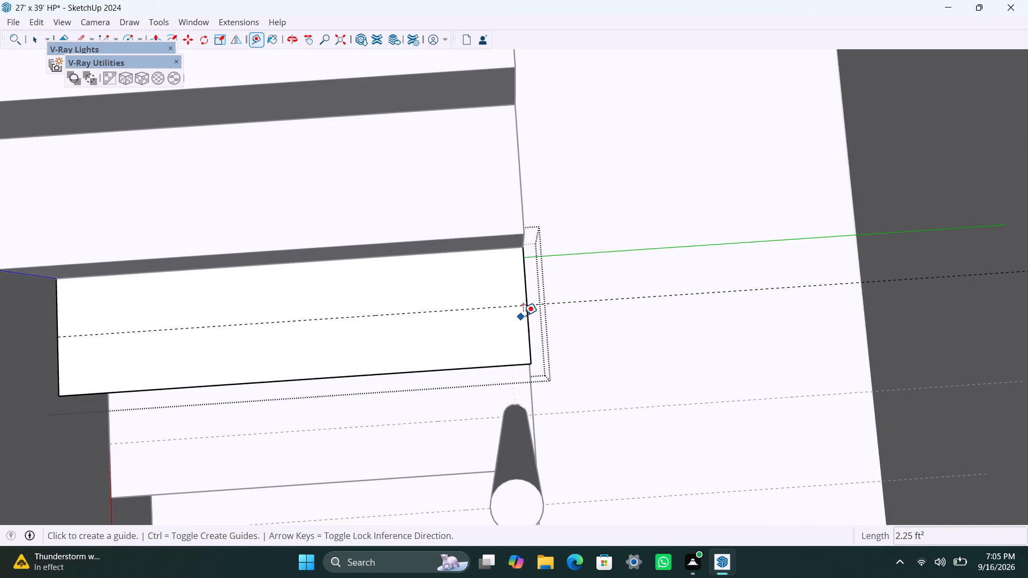
{"action": "left_click", "coordinate": [530, 292]}
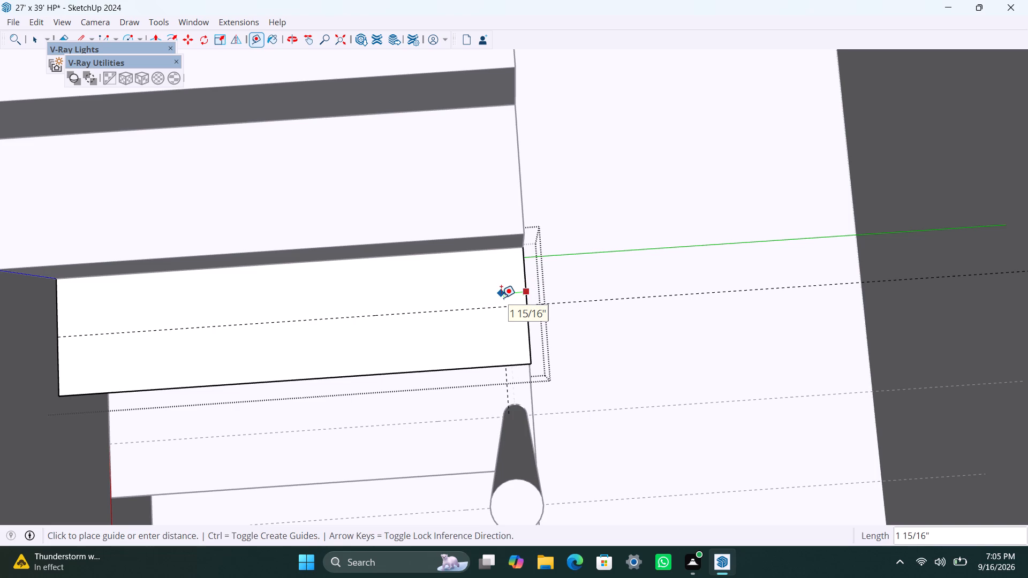
{"action": "type", "text": "1.5\""}
{"action": "key", "text": "Return"}
{"action": "key", "text": "space"}
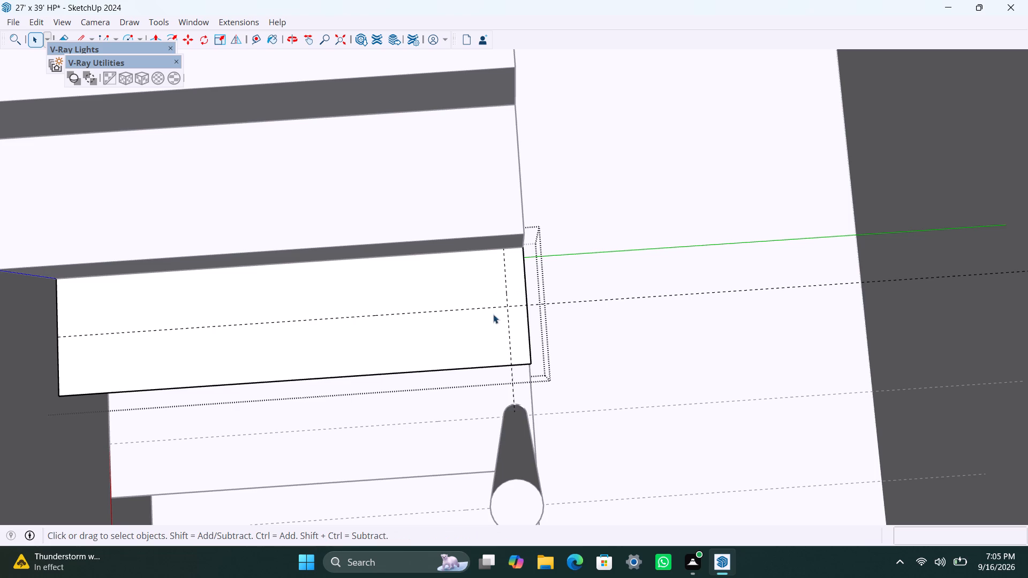
Draw a 1" radius circle at the fifth tread's guide intersection and group its face with its edge.
{"action": "key", "text": "c"}
{"action": "left_click", "coordinate": [508, 306]}
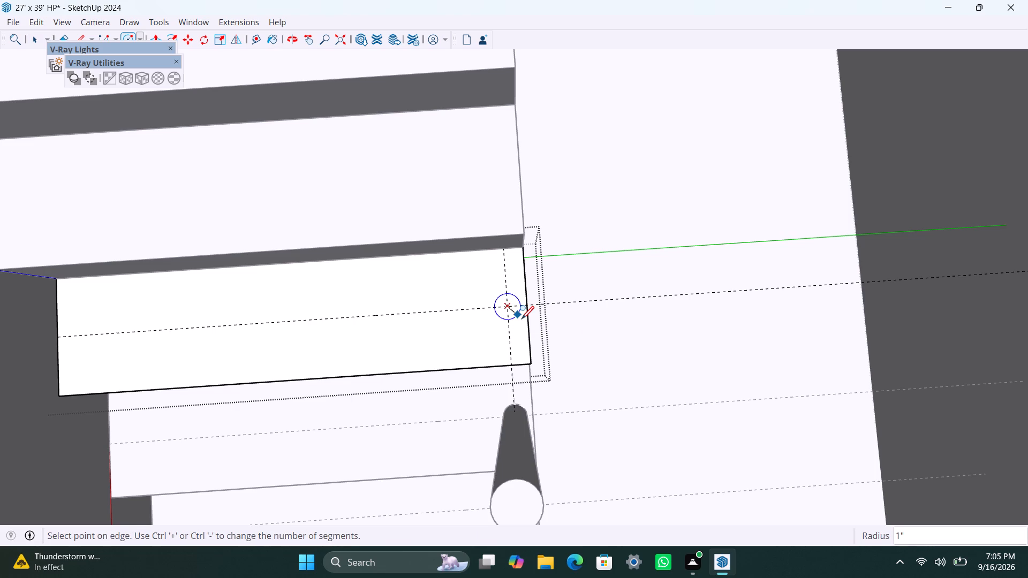
{"action": "type", "text": "1\""}
{"action": "key", "text": "Return"}
{"action": "key", "text": "space"}
{"action": "scroll", "coordinate": [516, 308], "scroll_direction": "up", "scroll_amount": 3}
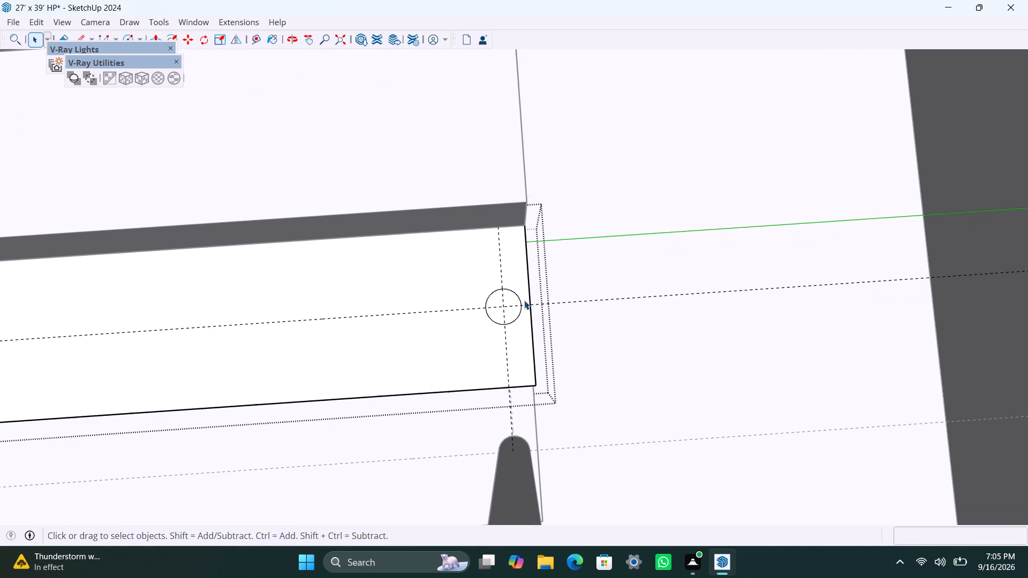
{"action": "double_click", "coordinate": [517, 294]}
{"action": "left_click", "coordinate": [513, 295]}
{"action": "left_click", "coordinate": [513, 295]}
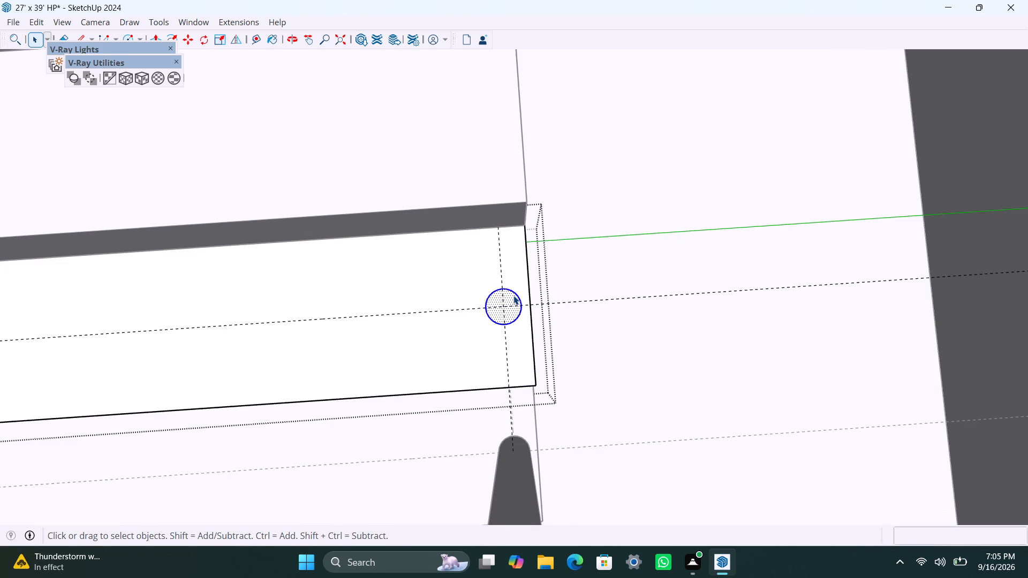
{"action": "right_click", "coordinate": [513, 295]}
{"action": "left_click", "coordinate": [547, 129]}
Inside the circle group on the fifth tread, extrude the face up 3' into a baluster post.
{"action": "scroll", "coordinate": [521, 323], "scroll_direction": "up", "scroll_amount": 1}
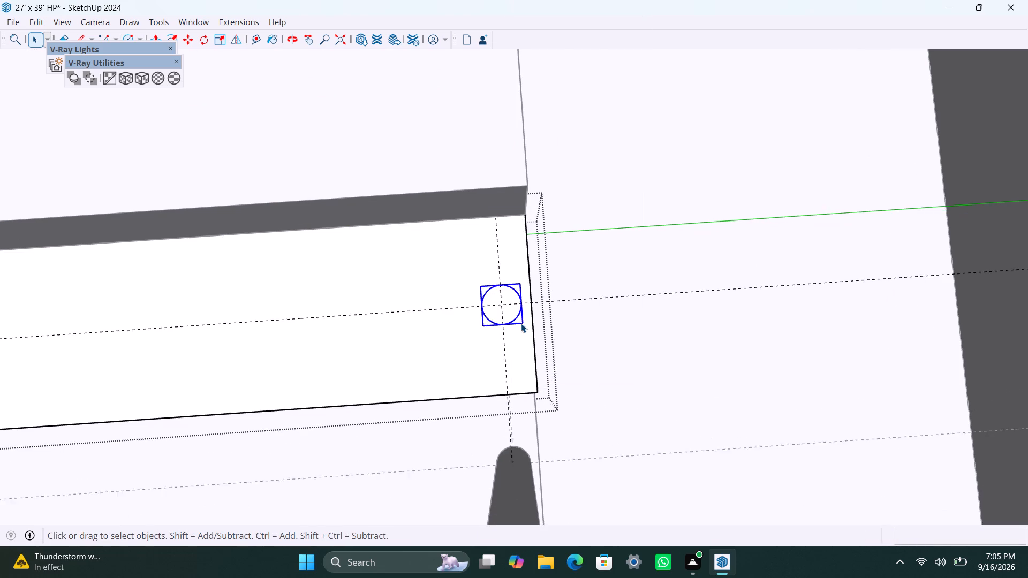
{"action": "scroll", "coordinate": [521, 323], "scroll_direction": "up", "scroll_amount": 3}
{"action": "triple_click", "coordinate": [510, 306]}
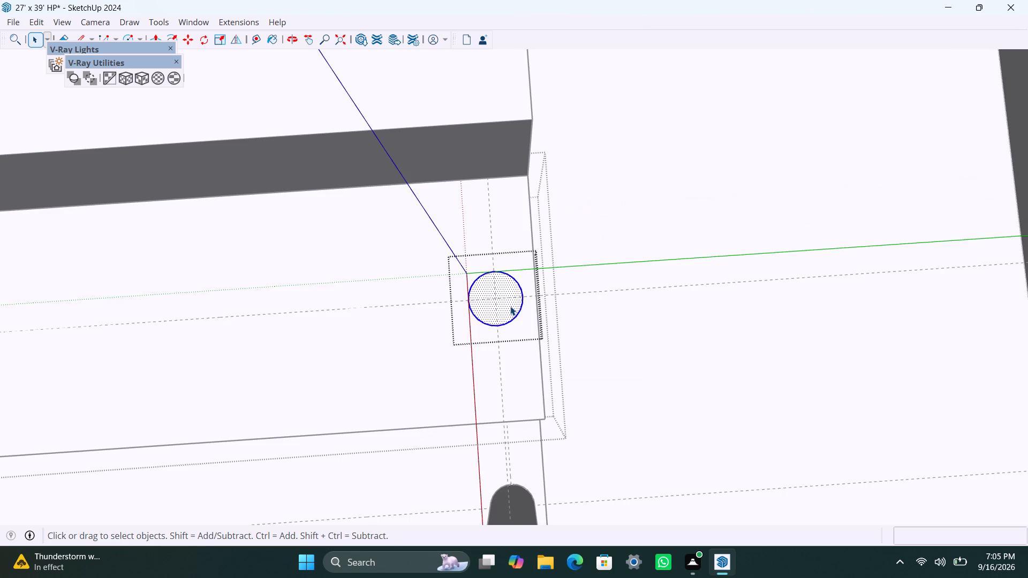
{"action": "key", "text": "p"}
{"action": "left_click_drag", "start_coordinate": [510, 306], "coordinate": [511, 288]}
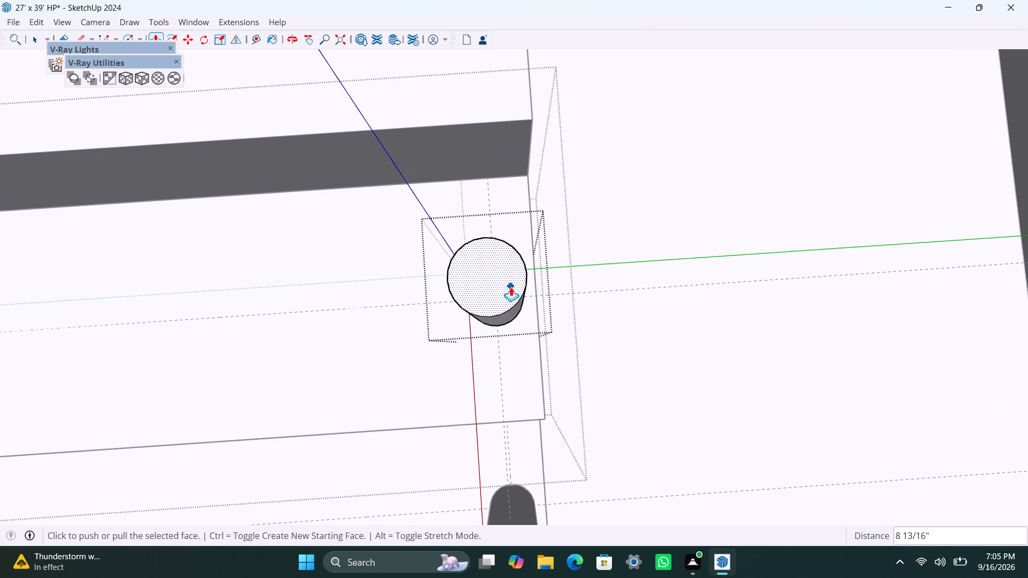
{"action": "type", "text": "3'"}
{"action": "key", "text": "Return"}
{"action": "key", "text": "space"}
{"action": "scroll", "coordinate": [489, 313], "scroll_direction": "down", "scroll_amount": 8}
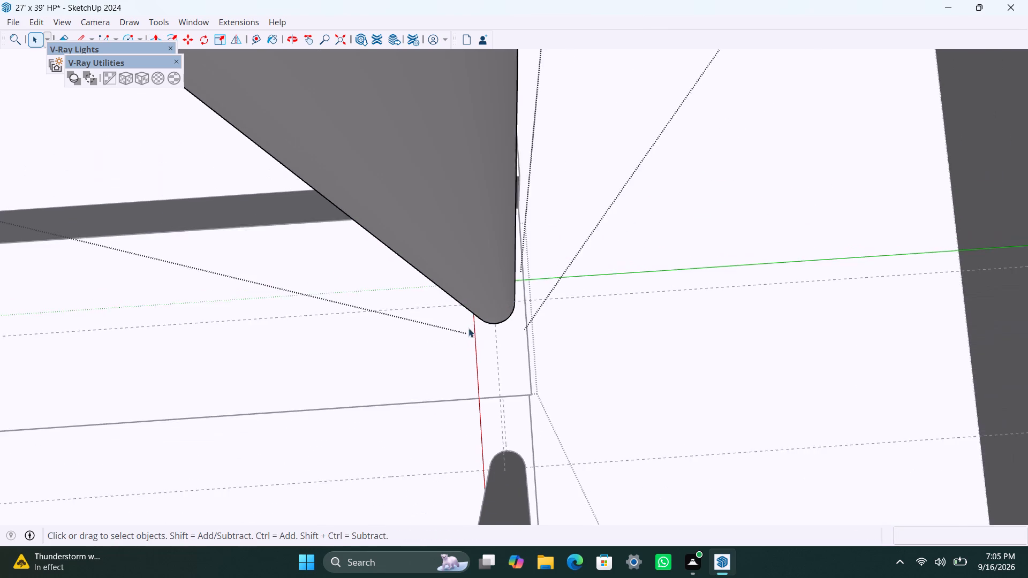
{"action": "scroll", "coordinate": [468, 328], "scroll_direction": "down", "scroll_amount": 9}
{"action": "middle_click_drag", "start_coordinate": [473, 344], "coordinate": [502, 421]}
{"action": "left_click", "coordinate": [458, 349]}
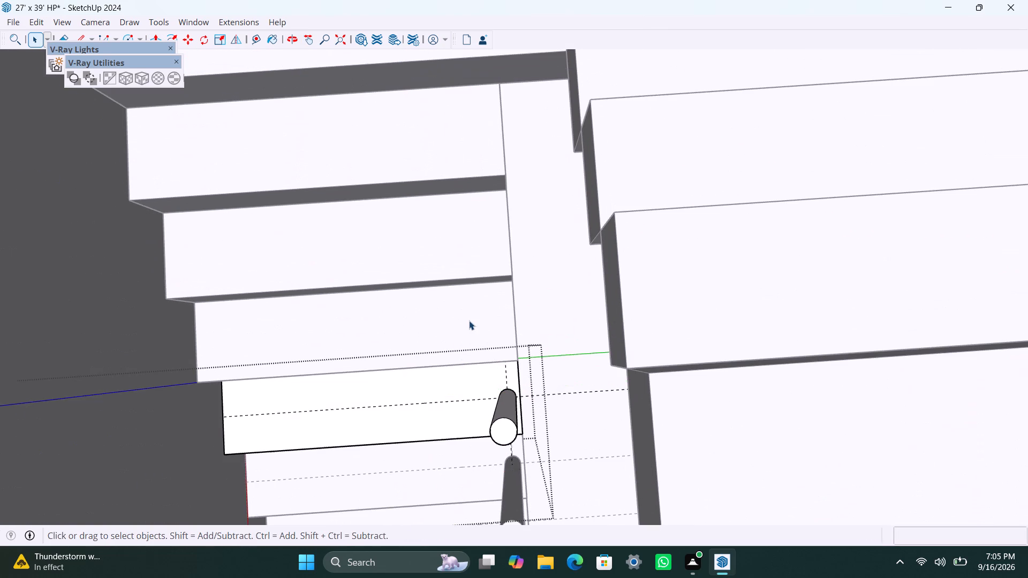
On the sixth step, place guides 4.5" from the tread's back edge and 1.5" from its open side edge.
{"action": "left_click", "coordinate": [469, 321]}
{"action": "scroll", "coordinate": [466, 325], "scroll_direction": "up", "scroll_amount": 2}
{"action": "double_click", "coordinate": [455, 331]}
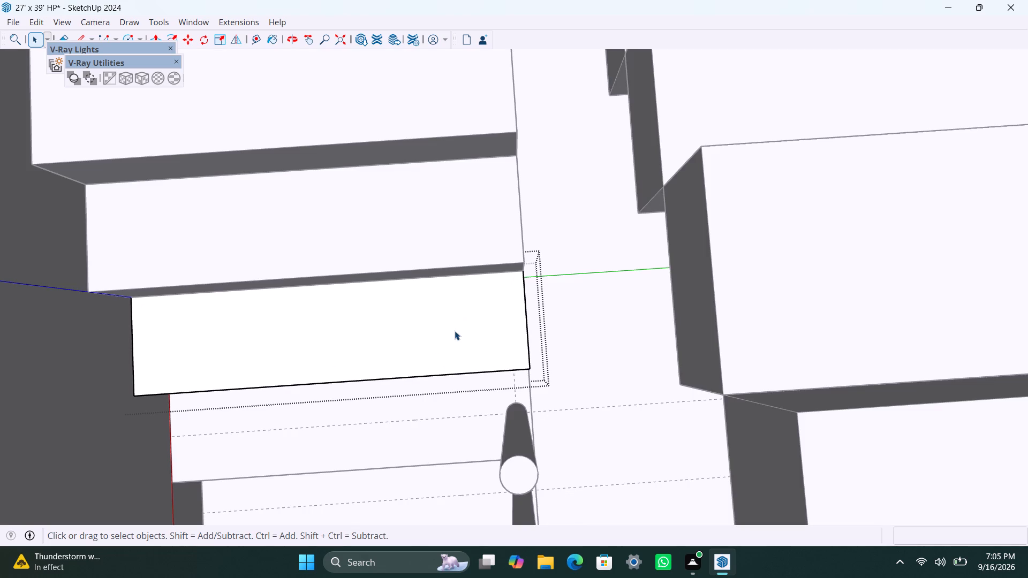
{"action": "key", "text": "t"}
{"action": "left_click_drag", "start_coordinate": [467, 278], "coordinate": [467, 287]}
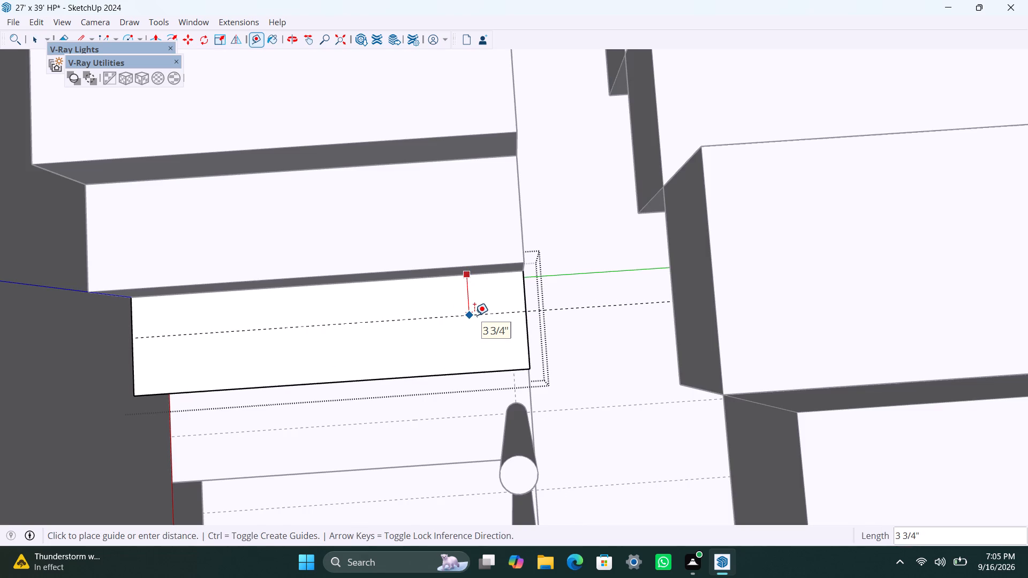
{"action": "type", "text": "4.5\""}
{"action": "key", "text": "Return"}
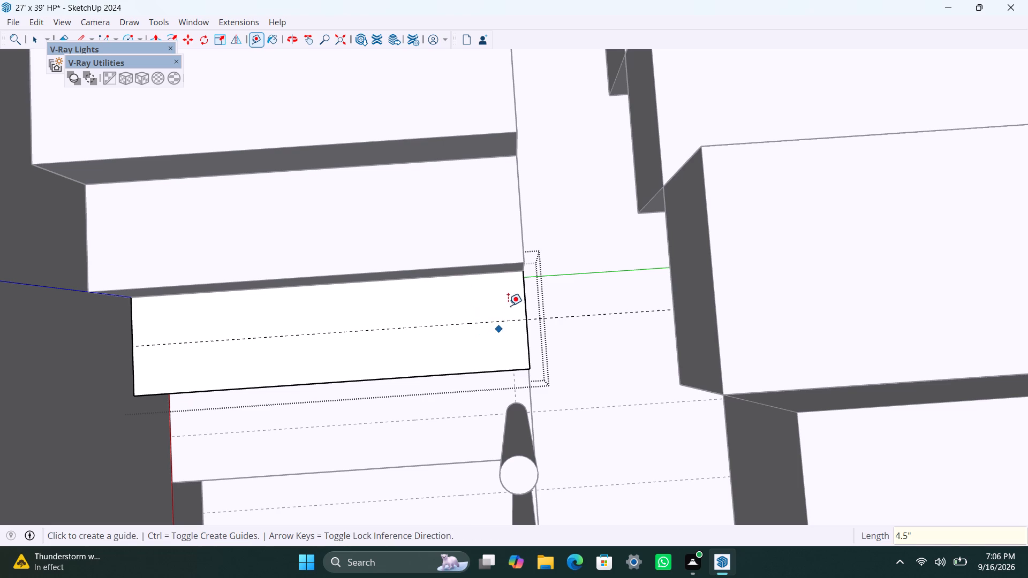
{"action": "left_click", "coordinate": [525, 304]}
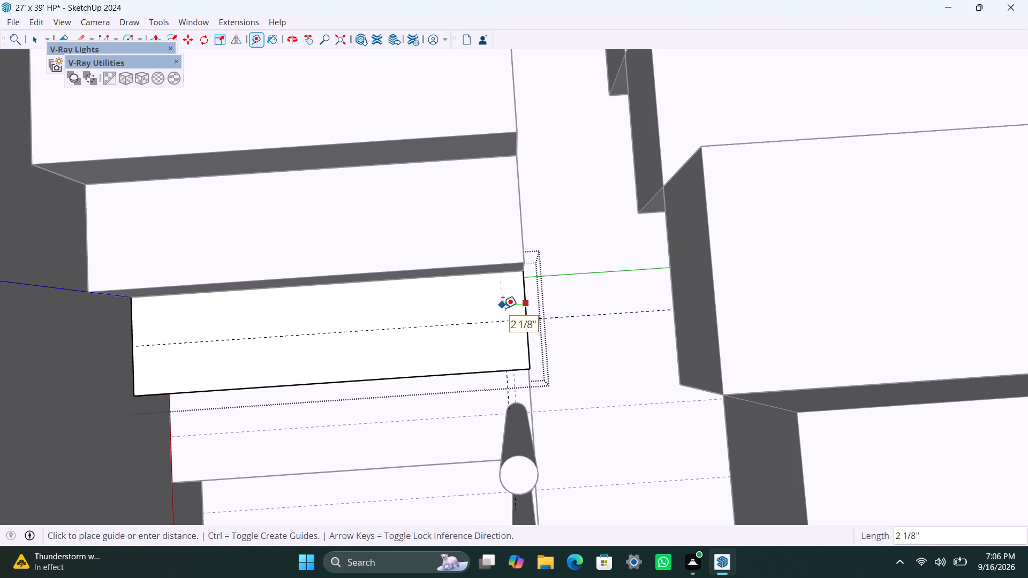
{"action": "type", "text": "1.5\""}
{"action": "key", "text": "Return"}
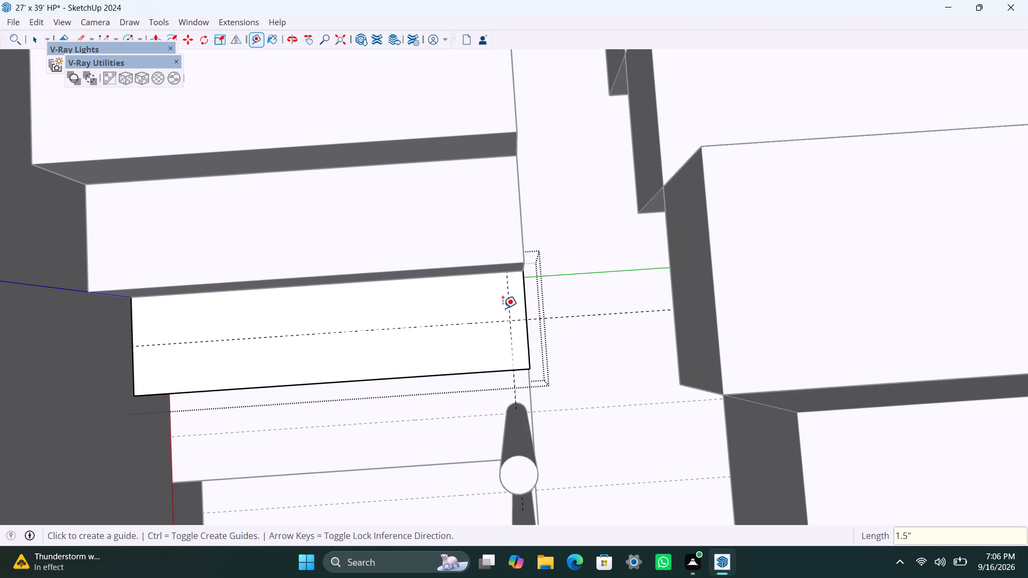
Draw a 1" radius circle at the sixth tread's guide intersection and group its face with its edge.
{"action": "key", "text": "c"}
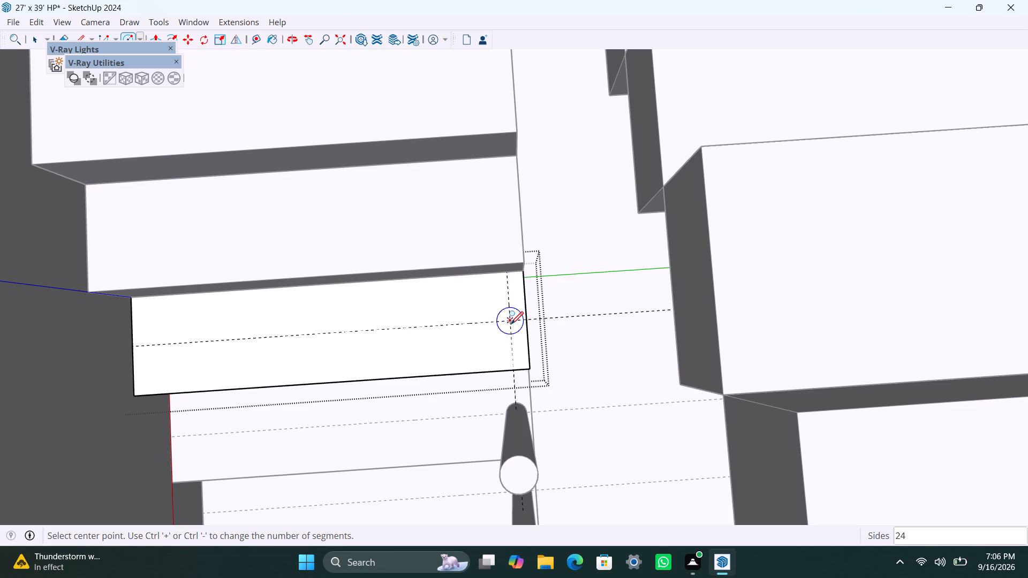
{"action": "left_click", "coordinate": [510, 323]}
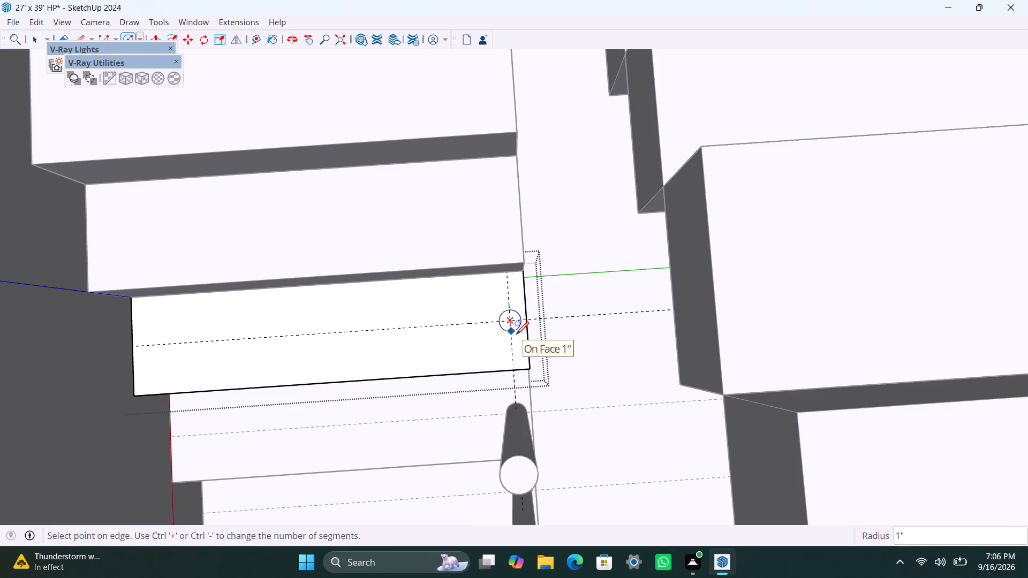
{"action": "key", "text": "1"}
{"action": "key", "text": "shift+quotedbl"}
{"action": "key", "text": "Return"}
{"action": "key", "text": "space"}
{"action": "scroll", "coordinate": [503, 320], "scroll_direction": "up", "scroll_amount": 2}
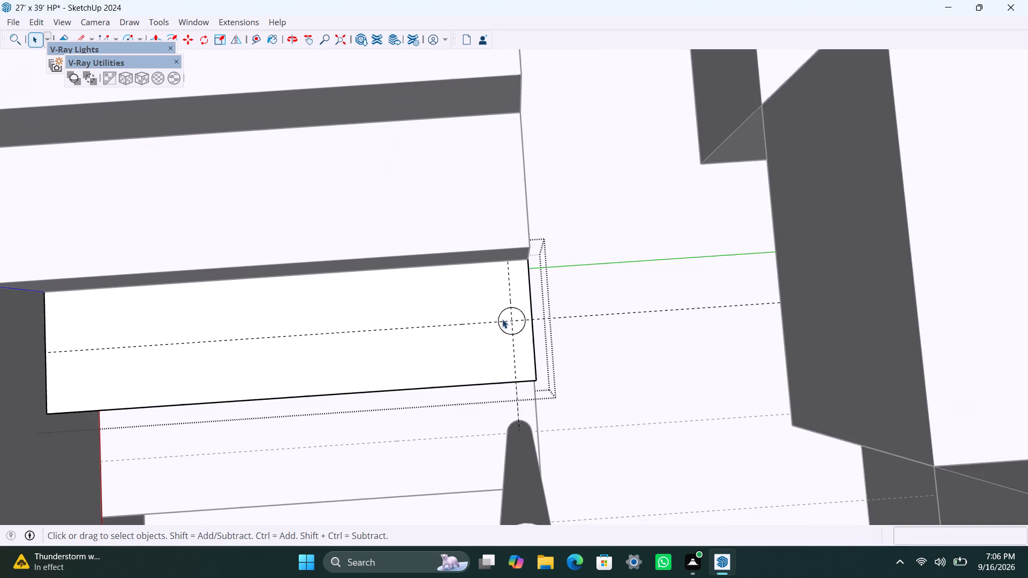
{"action": "scroll", "coordinate": [502, 319], "scroll_direction": "up", "scroll_amount": 6}
{"action": "double_click", "coordinate": [523, 322]}
{"action": "right_click", "coordinate": [523, 322]}
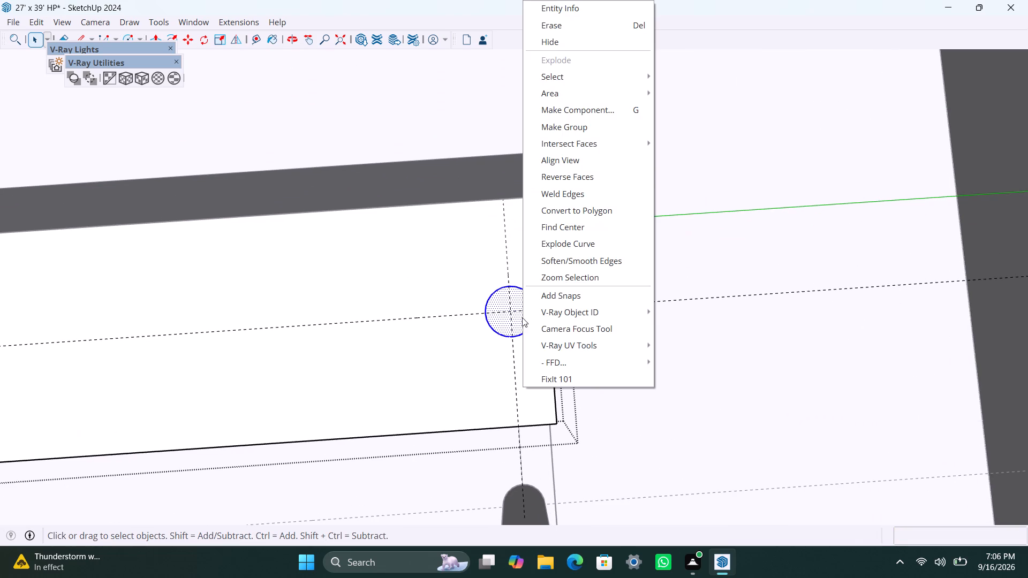
{"action": "left_click", "coordinate": [572, 133]}
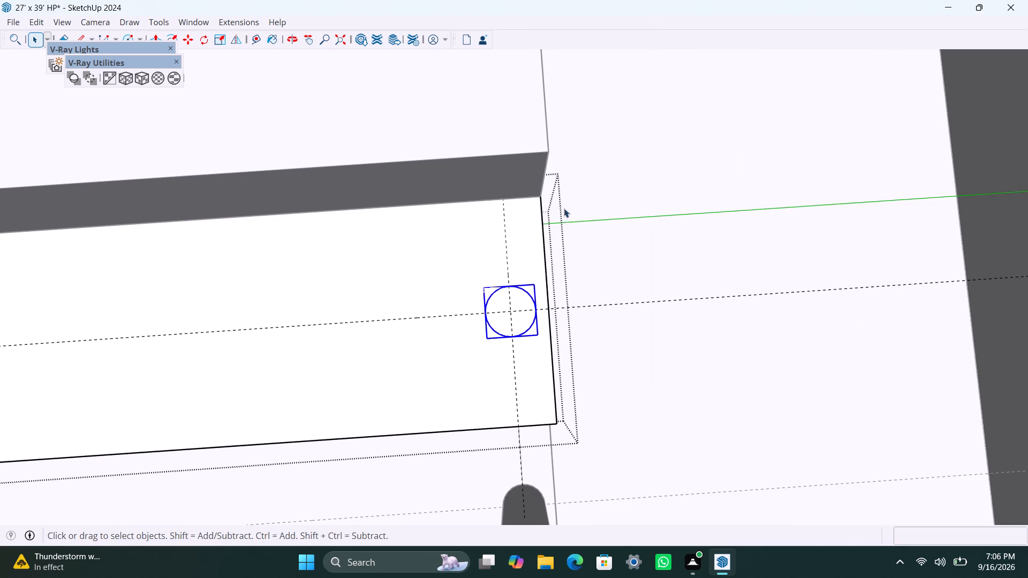
Inside the circle group on the sixth tread, extrude the face up 3' into a baluster post.
{"action": "scroll", "coordinate": [520, 307], "scroll_direction": "up", "scroll_amount": 2}
{"action": "left_click", "coordinate": [521, 302]}
{"action": "double_click", "coordinate": [521, 302]}
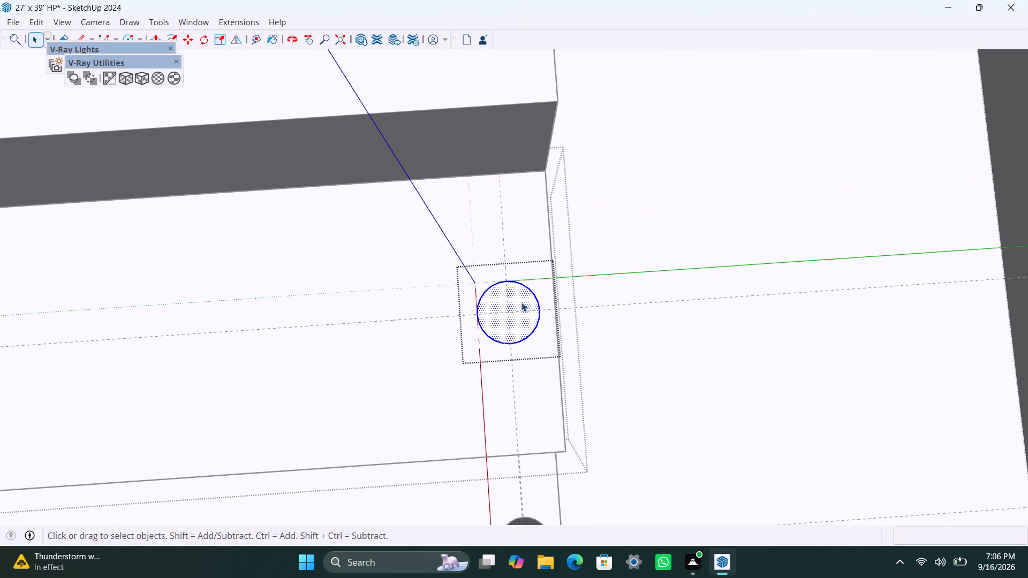
{"action": "key", "text": "p"}
{"action": "left_click_drag", "start_coordinate": [521, 302], "coordinate": [519, 269]}
{"action": "type", "text": "3'"}
{"action": "key", "text": "Return"}
{"action": "key", "text": "space"}
{"action": "scroll", "coordinate": [455, 392], "scroll_direction": "down", "scroll_amount": 9}
{"action": "scroll", "coordinate": [328, 365], "scroll_direction": "down", "scroll_amount": 3}
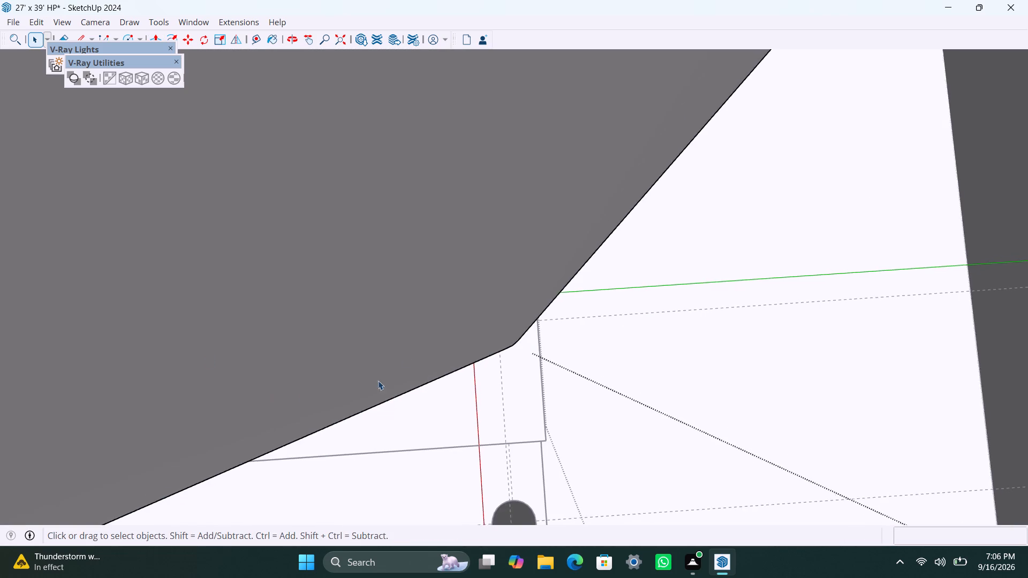
{"action": "scroll", "coordinate": [378, 381], "scroll_direction": "down", "scroll_amount": 20}
{"action": "scroll", "coordinate": [378, 381], "scroll_direction": "down", "scroll_amount": 17}
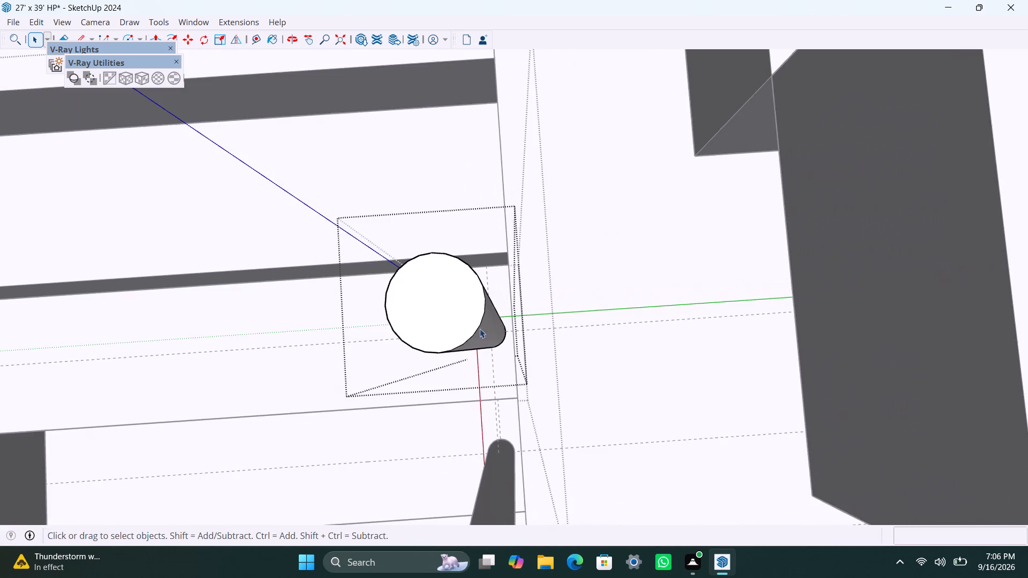
{"action": "scroll", "coordinate": [480, 327], "scroll_direction": "down", "scroll_amount": 6}
{"action": "left_click", "coordinate": [453, 234]}
On the seventh step, place guides 4.5" from the tread's back edge and 1.5" from its open side edge.
{"action": "scroll", "coordinate": [442, 222], "scroll_direction": "down", "scroll_amount": 3}
{"action": "middle_click_drag", "start_coordinate": [442, 227], "coordinate": [495, 283]}
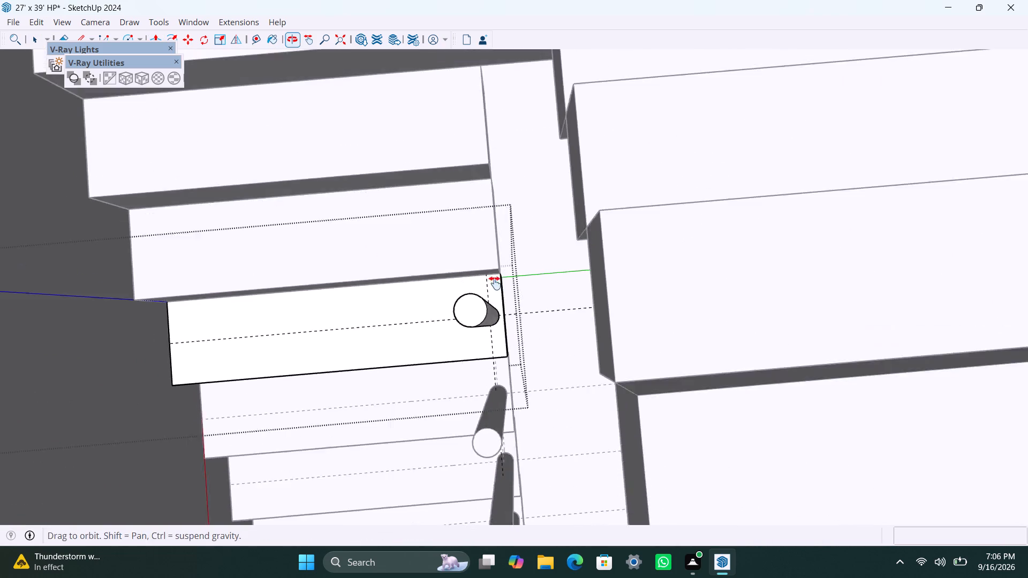
{"action": "middle_click_drag", "start_coordinate": [495, 283], "coordinate": [496, 284]}
{"action": "double_click", "coordinate": [497, 247]}
{"action": "left_click", "coordinate": [441, 261]}
{"action": "left_click", "coordinate": [437, 262]}
{"action": "double_click", "coordinate": [433, 265]}
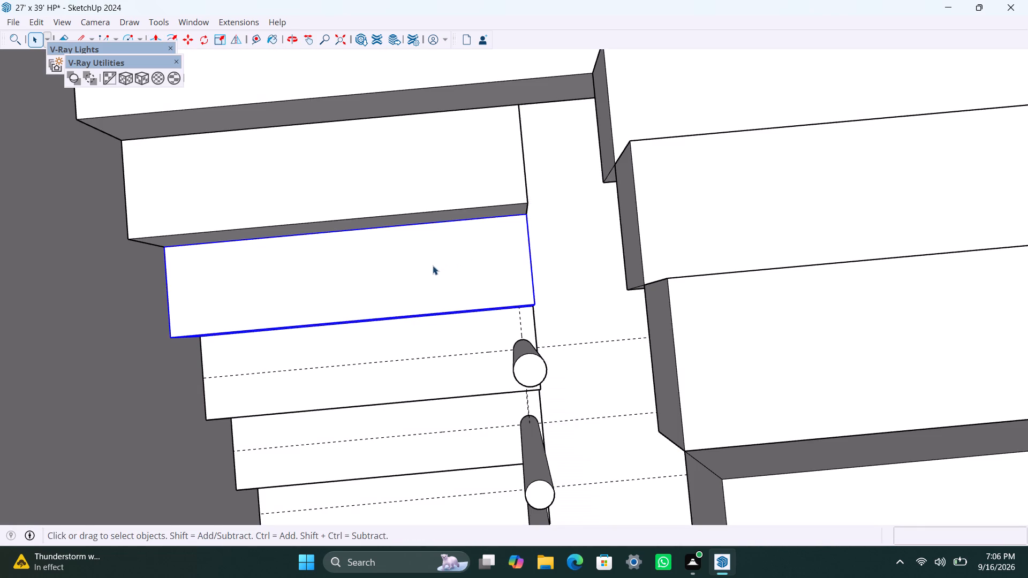
{"action": "key", "text": "t"}
{"action": "left_click_drag", "start_coordinate": [436, 226], "coordinate": [436, 245]}
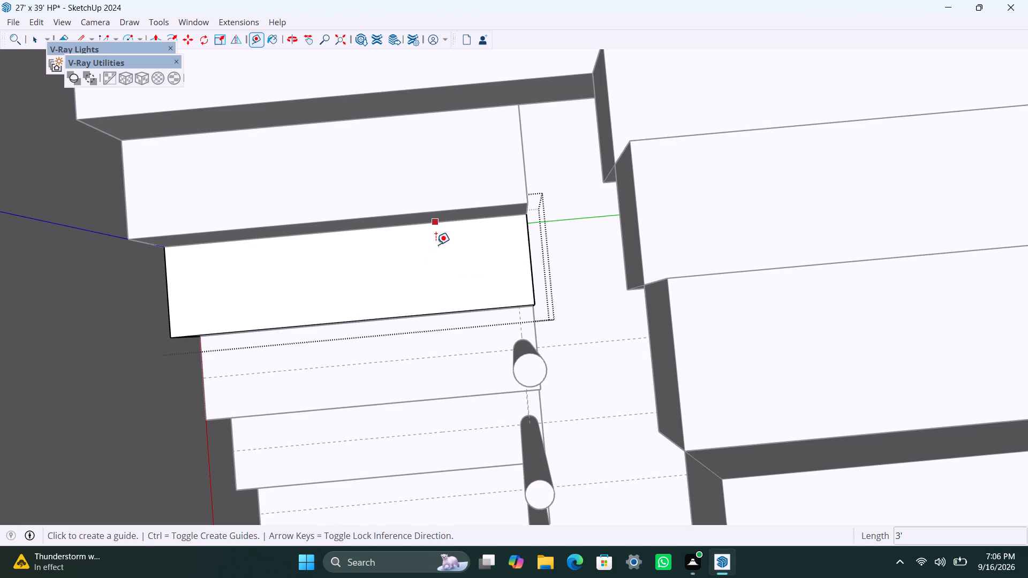
{"action": "left_click_drag", "start_coordinate": [436, 245], "coordinate": [436, 234]}
{"action": "type", "text": "4.5\""}
{"action": "key", "text": "Return"}
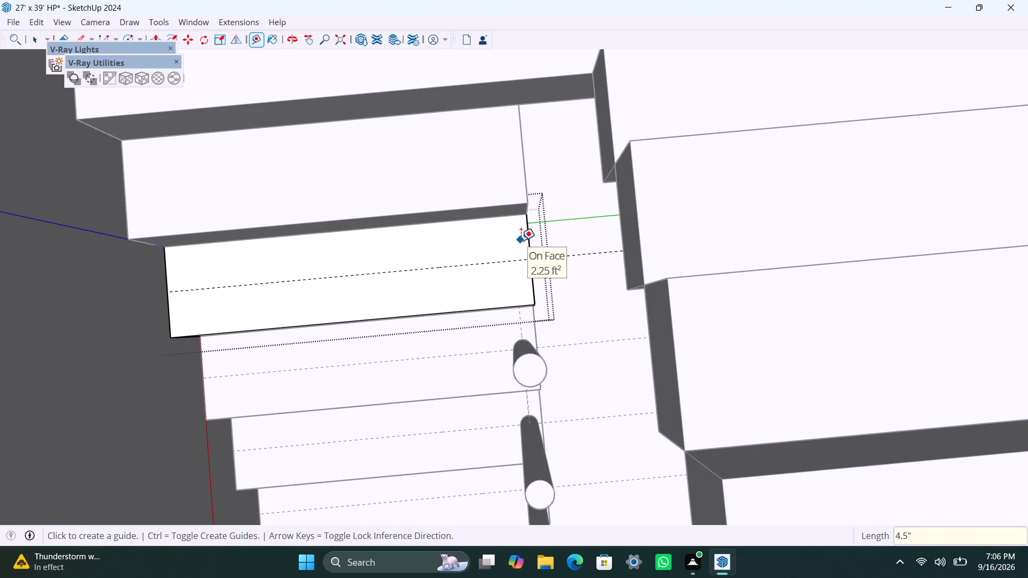
{"action": "left_click", "coordinate": [531, 242]}
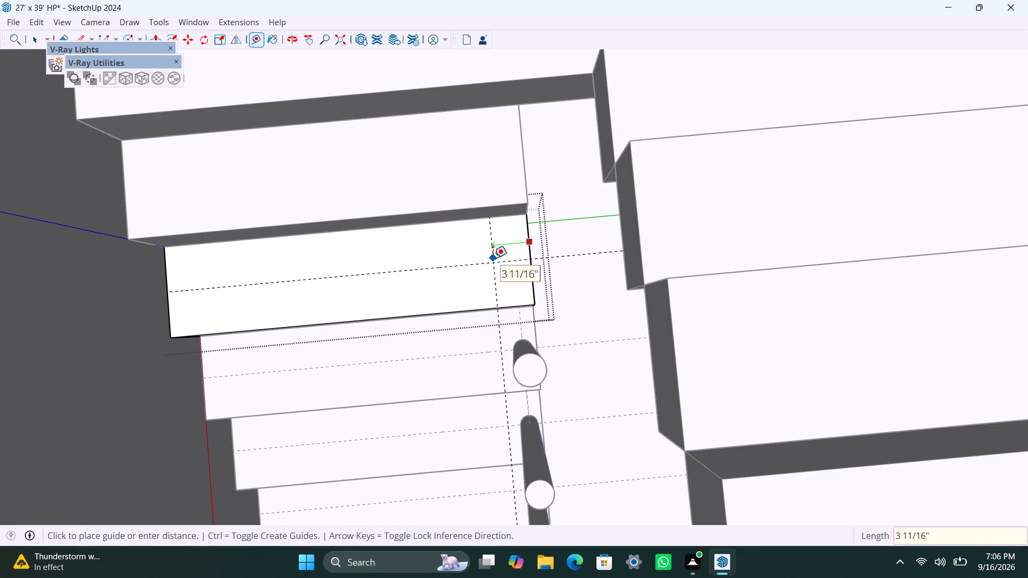
{"action": "type", "text": "1.5\""}
{"action": "key", "text": "Return"}
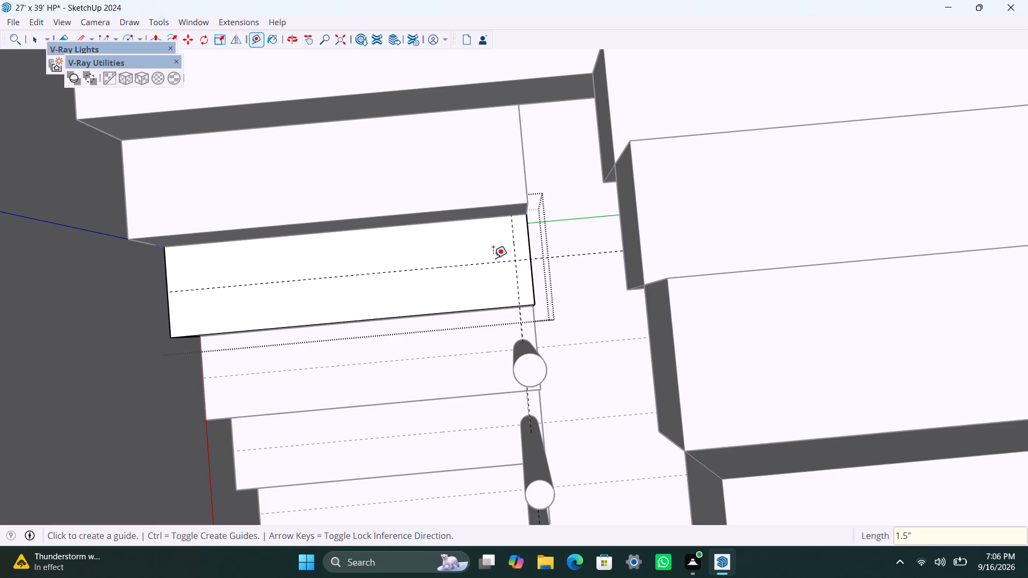
Draw a 1" radius circle at the seventh tread's guide intersection and group its face with its edge.
{"action": "key", "text": "c"}
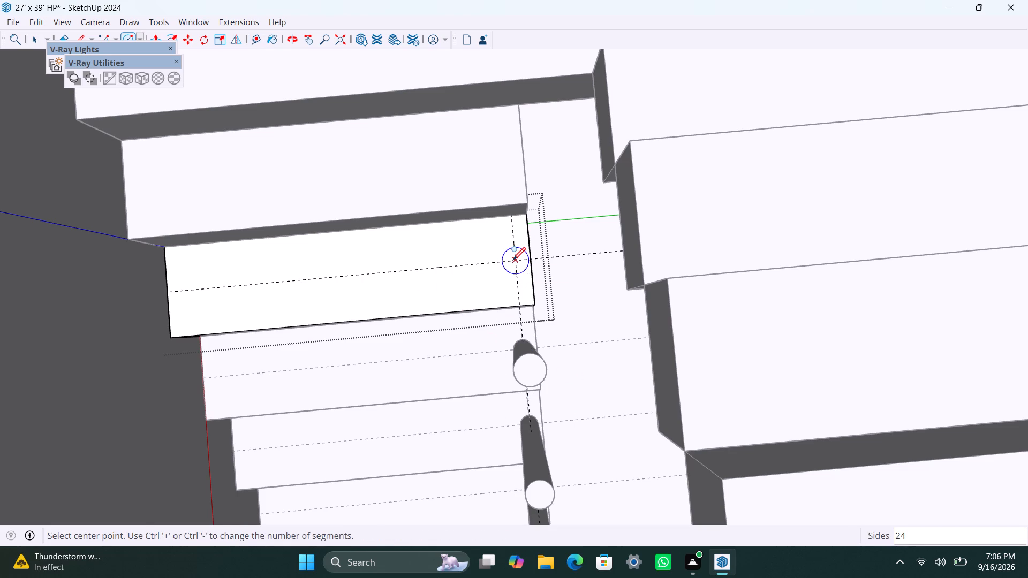
{"action": "left_click", "coordinate": [513, 259]}
{"action": "type", "text": "1\""}
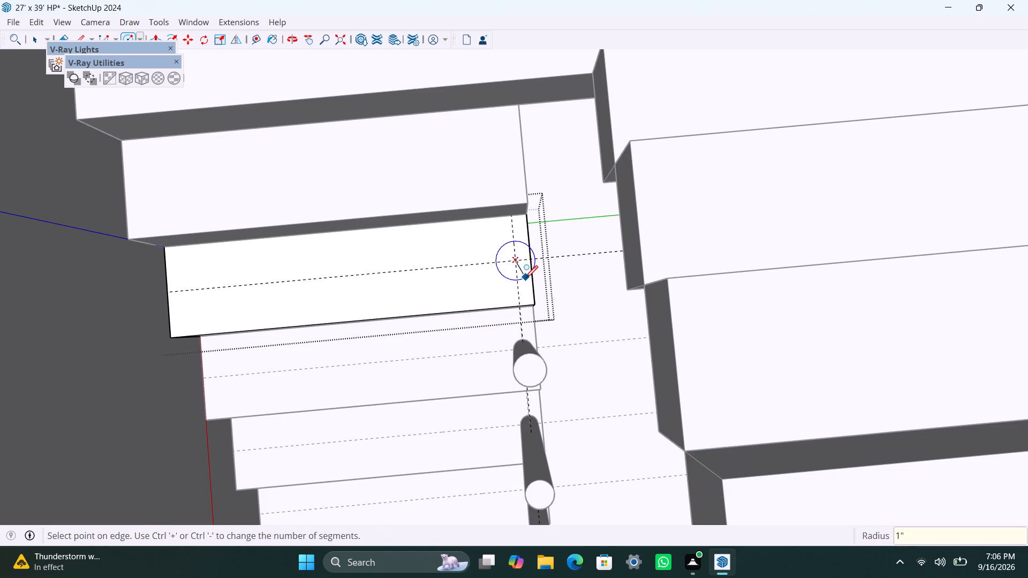
{"action": "key", "text": "Return"}
{"action": "key", "text": "space"}
{"action": "scroll", "coordinate": [509, 268], "scroll_direction": "up", "scroll_amount": 3}
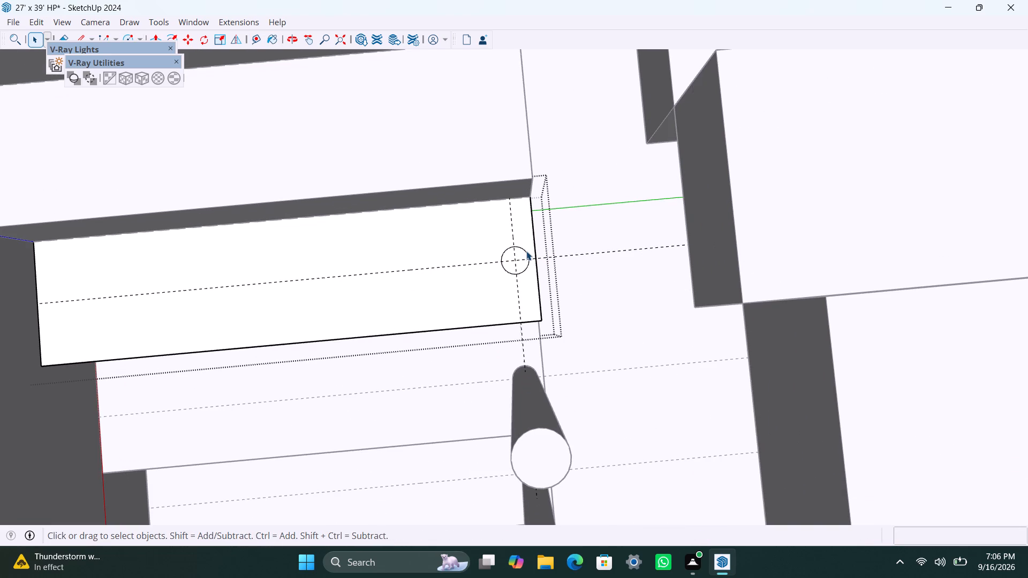
{"action": "double_click", "coordinate": [524, 253]}
{"action": "right_click", "coordinate": [524, 253]}
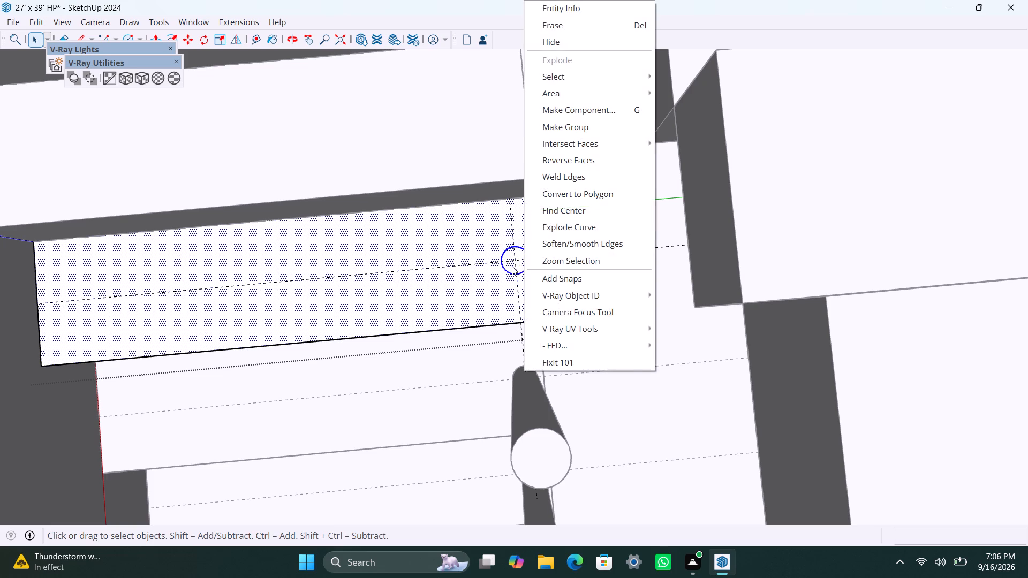
{"action": "double_click", "coordinate": [512, 266]}
{"action": "double_click", "coordinate": [512, 266]}
{"action": "right_click", "coordinate": [512, 266]}
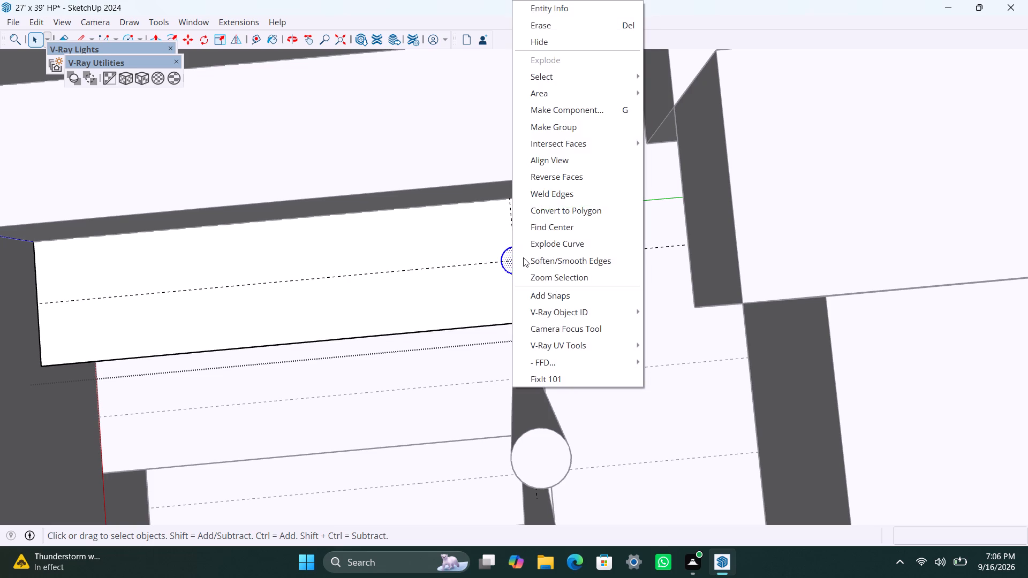
{"action": "left_click", "coordinate": [560, 119]}
Inside the circle group on the seventh tread, extrude the face up 3' into a baluster post.
{"action": "scroll", "coordinate": [506, 229], "scroll_direction": "up", "scroll_amount": 4}
{"action": "triple_click", "coordinate": [520, 257]}
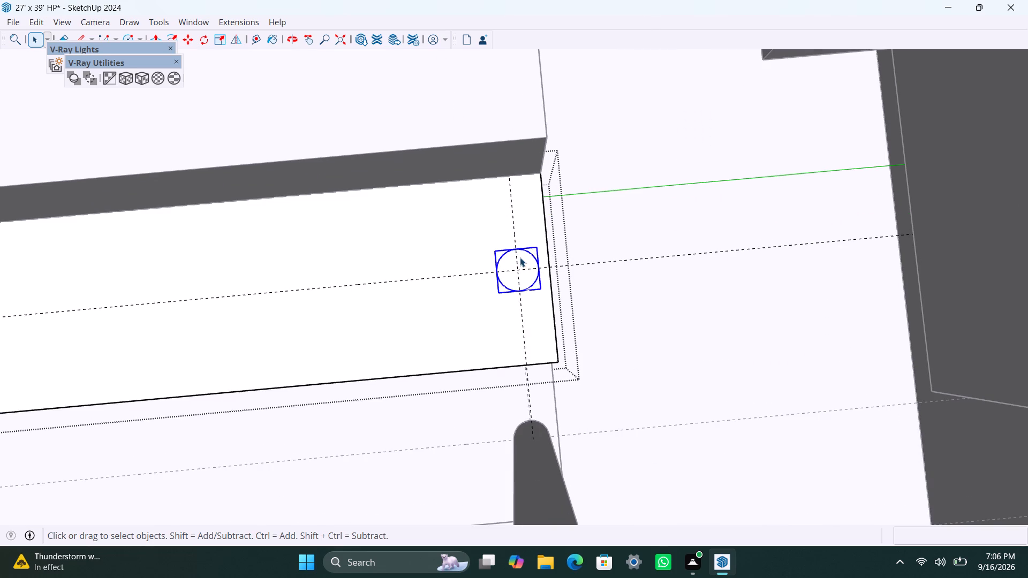
{"action": "key", "text": "p"}
{"action": "left_click_drag", "start_coordinate": [520, 257], "coordinate": [524, 236]}
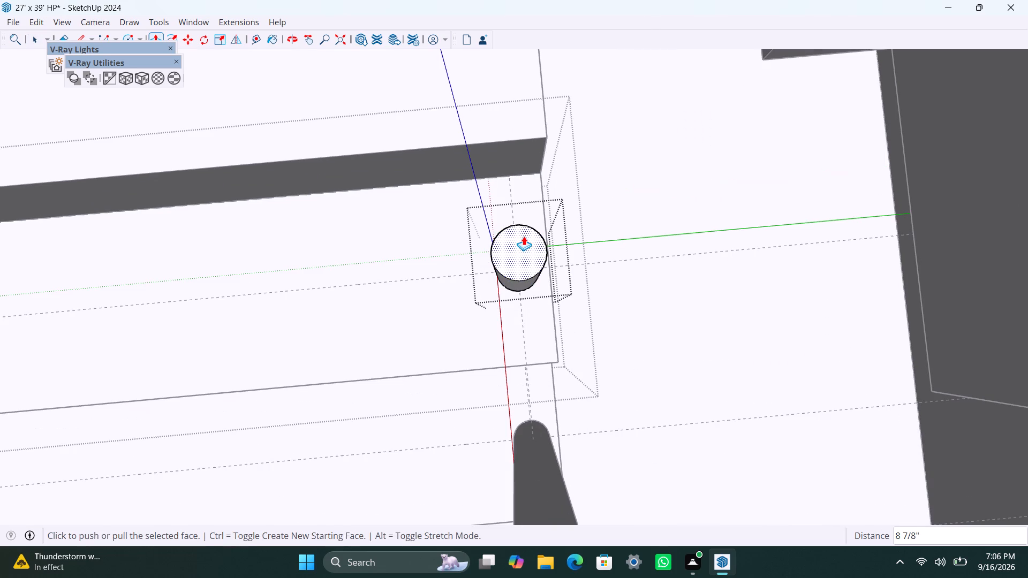
{"action": "type", "text": "3'"}
{"action": "key", "text": "Return"}
{"action": "key", "text": "space"}
On the eighth step, just below the landing, place guides 4.5" from the tread's back edge and 1.5" from its open side edge.
{"action": "scroll", "coordinate": [453, 278], "scroll_direction": "down", "scroll_amount": 5}
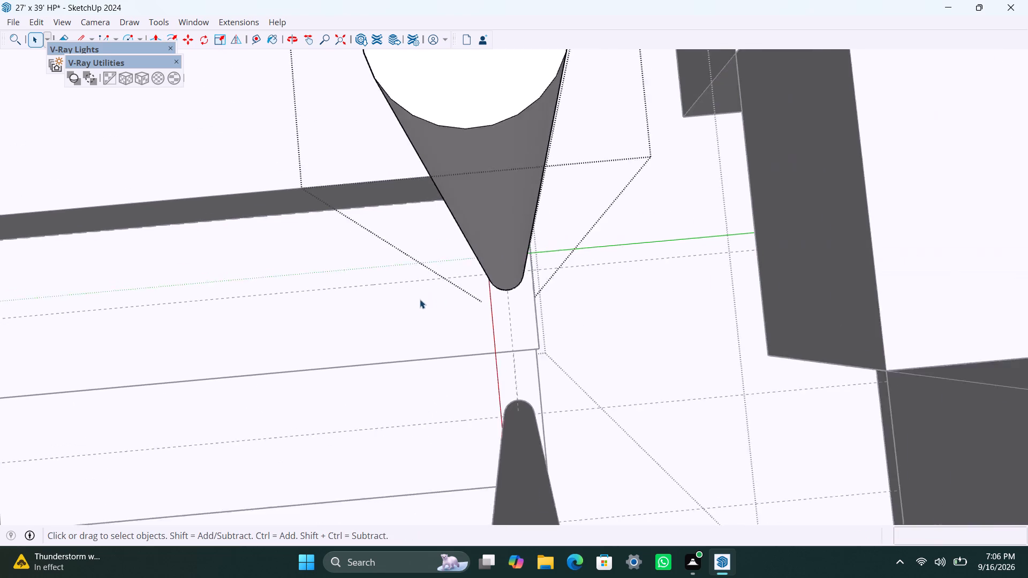
{"action": "scroll", "coordinate": [420, 299], "scroll_direction": "down", "scroll_amount": 8}
{"action": "middle_click_drag", "start_coordinate": [423, 303], "coordinate": [457, 356]}
{"action": "triple_click", "coordinate": [448, 270]}
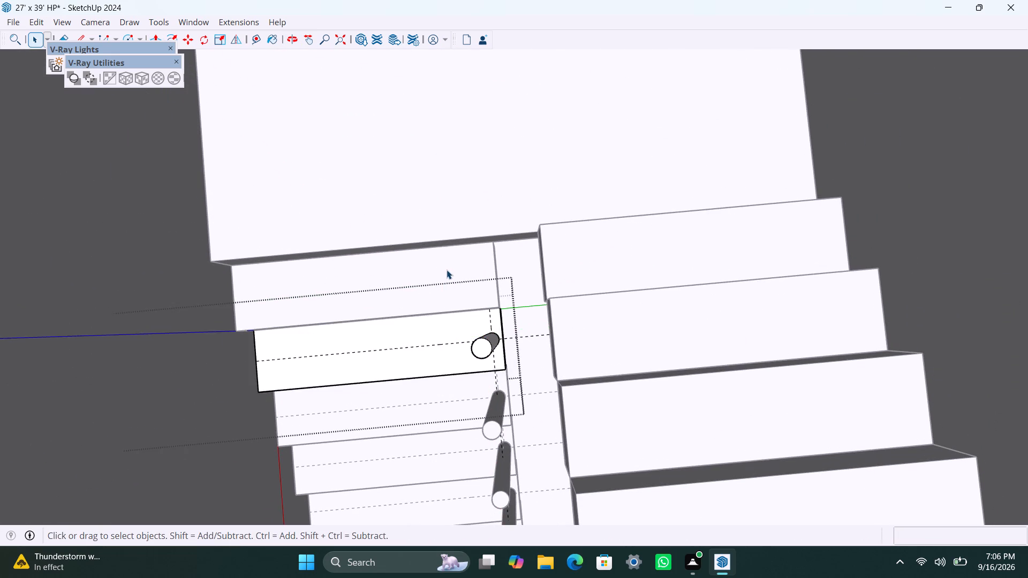
{"action": "left_click", "coordinate": [445, 270]}
{"action": "left_click", "coordinate": [444, 215]}
{"action": "left_click", "coordinate": [452, 269]}
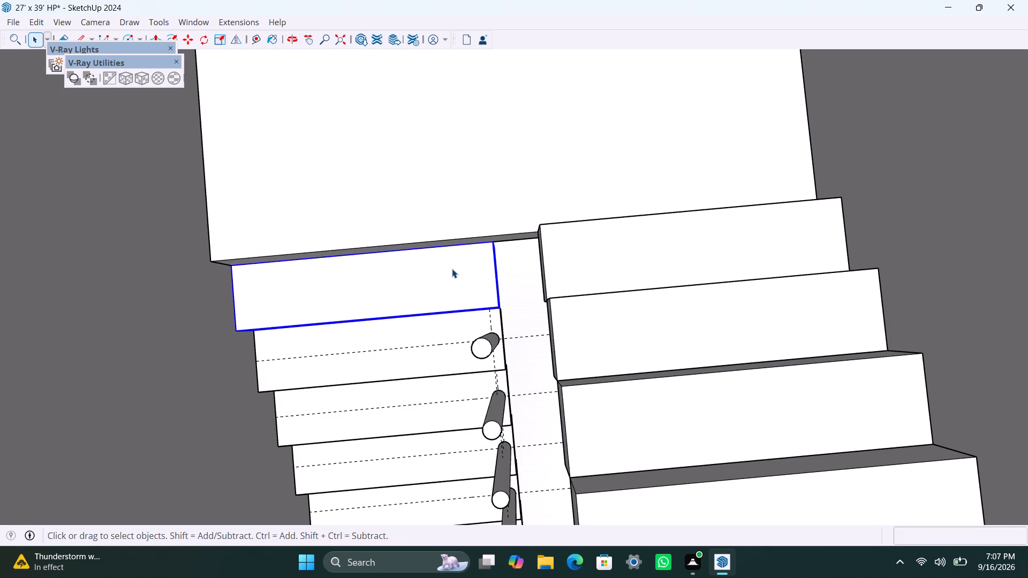
{"action": "double_click", "coordinate": [447, 274]}
{"action": "key", "text": "t"}
{"action": "left_click_drag", "start_coordinate": [428, 251], "coordinate": [426, 269]}
{"action": "type", "text": "4.5\""}
{"action": "key", "text": "Return"}
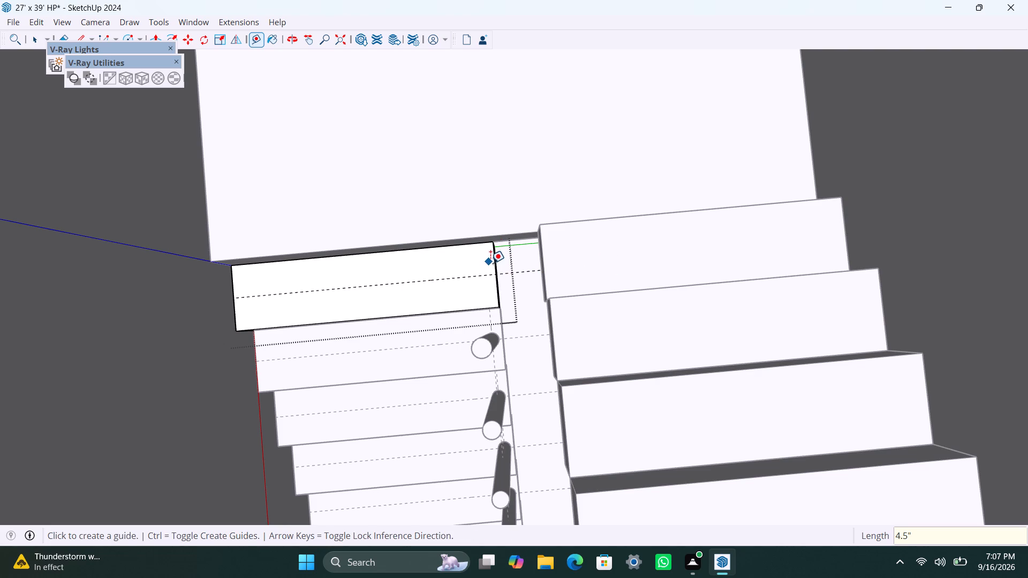
{"action": "left_click", "coordinate": [495, 265]}
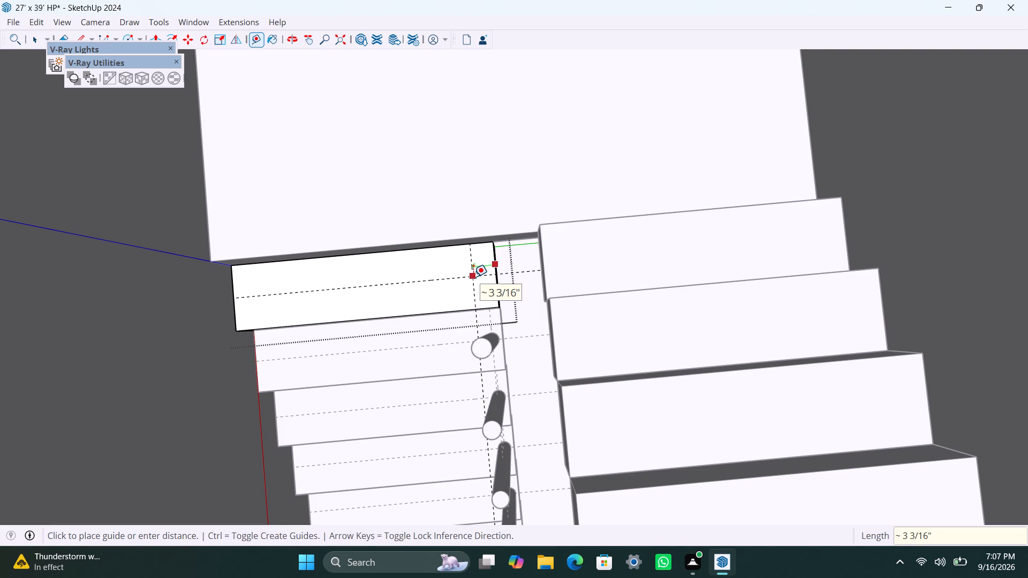
{"action": "type", "text": "1.5\""}
{"action": "key", "text": "Return"}
{"action": "key", "text": "space"}
Draw a 1" radius circle at the eighth tread's guide intersection and group its face with its edge.
{"action": "scroll", "coordinate": [483, 278], "scroll_direction": "up", "scroll_amount": 3}
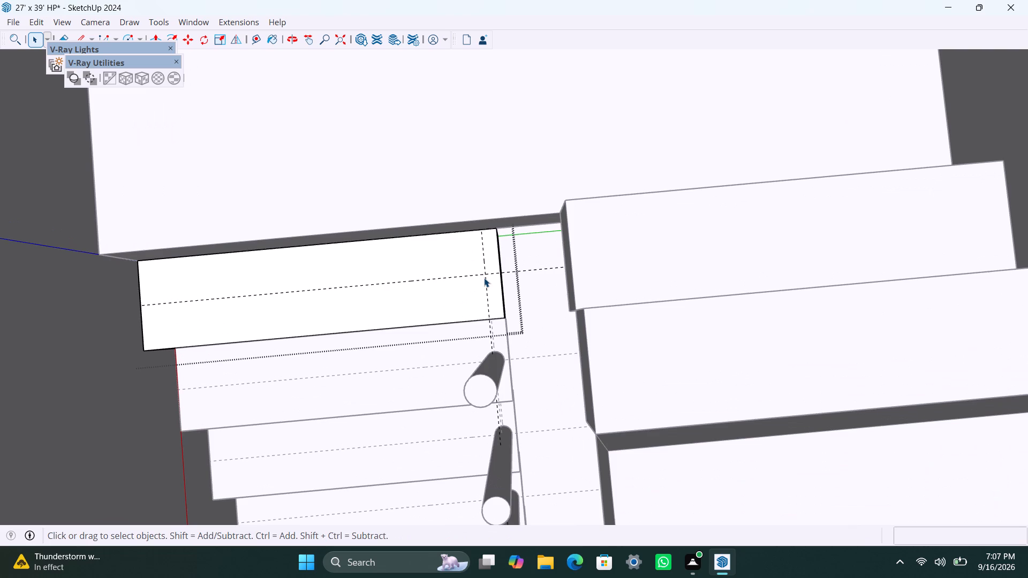
{"action": "key", "text": "c"}
{"action": "left_click", "coordinate": [487, 272]}
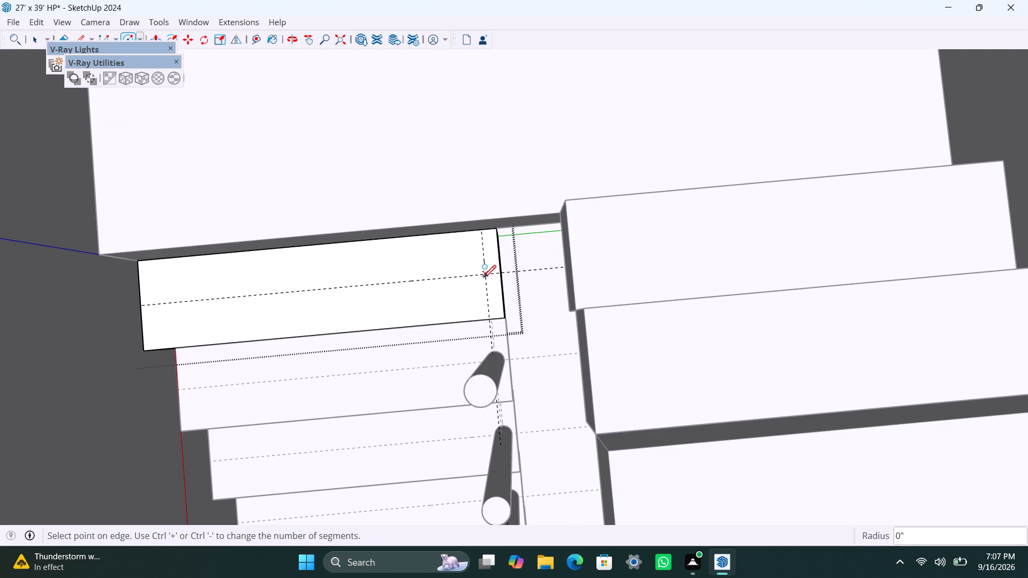
{"action": "type", "text": "1\""}
{"action": "key", "text": "Return"}
{"action": "key", "text": "space"}
{"action": "scroll", "coordinate": [490, 287], "scroll_direction": "up", "scroll_amount": 5}
{"action": "double_click", "coordinate": [489, 273]}
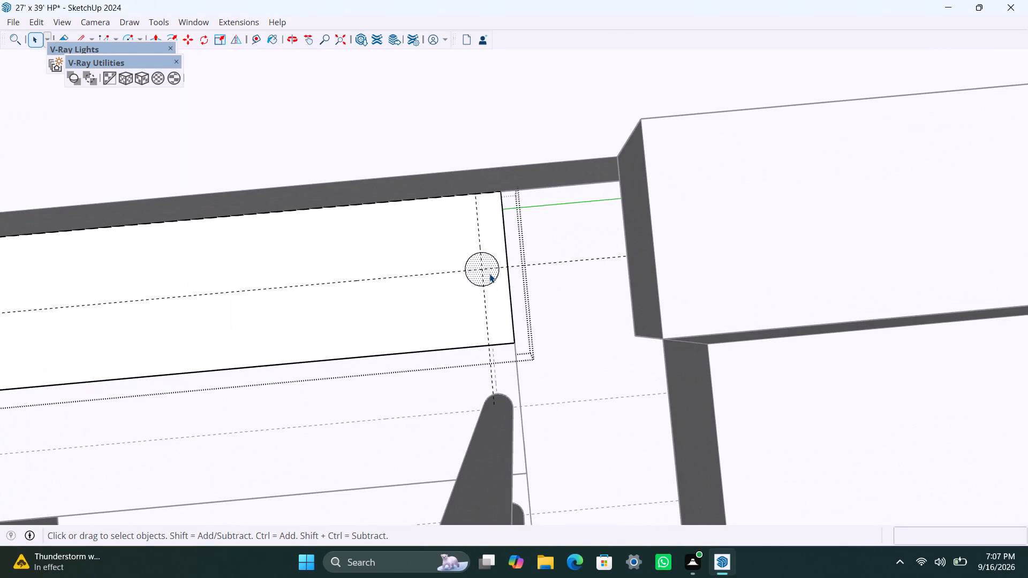
{"action": "right_click", "coordinate": [489, 273]}
{"action": "left_click", "coordinate": [564, 134]}
Inside the circle group on the eighth tread, extrude the face up 3' into a baluster post and exit the groups.
{"action": "scroll", "coordinate": [497, 285], "scroll_direction": "up", "scroll_amount": 2}
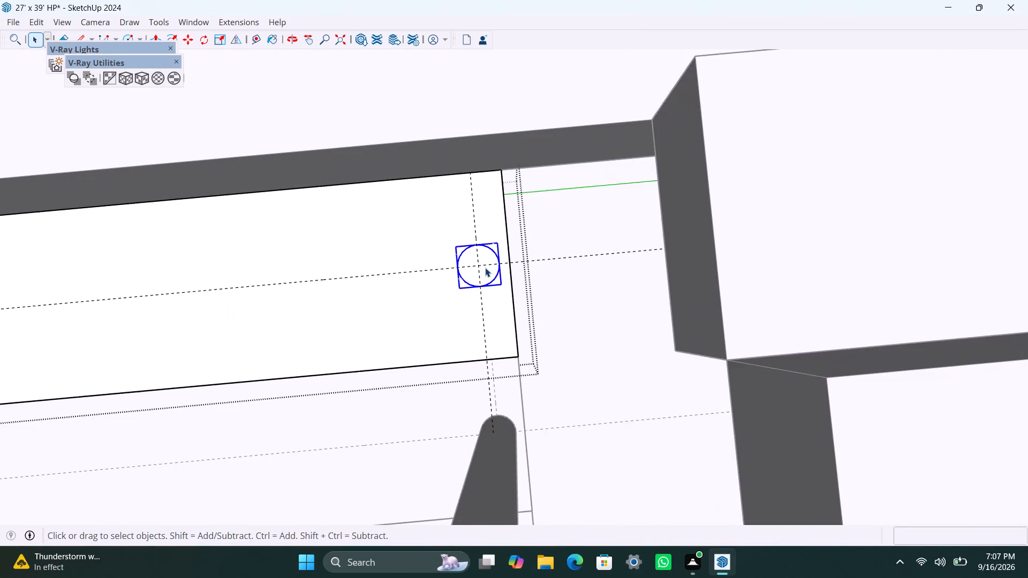
{"action": "scroll", "coordinate": [485, 268], "scroll_direction": "up", "scroll_amount": 2}
{"action": "triple_click", "coordinate": [490, 273]}
{"action": "key", "text": "p"}
{"action": "left_click_drag", "start_coordinate": [490, 273], "coordinate": [488, 244]}
{"action": "type", "text": "3'"}
{"action": "key", "text": "Return"}
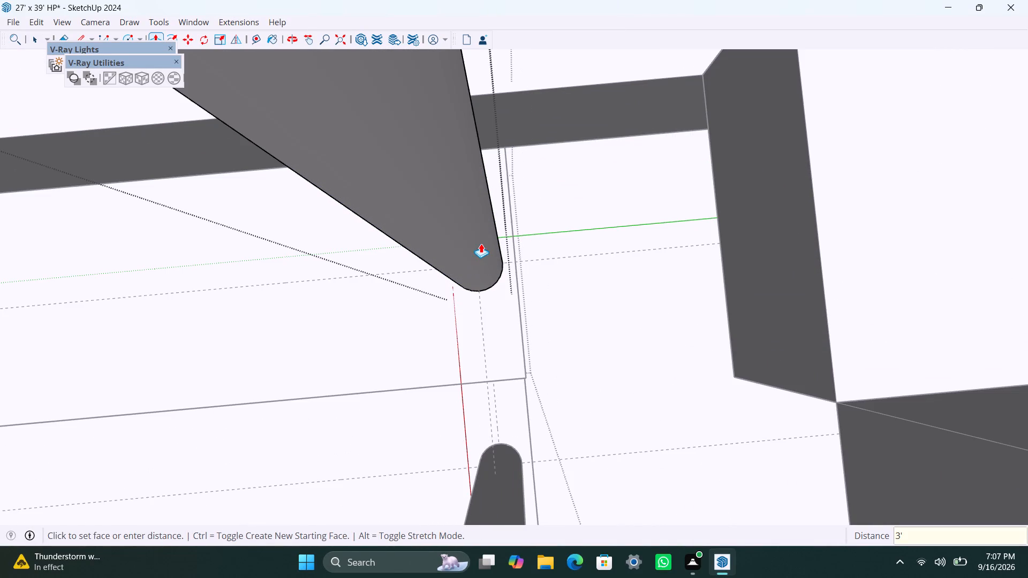
{"action": "key", "text": "space"}
{"action": "scroll", "coordinate": [481, 244], "scroll_direction": "down", "scroll_amount": 18}
{"action": "left_click", "coordinate": [478, 162]}
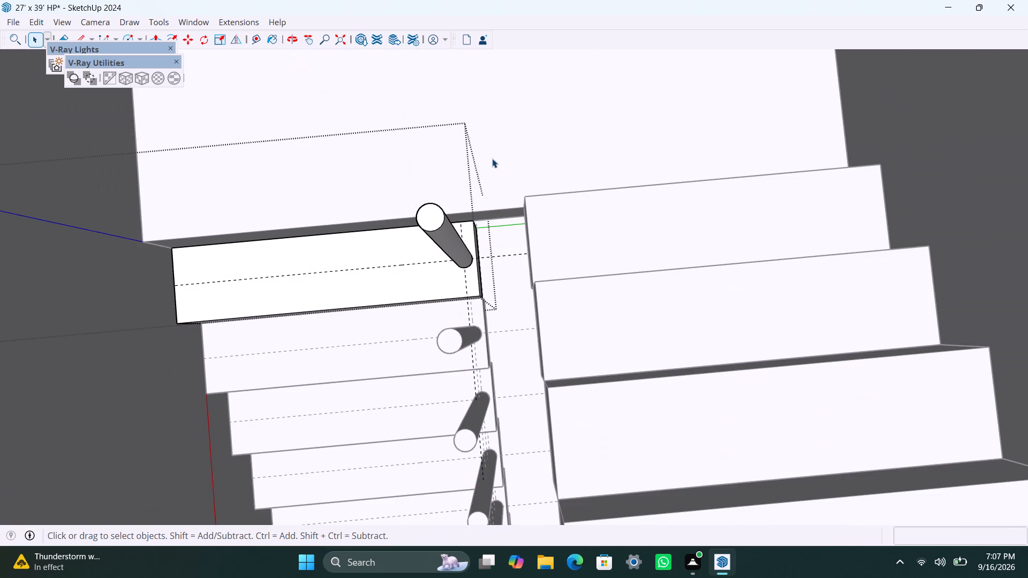
{"action": "left_click", "coordinate": [498, 155]}
Examine the first flight's row of balusters, the landing and the second flight from several angles.
{"action": "scroll", "coordinate": [479, 193], "scroll_direction": "down", "scroll_amount": 9}
{"action": "scroll", "coordinate": [460, 309], "scroll_direction": "down", "scroll_amount": 4}
{"action": "middle_click_drag", "start_coordinate": [460, 321], "coordinate": [702, 207]}
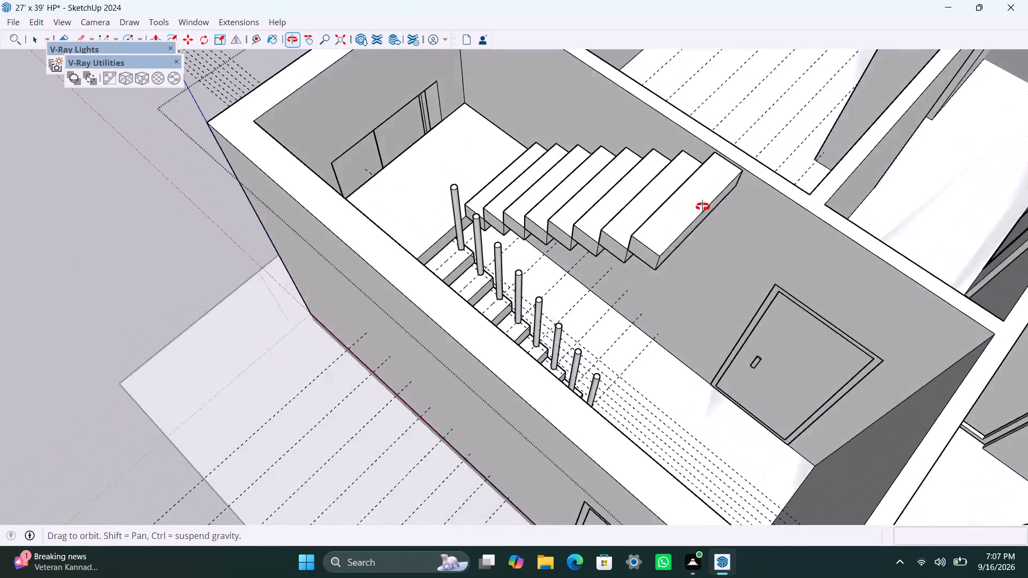
{"action": "middle_click_drag", "start_coordinate": [702, 207], "coordinate": [1018, 286]}
{"action": "middle_click_drag", "start_coordinate": [463, 326], "coordinate": [839, 360]}
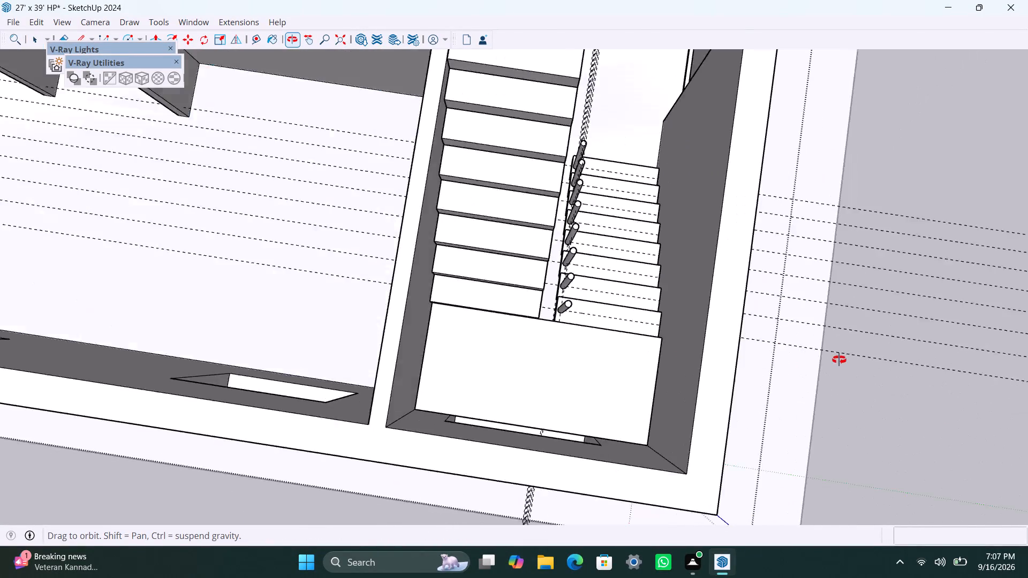
{"action": "middle_click_drag", "start_coordinate": [839, 360], "coordinate": [833, 360]}
{"action": "scroll", "coordinate": [542, 315], "scroll_direction": "up", "scroll_amount": 2}
{"action": "middle_click_drag", "start_coordinate": [561, 345], "coordinate": [520, 360], "text": "shift"}
{"action": "scroll", "coordinate": [504, 347], "scroll_direction": "up", "scroll_amount": 2}
{"action": "middle_click_drag", "start_coordinate": [493, 353], "coordinate": [460, 357]}
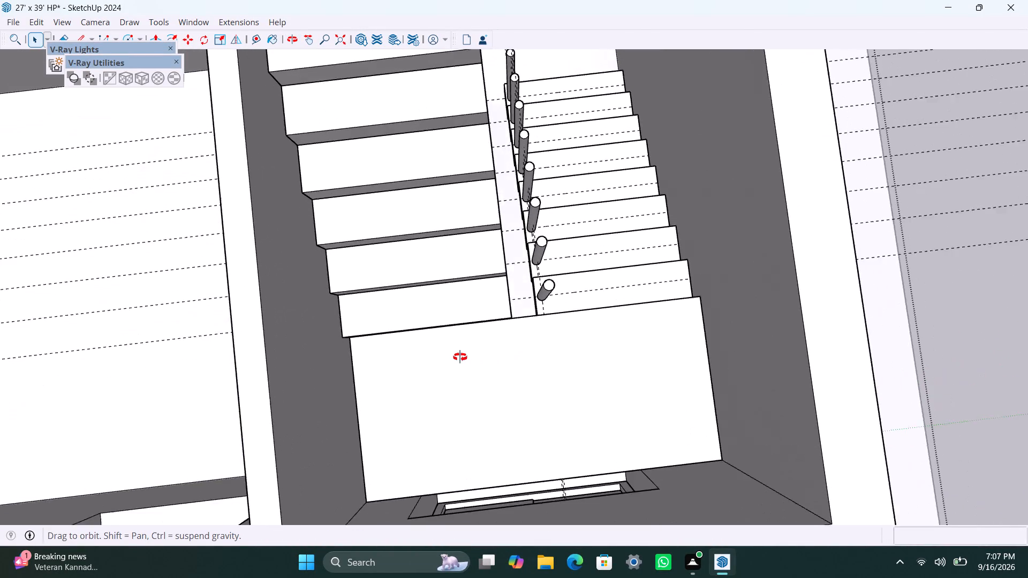
{"action": "middle_click_drag", "start_coordinate": [460, 357], "coordinate": [442, 347]}
{"action": "scroll", "coordinate": [473, 292], "scroll_direction": "down", "scroll_amount": 4}
{"action": "middle_click_drag", "start_coordinate": [504, 359], "coordinate": [468, 381], "text": "shift"}
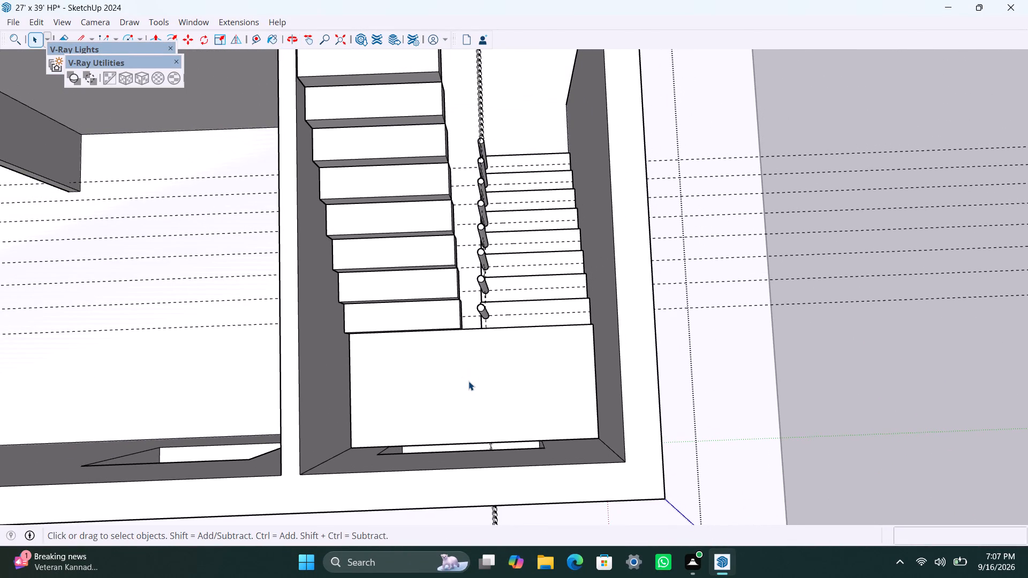
{"action": "scroll", "coordinate": [439, 359], "scroll_direction": "down", "scroll_amount": 1}
{"action": "middle_click_drag", "start_coordinate": [434, 358], "coordinate": [443, 414], "text": "shift"}
{"action": "scroll", "coordinate": [442, 399], "scroll_direction": "up", "scroll_amount": 1}
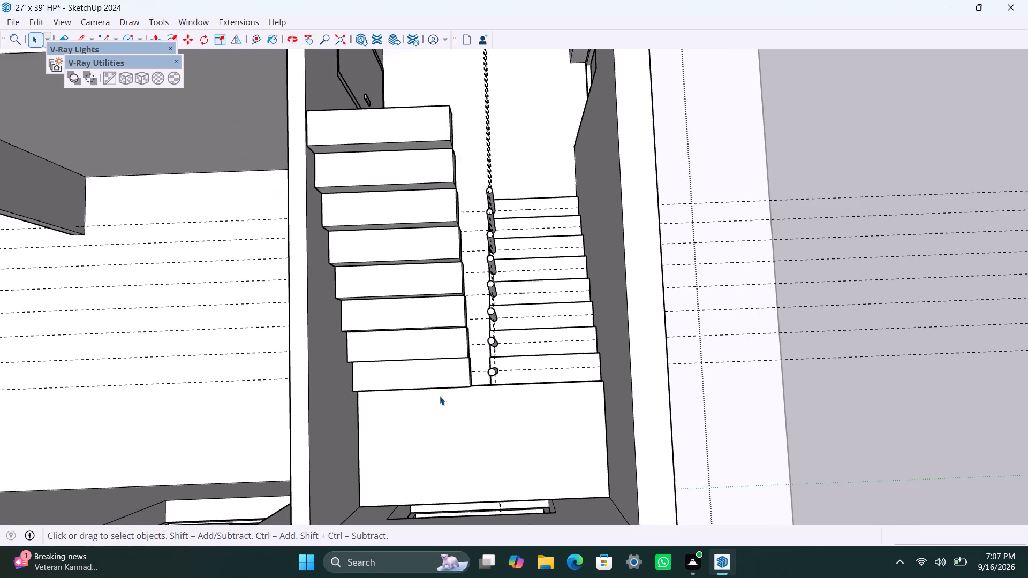
{"action": "scroll", "coordinate": [434, 393], "scroll_direction": "up", "scroll_amount": 3}
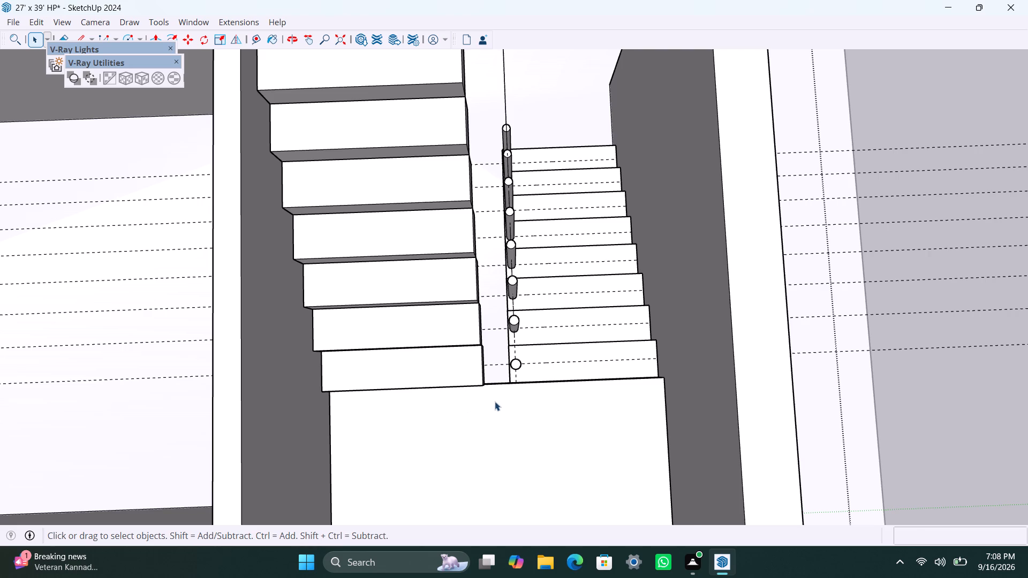
On the second flight's first step above the landing, place guides 4.5" from the tread's back edge and 1.5" from its open side edge.
{"action": "scroll", "coordinate": [440, 340], "scroll_direction": "up", "scroll_amount": 1}
{"action": "triple_click", "coordinate": [430, 378]}
{"action": "scroll", "coordinate": [430, 378], "scroll_direction": "up", "scroll_amount": 3}
{"action": "left_click", "coordinate": [430, 378]}
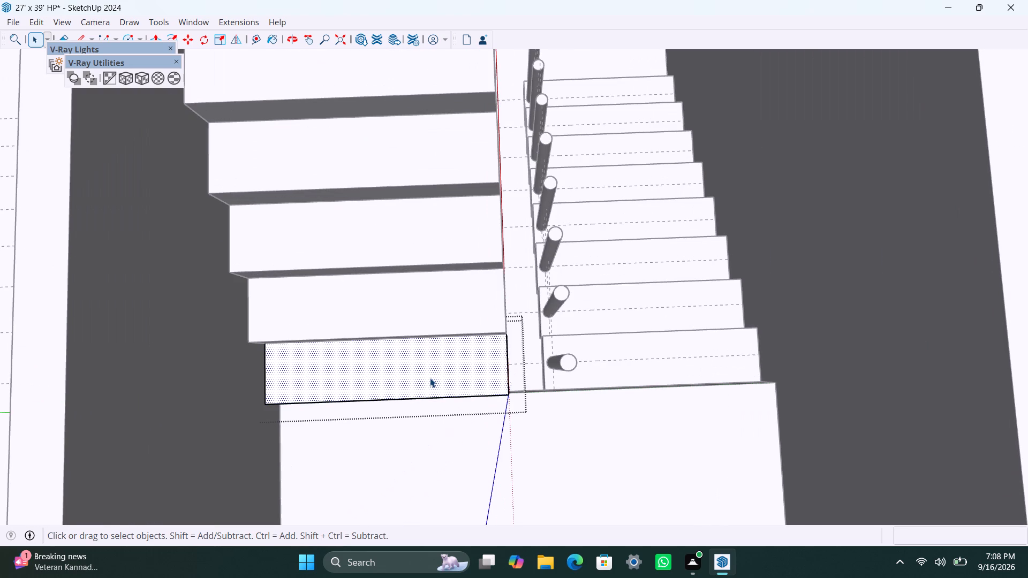
{"action": "key", "text": "t"}
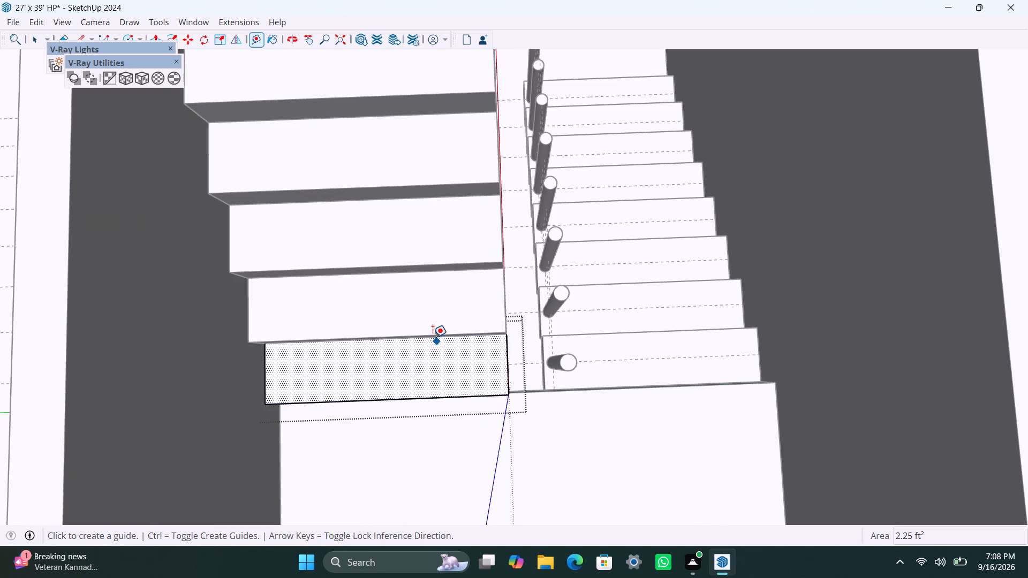
{"action": "scroll", "coordinate": [430, 339], "scroll_direction": "up", "scroll_amount": 2}
{"action": "middle_click_drag", "start_coordinate": [430, 351], "coordinate": [436, 323]}
{"action": "scroll", "coordinate": [430, 351], "scroll_direction": "up", "scroll_amount": 1}
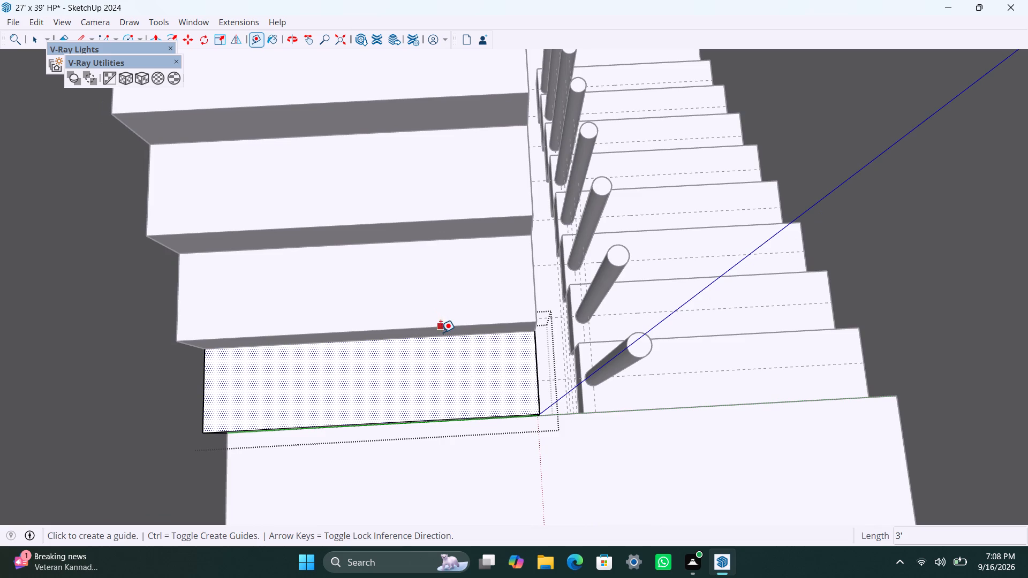
{"action": "left_click", "coordinate": [441, 336]}
{"action": "type", "text": "4.5\""}
{"action": "key", "text": "Return"}
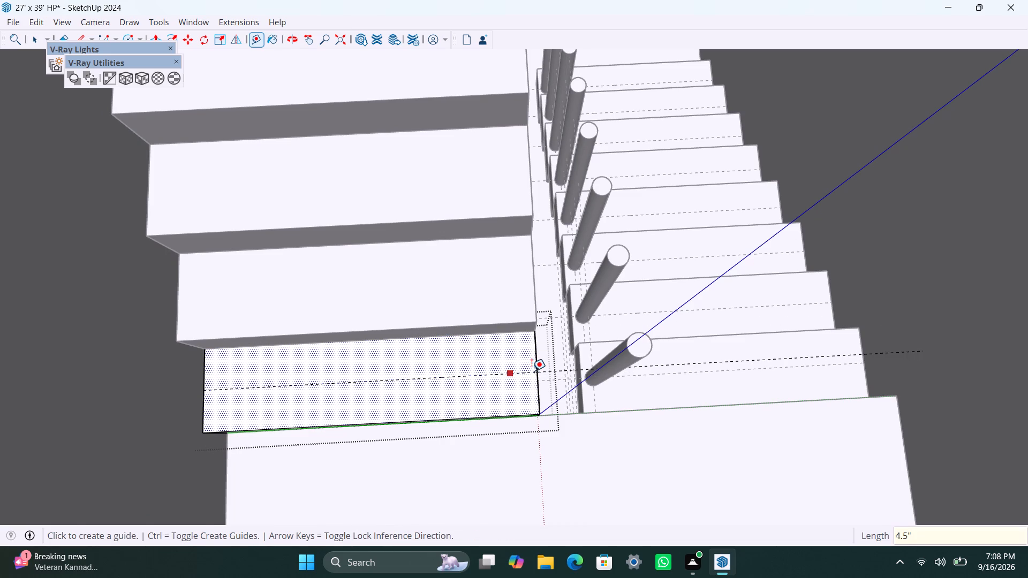
{"action": "left_click_drag", "start_coordinate": [533, 362], "coordinate": [523, 361]}
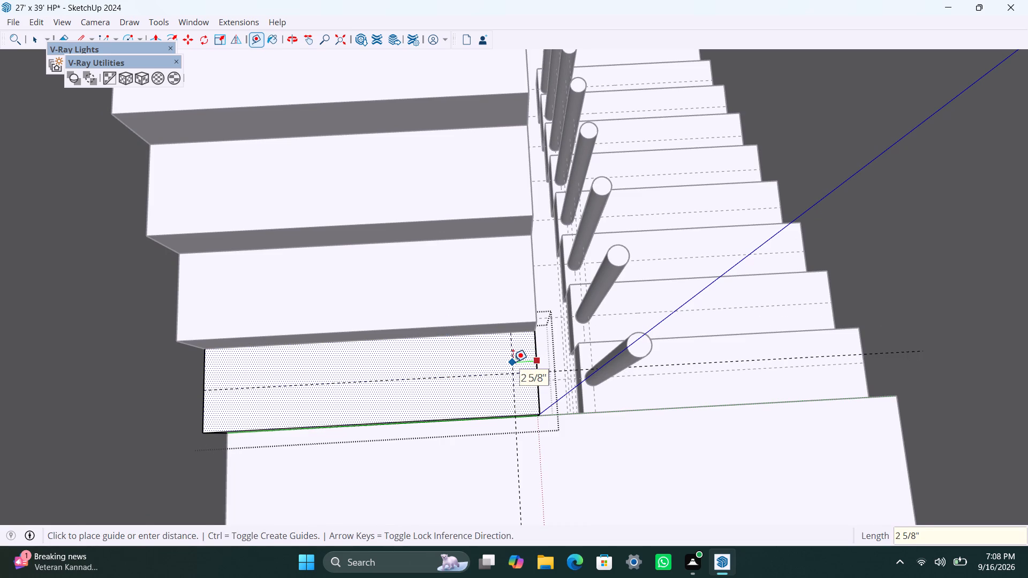
{"action": "type", "text": "1.5\""}
{"action": "key", "text": "Return"}
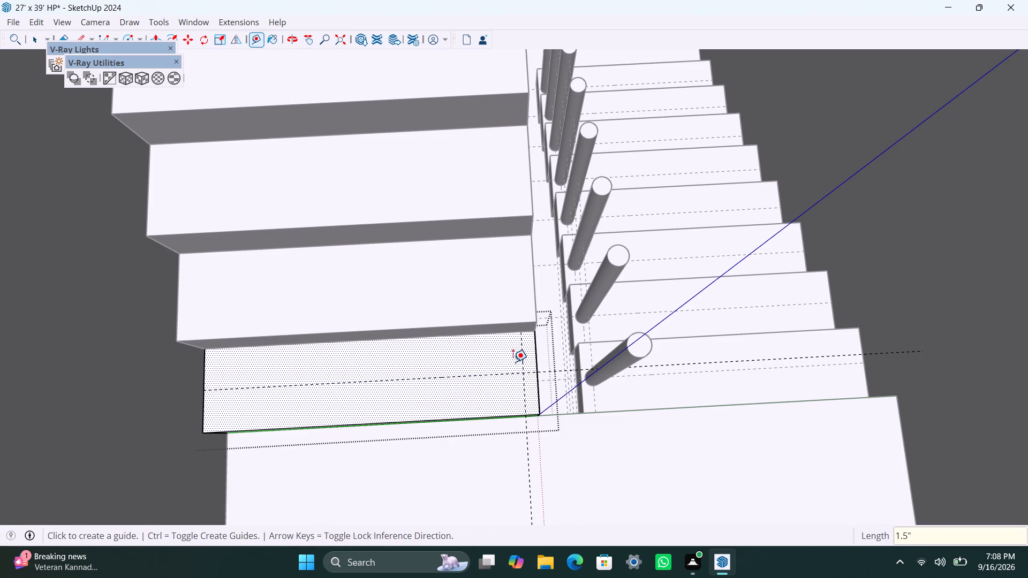
Draw a 1" radius circle at the guide intersection on the second flight's first step and group its face with its edge.
{"action": "scroll", "coordinate": [502, 366], "scroll_direction": "up", "scroll_amount": 5}
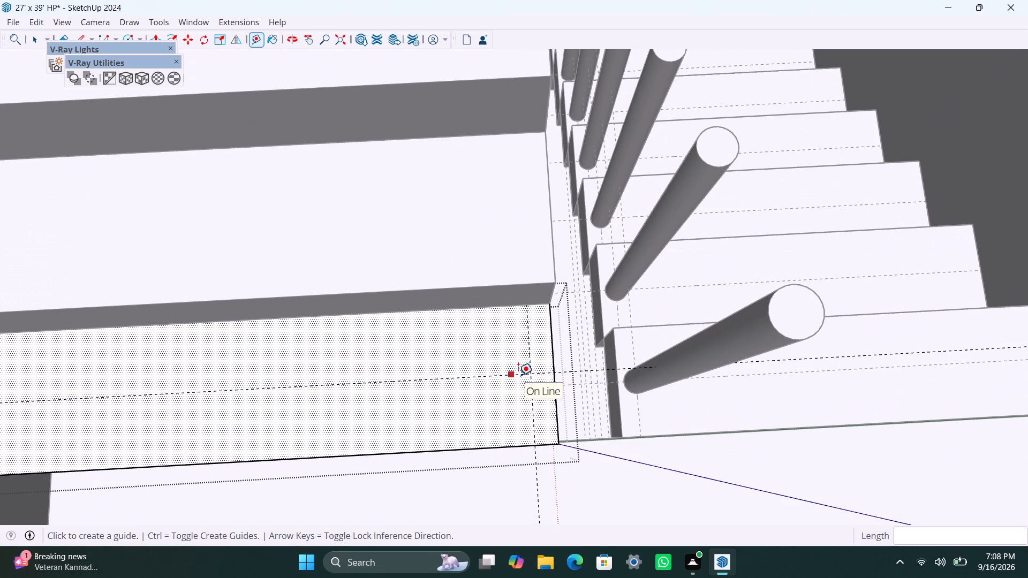
{"action": "key", "text": "c"}
{"action": "left_click", "coordinate": [533, 375]}
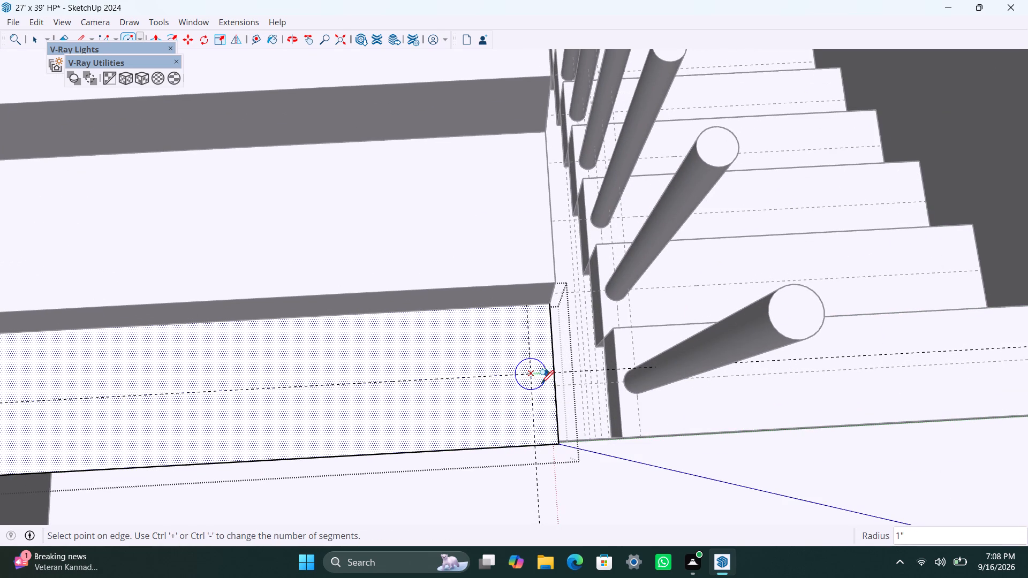
{"action": "type", "text": "1\""}
{"action": "key", "text": "Return"}
{"action": "key", "text": "space"}
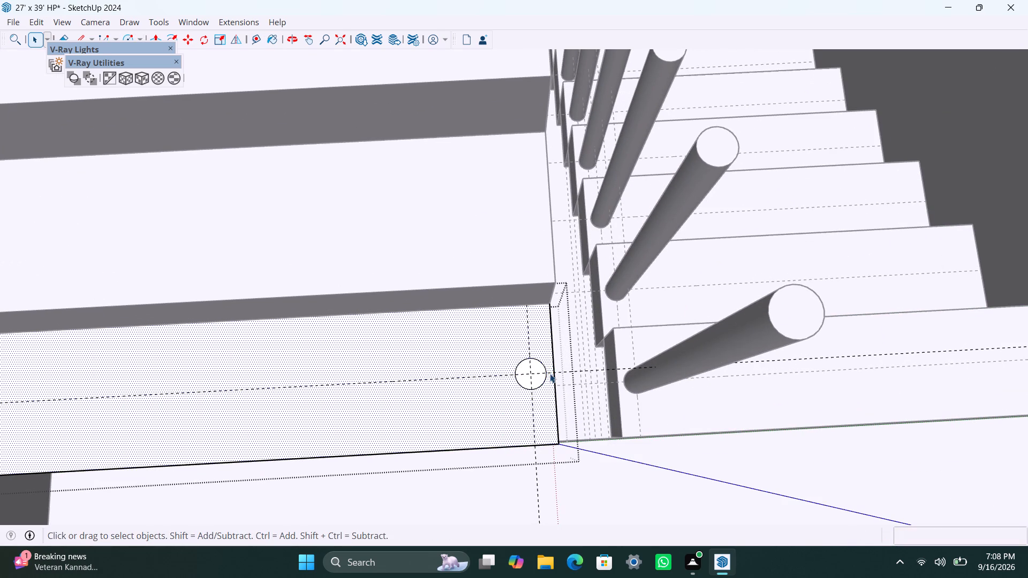
{"action": "double_click", "coordinate": [541, 366]}
{"action": "right_click", "coordinate": [541, 366]}
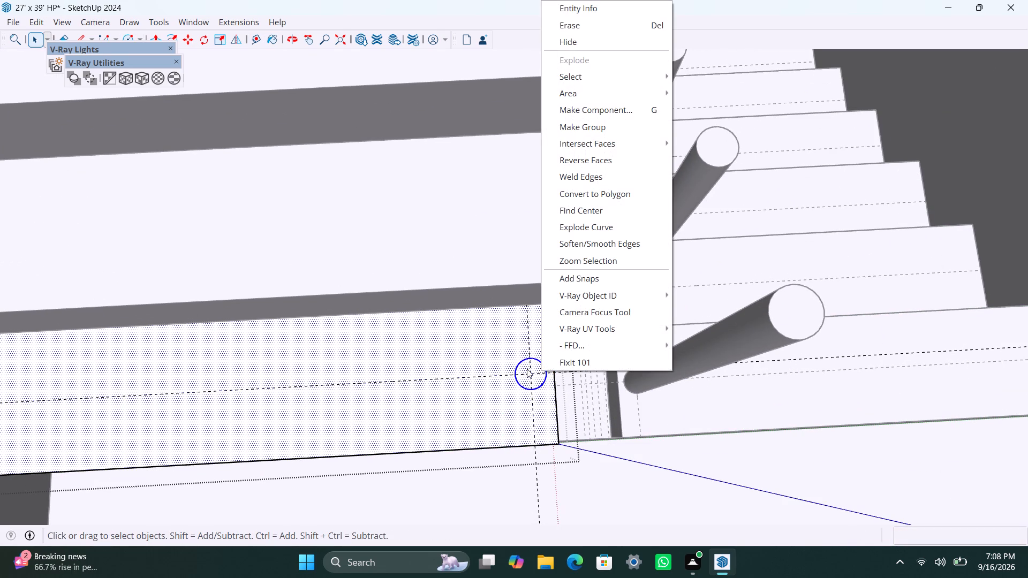
{"action": "double_click", "coordinate": [527, 369]}
{"action": "double_click", "coordinate": [526, 368]}
{"action": "right_click", "coordinate": [526, 368]}
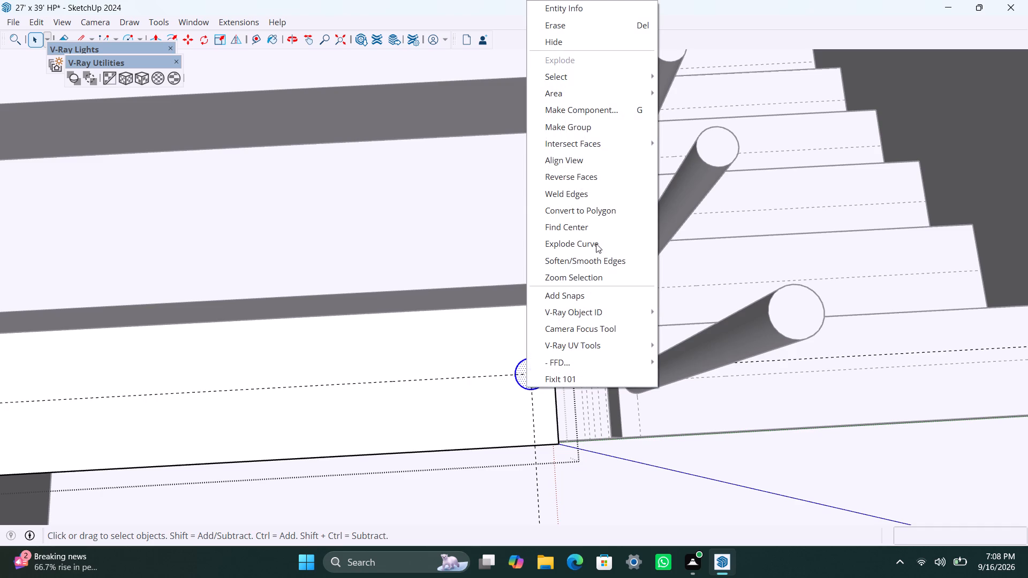
{"action": "left_click", "coordinate": [596, 132]}
Inside the circle group on the second flight's first step, extrude the face up 3' into a baluster post.
{"action": "scroll", "coordinate": [531, 382], "scroll_direction": "up", "scroll_amount": 4}
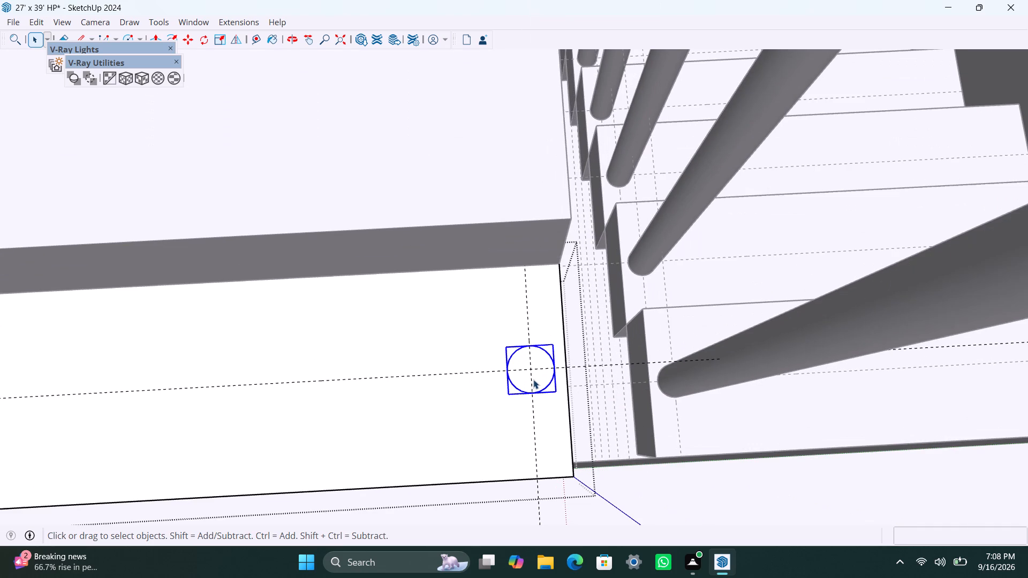
{"action": "triple_click", "coordinate": [542, 372]}
{"action": "key", "text": "p"}
{"action": "left_click_drag", "start_coordinate": [542, 373], "coordinate": [543, 338]}
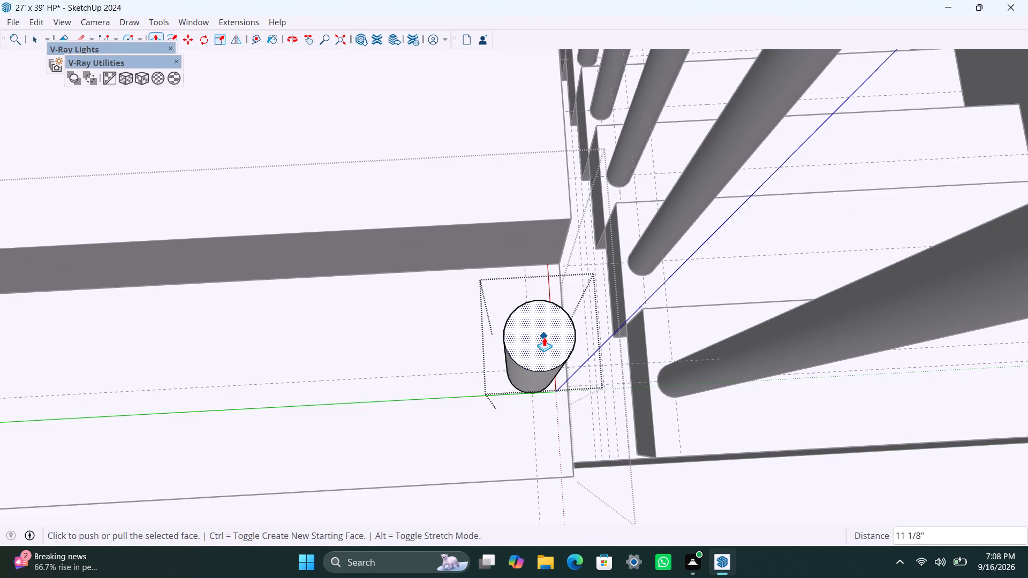
{"action": "type", "text": "3'"}
{"action": "key", "text": "Return"}
{"action": "key", "text": "space"}
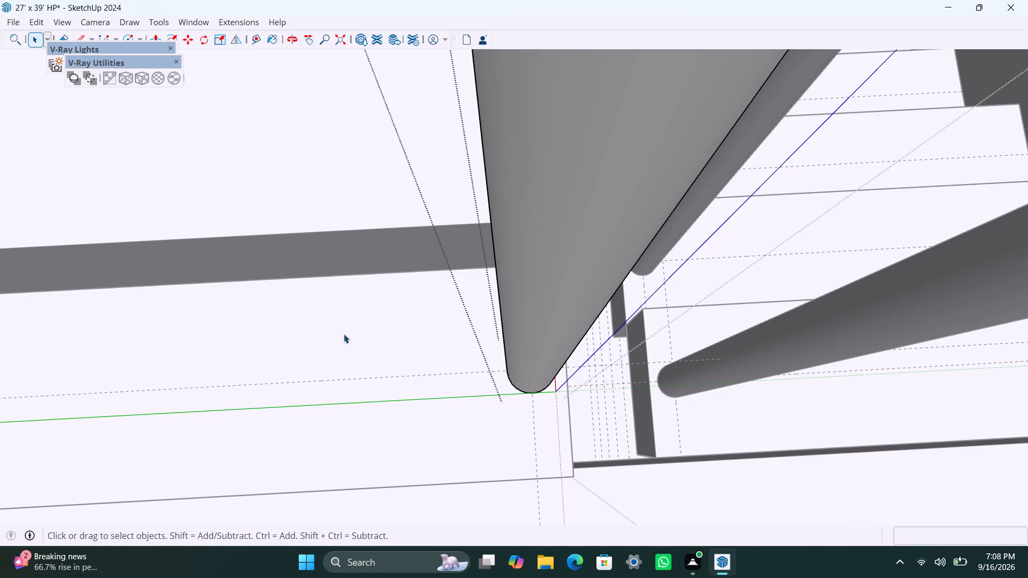
On the second flight's second step, place guides 4.5" from the tread's back edge and 1.5" from its open side edge.
{"action": "scroll", "coordinate": [344, 334], "scroll_direction": "down", "scroll_amount": 9}
{"action": "scroll", "coordinate": [343, 283], "scroll_direction": "down", "scroll_amount": 2}
{"action": "middle_click_drag", "start_coordinate": [432, 385], "coordinate": [534, 422], "text": "shift"}
{"action": "triple_click", "coordinate": [412, 280]}
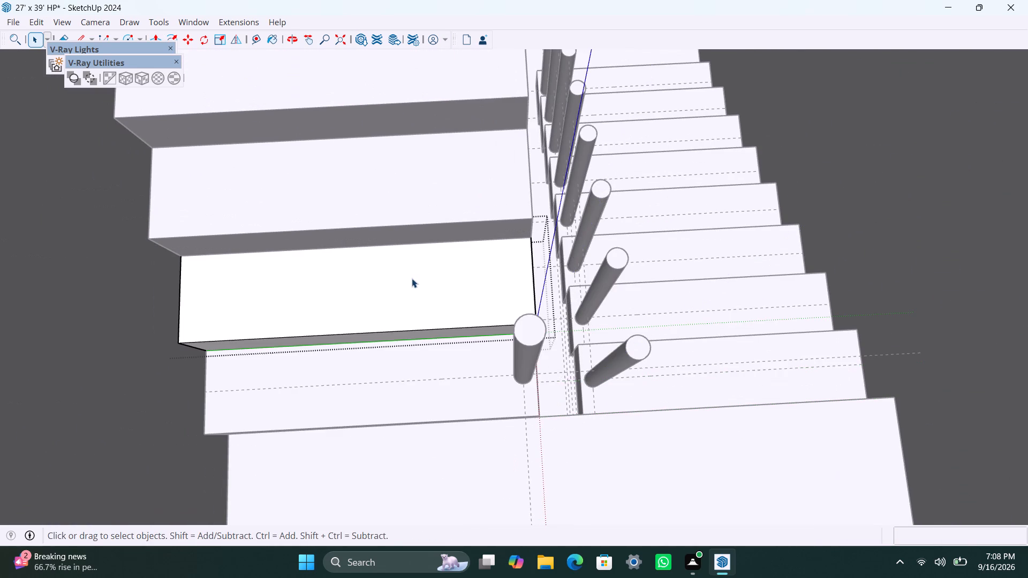
{"action": "key", "text": "t"}
{"action": "left_click", "coordinate": [421, 241]}
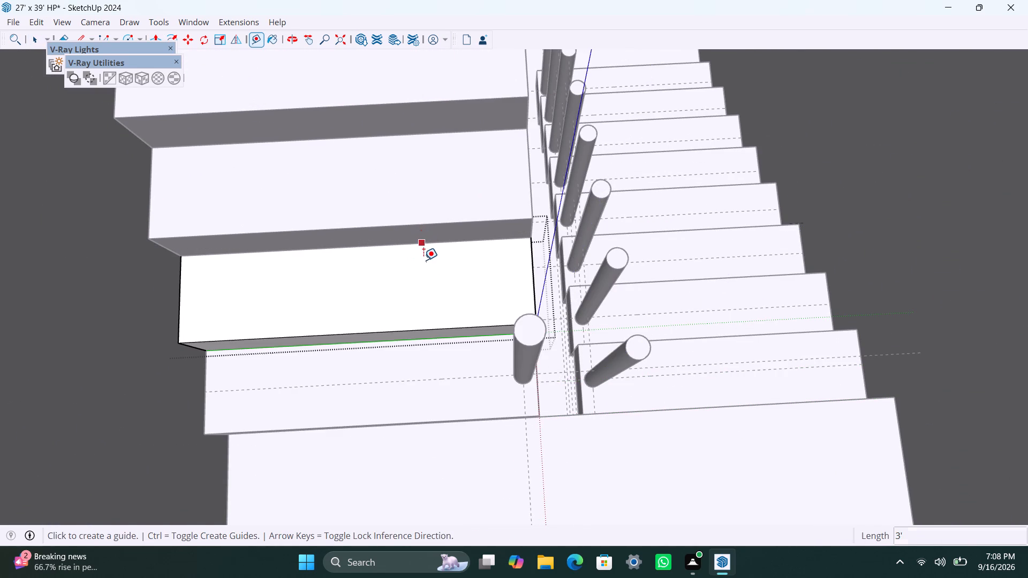
{"action": "type", "text": "4.5\""}
{"action": "key", "text": "Return"}
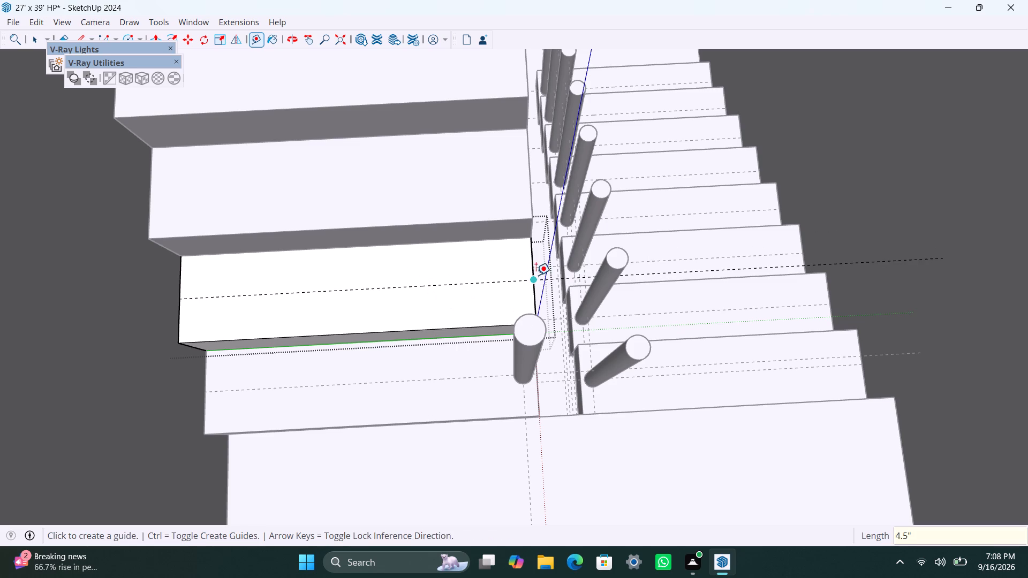
{"action": "left_click", "coordinate": [535, 261]}
{"action": "type", "text": "1.5\""}
{"action": "key", "text": "Return"}
Draw a 1" radius circle at the second step's guide intersection and group its face with its edge.
{"action": "key", "text": "c"}
{"action": "scroll", "coordinate": [540, 288], "scroll_direction": "up", "scroll_amount": 3}
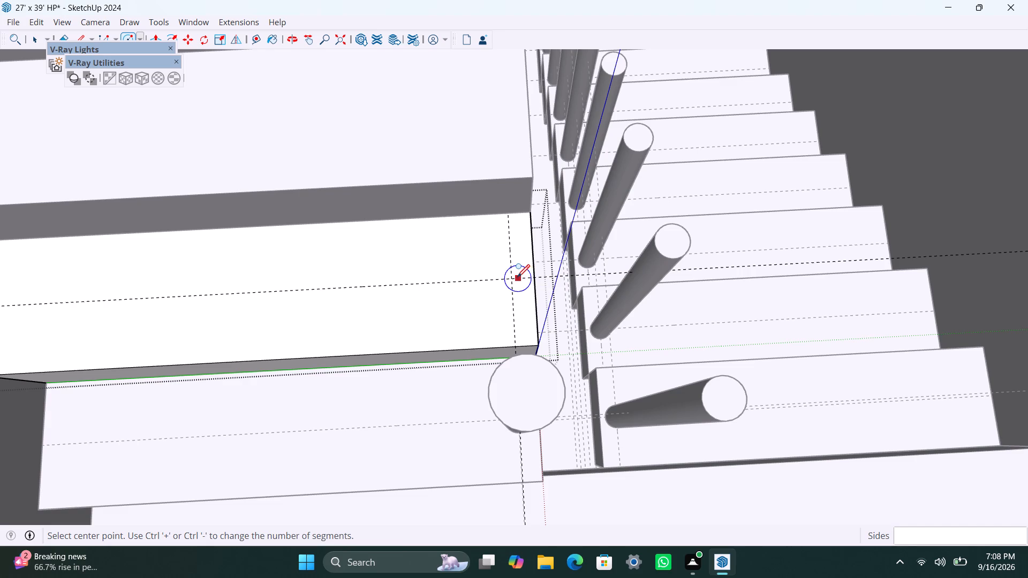
{"action": "left_click", "coordinate": [513, 278]}
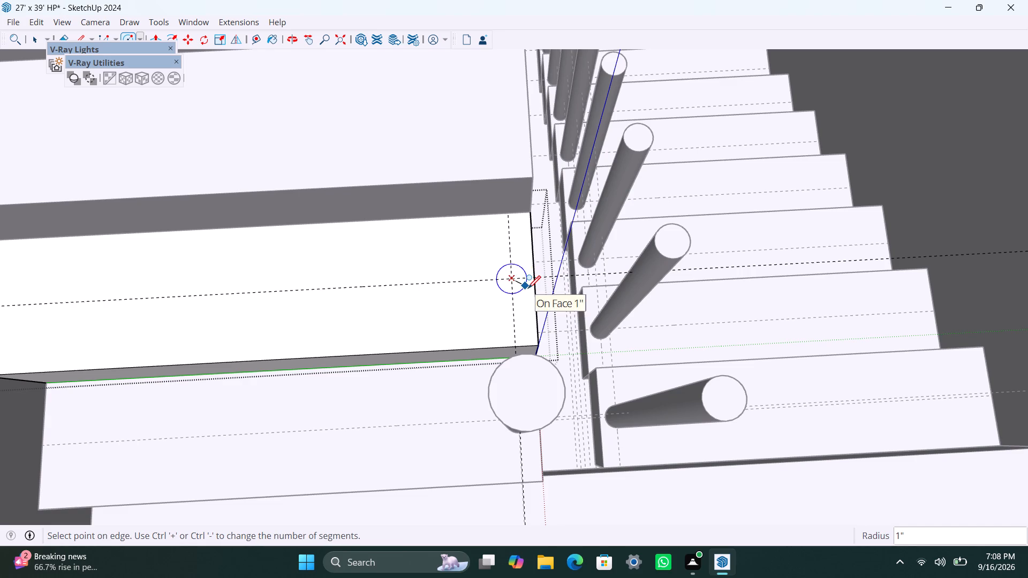
{"action": "type", "text": "1\""}
{"action": "key", "text": "Return"}
{"action": "key", "text": "space"}
{"action": "scroll", "coordinate": [513, 289], "scroll_direction": "up", "scroll_amount": 5}
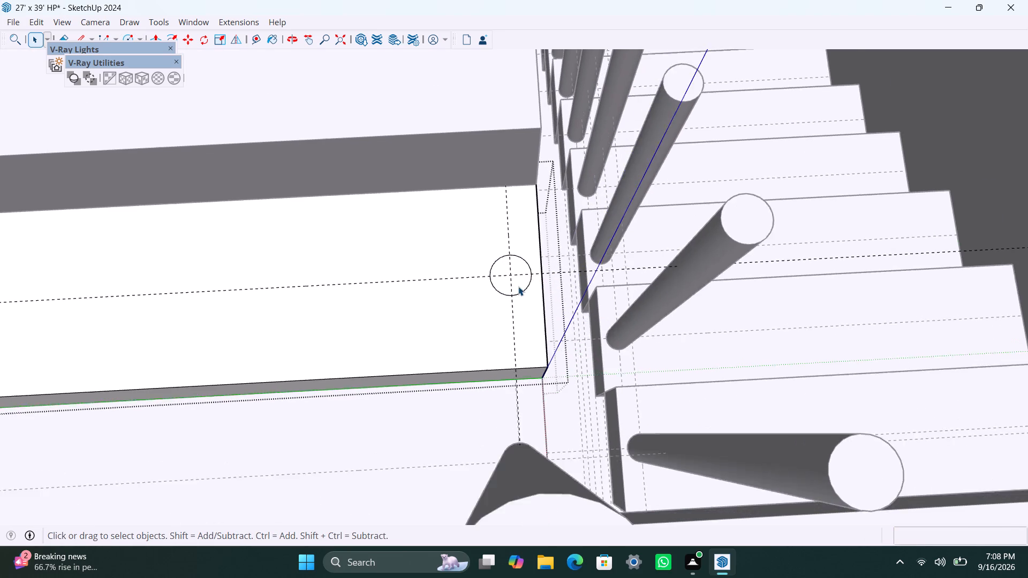
{"action": "double_click", "coordinate": [523, 284]}
{"action": "right_click", "coordinate": [523, 284]}
{"action": "left_click", "coordinate": [550, 131]}
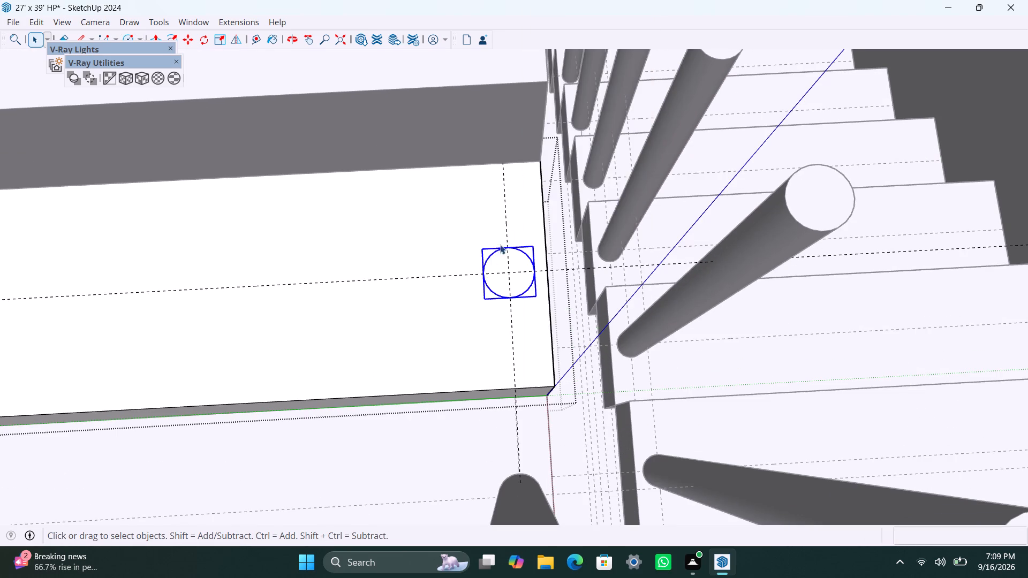
Inside the circle group on the second flight's second step, extrude the face up 3' into a baluster post and exit the circle group.
{"action": "scroll", "coordinate": [498, 270], "scroll_direction": "up", "scroll_amount": 4}
{"action": "triple_click", "coordinate": [524, 285]}
{"action": "key", "text": "p"}
{"action": "left_click_drag", "start_coordinate": [524, 285], "coordinate": [528, 258]}
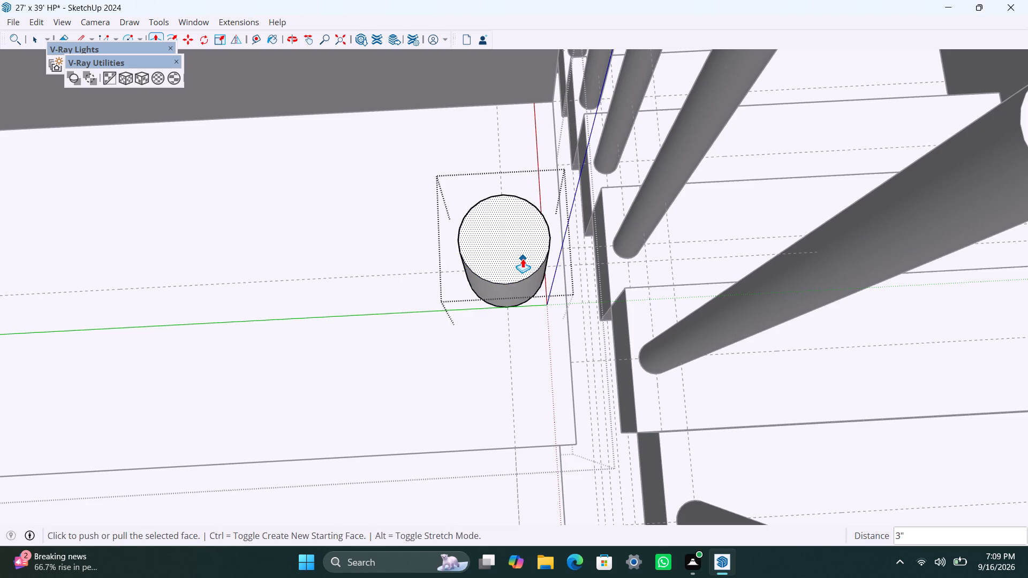
{"action": "type", "text": "3'"}
{"action": "key", "text": "Return"}
{"action": "scroll", "coordinate": [372, 374], "scroll_direction": "down", "scroll_amount": 19}
{"action": "middle_click_drag", "start_coordinate": [473, 354], "coordinate": [499, 432]}
{"action": "key", "text": "space"}
{"action": "left_click", "coordinate": [414, 379]}
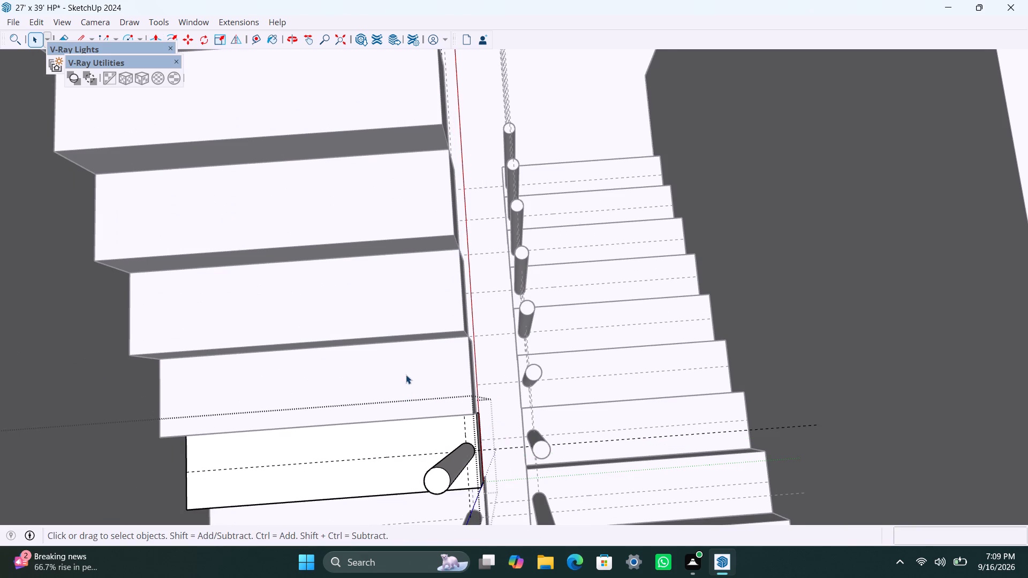
On the second flight's third step, place guides 4.5" from the tread's back edge and 1.5" from its open side edge.
{"action": "scroll", "coordinate": [406, 375], "scroll_direction": "down", "scroll_amount": 1}
{"action": "middle_click_drag", "start_coordinate": [397, 372], "coordinate": [435, 362]}
{"action": "scroll", "coordinate": [427, 370], "scroll_direction": "up", "scroll_amount": 1}
{"action": "double_click", "coordinate": [415, 377]}
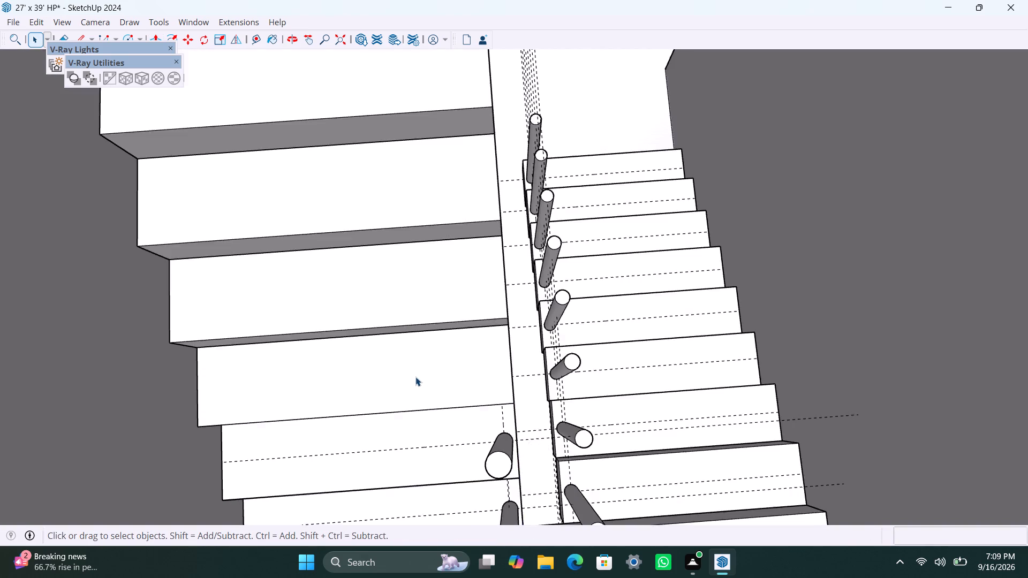
{"action": "scroll", "coordinate": [415, 377], "scroll_direction": "up", "scroll_amount": 1}
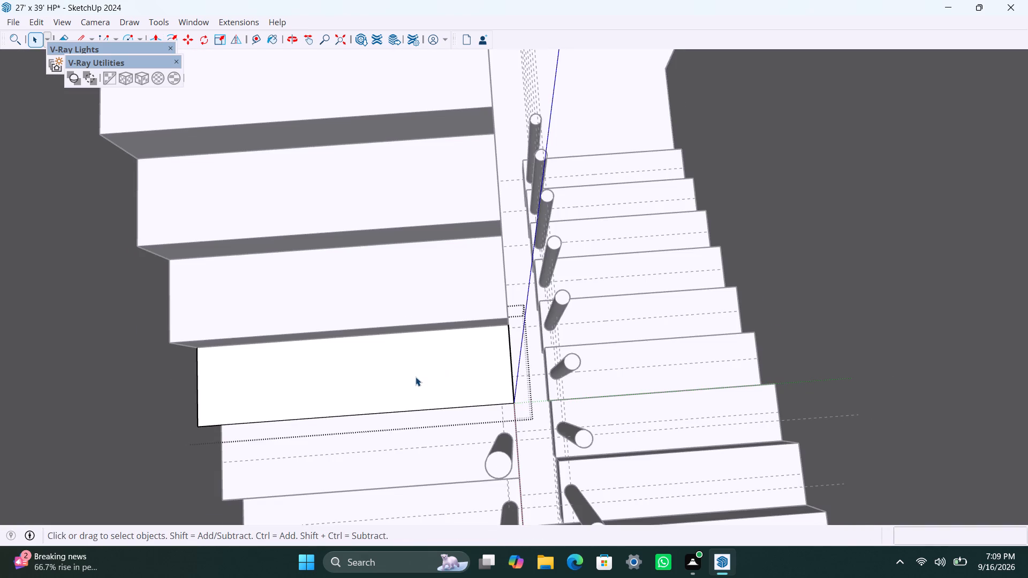
{"action": "double_click", "coordinate": [412, 379]}
{"action": "left_click", "coordinate": [406, 386]}
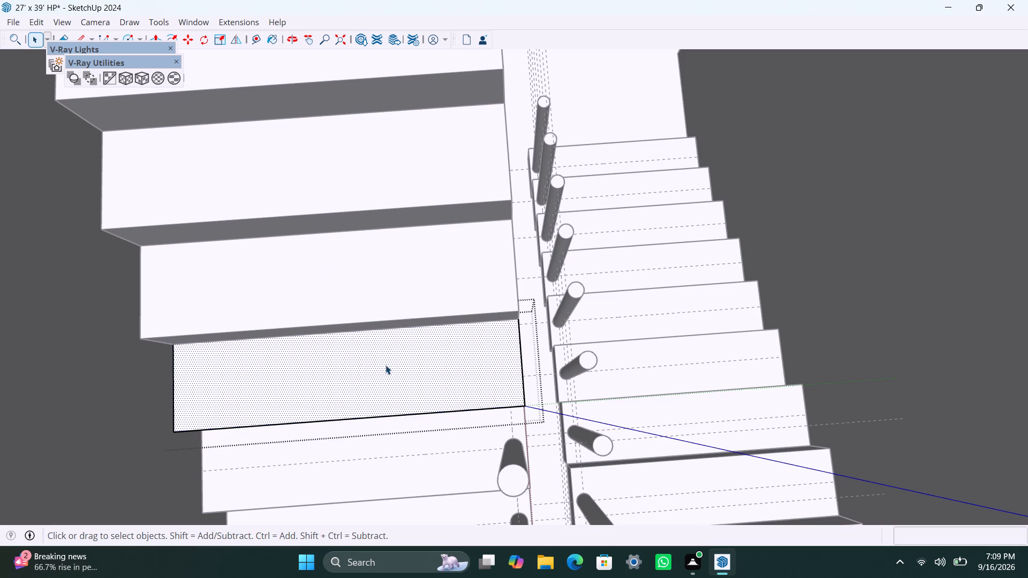
{"action": "key", "text": "t"}
{"action": "left_click_drag", "start_coordinate": [353, 331], "coordinate": [352, 360]}
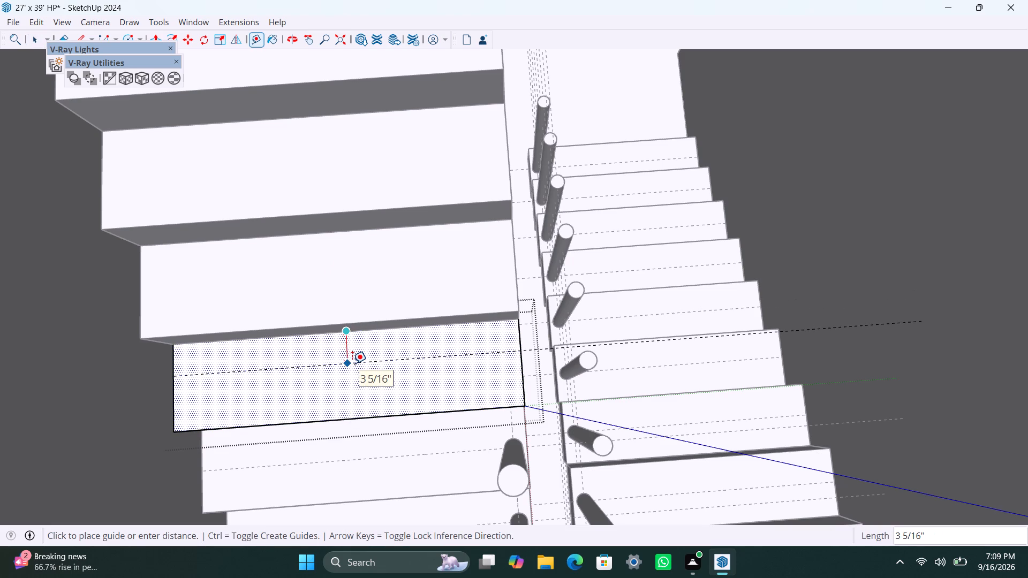
{"action": "type", "text": "4.5\""}
{"action": "key", "text": "Return"}
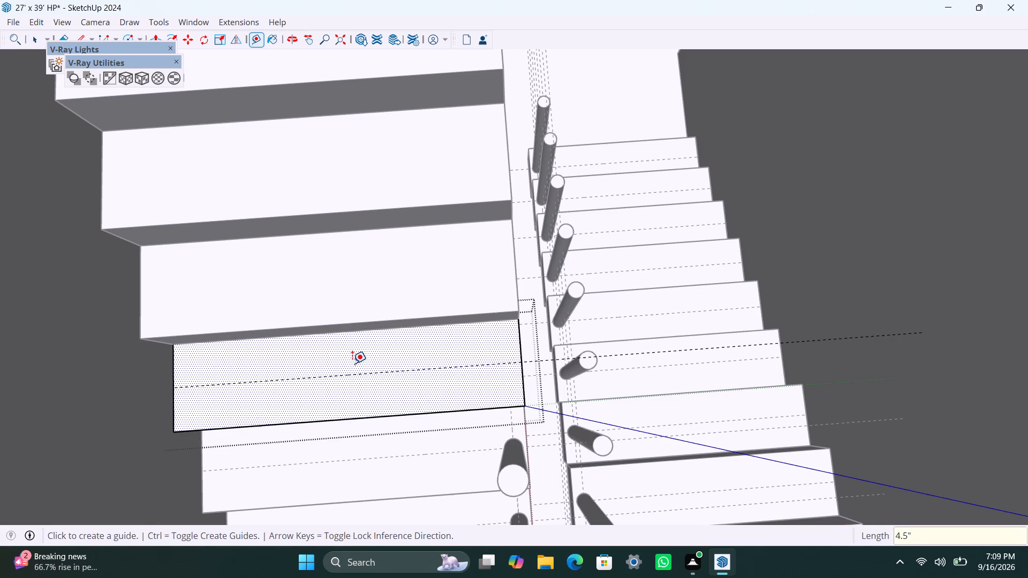
{"action": "left_click_drag", "start_coordinate": [518, 347], "coordinate": [511, 346]}
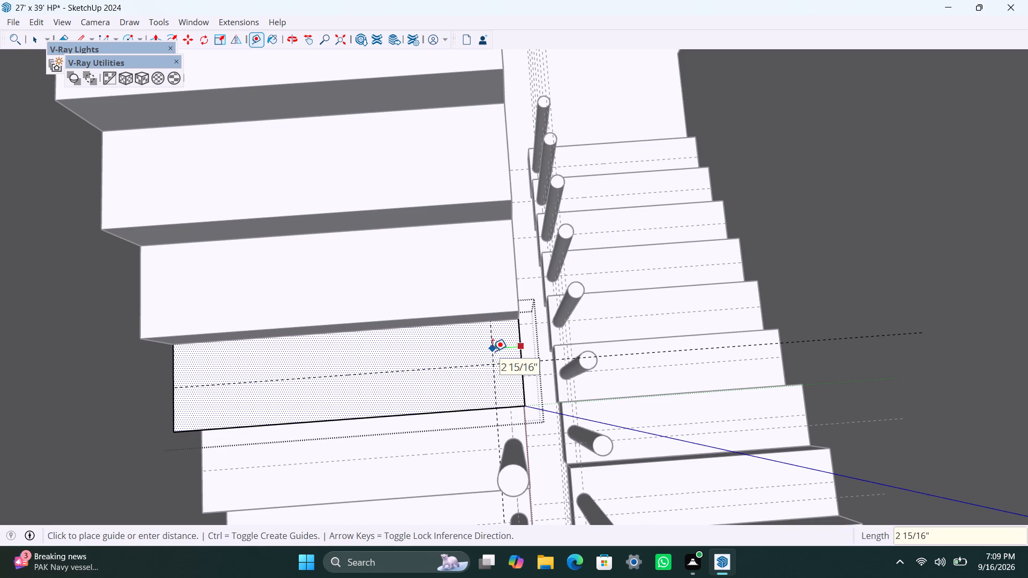
{"action": "type", "text": "1.5\""}
{"action": "key", "text": "Return"}
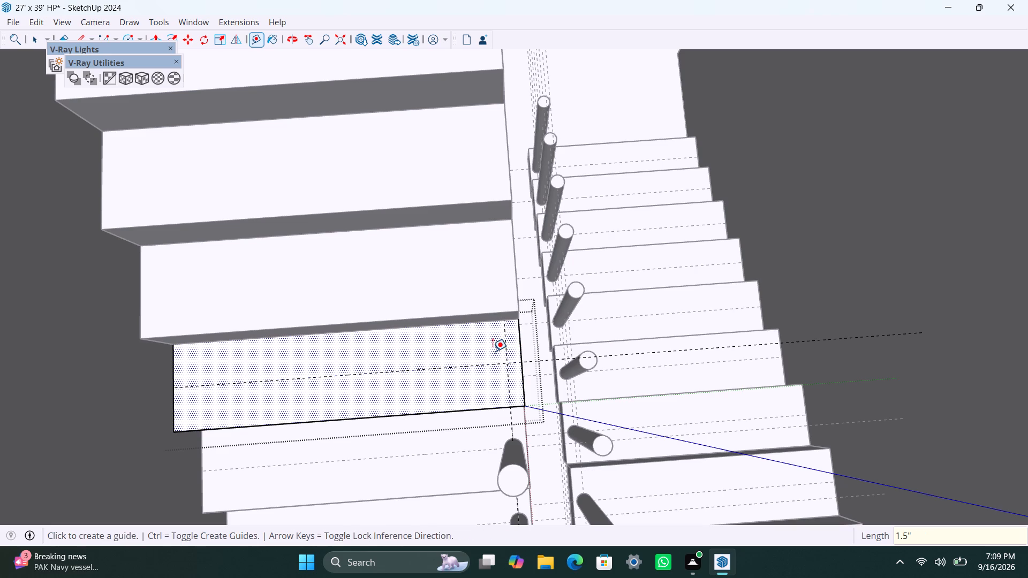
Draw a 1" radius circle at the third step's guide intersection and group its face with its edge.
{"action": "key", "text": "c"}
{"action": "left_click", "coordinate": [509, 364]}
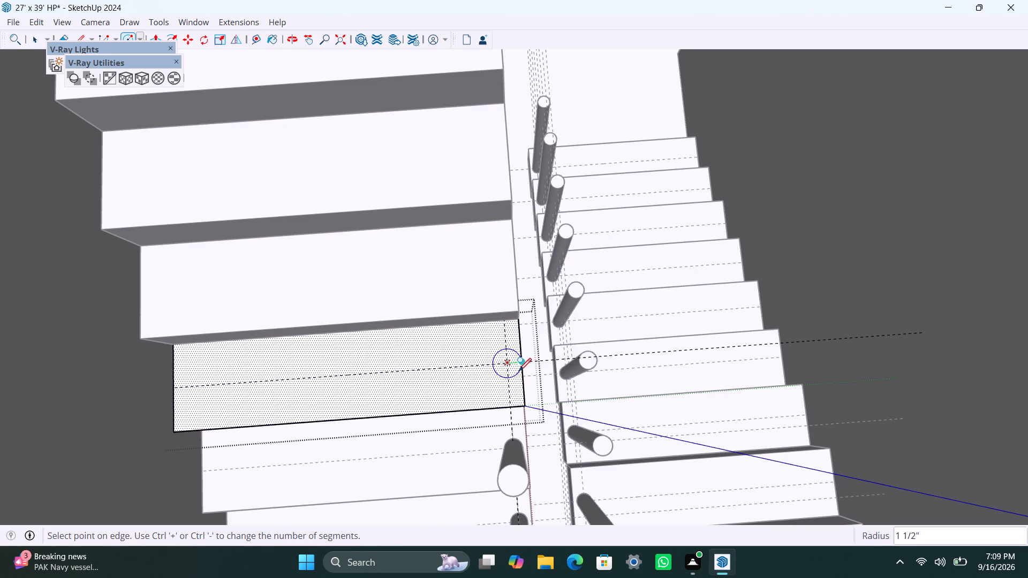
{"action": "type", "text": "1\""}
{"action": "key", "text": "Return"}
{"action": "key", "text": "space"}
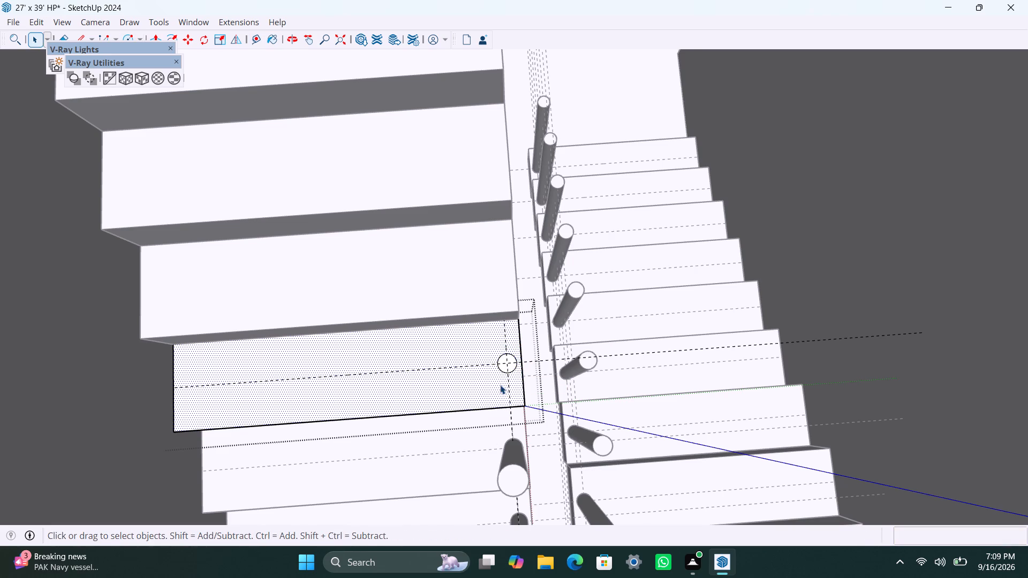
{"action": "scroll", "coordinate": [509, 377], "scroll_direction": "up", "scroll_amount": 7}
{"action": "double_click", "coordinate": [497, 364]}
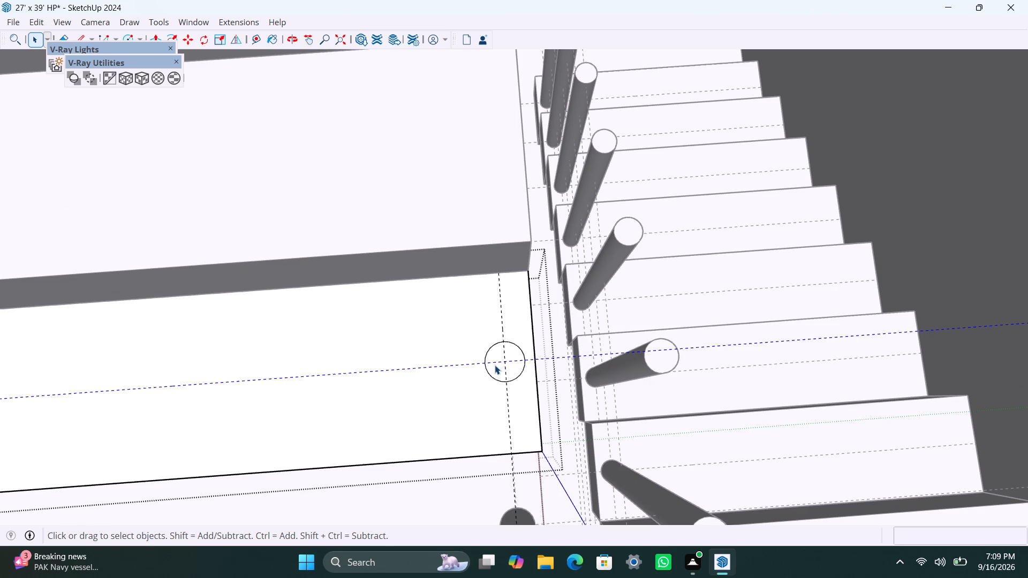
{"action": "double_click", "coordinate": [498, 375]}
{"action": "right_click", "coordinate": [498, 375]}
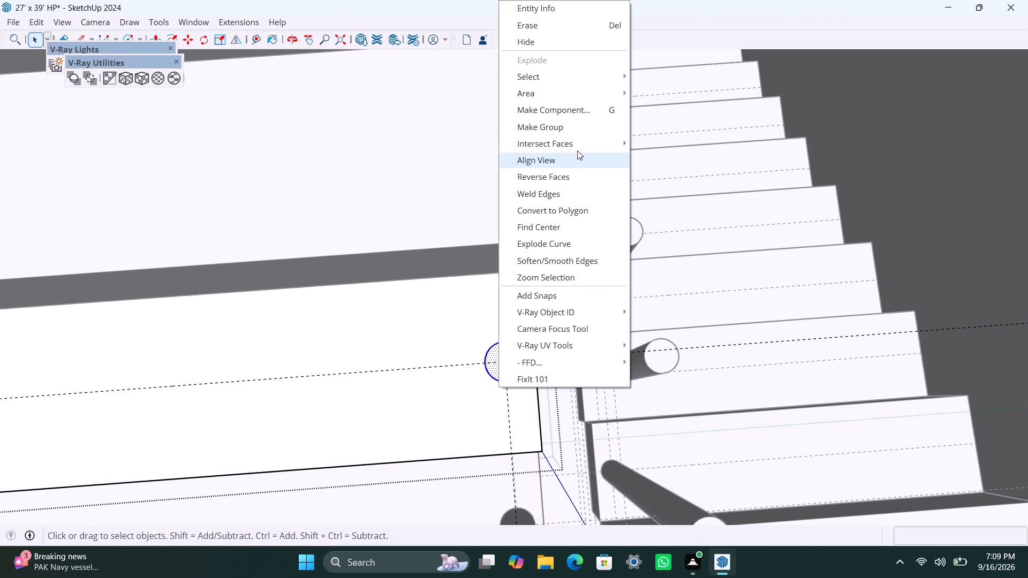
{"action": "left_click", "coordinate": [570, 129]}
Inside the circle group on the second flight's third step, extrude the face up 3' into a baluster post.
{"action": "scroll", "coordinate": [508, 355], "scroll_direction": "up", "scroll_amount": 4}
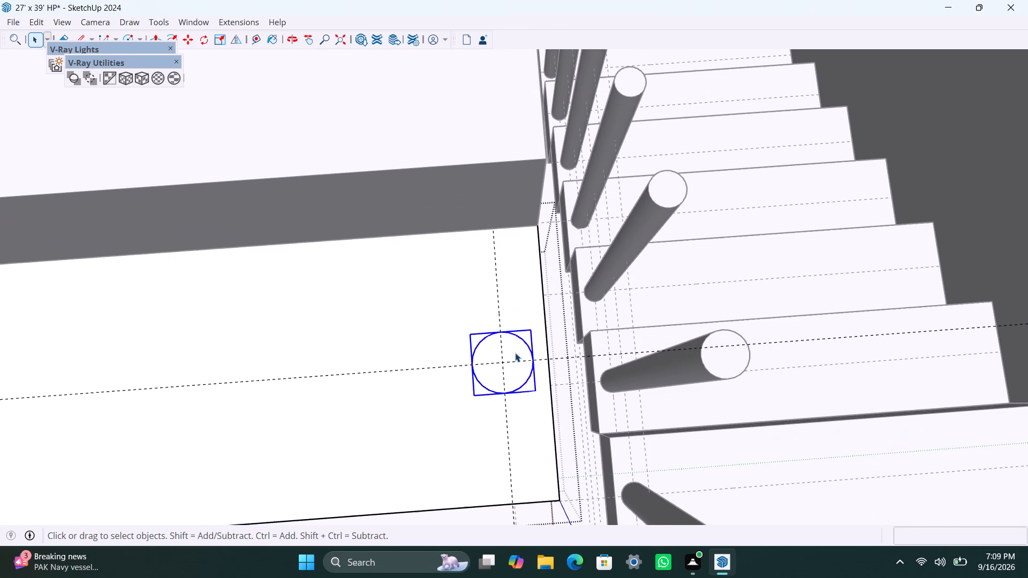
{"action": "triple_click", "coordinate": [515, 353]}
{"action": "key", "text": "p"}
{"action": "left_click_drag", "start_coordinate": [515, 353], "coordinate": [510, 315]}
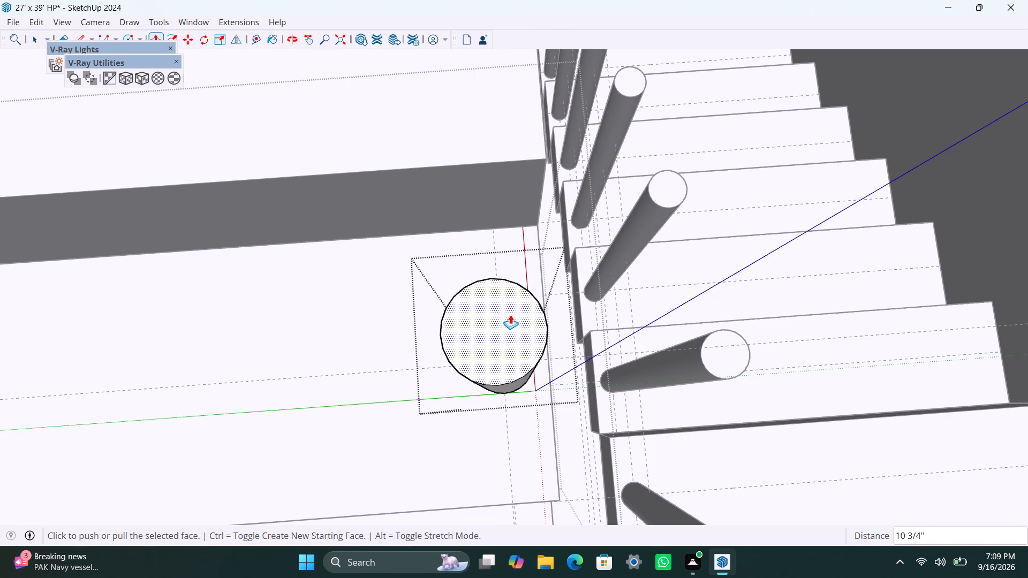
{"action": "type", "text": "3'"}
{"action": "key", "text": "Return"}
{"action": "scroll", "coordinate": [528, 333], "scroll_direction": "down", "scroll_amount": 7}
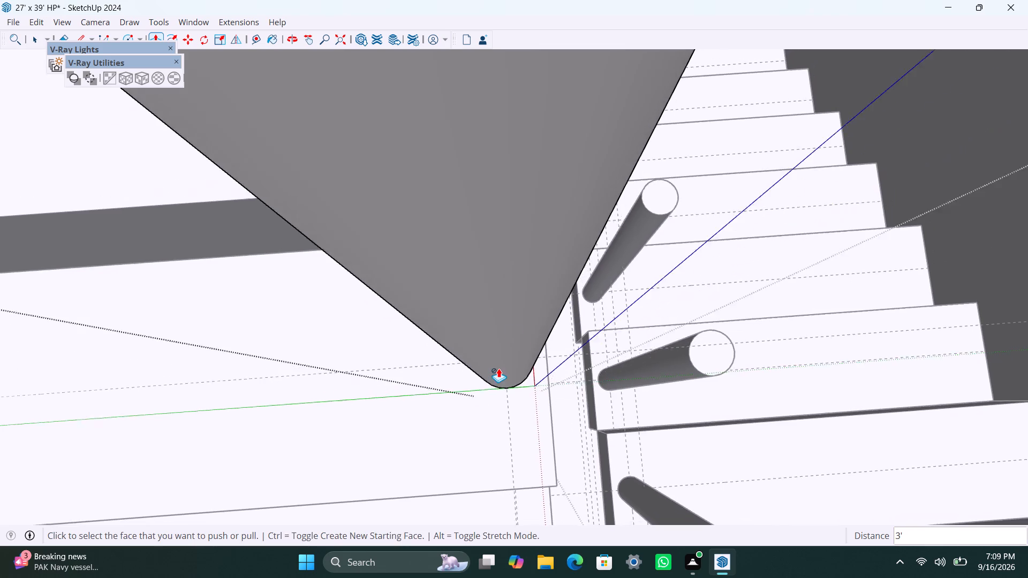
{"action": "scroll", "coordinate": [498, 368], "scroll_direction": "down", "scroll_amount": 15}
{"action": "middle_click_drag", "start_coordinate": [502, 396], "coordinate": [510, 451]}
{"action": "key", "text": "space"}
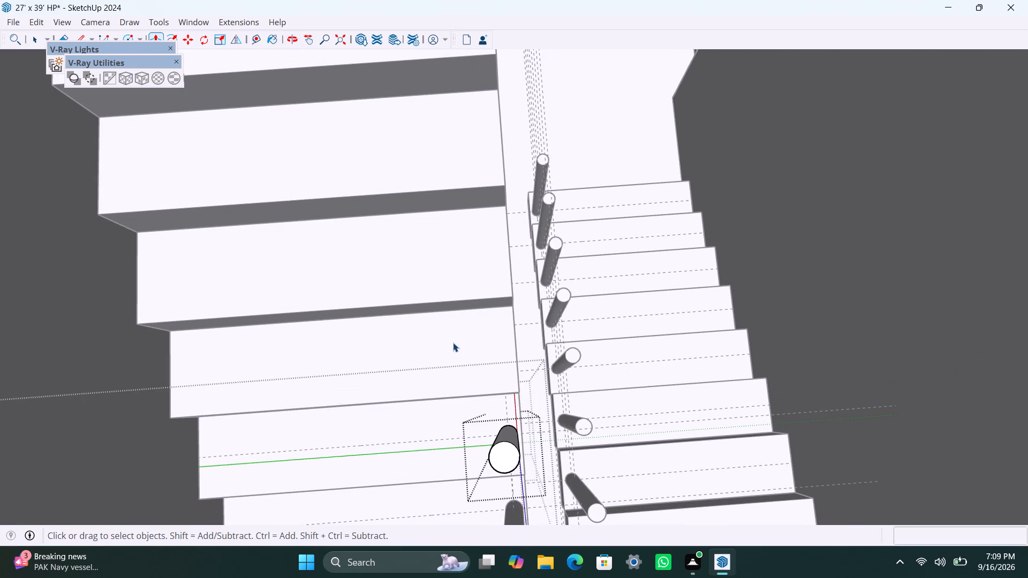
On the second flight's fourth step, place guides 4.5" from the tread's back edge and 1.5" from its open side edge.
{"action": "triple_click", "coordinate": [453, 343]}
{"action": "left_click", "coordinate": [453, 343]}
{"action": "left_click_drag", "start_coordinate": [460, 419], "coordinate": [460, 414]}
{"action": "left_click", "coordinate": [452, 353]}
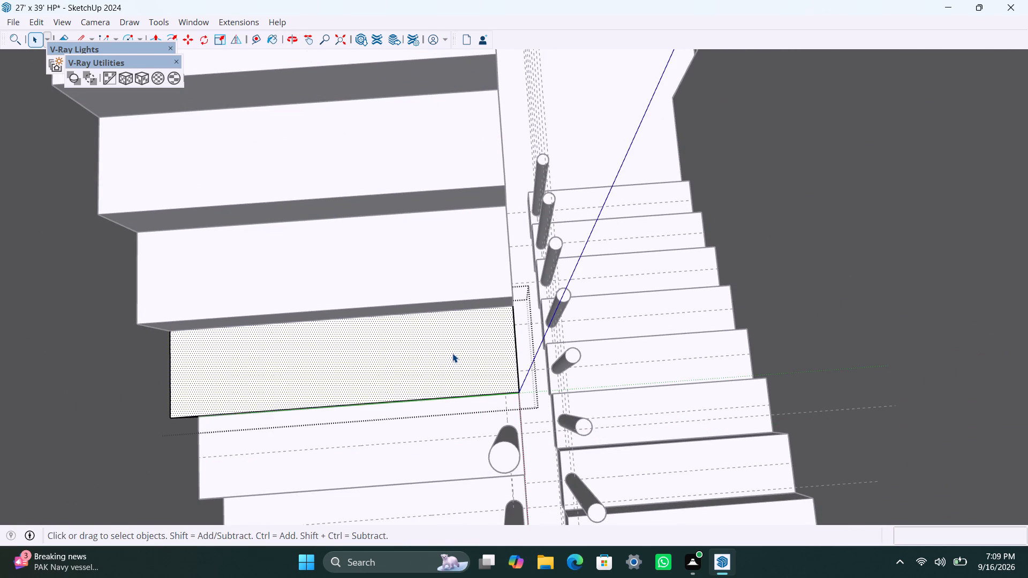
{"action": "key", "text": "t"}
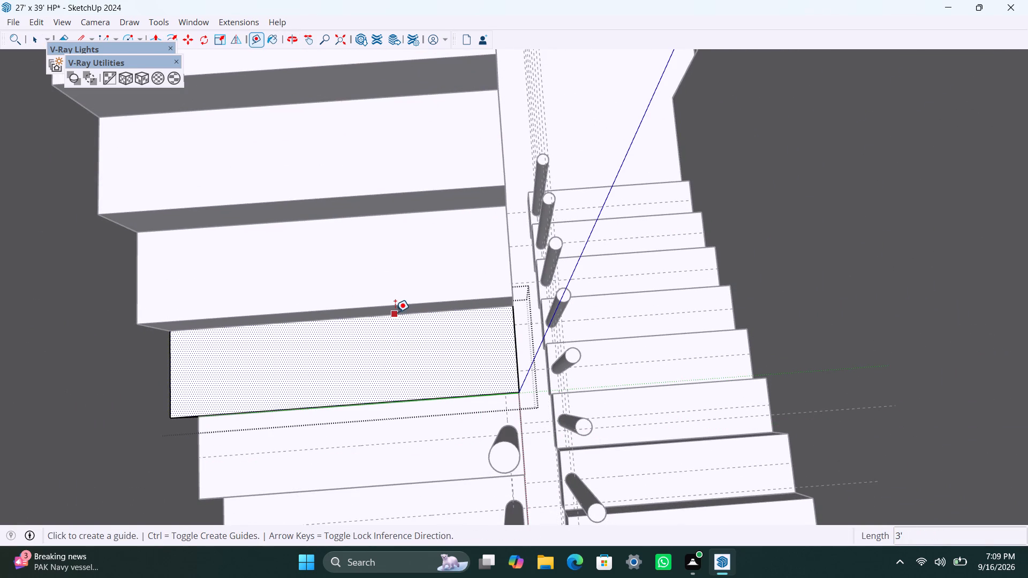
{"action": "left_click_drag", "start_coordinate": [395, 312], "coordinate": [395, 332]}
{"action": "type", "text": "4.5\""}
{"action": "key", "text": "Return"}
{"action": "left_click_drag", "start_coordinate": [512, 337], "coordinate": [500, 341]}
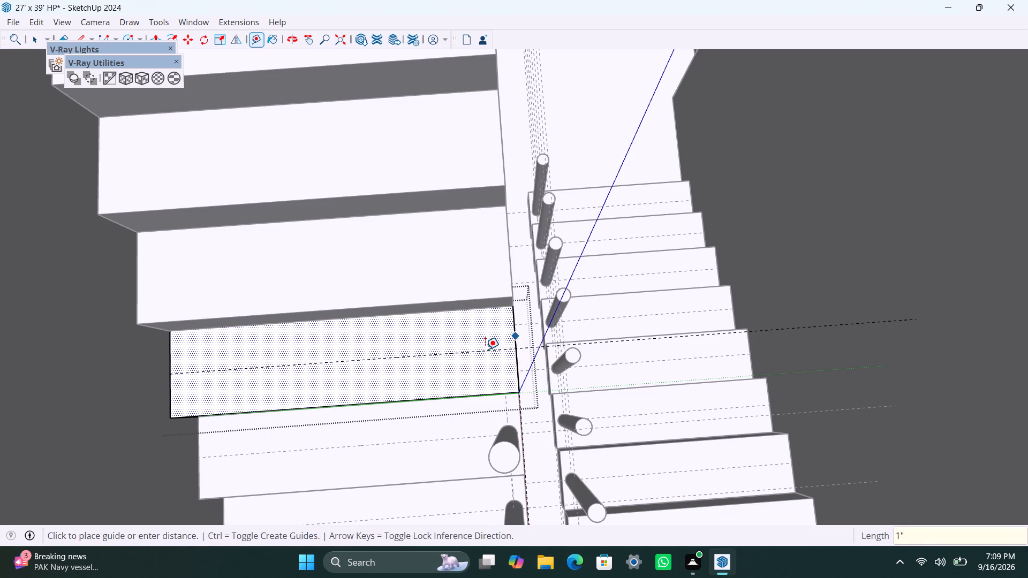
{"action": "type", "text": "1.5\""}
{"action": "key", "text": "Return"}
Draw a 1" radius circle at the fourth step's guide intersection and group its face with its edge.
{"action": "key", "text": "c"}
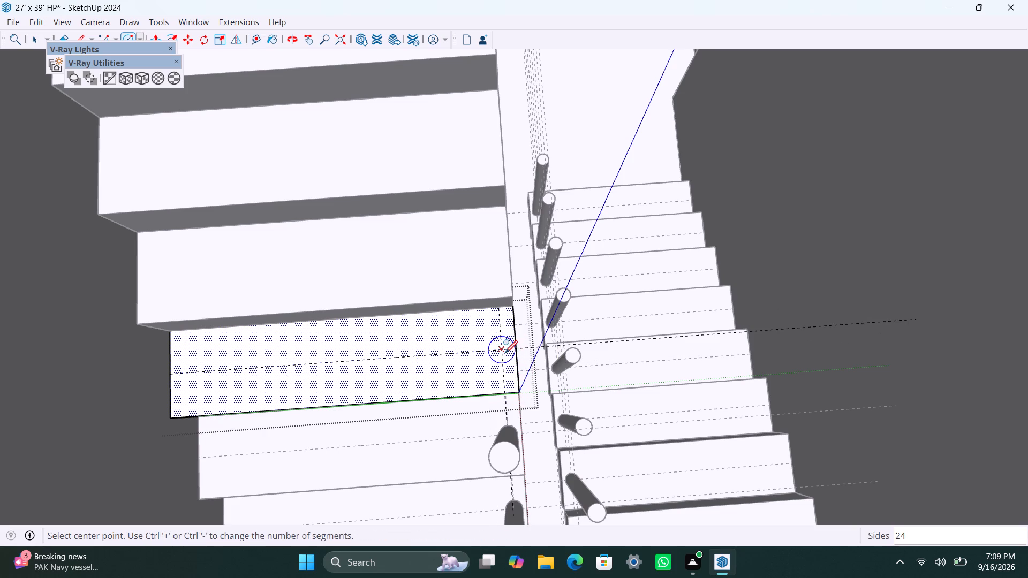
{"action": "left_click", "coordinate": [505, 350]}
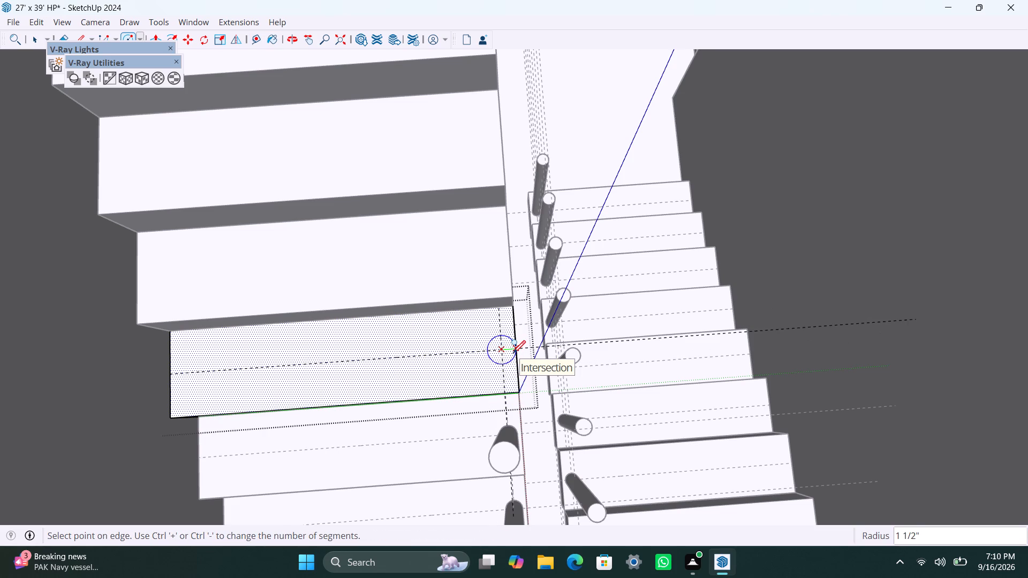
{"action": "type", "text": "1\""}
{"action": "key", "text": "Return"}
{"action": "key", "text": "space"}
{"action": "scroll", "coordinate": [503, 357], "scroll_direction": "up", "scroll_amount": 6}
{"action": "double_click", "coordinate": [505, 352]}
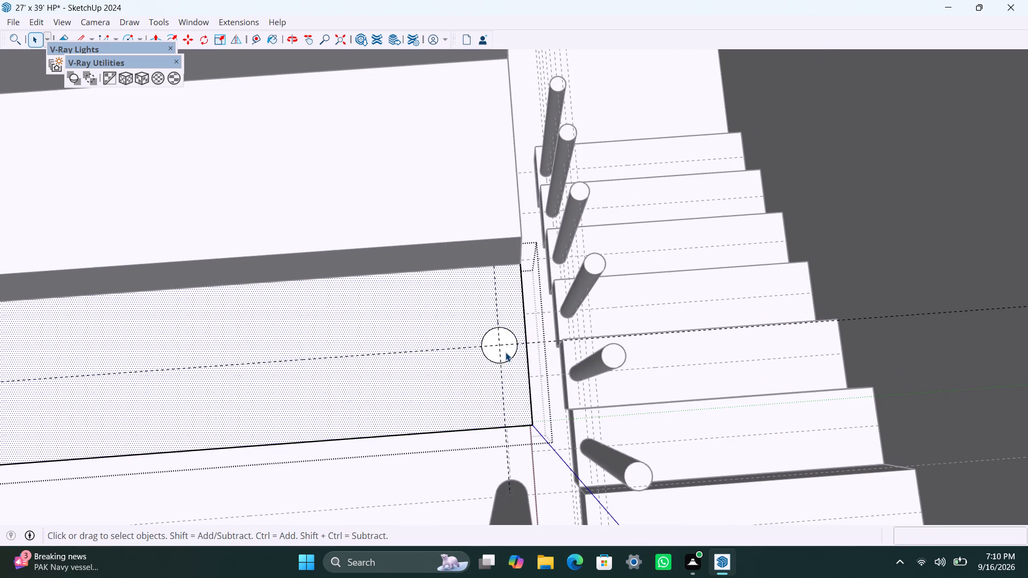
{"action": "right_click", "coordinate": [505, 352]}
{"action": "left_click", "coordinate": [565, 133]}
Inside the circle group on the second flight's fourth step, extrude the face up 3' into a baluster post.
{"action": "scroll", "coordinate": [505, 349], "scroll_direction": "up", "scroll_amount": 3}
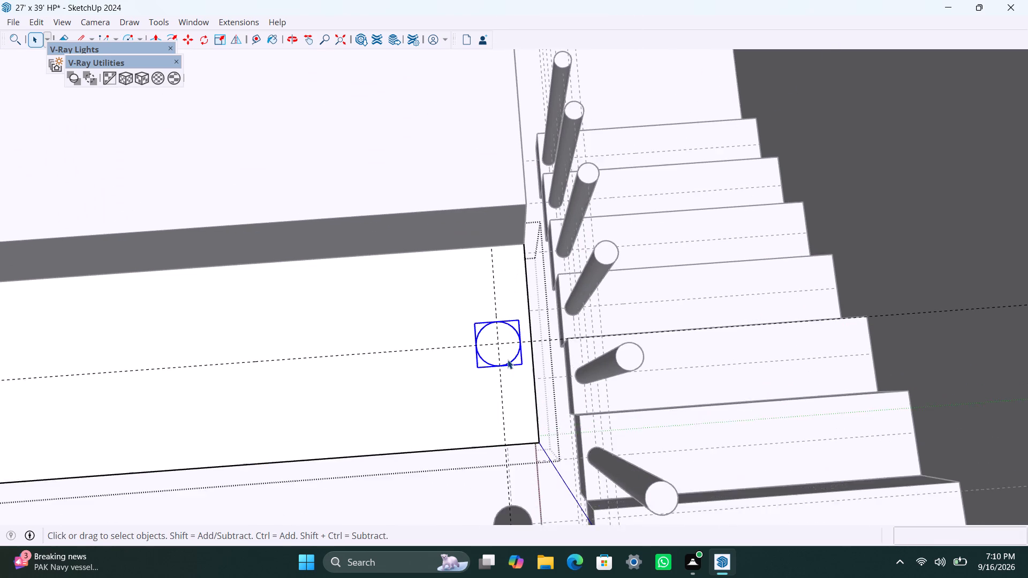
{"action": "scroll", "coordinate": [508, 360], "scroll_direction": "up", "scroll_amount": 2}
{"action": "triple_click", "coordinate": [512, 350]}
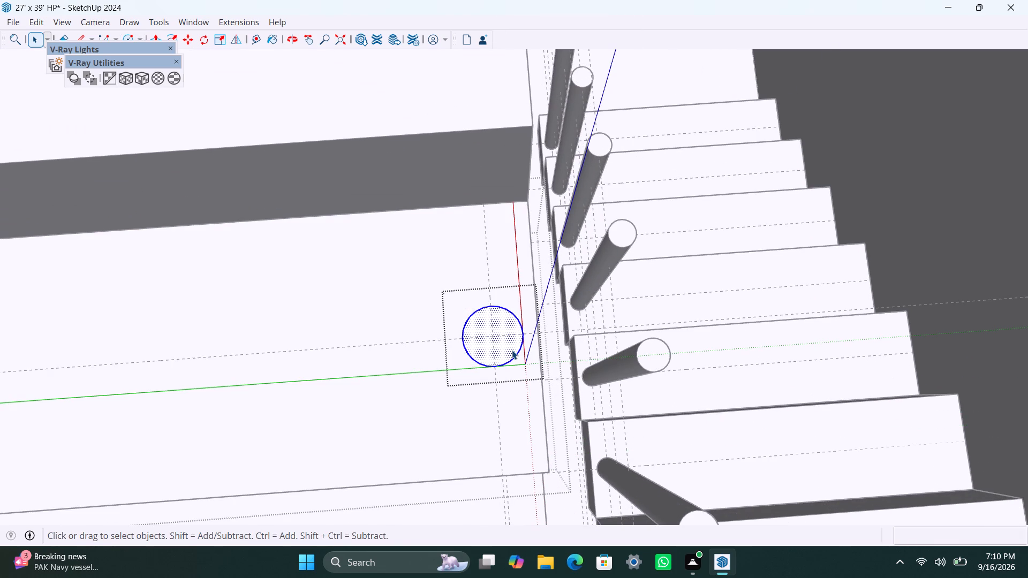
{"action": "key", "text": "p"}
{"action": "left_click_drag", "start_coordinate": [512, 350], "coordinate": [498, 300]}
{"action": "type", "text": "3'"}
{"action": "key", "text": "Return"}
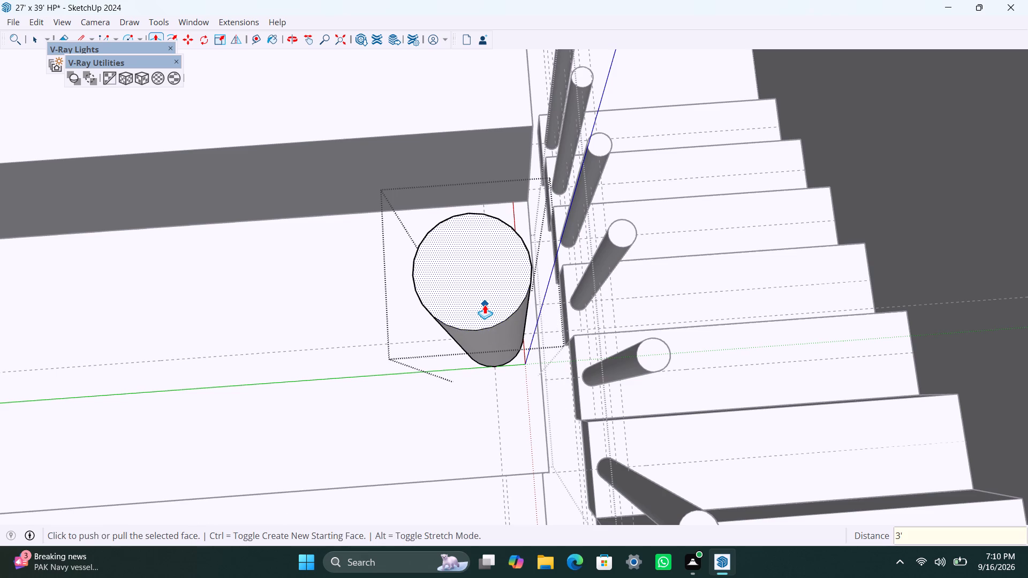
{"action": "key", "text": "space"}
On the second flight's fifth step, place guides 4.5" from the tread's back edge and 1.5" from its open side edge.
{"action": "scroll", "coordinate": [464, 344], "scroll_direction": "down", "scroll_amount": 16}
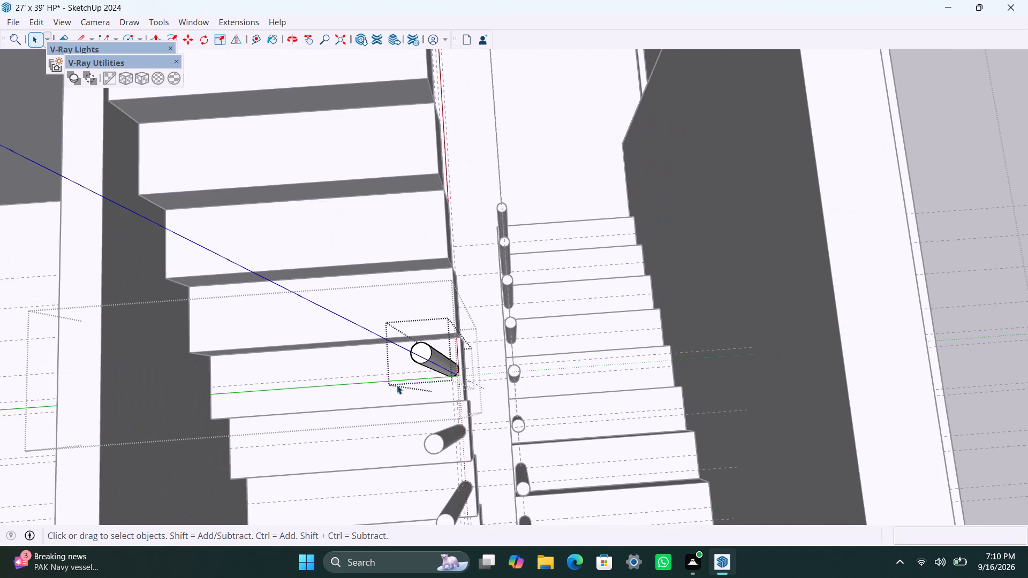
{"action": "middle_click_drag", "start_coordinate": [397, 385], "coordinate": [429, 432]}
{"action": "left_click", "coordinate": [433, 355]}
{"action": "double_click", "coordinate": [437, 346]}
{"action": "scroll", "coordinate": [437, 349], "scroll_direction": "up", "scroll_amount": 1}
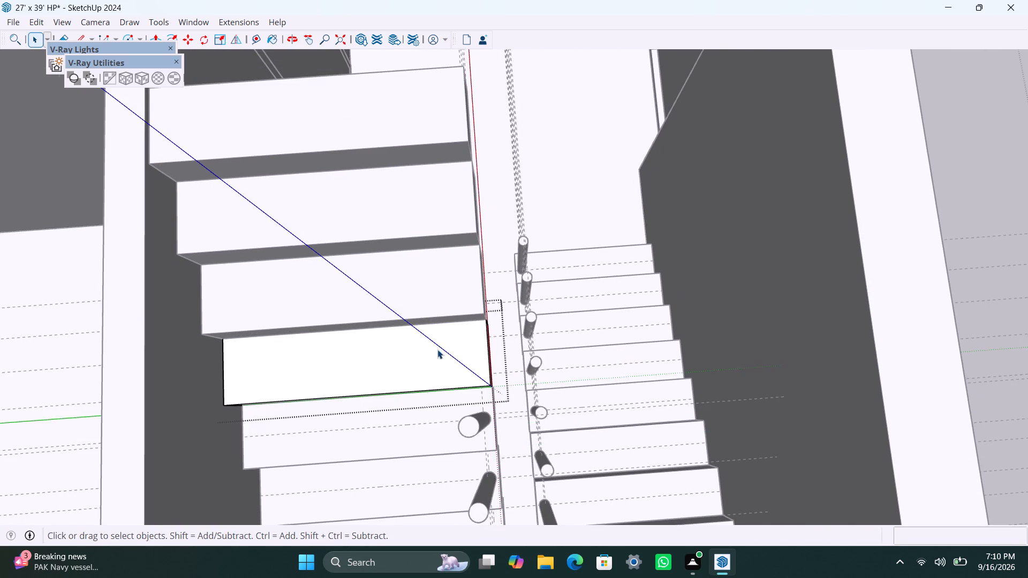
{"action": "scroll", "coordinate": [437, 349], "scroll_direction": "up", "scroll_amount": 1}
{"action": "key", "text": "t"}
{"action": "left_click_drag", "start_coordinate": [398, 321], "coordinate": [396, 328]}
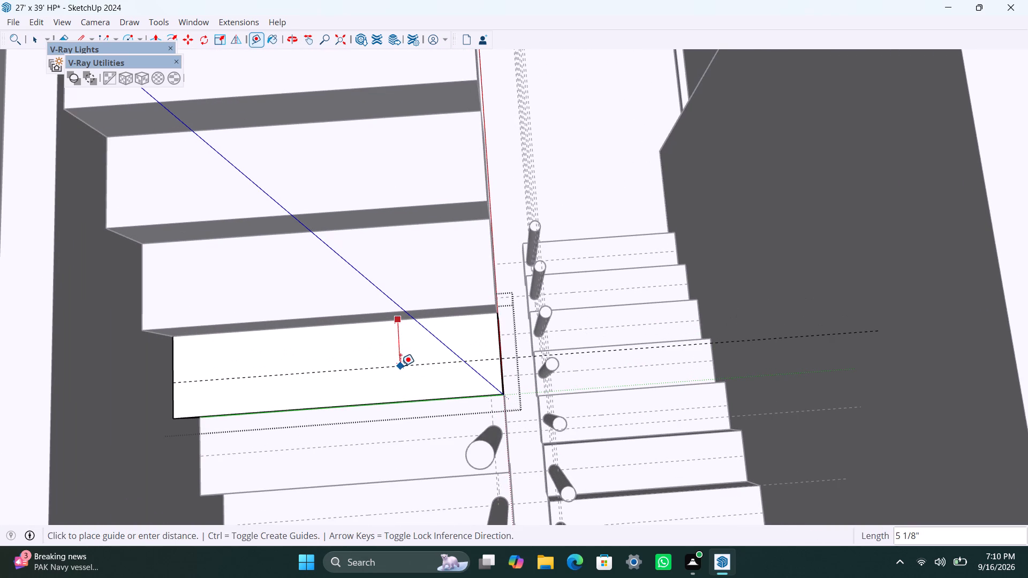
{"action": "type", "text": "4.5\""}
{"action": "key", "text": "Return"}
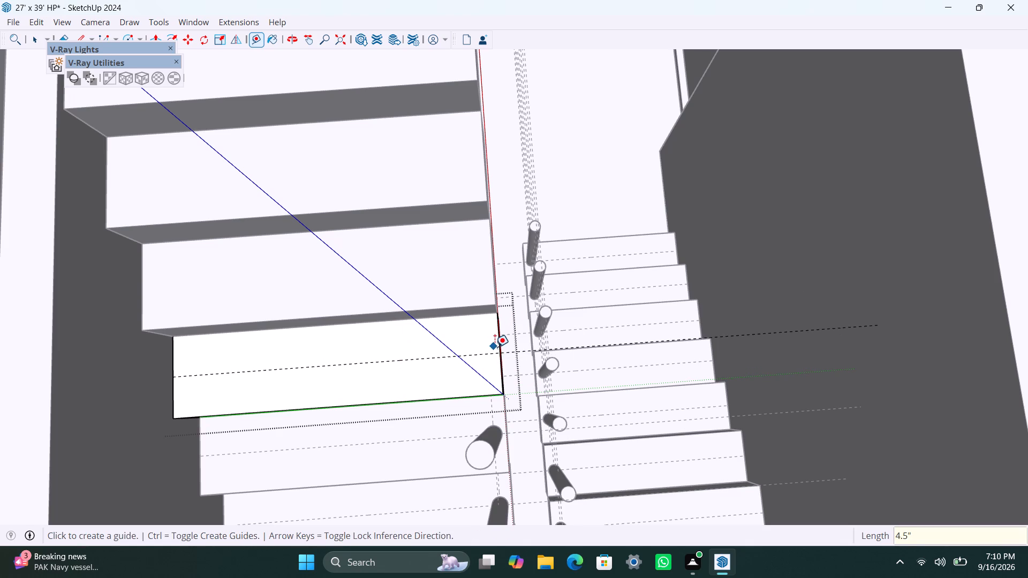
{"action": "left_click_drag", "start_coordinate": [499, 344], "coordinate": [489, 345]}
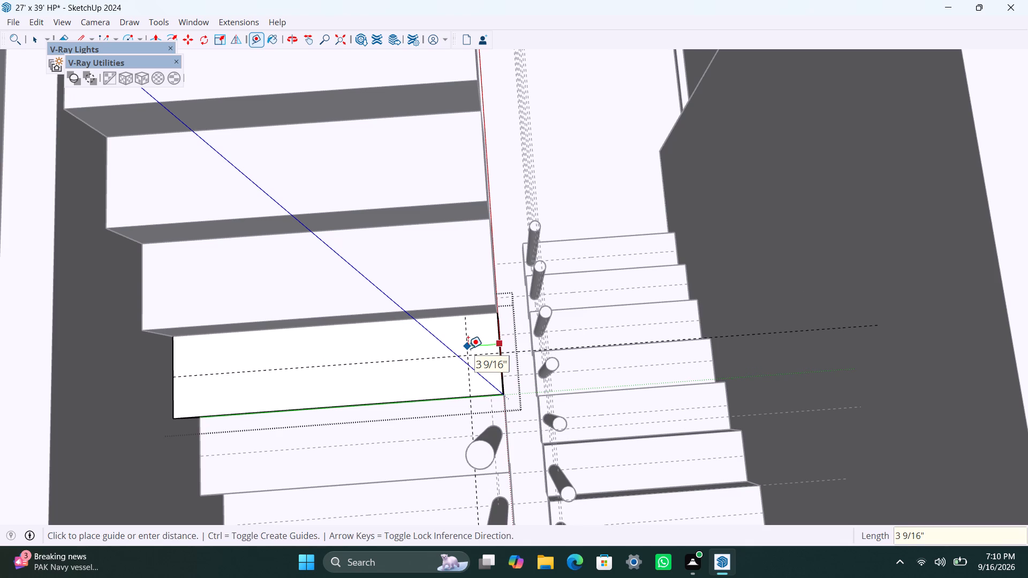
{"action": "type", "text": "1.5\""}
{"action": "key", "text": "Return"}
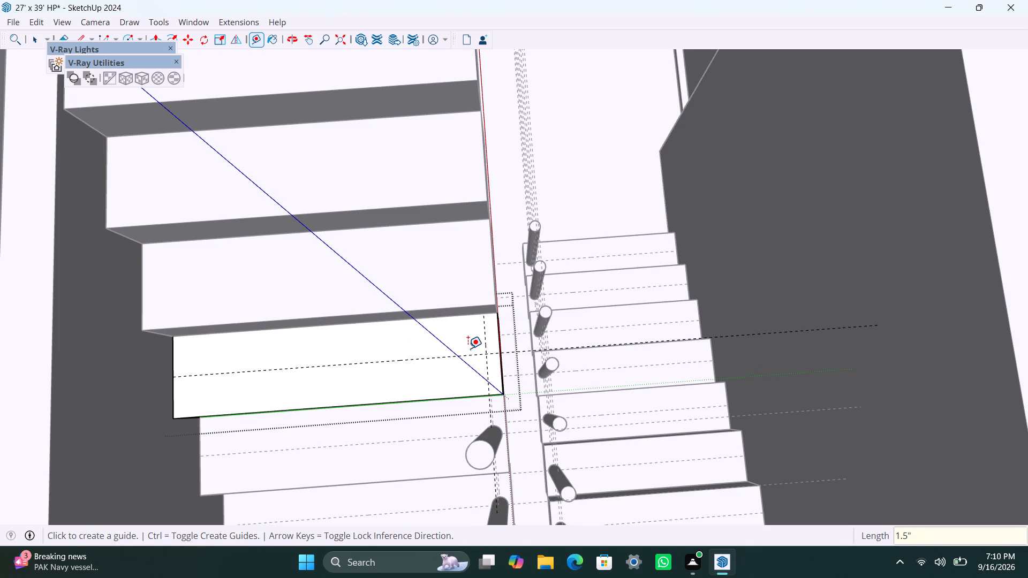
Draw a 1" radius circle at the fifth step's guide intersection and group its face with its edge.
{"action": "key", "text": "c"}
{"action": "left_click", "coordinate": [485, 353]}
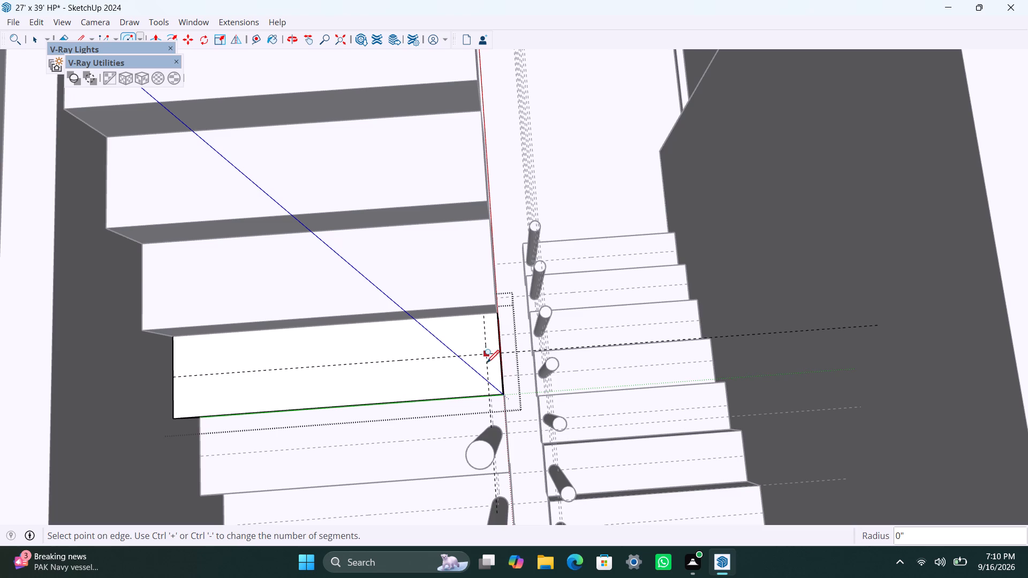
{"action": "type", "text": "1\""}
{"action": "key", "text": "Return"}
{"action": "key", "text": "space"}
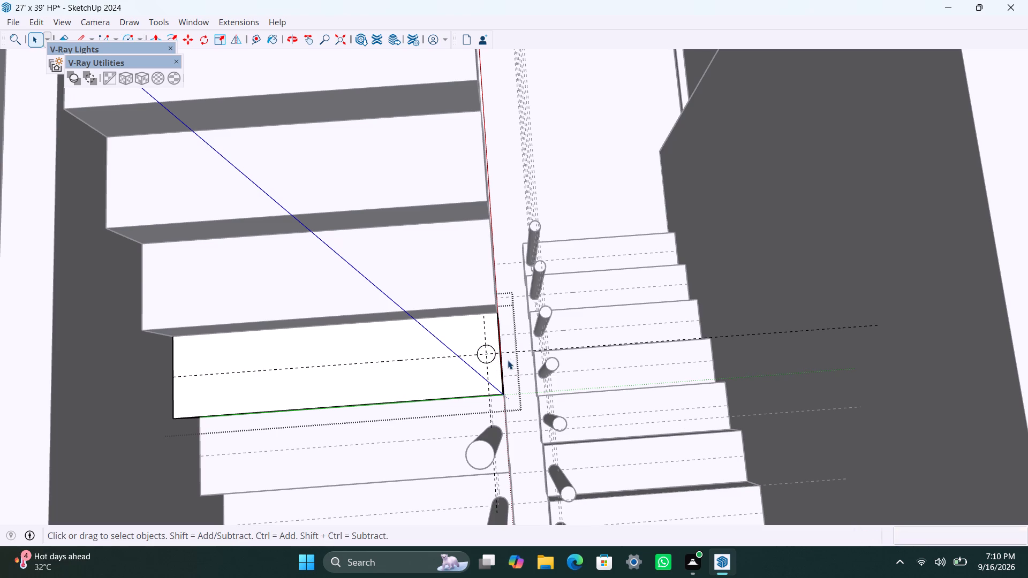
{"action": "scroll", "coordinate": [510, 359], "scroll_direction": "up", "scroll_amount": 4}
{"action": "double_click", "coordinate": [460, 357]}
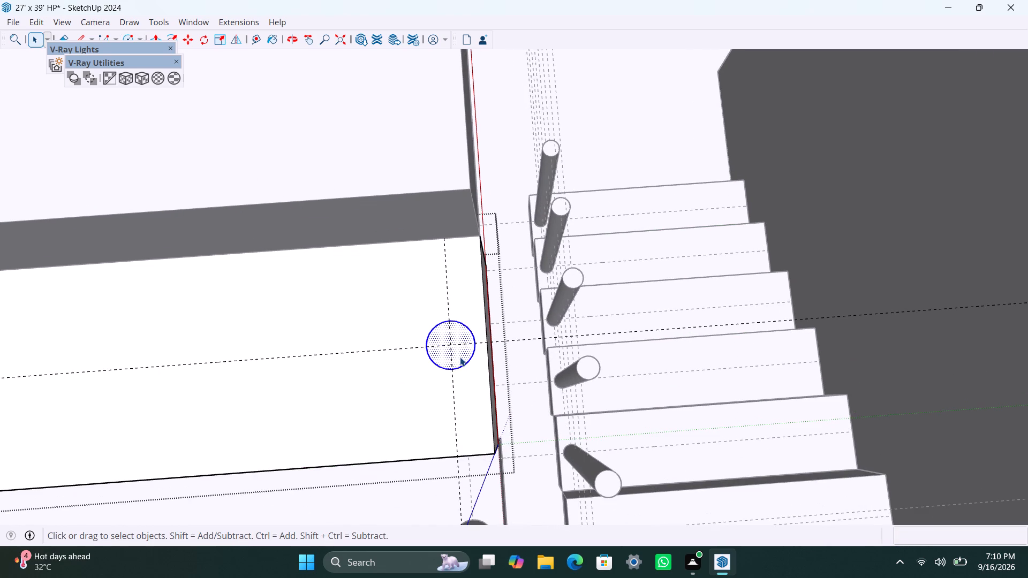
{"action": "right_click", "coordinate": [460, 357]}
{"action": "left_click", "coordinate": [526, 133]}
Inside the circle group on the second flight's fifth step, extrude the face up 3' into a baluster post.
{"action": "scroll", "coordinate": [466, 333], "scroll_direction": "up", "scroll_amount": 2}
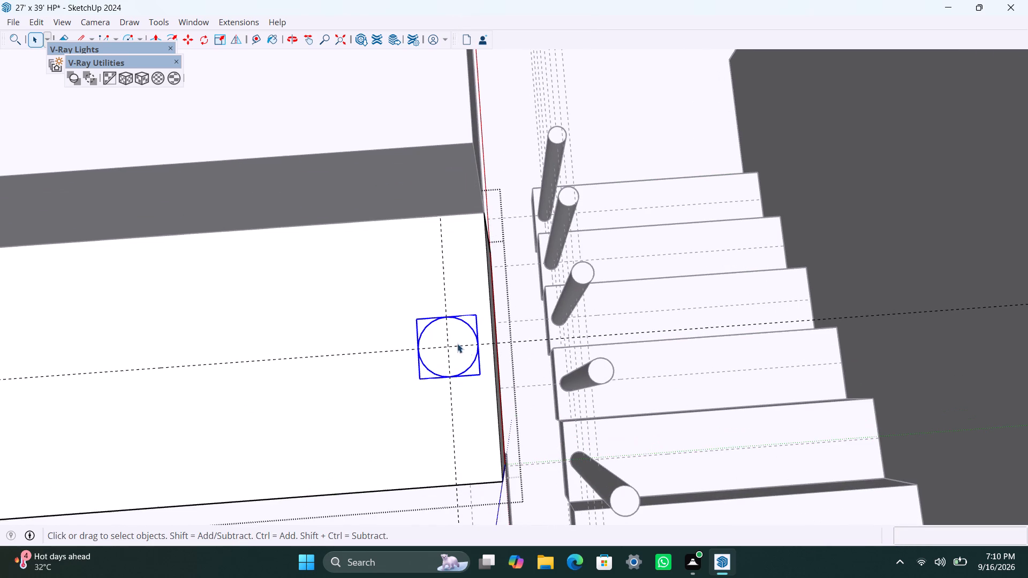
{"action": "triple_click", "coordinate": [468, 352]}
{"action": "key", "text": "p"}
{"action": "left_click_drag", "start_coordinate": [468, 352], "coordinate": [468, 319]}
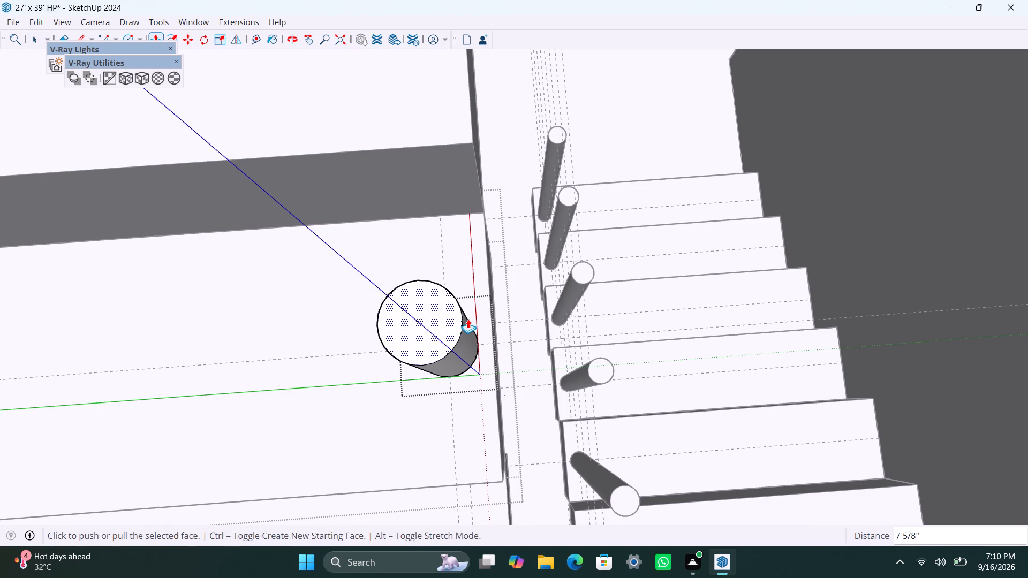
{"action": "type", "text": "3'"}
{"action": "key", "text": "Return"}
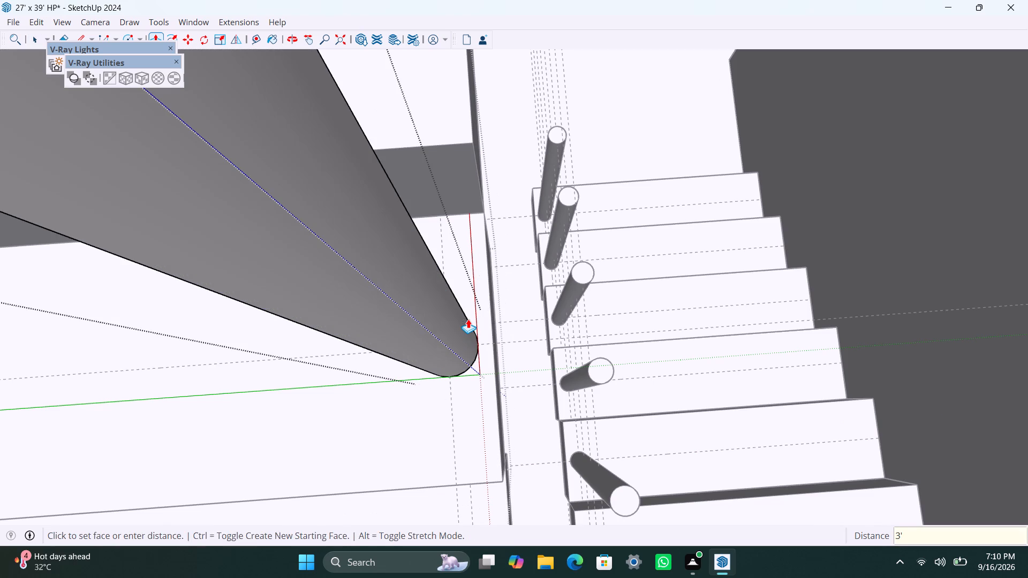
{"action": "key", "text": "space"}
On the second flight's sixth step, place guides 4.5" from the tread's back edge and 1.5" from its open side edge.
{"action": "scroll", "coordinate": [481, 290], "scroll_direction": "down", "scroll_amount": 15}
{"action": "middle_click_drag", "start_coordinate": [435, 341], "coordinate": [475, 385]}
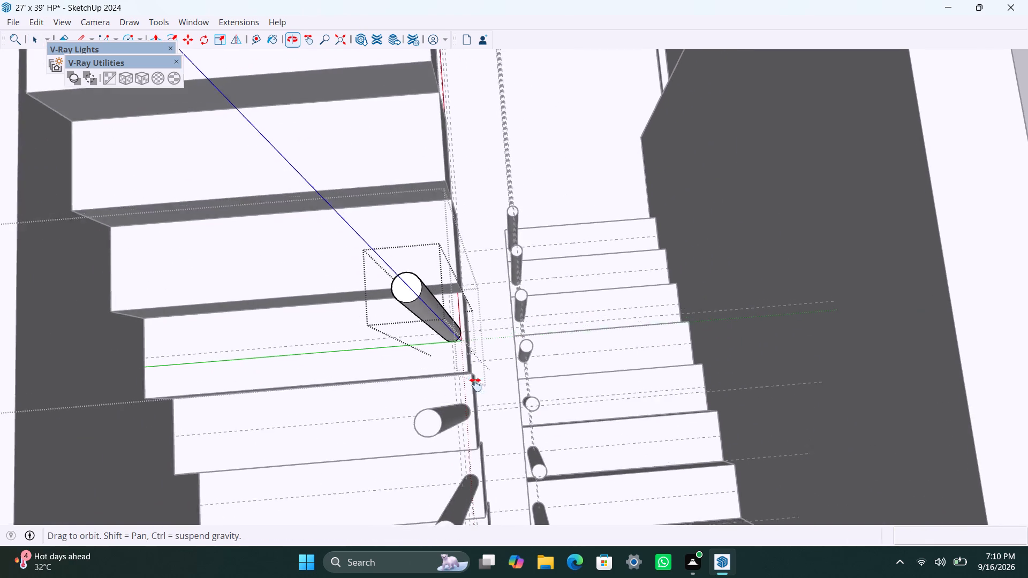
{"action": "middle_click_drag", "start_coordinate": [475, 385], "coordinate": [492, 406]}
{"action": "left_click", "coordinate": [424, 288]}
{"action": "double_click", "coordinate": [424, 288]}
{"action": "left_click", "coordinate": [434, 307]}
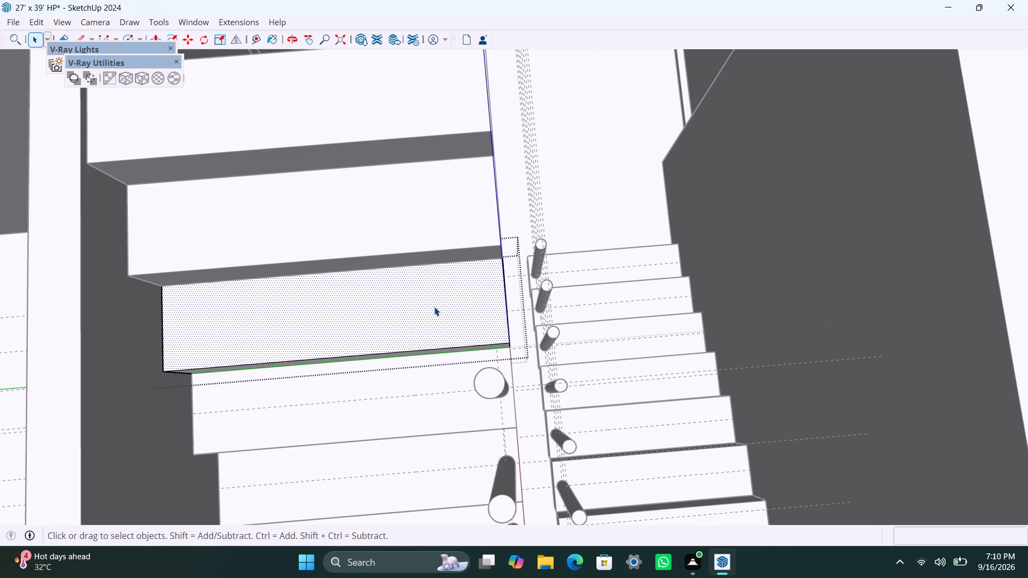
{"action": "scroll", "coordinate": [382, 282], "scroll_direction": "up", "scroll_amount": 1}
{"action": "key", "text": "t"}
{"action": "left_click_drag", "start_coordinate": [389, 268], "coordinate": [392, 282]}
{"action": "type", "text": "4.5\""}
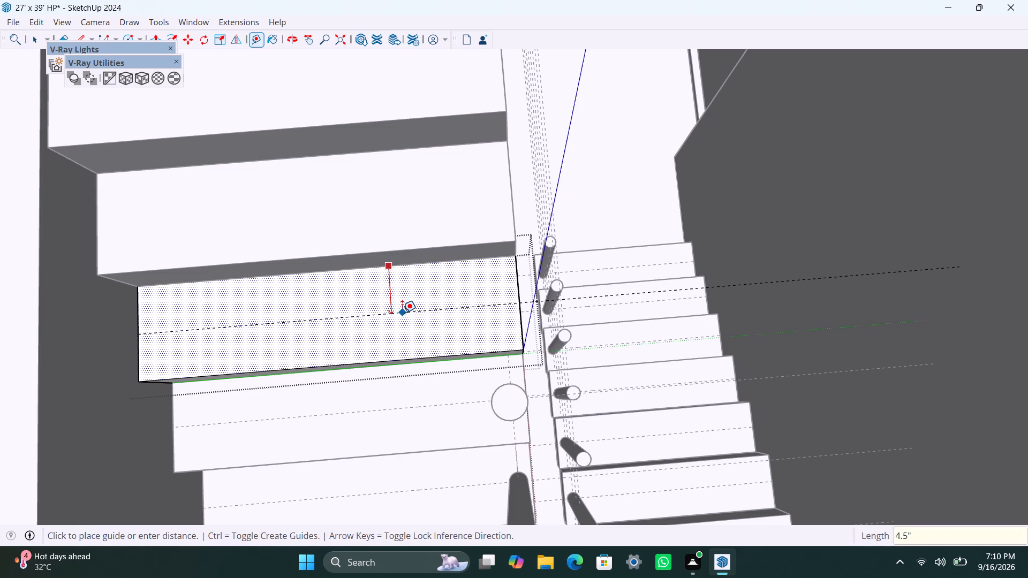
{"action": "key", "text": "Return"}
{"action": "left_click", "coordinate": [517, 278]}
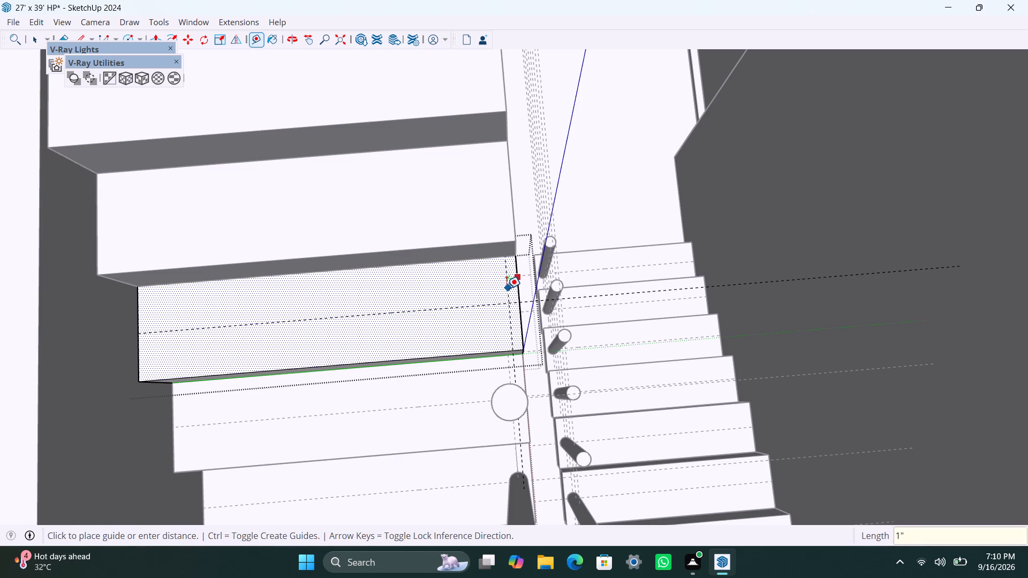
{"action": "type", "text": "1.5\""}
{"action": "key", "text": "Return"}
{"action": "key", "text": "space"}
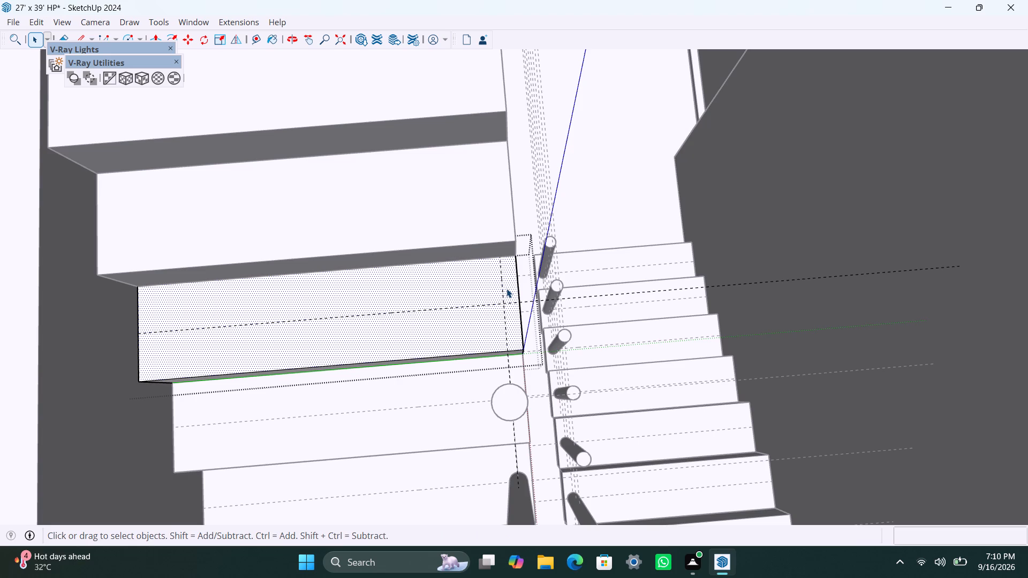
Draw a 1" radius circle at the sixth step's guide intersection and group its face with its edge.
{"action": "scroll", "coordinate": [505, 321], "scroll_direction": "up", "scroll_amount": 2}
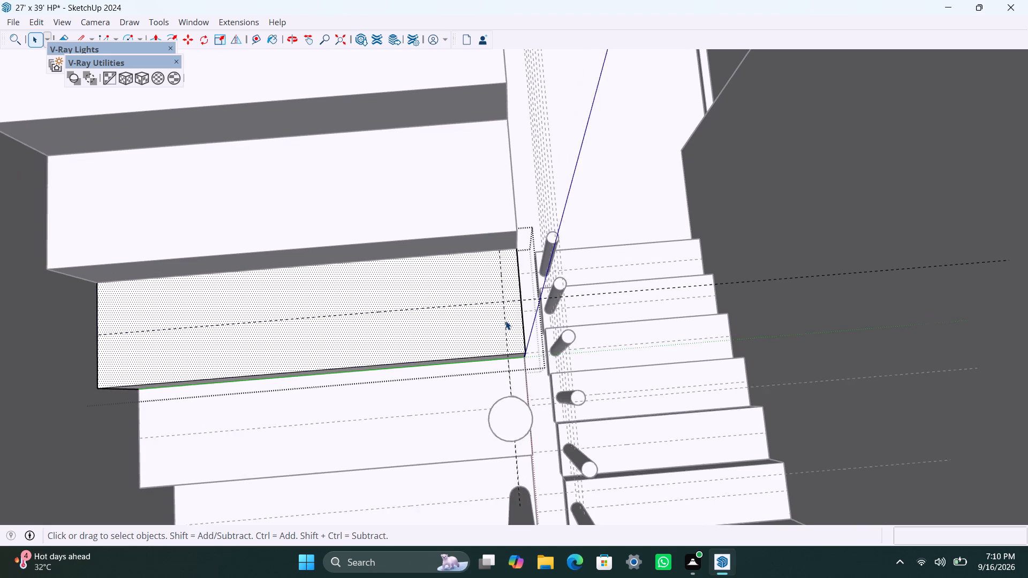
{"action": "key", "text": "r"}
{"action": "key", "text": "c"}
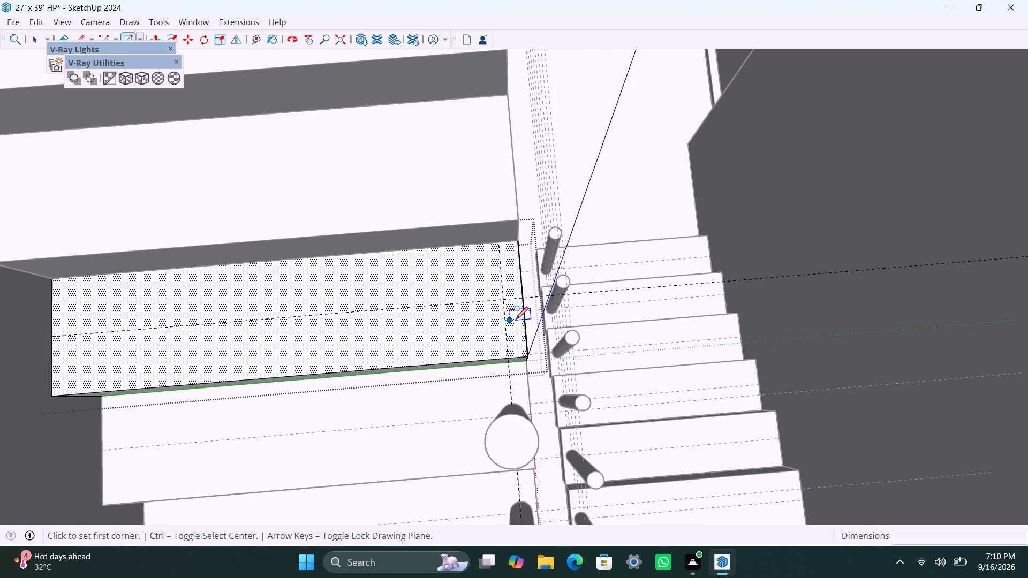
{"action": "scroll", "coordinate": [505, 305], "scroll_direction": "up", "scroll_amount": 2}
{"action": "left_click_drag", "start_coordinate": [504, 296], "coordinate": [509, 299]}
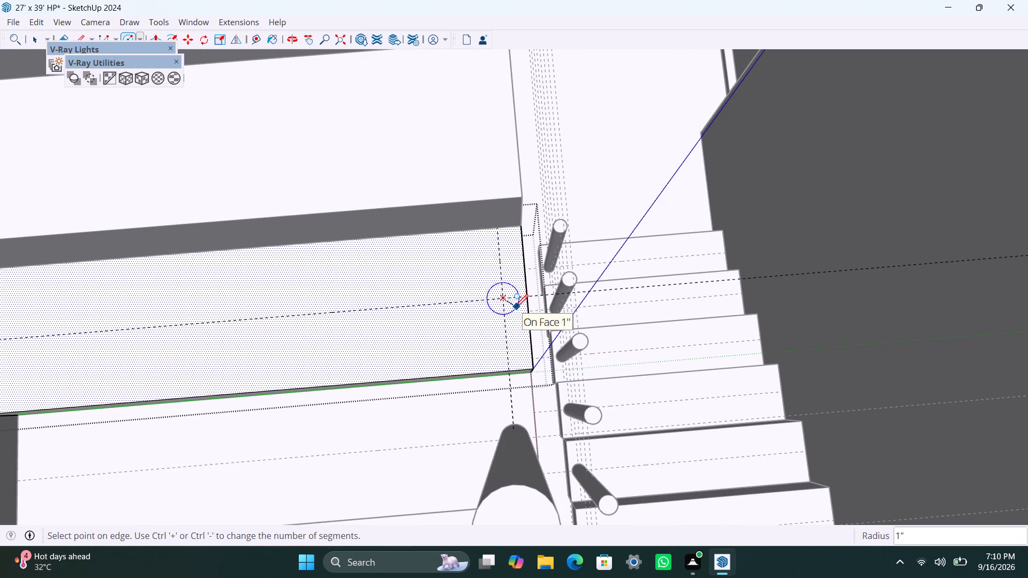
{"action": "type", "text": "1\""}
{"action": "key", "text": "Return"}
{"action": "key", "text": "space"}
{"action": "scroll", "coordinate": [535, 294], "scroll_direction": "up", "scroll_amount": 2}
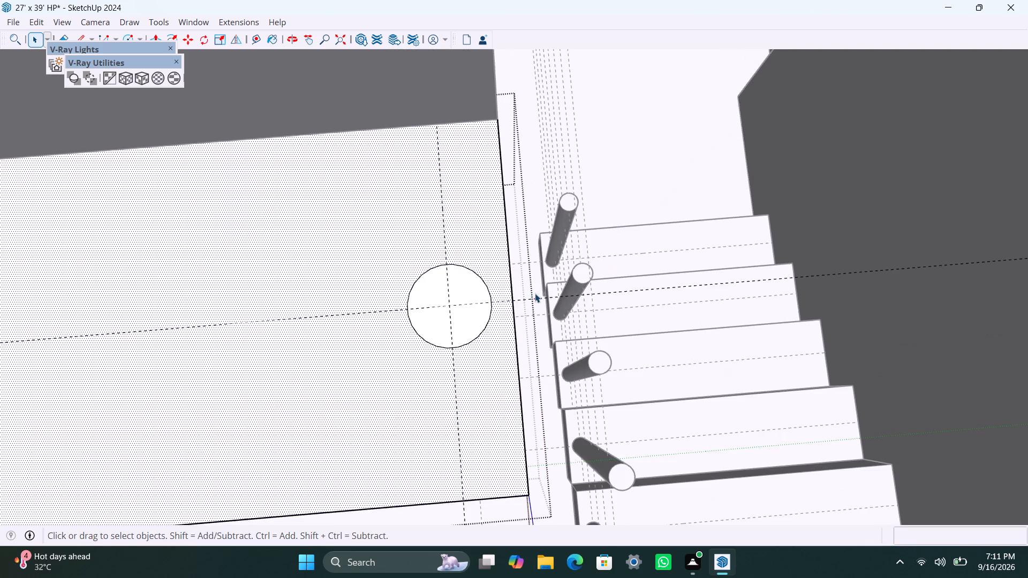
{"action": "double_click", "coordinate": [470, 331]}
{"action": "right_click_drag", "start_coordinate": [470, 331], "coordinate": [457, 331]}
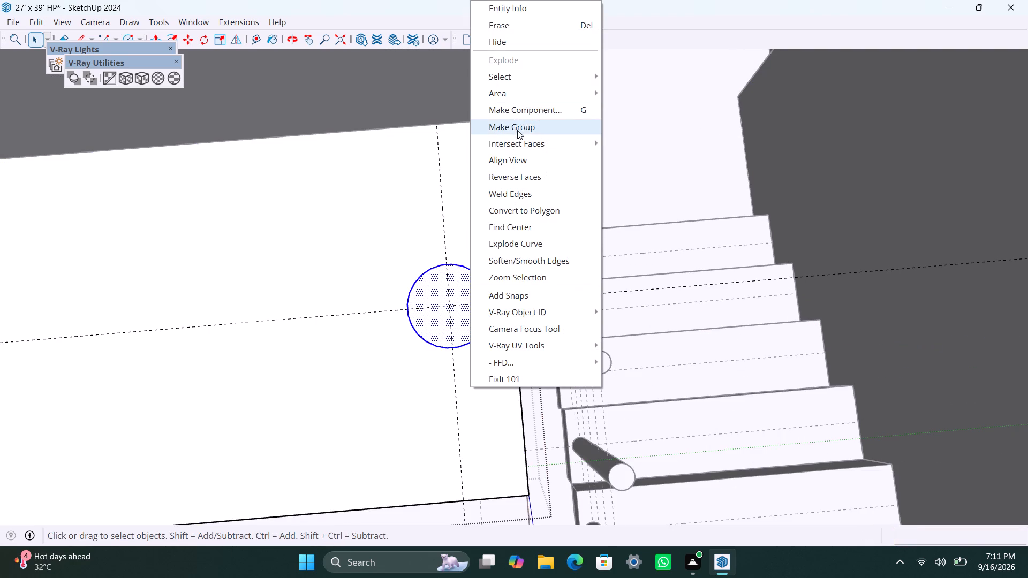
{"action": "left_click", "coordinate": [517, 130]}
Inside the circle group on the second flight's sixth step, extrude the face up 3' into a baluster post and exit the circle group.
{"action": "scroll", "coordinate": [449, 314], "scroll_direction": "up", "scroll_amount": 2}
{"action": "triple_click", "coordinate": [465, 320]}
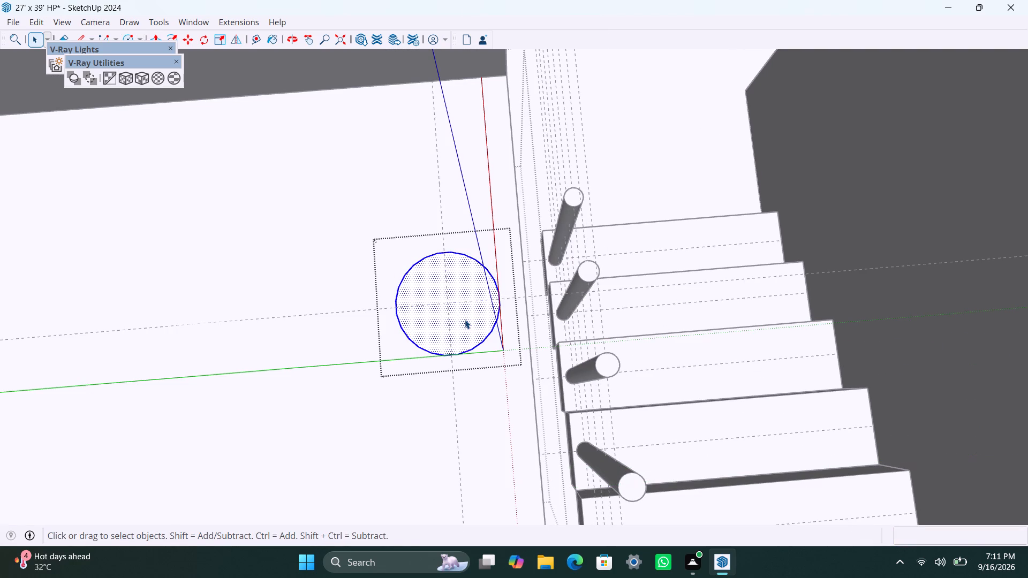
{"action": "key", "text": "p"}
{"action": "left_click_drag", "start_coordinate": [465, 320], "coordinate": [457, 278]}
{"action": "type", "text": "3'"}
{"action": "key", "text": "Return"}
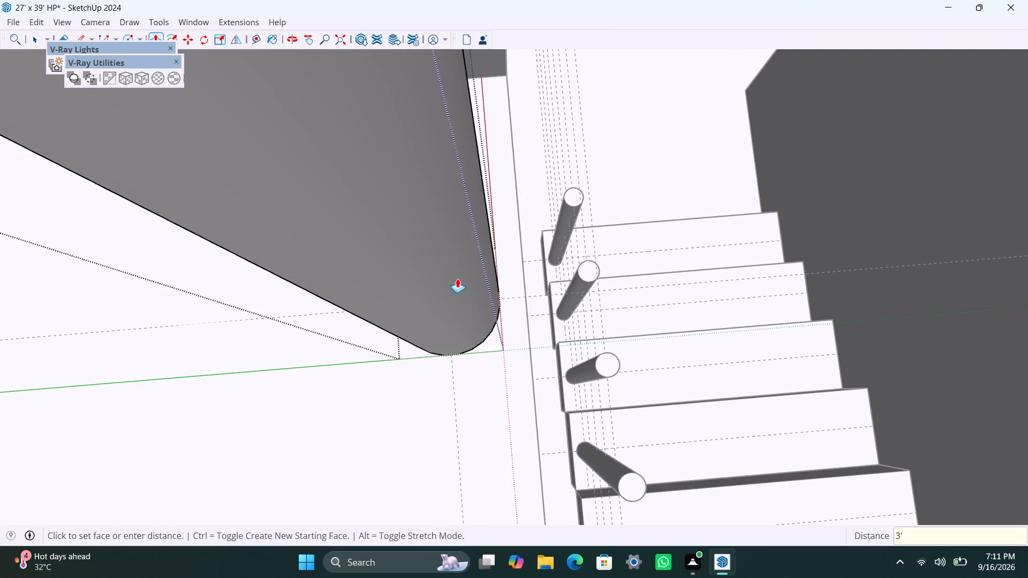
{"action": "scroll", "coordinate": [456, 339], "scroll_direction": "down", "scroll_amount": 19}
{"action": "middle_click_drag", "start_coordinate": [424, 378], "coordinate": [445, 406], "text": "shift"}
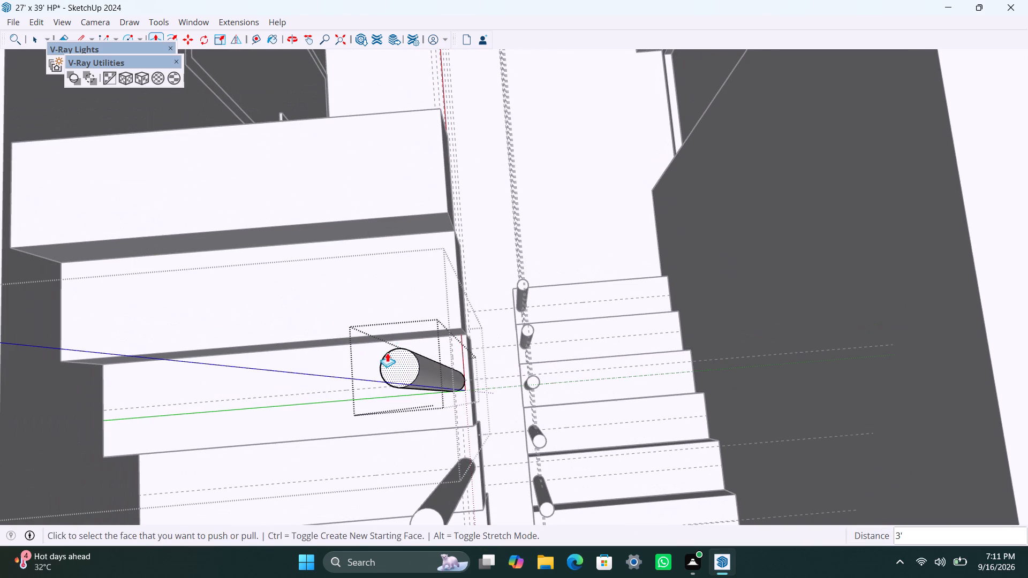
{"action": "left_click", "coordinate": [406, 267]}
{"action": "key", "text": "space"}
{"action": "double_click", "coordinate": [406, 267]}
{"action": "left_click", "coordinate": [391, 157]}
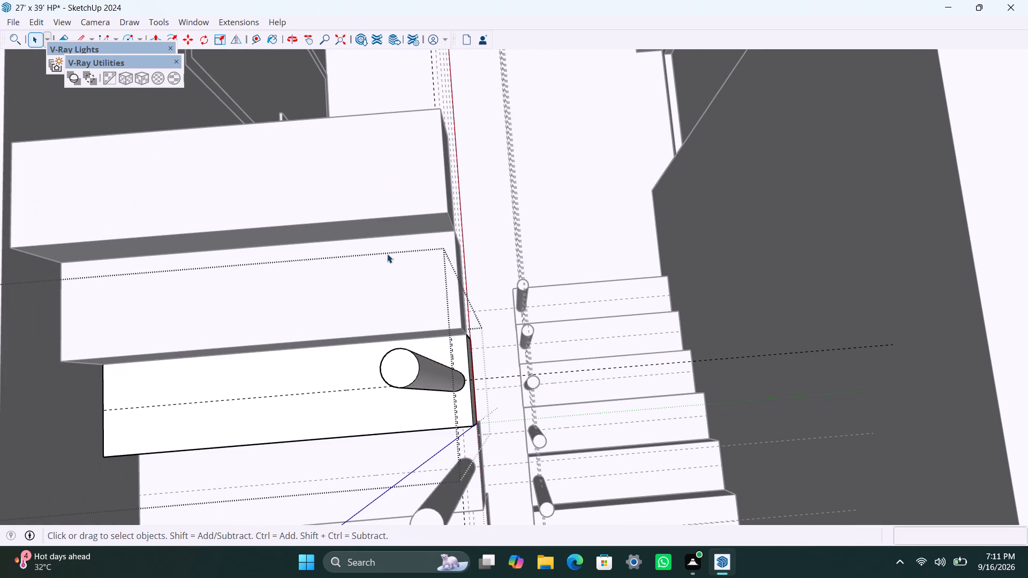
On the second flight's seventh step, place a guide 4.5" from the tread's back edge.
{"action": "double_click", "coordinate": [381, 288]}
{"action": "key", "text": "t"}
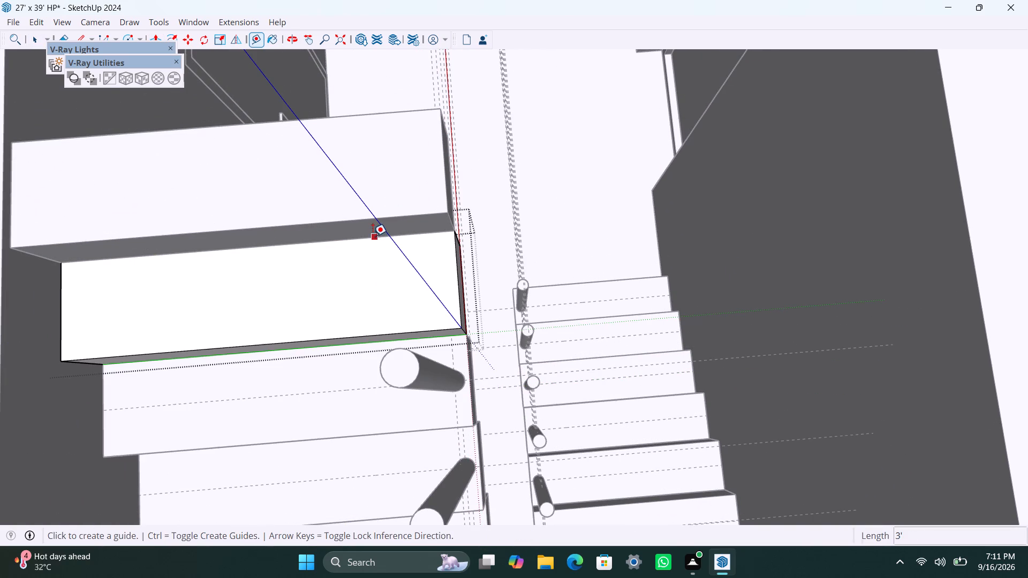
{"action": "left_click_drag", "start_coordinate": [373, 236], "coordinate": [367, 250]}
{"action": "type", "text": "4.5\""}
{"action": "key", "text": "Return"}
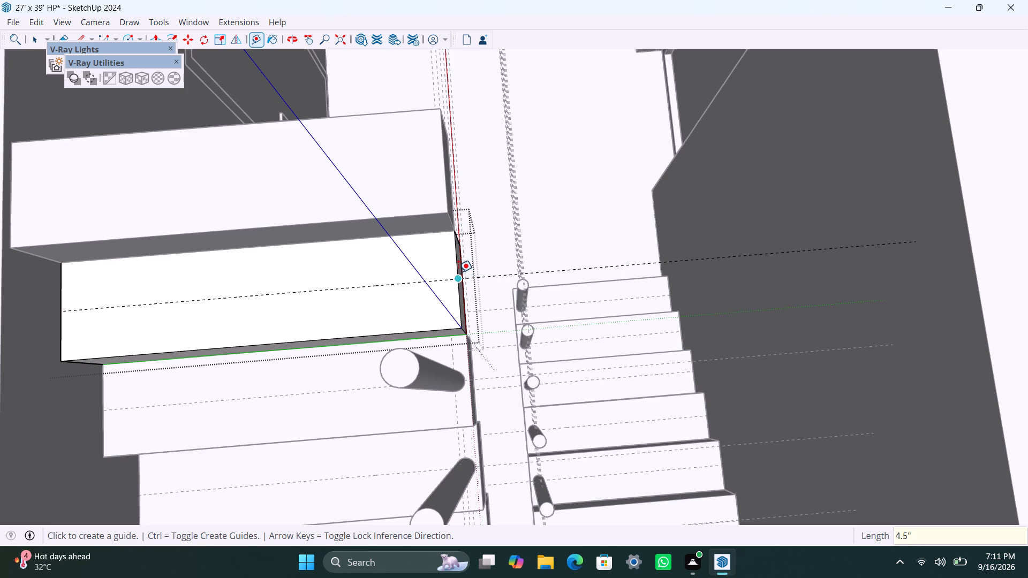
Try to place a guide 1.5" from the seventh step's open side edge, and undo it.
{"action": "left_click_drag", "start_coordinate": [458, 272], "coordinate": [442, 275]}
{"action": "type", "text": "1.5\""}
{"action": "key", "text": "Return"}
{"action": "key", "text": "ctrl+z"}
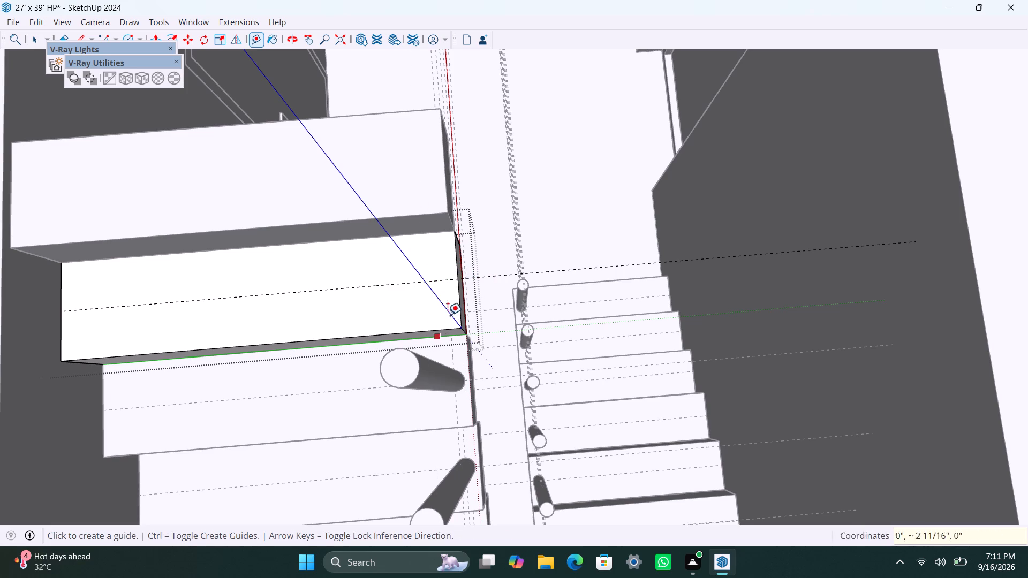
Place a guide 1.5" from the open side edge of the second flight's seventh step.
{"action": "scroll", "coordinate": [449, 307], "scroll_direction": "up", "scroll_amount": 2}
{"action": "left_click", "coordinate": [461, 258]}
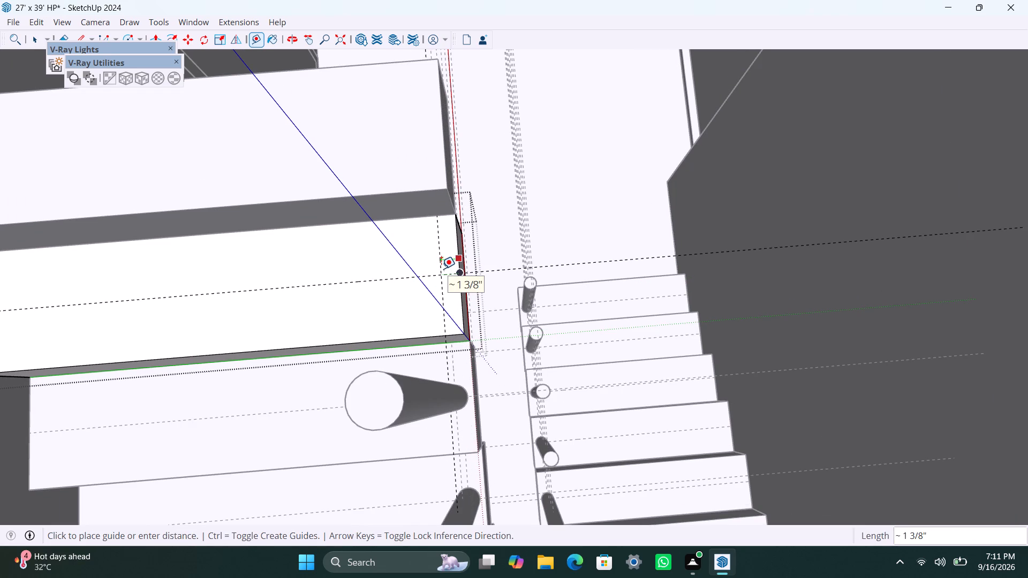
{"action": "type", "text": "1.5\""}
{"action": "key", "text": "Return"}
Draw a 1" radius circle at the seventh step's guide intersection and group its face with its edge.
{"action": "key", "text": "c"}
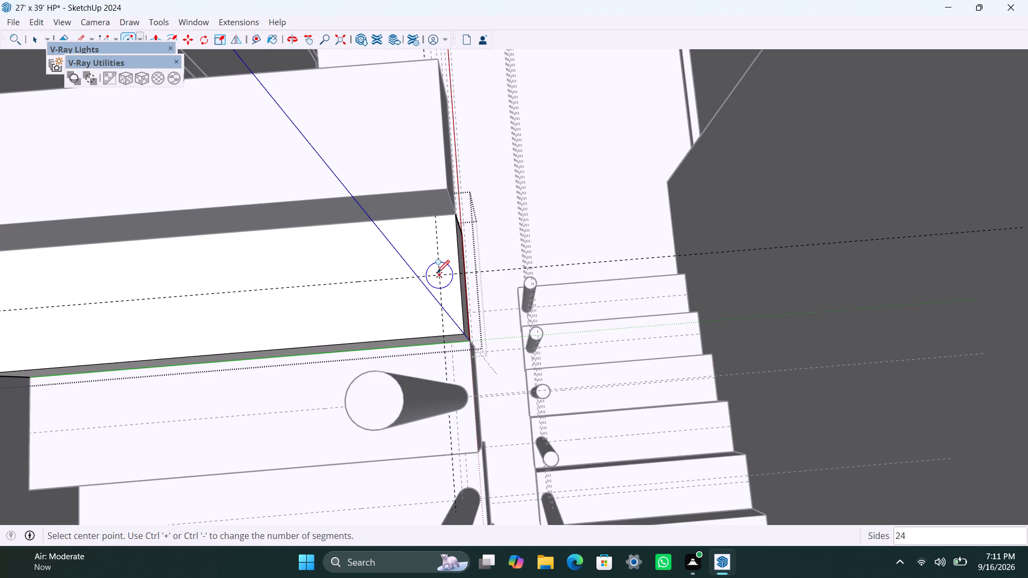
{"action": "left_click_drag", "start_coordinate": [437, 272], "coordinate": [437, 279]}
{"action": "type", "text": "1\""}
{"action": "key", "text": "Return"}
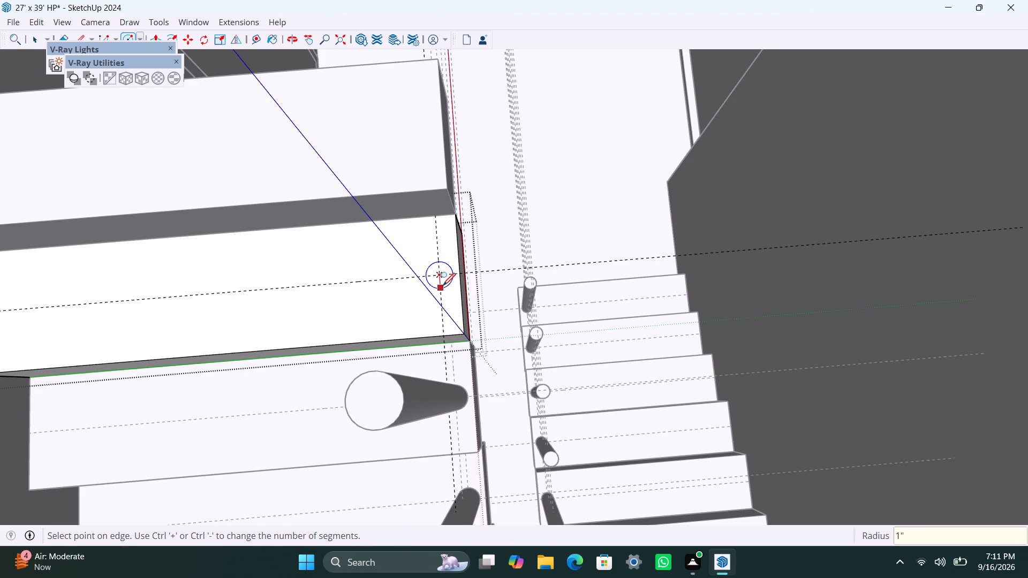
{"action": "key", "text": "space"}
{"action": "scroll", "coordinate": [447, 282], "scroll_direction": "up", "scroll_amount": 2}
{"action": "double_click", "coordinate": [447, 282]}
{"action": "right_click", "coordinate": [447, 282]}
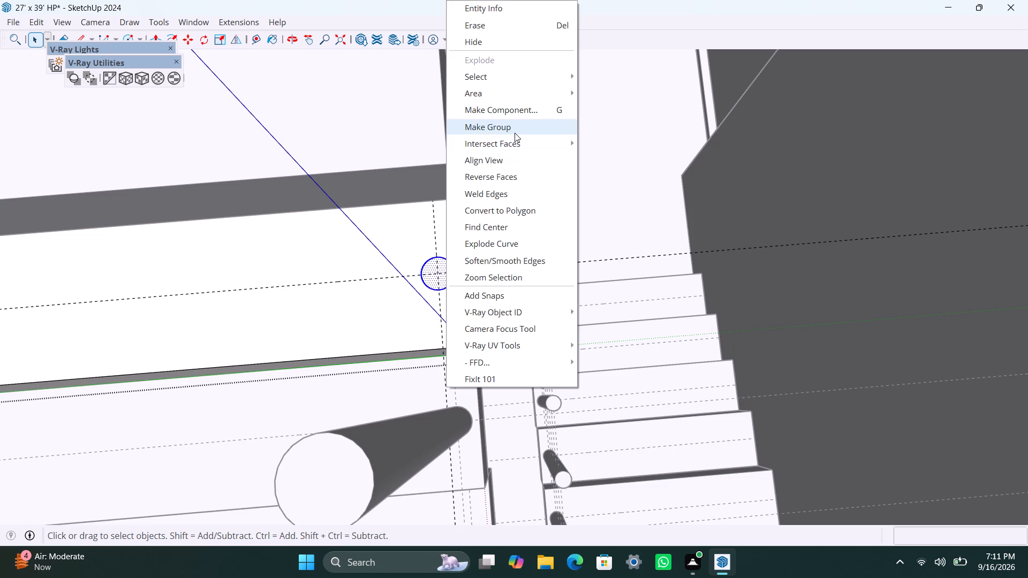
{"action": "left_click", "coordinate": [515, 133]}
Inside the circle group on the second flight's seventh step, extrude the face up 3' into a baluster post.
{"action": "scroll", "coordinate": [438, 283], "scroll_direction": "up", "scroll_amount": 3}
{"action": "triple_click", "coordinate": [443, 284]}
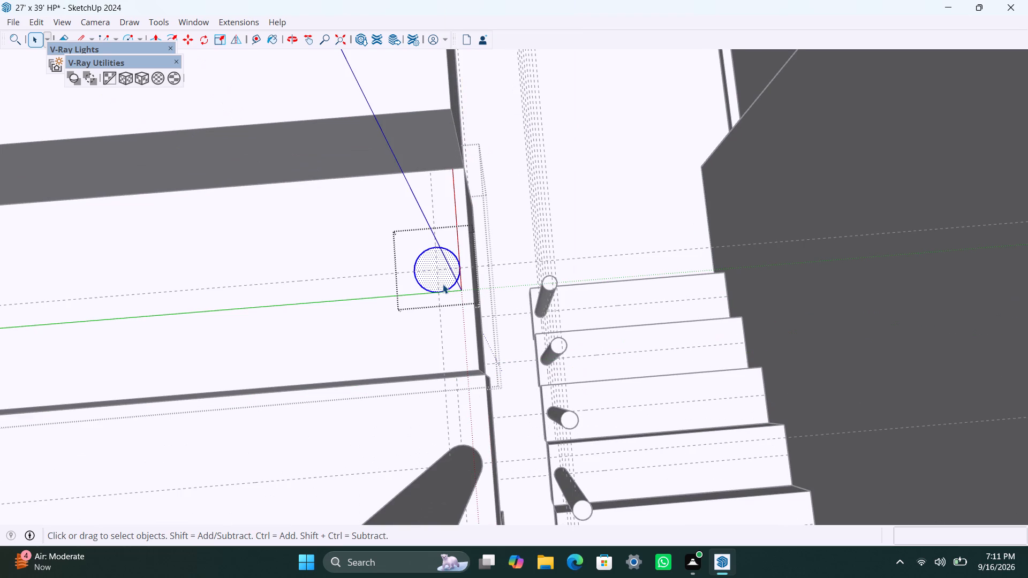
{"action": "key", "text": "p"}
{"action": "left_click_drag", "start_coordinate": [443, 284], "coordinate": [438, 258]}
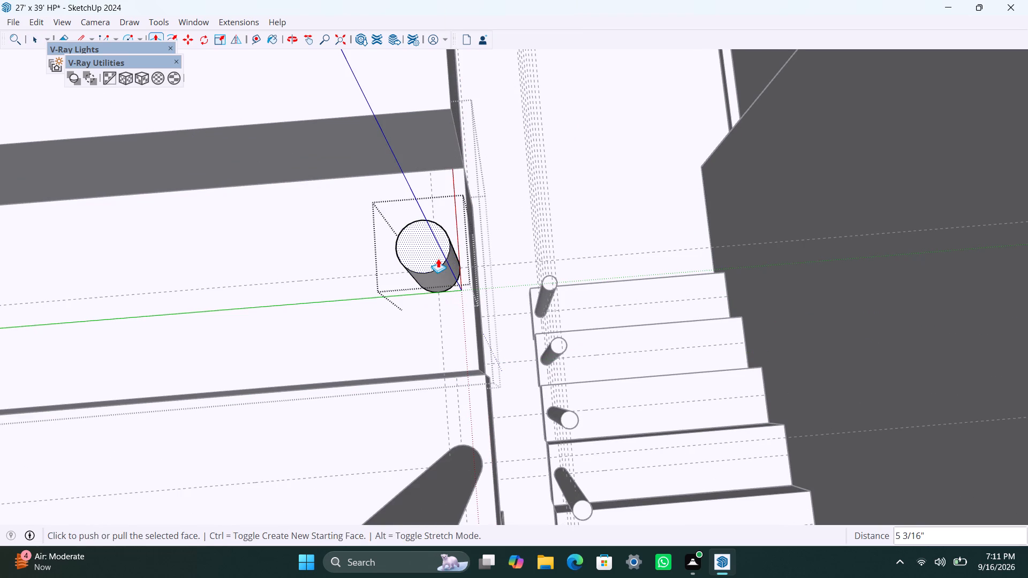
{"action": "type", "text": "3'"}
{"action": "key", "text": "Return"}
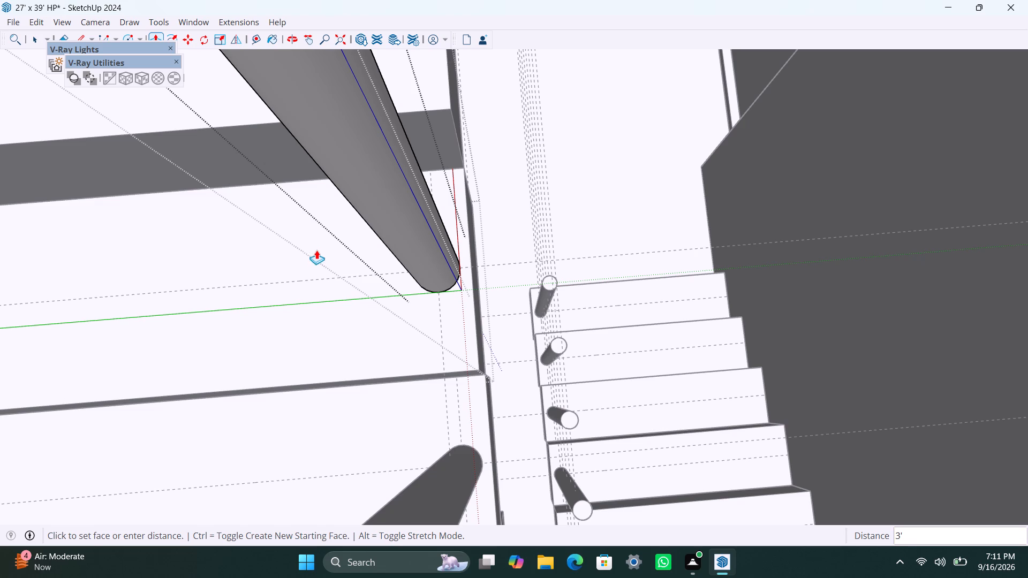
{"action": "key", "text": "space"}
On the second flight's eighth step, place guides 4.5" from the tread's back edge and 1.5" from its open side edge.
{"action": "scroll", "coordinate": [314, 252], "scroll_direction": "down", "scroll_amount": 11}
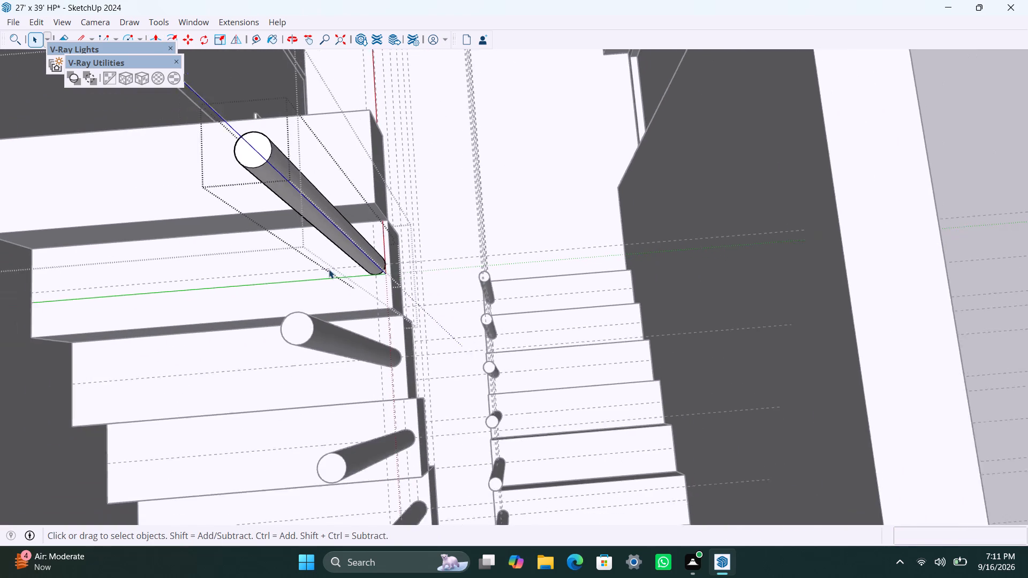
{"action": "scroll", "coordinate": [329, 269], "scroll_direction": "down", "scroll_amount": 3}
{"action": "middle_click_drag", "start_coordinate": [339, 274], "coordinate": [395, 358], "text": "shift"}
{"action": "double_click", "coordinate": [385, 283]}
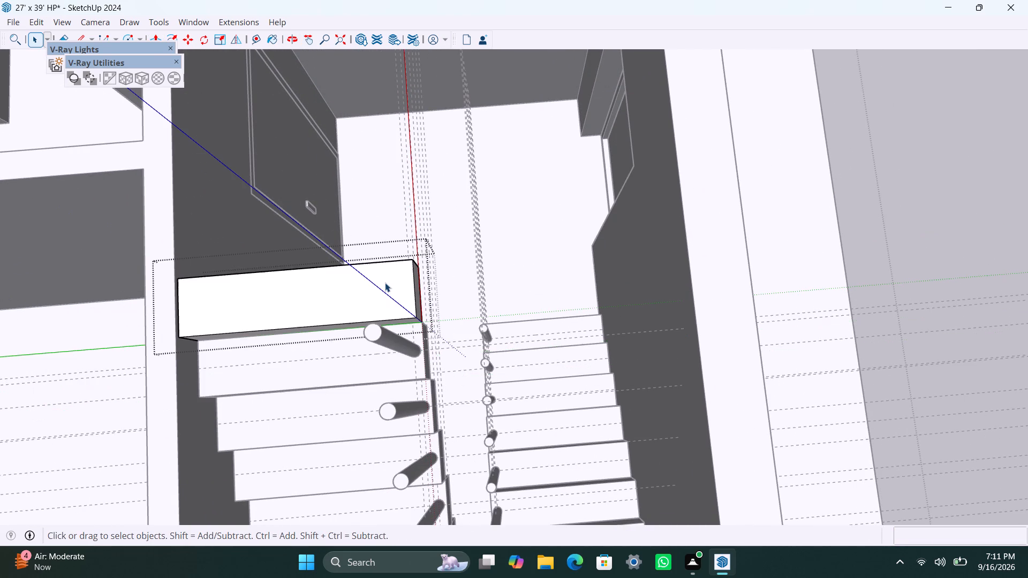
{"action": "scroll", "coordinate": [391, 288], "scroll_direction": "up", "scroll_amount": 2}
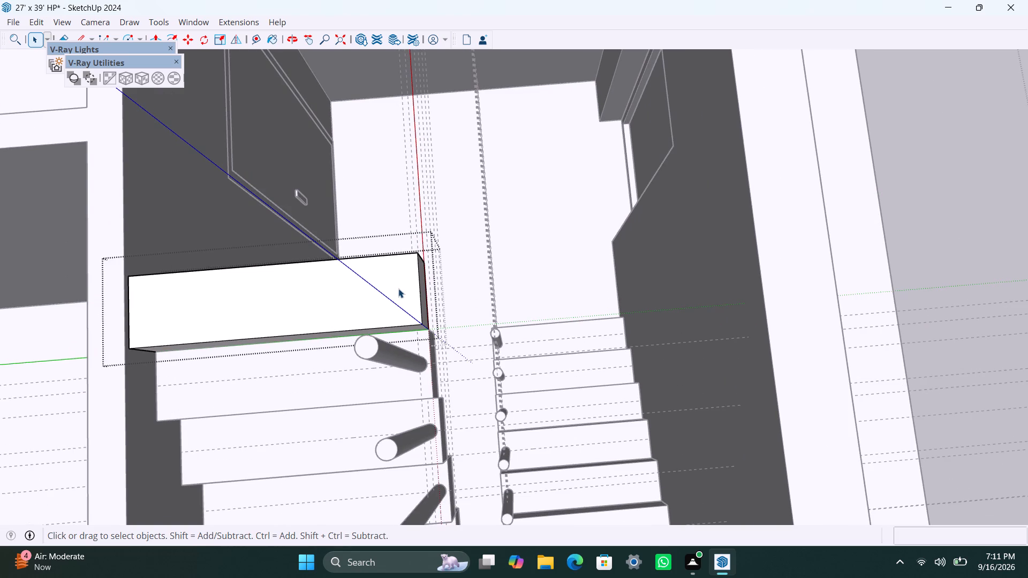
{"action": "key", "text": "t"}
{"action": "left_click_drag", "start_coordinate": [394, 255], "coordinate": [393, 260]}
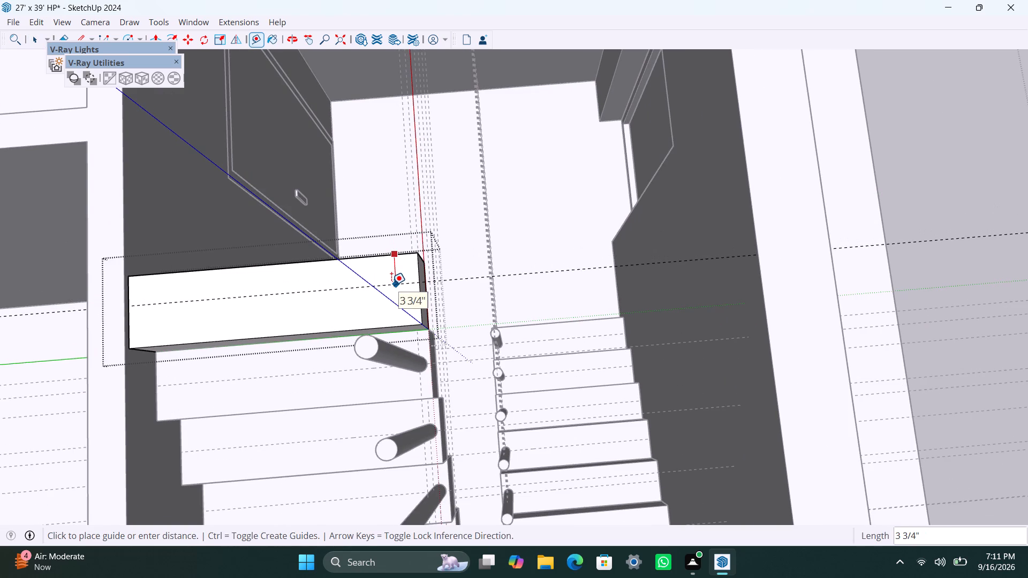
{"action": "key", "text": "3"}
{"action": "key", "text": "BackSpace"}
{"action": "type", "text": "4.5\""}
{"action": "key", "text": "Return"}
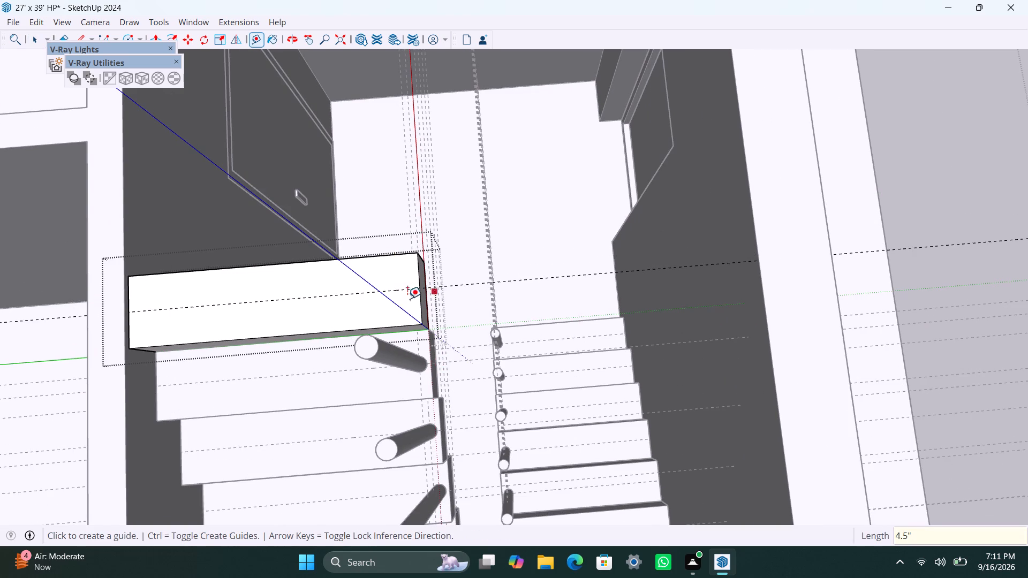
{"action": "scroll", "coordinate": [407, 299], "scroll_direction": "up", "scroll_amount": 4}
{"action": "left_click", "coordinate": [421, 275]}
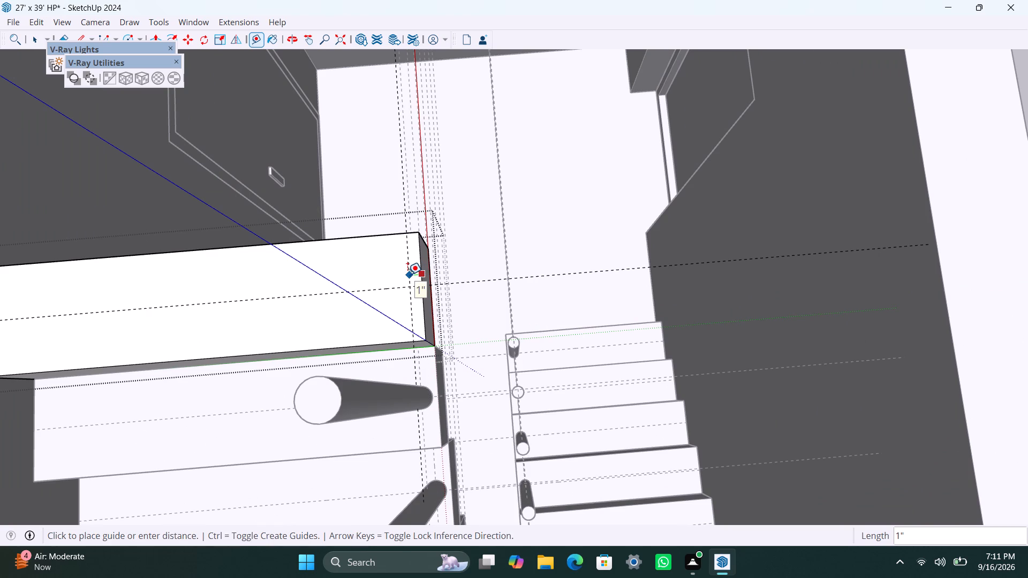
{"action": "type", "text": "1.5\""}
{"action": "key", "text": "Return"}
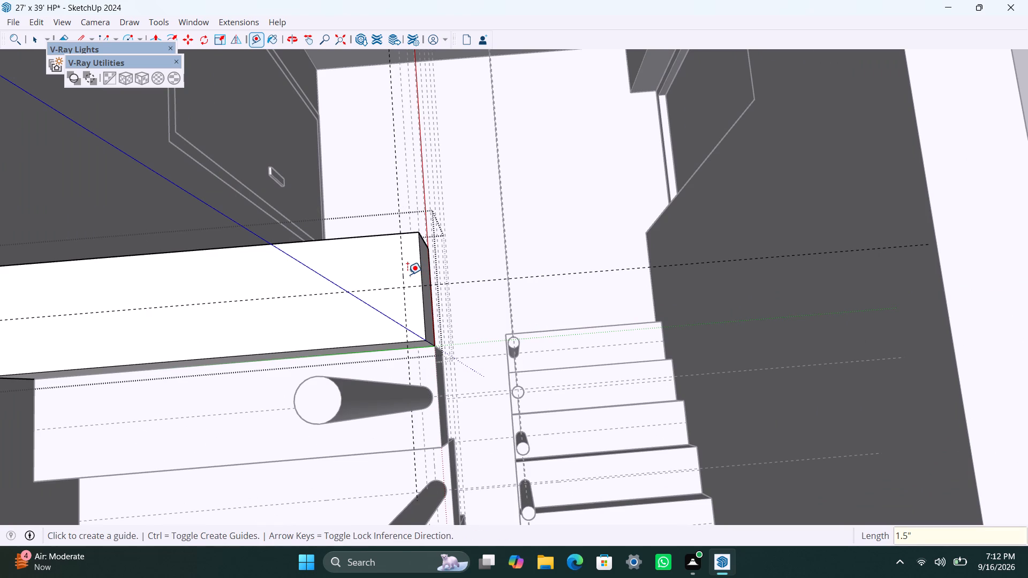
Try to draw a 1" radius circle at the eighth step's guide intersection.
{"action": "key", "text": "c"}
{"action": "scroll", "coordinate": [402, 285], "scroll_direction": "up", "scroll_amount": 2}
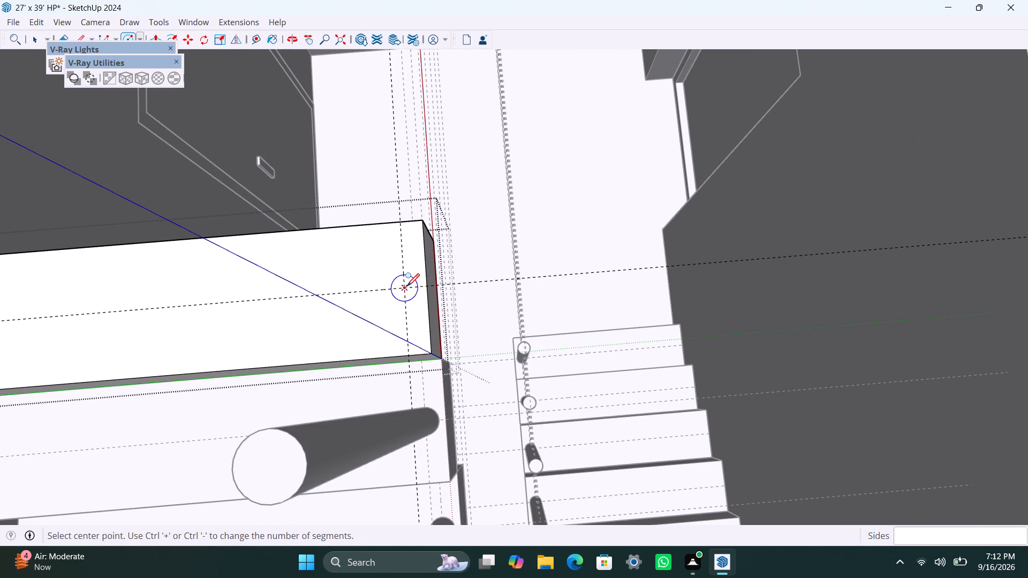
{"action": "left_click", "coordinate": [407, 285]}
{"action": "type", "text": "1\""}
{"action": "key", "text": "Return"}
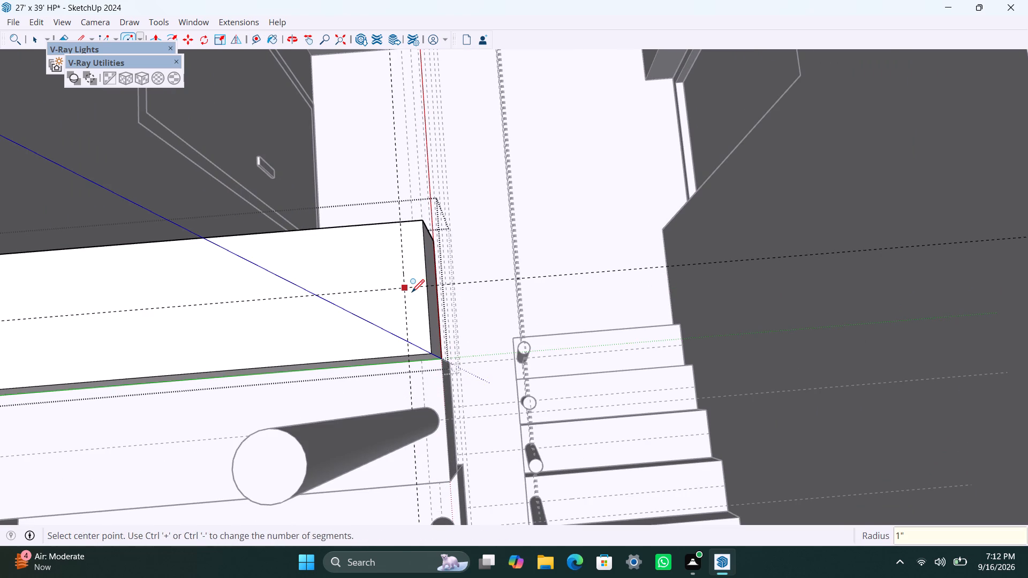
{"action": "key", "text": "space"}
Draw a 1" radius circle at the eighth step's guide intersection and group its face with its edge.
{"action": "key", "text": "c"}
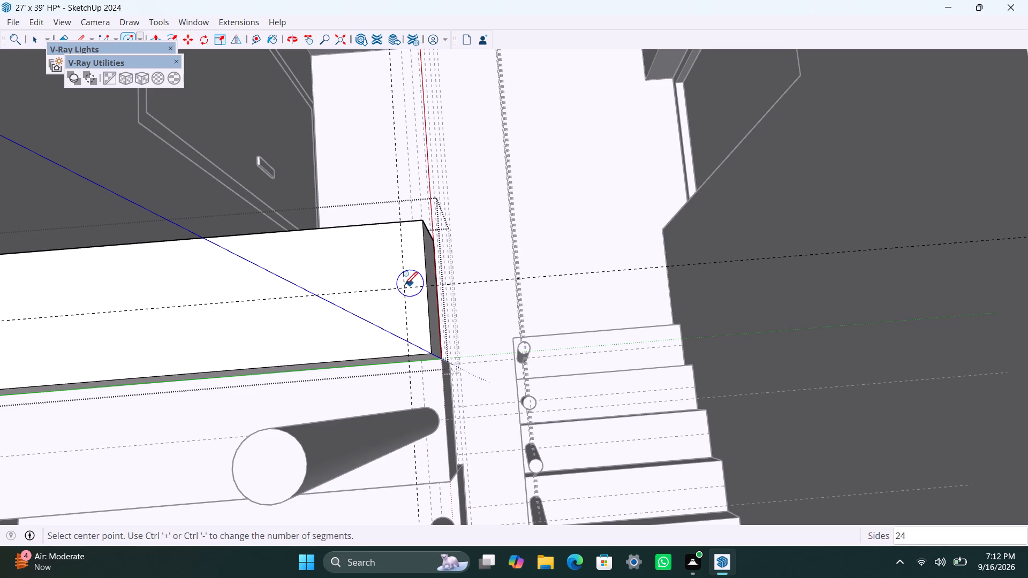
{"action": "left_click", "coordinate": [407, 288]}
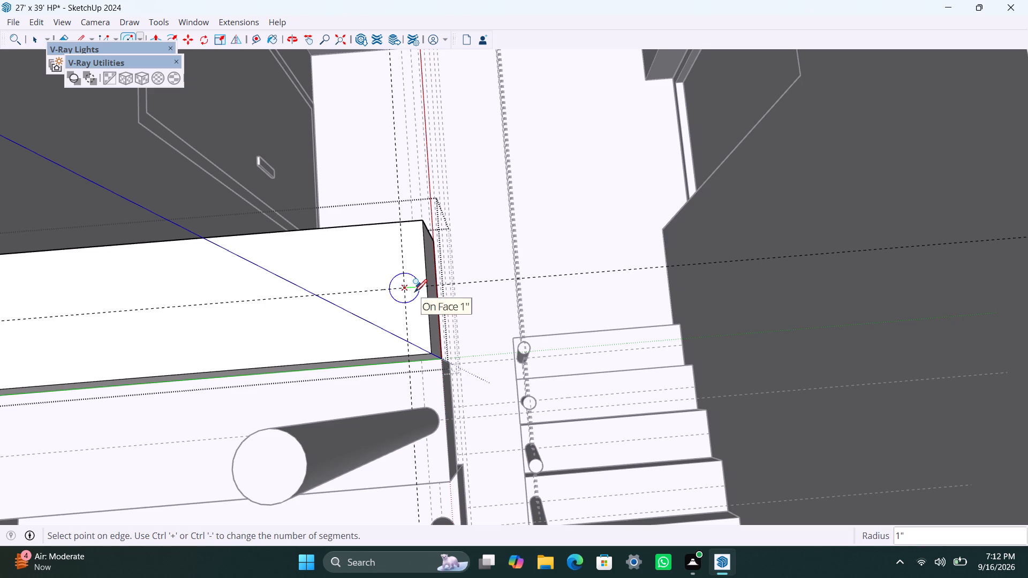
{"action": "type", "text": "1\""}
{"action": "key", "text": "Return"}
{"action": "key", "text": "space"}
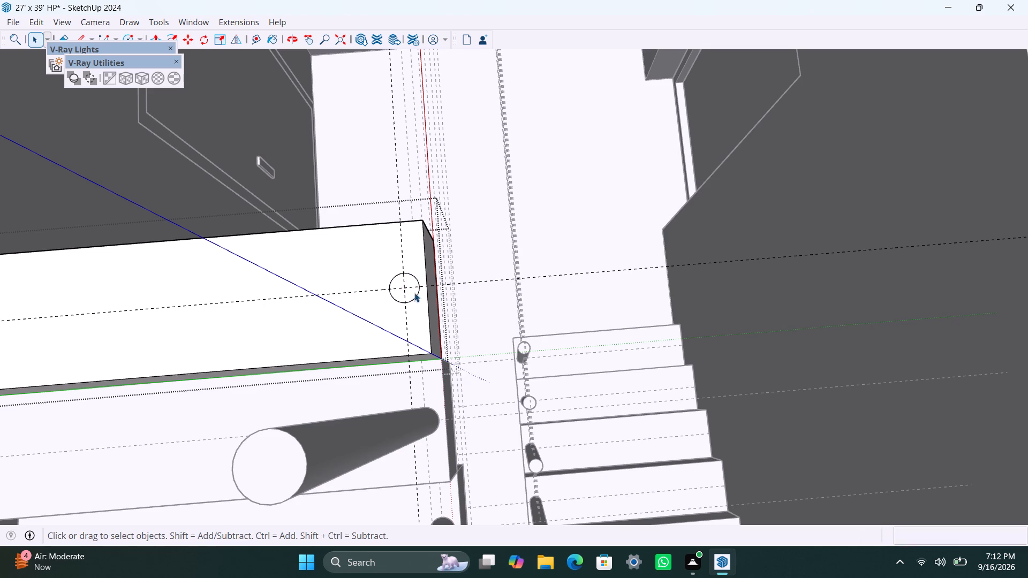
{"action": "scroll", "coordinate": [403, 283], "scroll_direction": "up", "scroll_amount": 3}
{"action": "double_click", "coordinate": [407, 278]}
{"action": "right_click", "coordinate": [407, 278]}
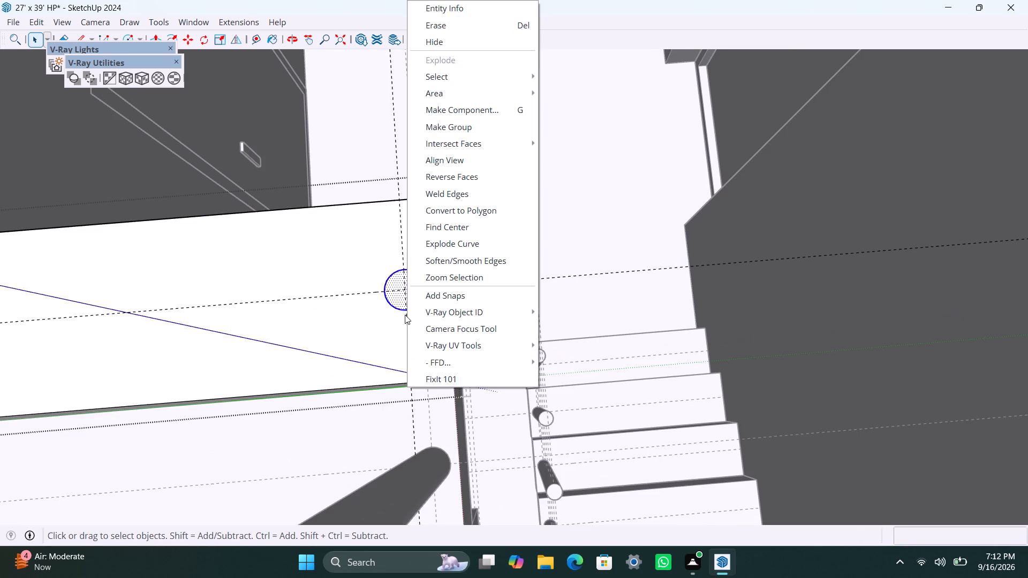
{"action": "left_click", "coordinate": [452, 134]}
Inside the circle group on the second flight's eighth step, extrude the face up 3' into a baluster post and exit the circle and step groups.
{"action": "scroll", "coordinate": [407, 292], "scroll_direction": "up", "scroll_amount": 2}
{"action": "triple_click", "coordinate": [411, 298]}
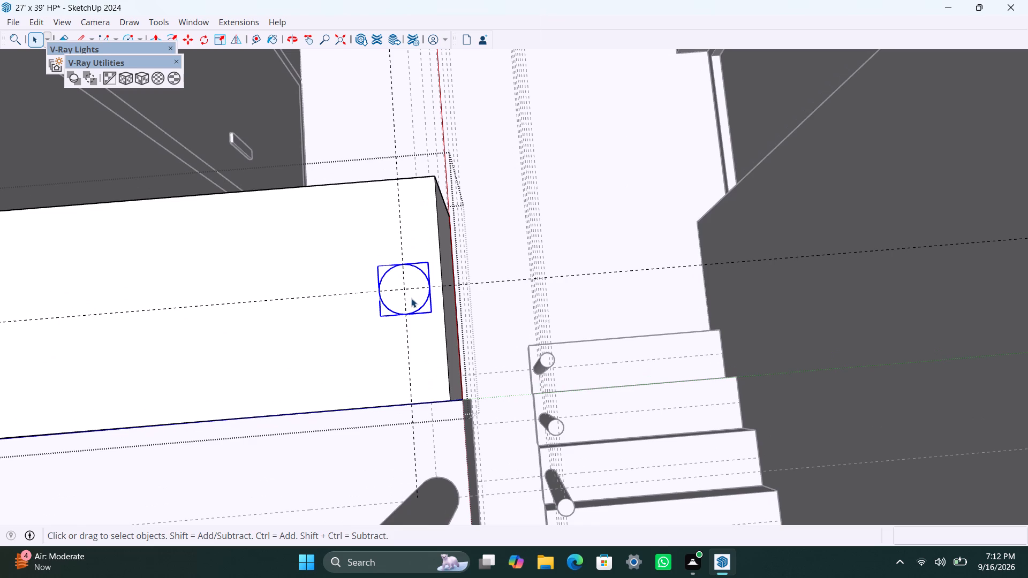
{"action": "key", "text": "p"}
{"action": "left_click_drag", "start_coordinate": [411, 298], "coordinate": [393, 261]}
{"action": "type", "text": "3'"}
{"action": "key", "text": "Return"}
{"action": "key", "text": "space"}
{"action": "scroll", "coordinate": [405, 457], "scroll_direction": "down", "scroll_amount": 16}
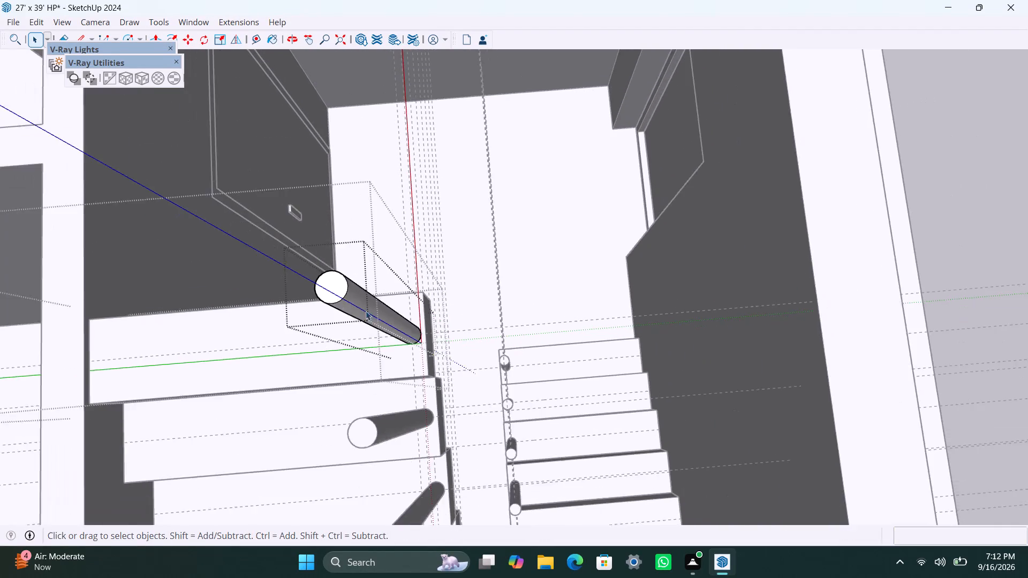
{"action": "scroll", "coordinate": [366, 311], "scroll_direction": "down", "scroll_amount": 10}
{"action": "left_click", "coordinate": [746, 114]}
{"action": "double_click", "coordinate": [758, 169]}
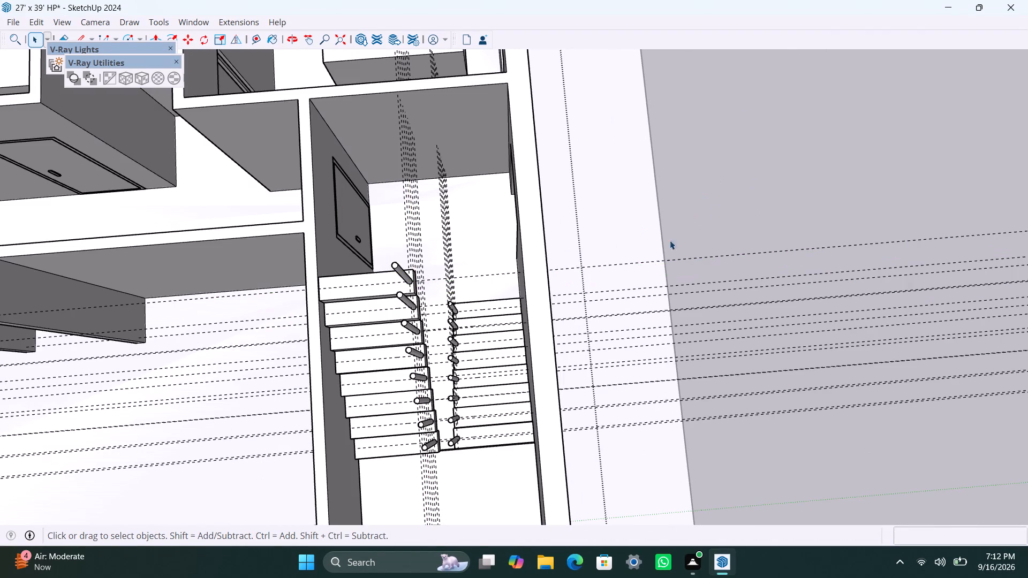
Delete all guides in the model.
{"action": "scroll", "coordinate": [428, 339], "scroll_direction": "down", "scroll_amount": 4}
{"action": "left_click", "coordinate": [35, 20]}
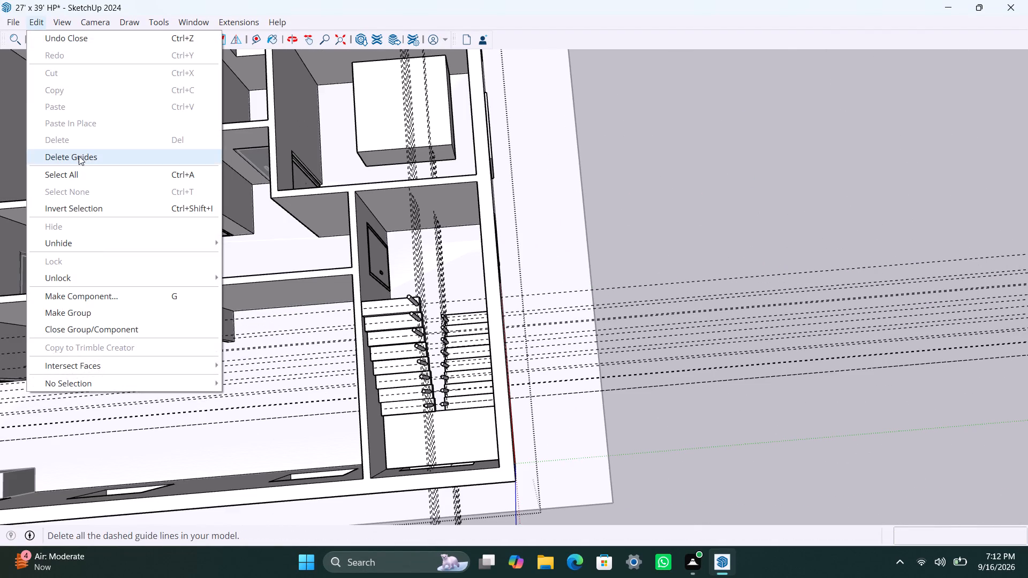
{"action": "left_click", "coordinate": [79, 157]}
Save the house model and exit the open group.
{"action": "scroll", "coordinate": [467, 358], "scroll_direction": "down", "scroll_amount": 2}
{"action": "middle_click_drag", "start_coordinate": [394, 382], "coordinate": [481, 381], "text": "shift"}
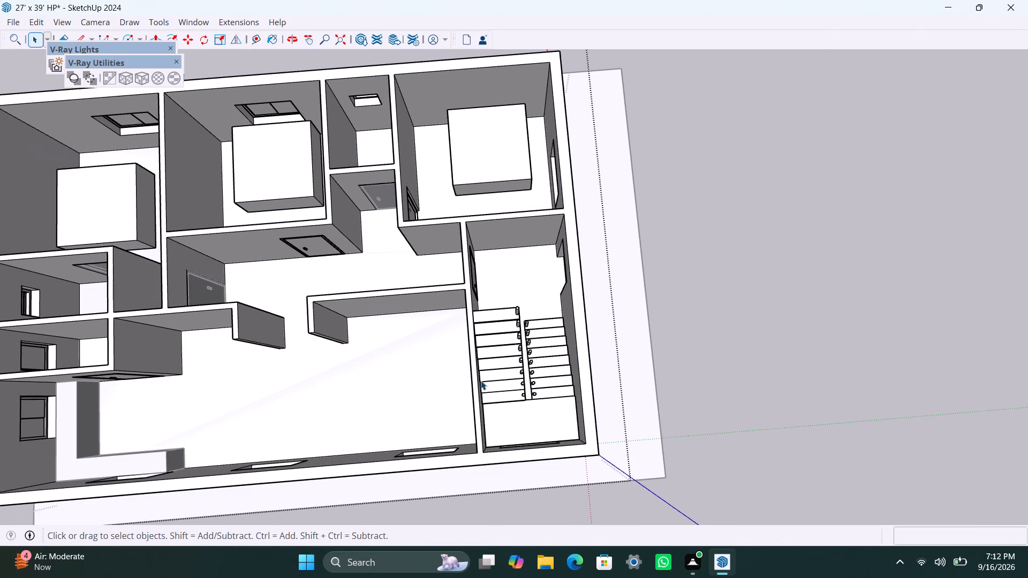
{"action": "key", "text": "ctrl+s"}
{"action": "key", "text": "space"}
{"action": "left_click", "coordinate": [742, 389]}
Examine the baluster posts along both flights of the staircase from several angles.
{"action": "scroll", "coordinate": [510, 414], "scroll_direction": "up", "scroll_amount": 3}
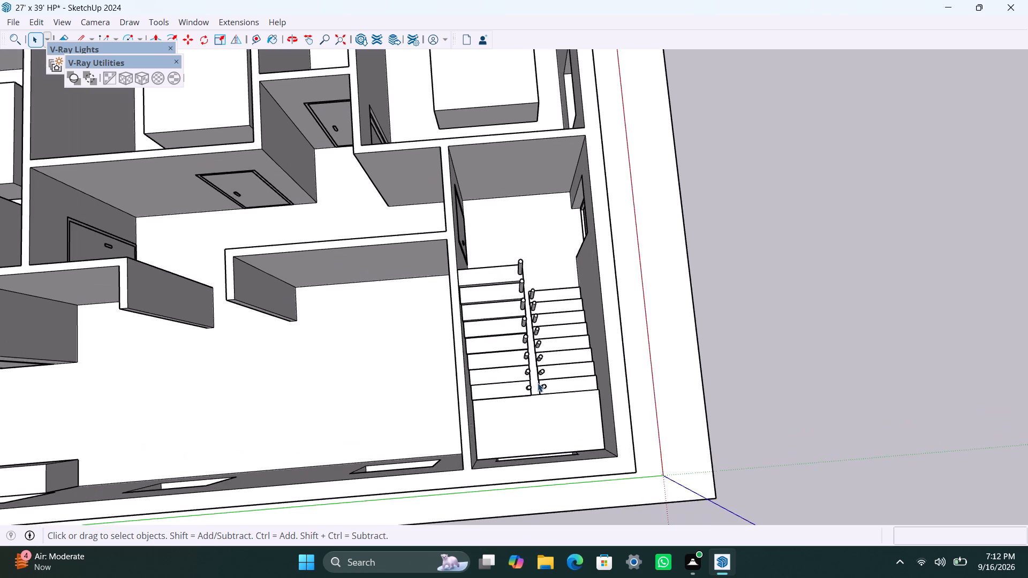
{"action": "middle_click_drag", "start_coordinate": [538, 383], "coordinate": [324, 369]}
{"action": "scroll", "coordinate": [488, 360], "scroll_direction": "up", "scroll_amount": 6}
{"action": "middle_click_drag", "start_coordinate": [465, 397], "coordinate": [345, 423]}
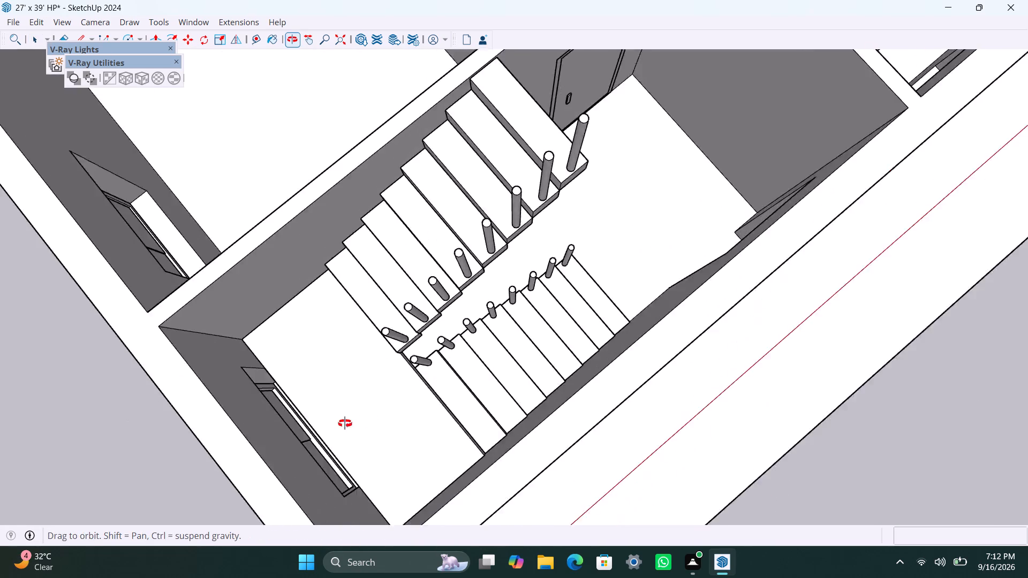
{"action": "middle_click_drag", "start_coordinate": [345, 423], "coordinate": [303, 423]}
{"action": "scroll", "coordinate": [422, 354], "scroll_direction": "up", "scroll_amount": 4}
{"action": "middle_click_drag", "start_coordinate": [575, 320], "coordinate": [161, 257]}
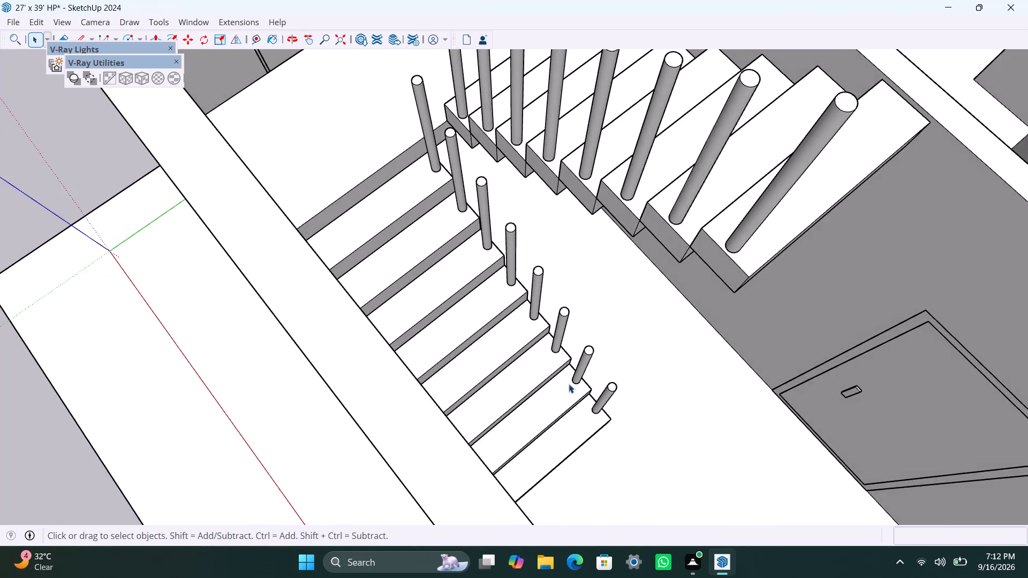
{"action": "scroll", "coordinate": [608, 420], "scroll_direction": "up", "scroll_amount": 2}
{"action": "middle_click_drag", "start_coordinate": [495, 450], "coordinate": [331, 414]}
{"action": "scroll", "coordinate": [475, 372], "scroll_direction": "down", "scroll_amount": 10}
{"action": "middle_click_drag", "start_coordinate": [554, 329], "coordinate": [497, 329]}
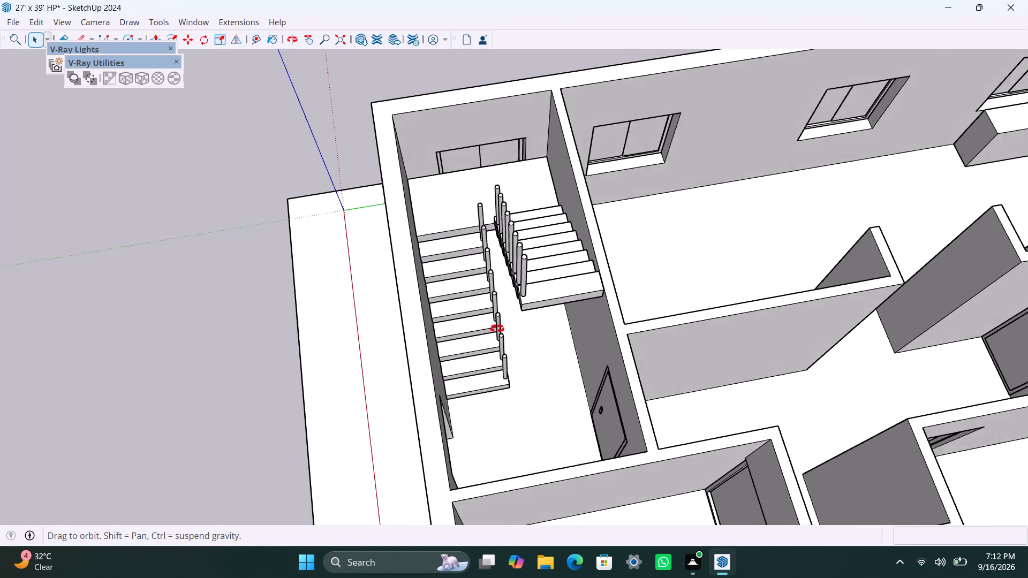
{"action": "middle_click_drag", "start_coordinate": [497, 329], "coordinate": [497, 333]}
{"action": "scroll", "coordinate": [468, 332], "scroll_direction": "up", "scroll_amount": 2}
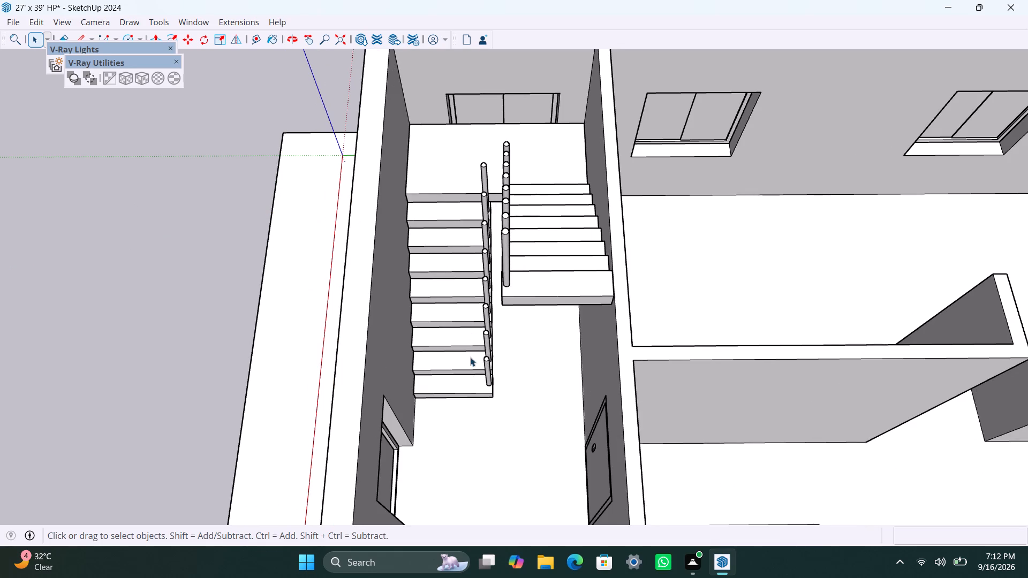
{"action": "middle_click_drag", "start_coordinate": [473, 374], "coordinate": [491, 419], "text": "shift"}
{"action": "scroll", "coordinate": [492, 238], "scroll_direction": "up", "scroll_amount": 5}
{"action": "middle_click_drag", "start_coordinate": [488, 245], "coordinate": [566, 303]}
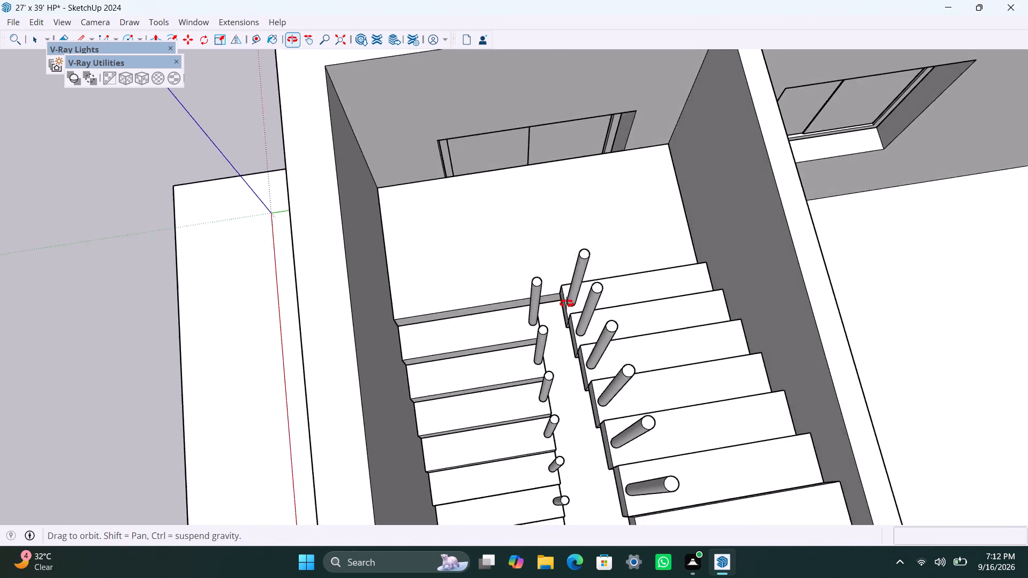
Examine the gap between the two stair flights at the landing from several angles.
{"action": "middle_click_drag", "start_coordinate": [566, 303], "coordinate": [569, 306]}
{"action": "scroll", "coordinate": [569, 305], "scroll_direction": "up", "scroll_amount": 5}
{"action": "middle_click_drag", "start_coordinate": [548, 341], "coordinate": [521, 348]}
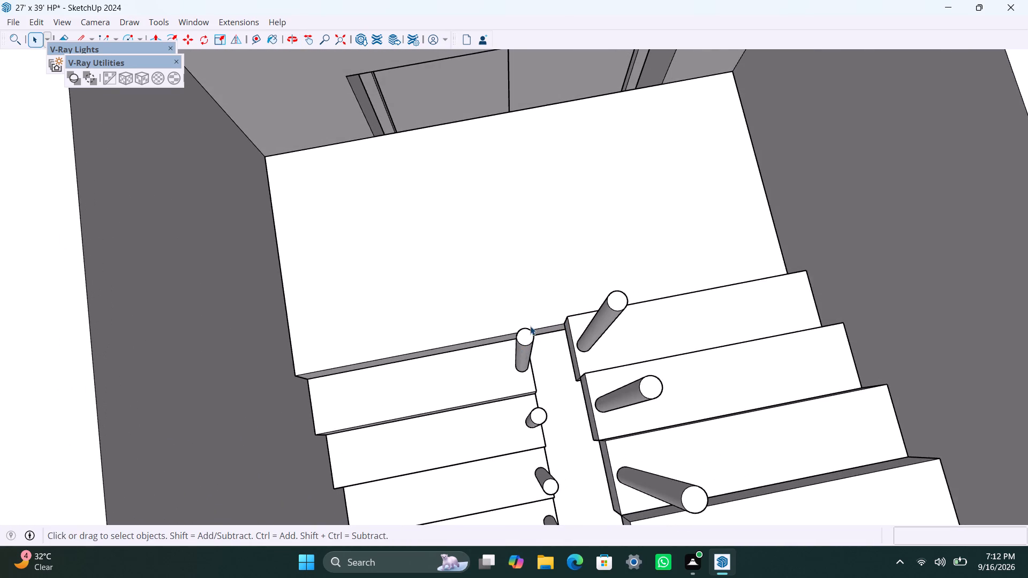
{"action": "scroll", "coordinate": [530, 326], "scroll_direction": "up", "scroll_amount": 2}
{"action": "middle_click_drag", "start_coordinate": [524, 334], "coordinate": [474, 278]}
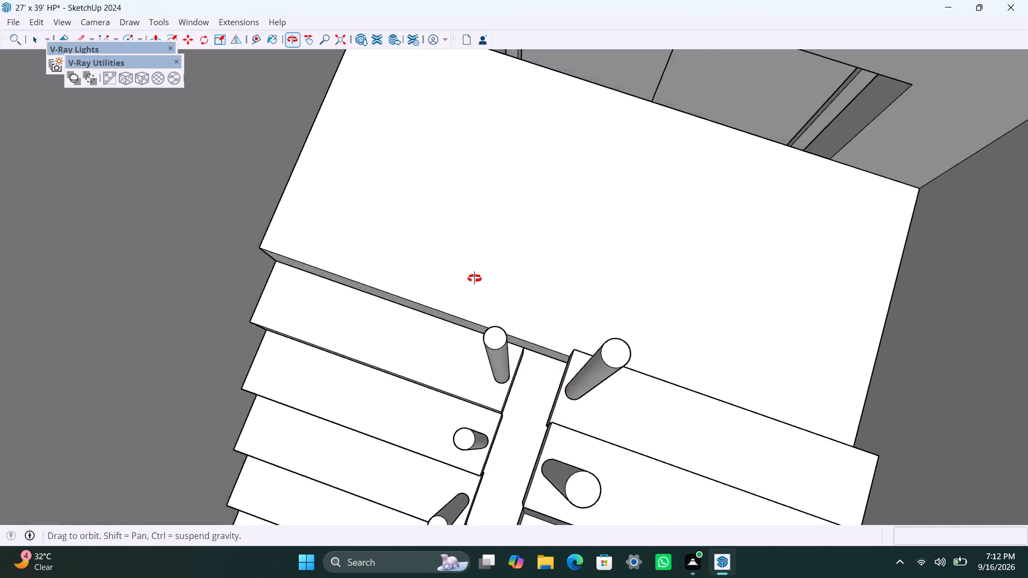
{"action": "middle_click_drag", "start_coordinate": [474, 278], "coordinate": [439, 267]}
{"action": "scroll", "coordinate": [623, 397], "scroll_direction": "down", "scroll_amount": 4}
{"action": "middle_click_drag", "start_coordinate": [466, 422], "coordinate": [175, 419]}
{"action": "scroll", "coordinate": [304, 314], "scroll_direction": "up", "scroll_amount": 1}
{"action": "middle_click_drag", "start_coordinate": [308, 313], "coordinate": [465, 357]}
{"action": "scroll", "coordinate": [486, 359], "scroll_direction": "up", "scroll_amount": 3}
{"action": "middle_click_drag", "start_coordinate": [482, 424], "coordinate": [415, 443]}
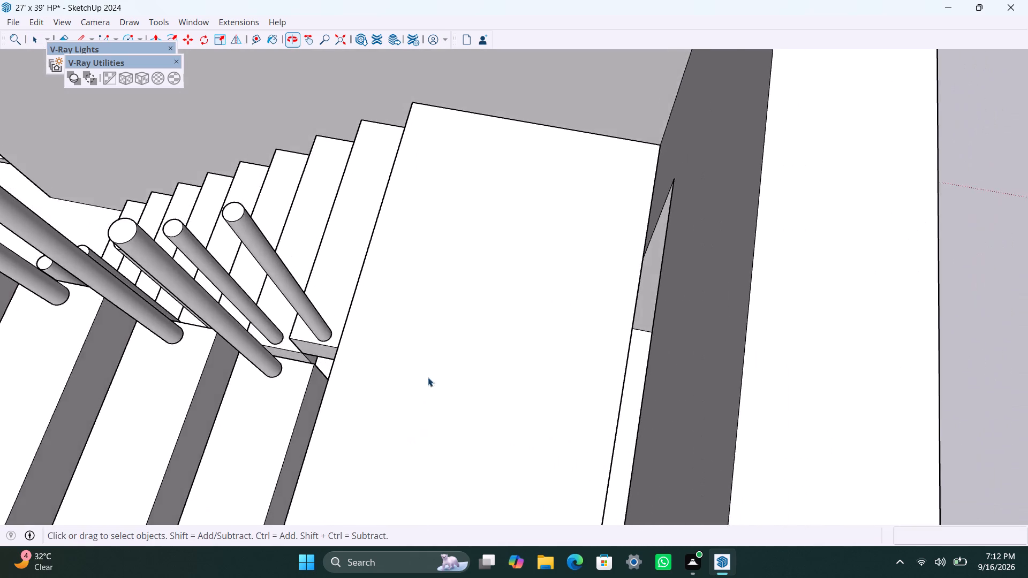
{"action": "scroll", "coordinate": [428, 377], "scroll_direction": "down", "scroll_amount": 11}
{"action": "middle_click_drag", "start_coordinate": [543, 361], "coordinate": [351, 390]}
{"action": "scroll", "coordinate": [353, 286], "scroll_direction": "up", "scroll_amount": 3}
{"action": "scroll", "coordinate": [627, 344], "scroll_direction": "down", "scroll_amount": 3}
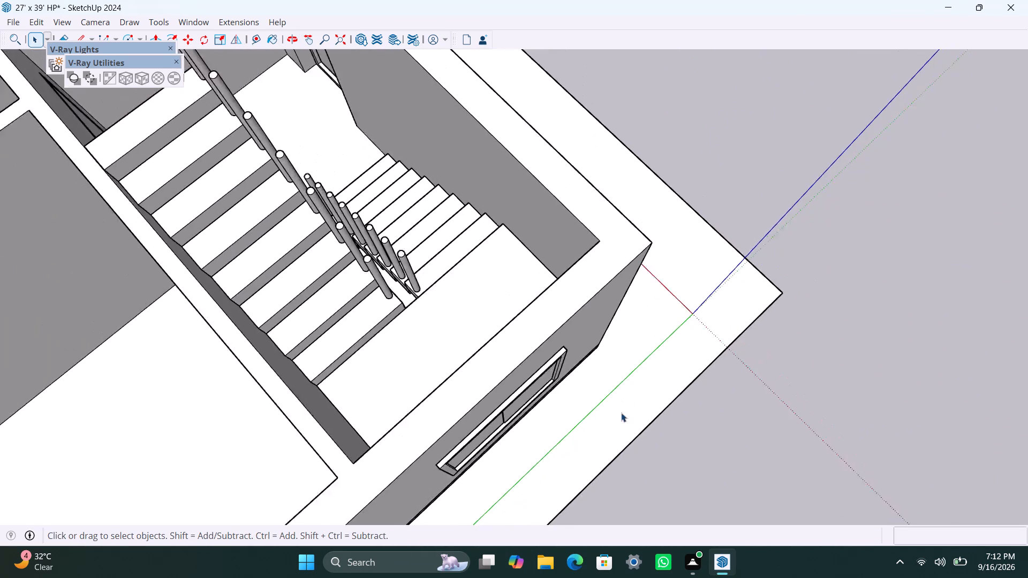
{"action": "scroll", "coordinate": [621, 413], "scroll_direction": "down", "scroll_amount": 8}
{"action": "middle_click_drag", "start_coordinate": [707, 408], "coordinate": [512, 430]}
Draw a vertical rectangle about 7" by 7 3/8" across the gap between the flights at the landing edge and group it.
{"action": "scroll", "coordinate": [490, 367], "scroll_direction": "up", "scroll_amount": 8}
{"action": "middle_click_drag", "start_coordinate": [488, 359], "coordinate": [520, 415]}
{"action": "scroll", "coordinate": [508, 415], "scroll_direction": "up", "scroll_amount": 4}
{"action": "middle_click_drag", "start_coordinate": [508, 415], "coordinate": [477, 381]}
{"action": "scroll", "coordinate": [489, 350], "scroll_direction": "up", "scroll_amount": 3}
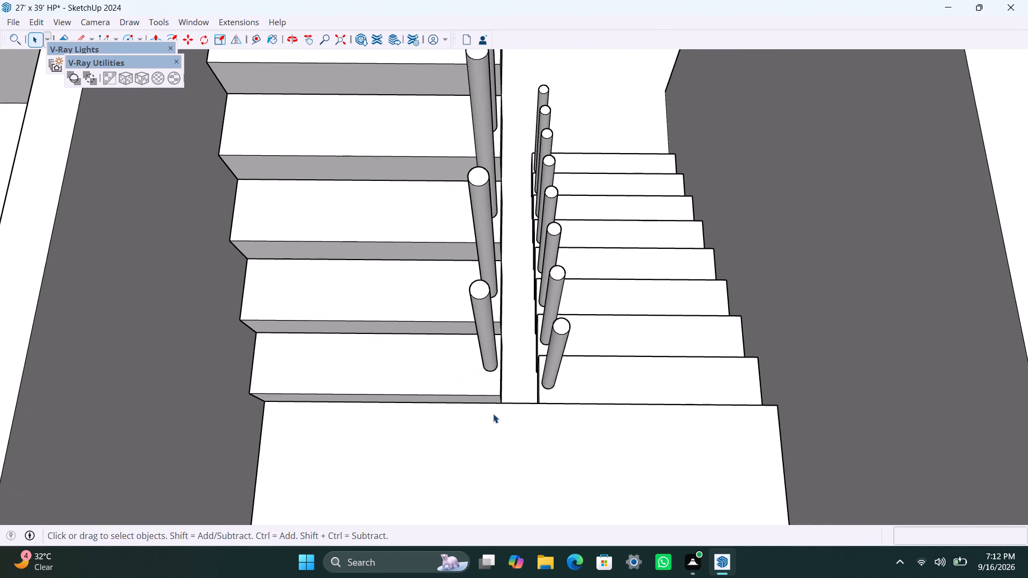
{"action": "middle_click_drag", "start_coordinate": [494, 424], "coordinate": [487, 408]}
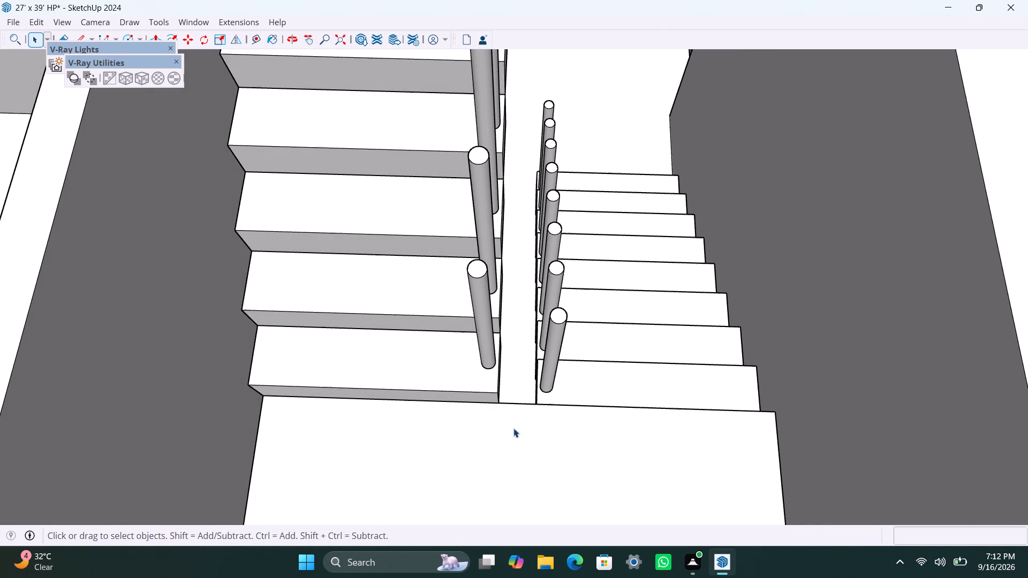
{"action": "scroll", "coordinate": [498, 435], "scroll_direction": "up", "scroll_amount": 2}
{"action": "middle_click_drag", "start_coordinate": [480, 427], "coordinate": [453, 391]}
{"action": "key", "text": "r"}
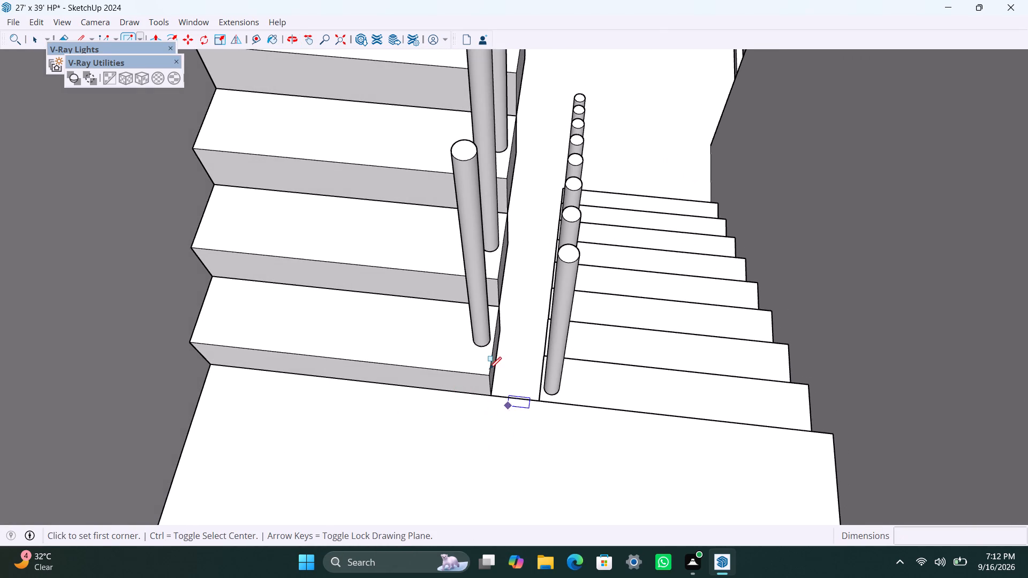
{"action": "left_click_drag", "start_coordinate": [487, 372], "coordinate": [497, 376]}
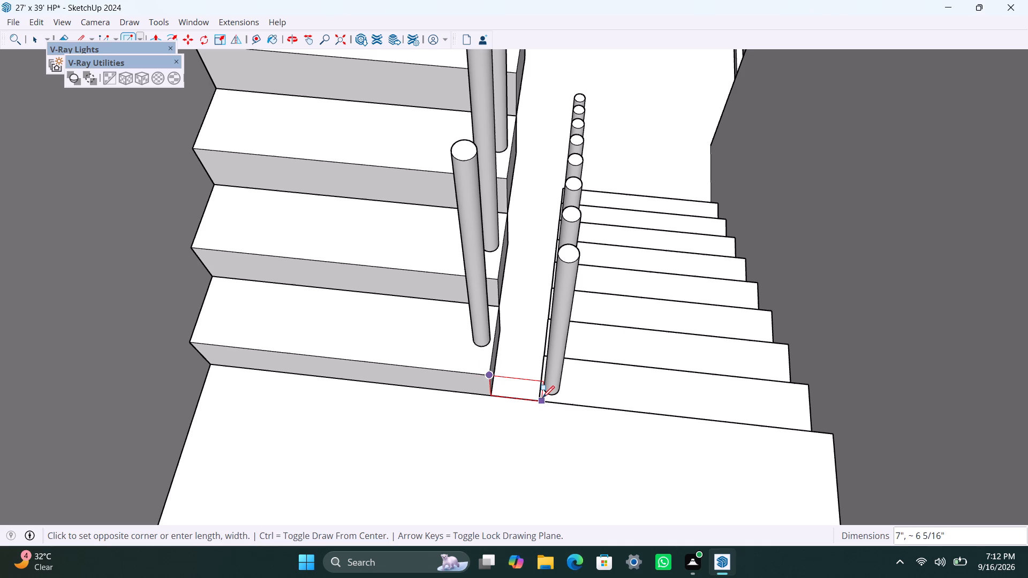
{"action": "left_click", "coordinate": [550, 400]}
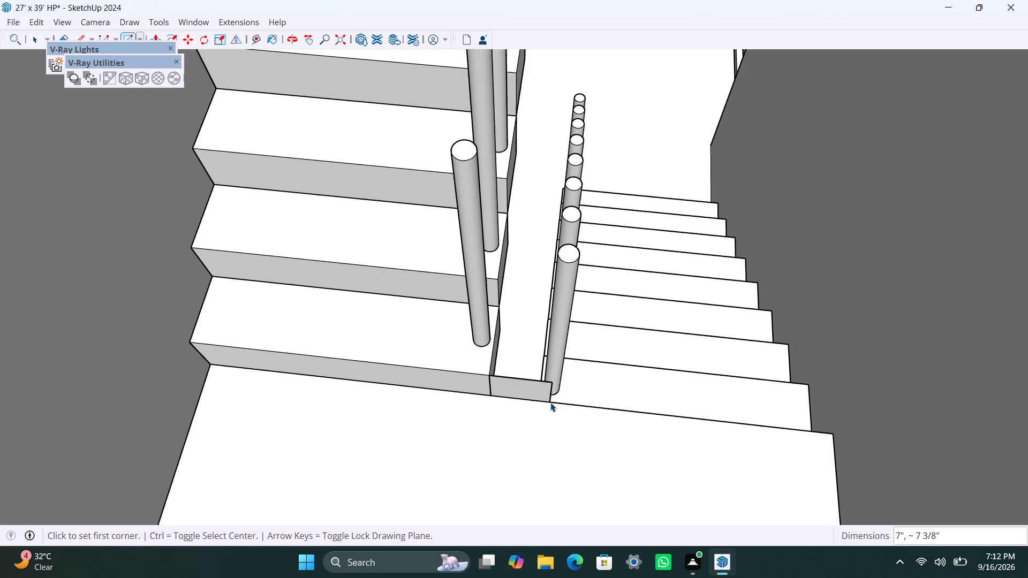
{"action": "key", "text": "space"}
{"action": "double_click", "coordinate": [525, 396]}
{"action": "right_click", "coordinate": [525, 396]}
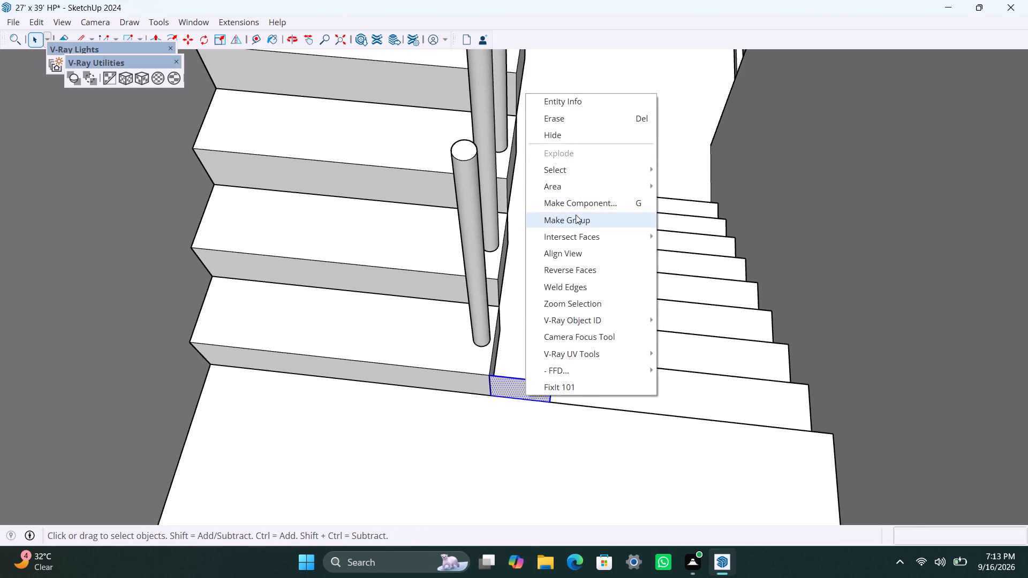
{"action": "left_click", "coordinate": [576, 215]}
Open the new rectangle group and extrude its face 8mm into a thin panel.
{"action": "scroll", "coordinate": [516, 398], "scroll_direction": "up", "scroll_amount": 5}
{"action": "triple_click", "coordinate": [505, 379]}
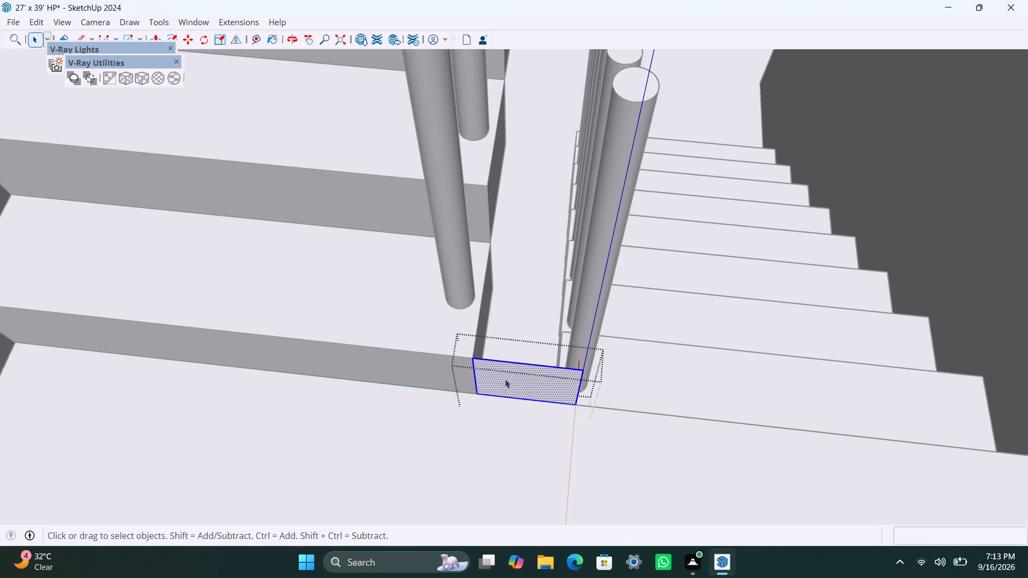
{"action": "key", "text": "p"}
{"action": "left_click", "coordinate": [505, 379]}
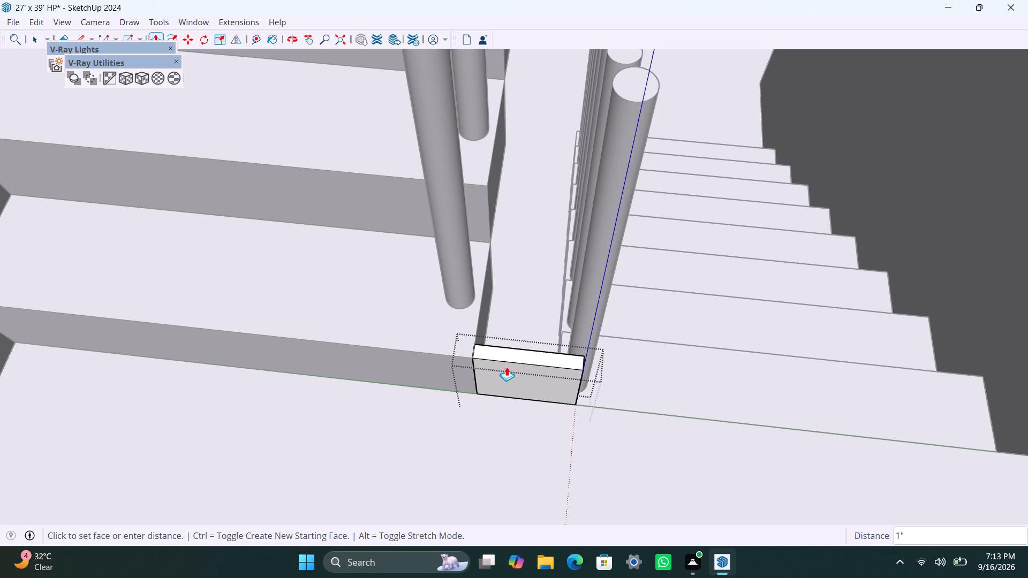
{"action": "type", "text": "8mm"}
{"action": "key", "text": "Return"}
{"action": "key", "text": "space"}
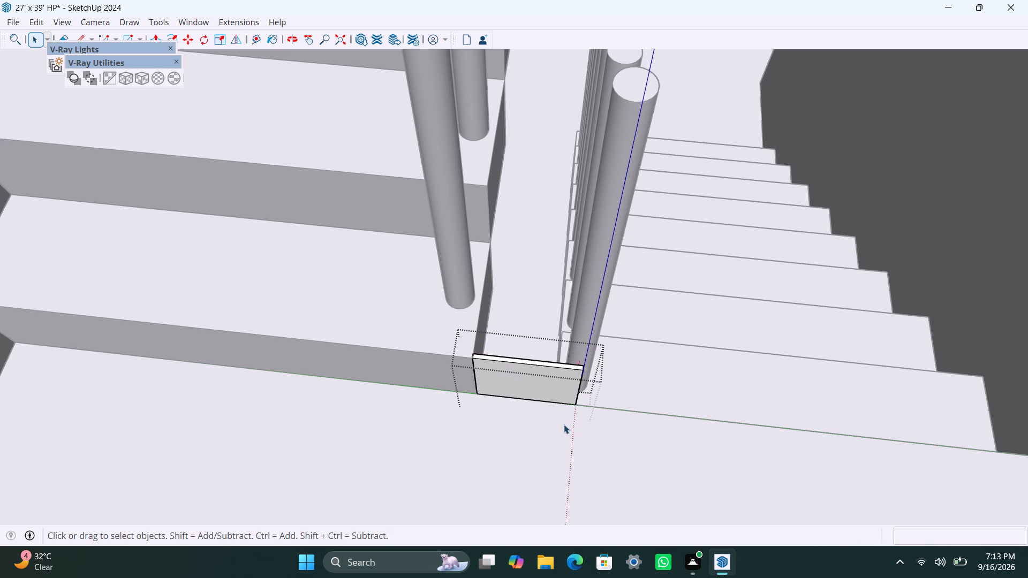
Extend the thin panel's narrow end face beside the first baluster by about 1/4".
{"action": "scroll", "coordinate": [564, 424], "scroll_direction": "up", "scroll_amount": 3}
{"action": "middle_click_drag", "start_coordinate": [591, 439], "coordinate": [300, 449]}
{"action": "scroll", "coordinate": [528, 428], "scroll_direction": "up", "scroll_amount": 4}
{"action": "middle_click_drag", "start_coordinate": [510, 432], "coordinate": [474, 444]}
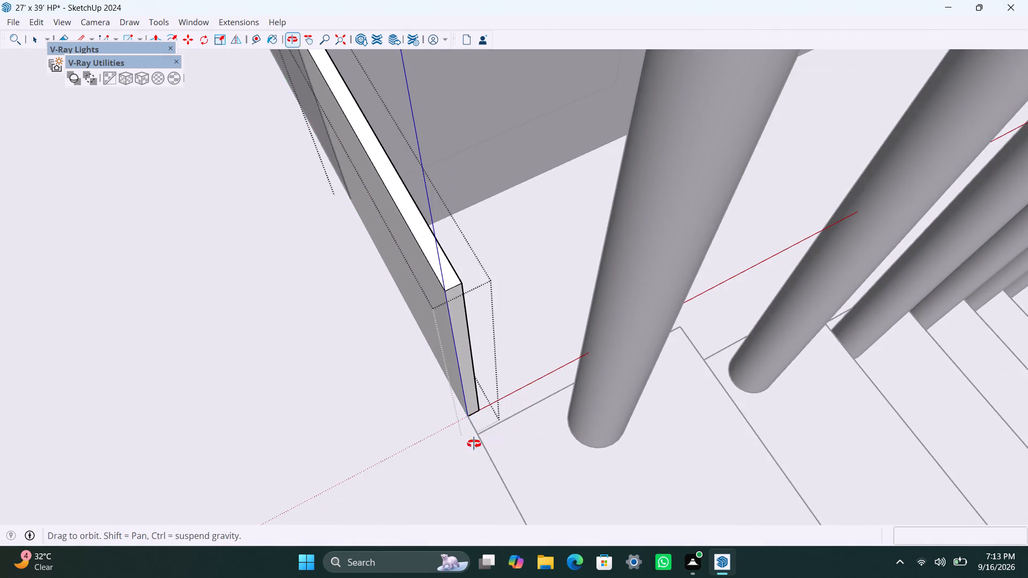
{"action": "middle_click_drag", "start_coordinate": [474, 444], "coordinate": [415, 459]}
{"action": "scroll", "coordinate": [440, 418], "scroll_direction": "up", "scroll_amount": 2}
{"action": "left_click", "coordinate": [441, 372]}
{"action": "key", "text": "p"}
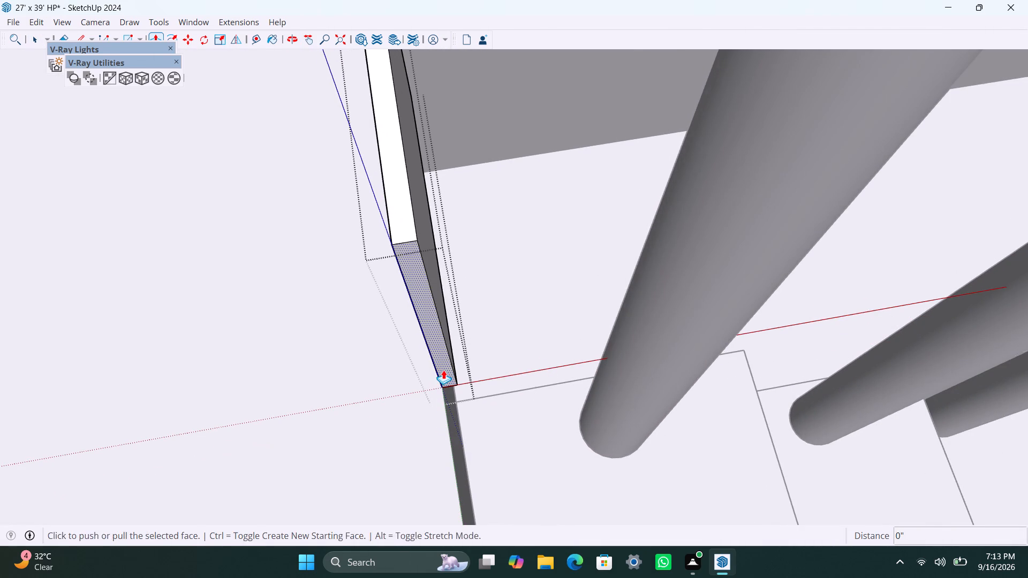
{"action": "left_click_drag", "start_coordinate": [443, 370], "coordinate": [598, 372]}
{"action": "left_click", "coordinate": [598, 372]}
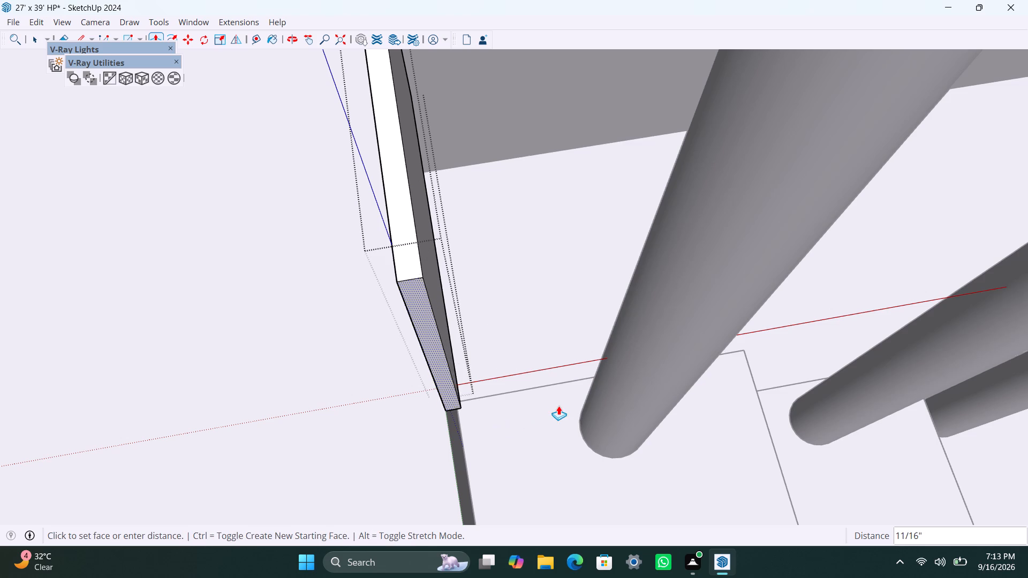
{"action": "left_click", "coordinate": [593, 402]}
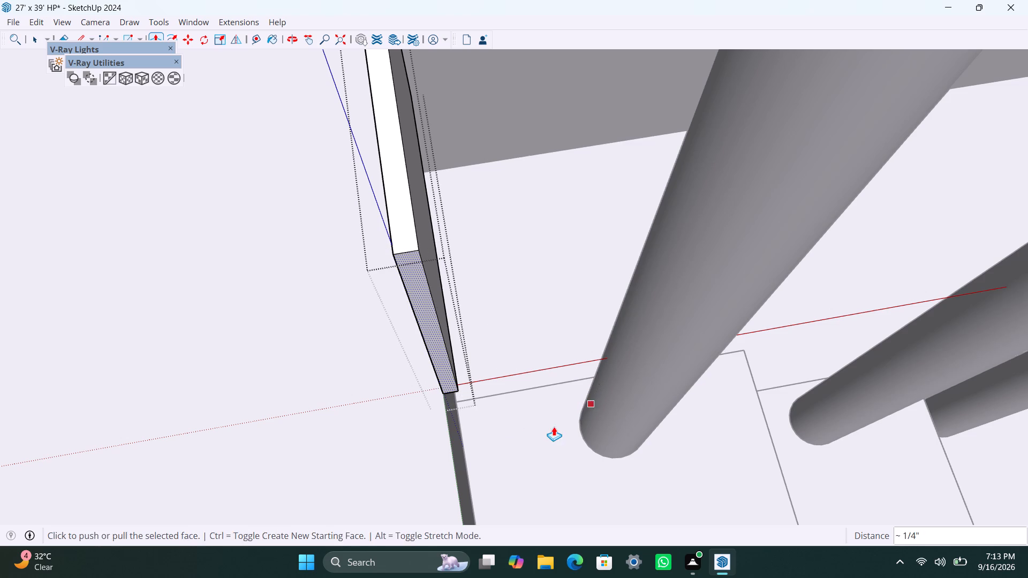
{"action": "key", "text": "space"}
Copy the panel's vertical end edge 8mm inward along its inner face to mark off a narrow strip.
{"action": "scroll", "coordinate": [531, 409], "scroll_direction": "up", "scroll_amount": 1}
{"action": "middle_click_drag", "start_coordinate": [503, 418], "coordinate": [251, 427]}
{"action": "scroll", "coordinate": [424, 312], "scroll_direction": "up", "scroll_amount": 1}
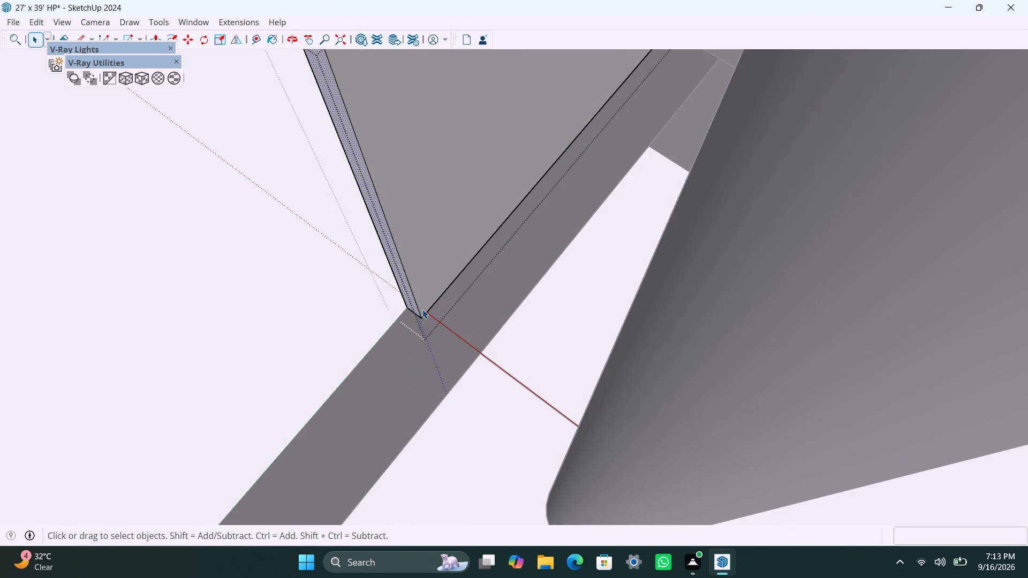
{"action": "left_click", "coordinate": [418, 303]}
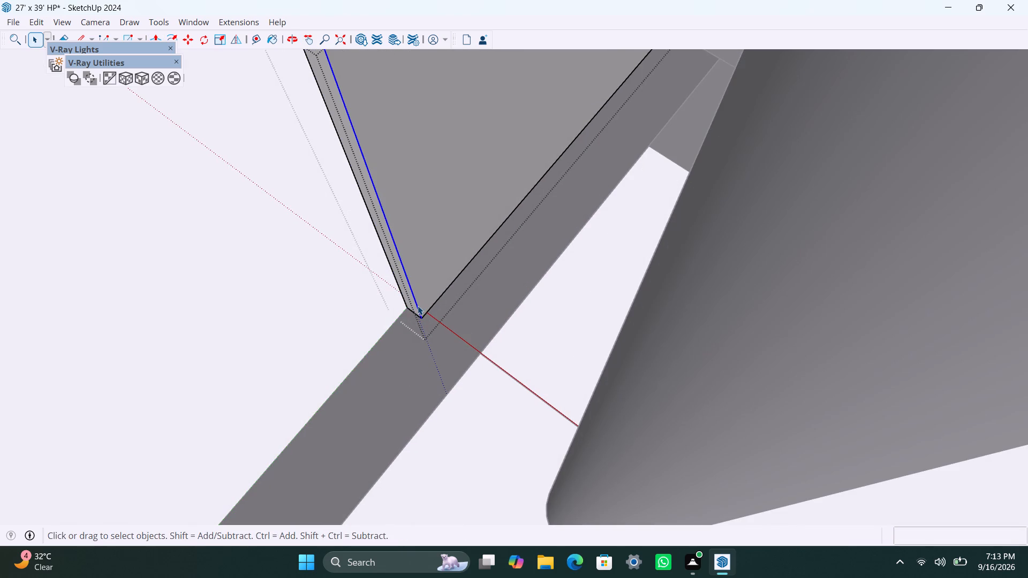
{"action": "key", "text": "m"}
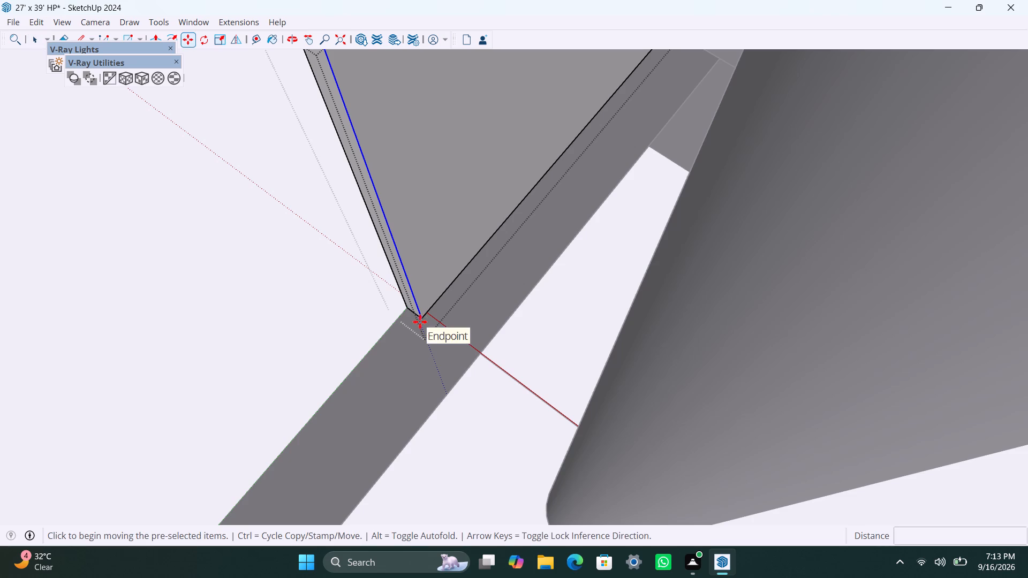
{"action": "left_click", "coordinate": [428, 316]}
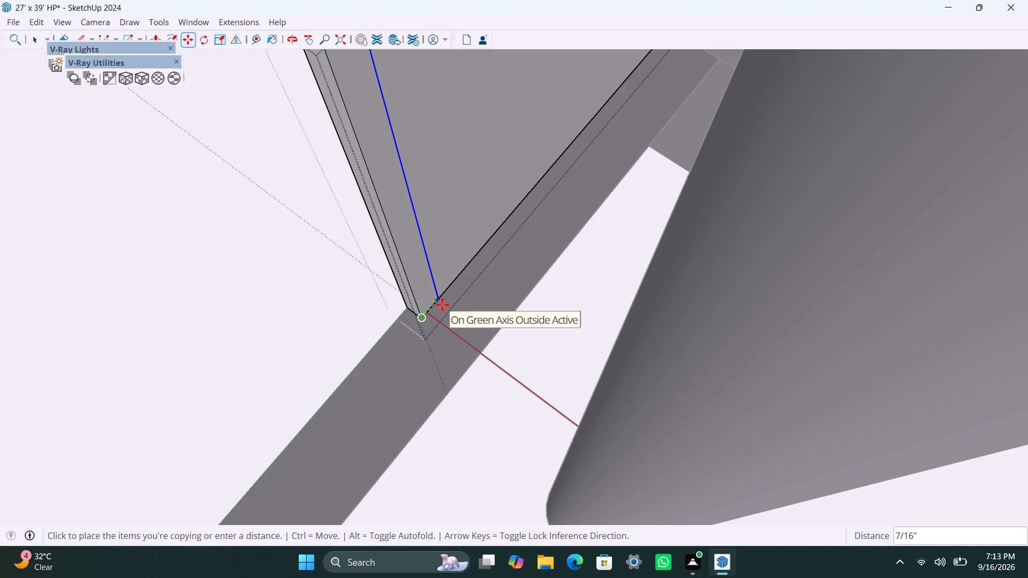
{"action": "type", "text": "8mm"}
{"action": "key", "text": "Return"}
{"action": "key", "text": "space"}
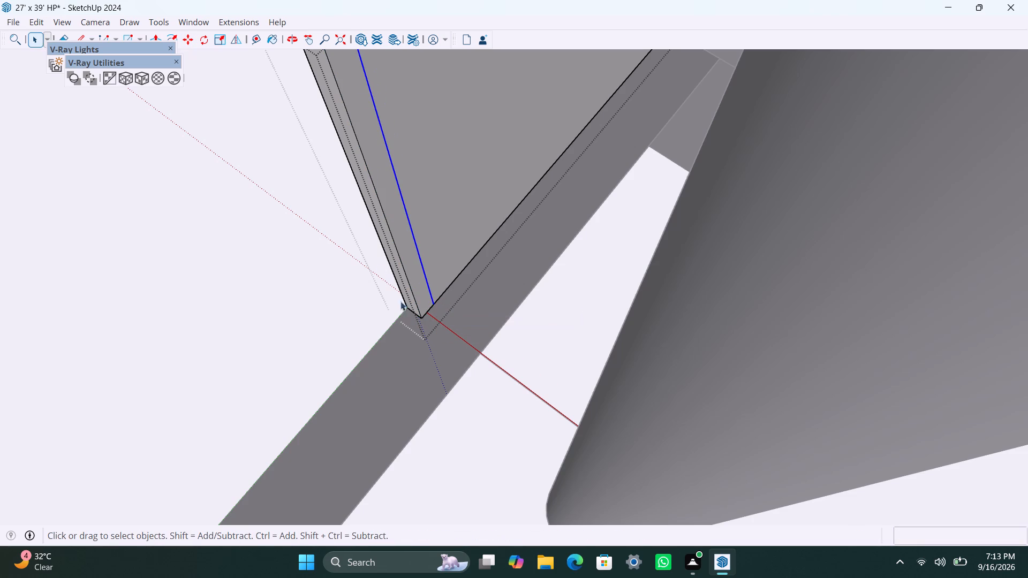
Extrude the 8mm strip along the side of the stair gap, giving the panel an L-shaped return.
{"action": "left_click", "coordinate": [410, 268]}
{"action": "key", "text": "p"}
{"action": "left_click_drag", "start_coordinate": [412, 269], "coordinate": [617, 326]}
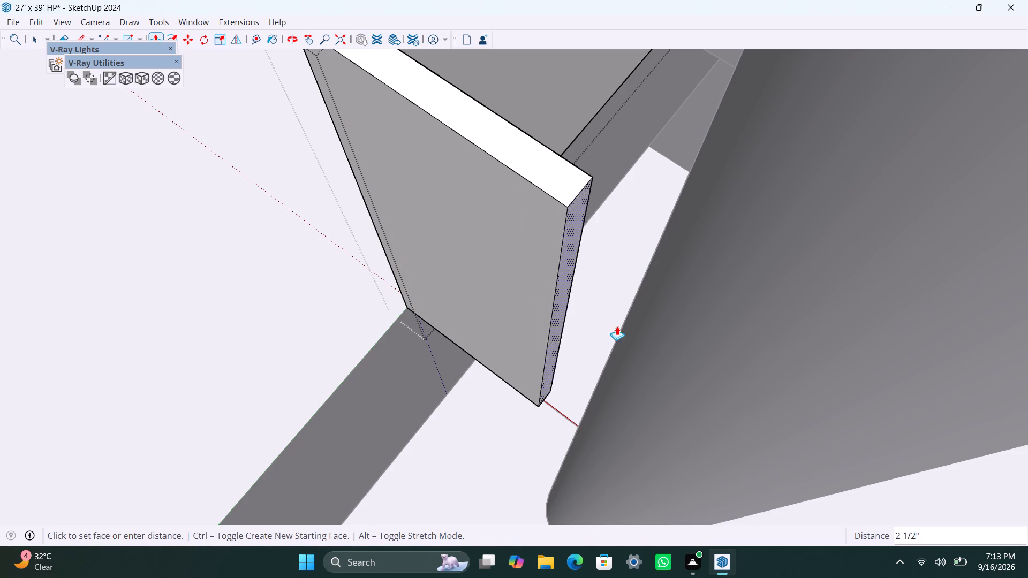
{"action": "left_click_drag", "start_coordinate": [617, 326], "coordinate": [665, 338]}
{"action": "key", "text": "space"}
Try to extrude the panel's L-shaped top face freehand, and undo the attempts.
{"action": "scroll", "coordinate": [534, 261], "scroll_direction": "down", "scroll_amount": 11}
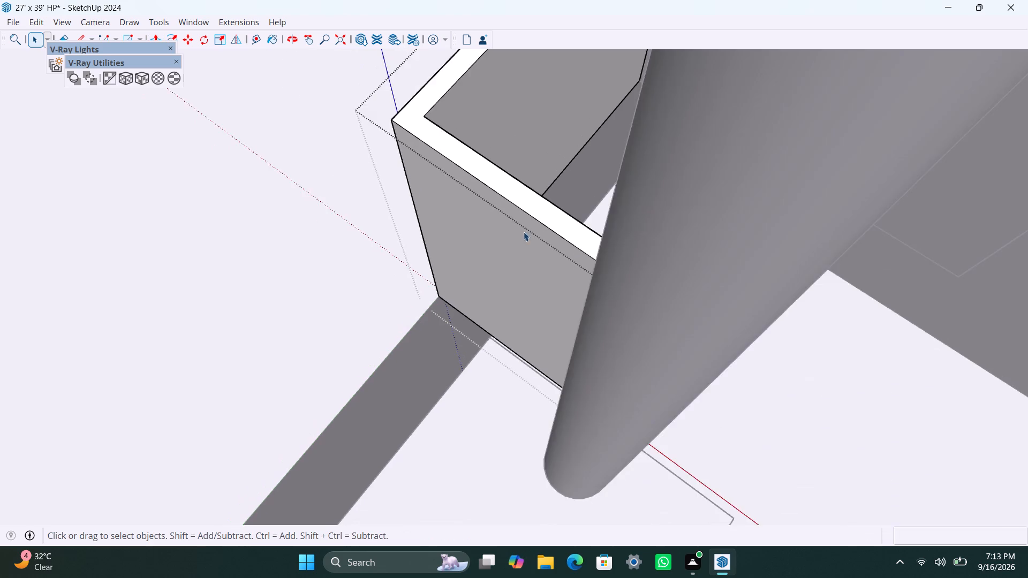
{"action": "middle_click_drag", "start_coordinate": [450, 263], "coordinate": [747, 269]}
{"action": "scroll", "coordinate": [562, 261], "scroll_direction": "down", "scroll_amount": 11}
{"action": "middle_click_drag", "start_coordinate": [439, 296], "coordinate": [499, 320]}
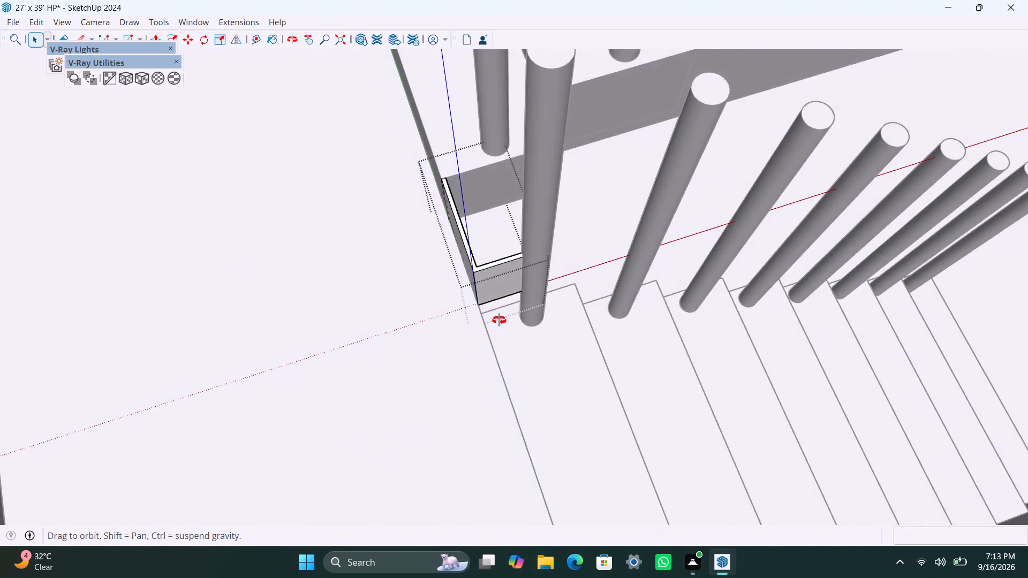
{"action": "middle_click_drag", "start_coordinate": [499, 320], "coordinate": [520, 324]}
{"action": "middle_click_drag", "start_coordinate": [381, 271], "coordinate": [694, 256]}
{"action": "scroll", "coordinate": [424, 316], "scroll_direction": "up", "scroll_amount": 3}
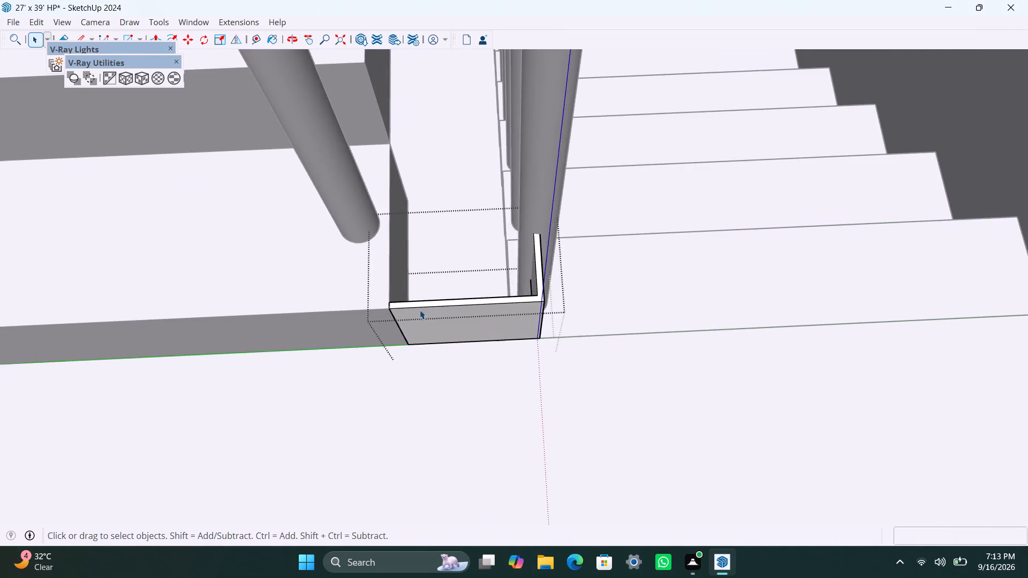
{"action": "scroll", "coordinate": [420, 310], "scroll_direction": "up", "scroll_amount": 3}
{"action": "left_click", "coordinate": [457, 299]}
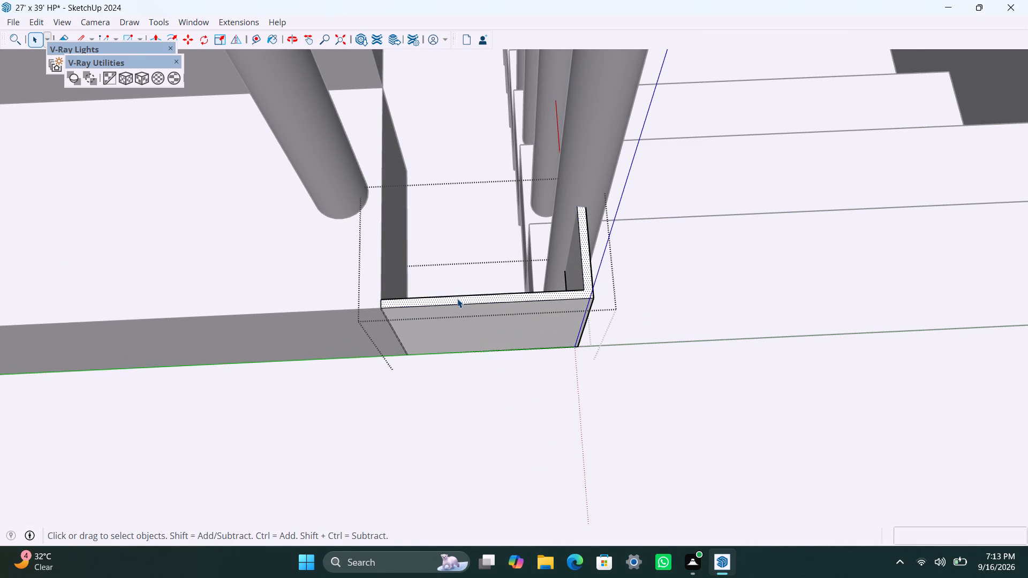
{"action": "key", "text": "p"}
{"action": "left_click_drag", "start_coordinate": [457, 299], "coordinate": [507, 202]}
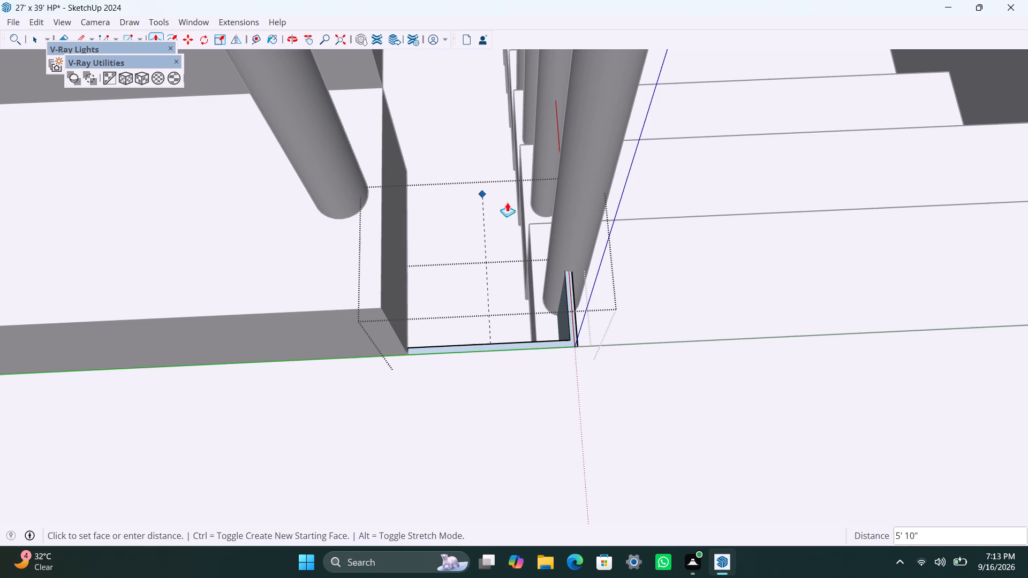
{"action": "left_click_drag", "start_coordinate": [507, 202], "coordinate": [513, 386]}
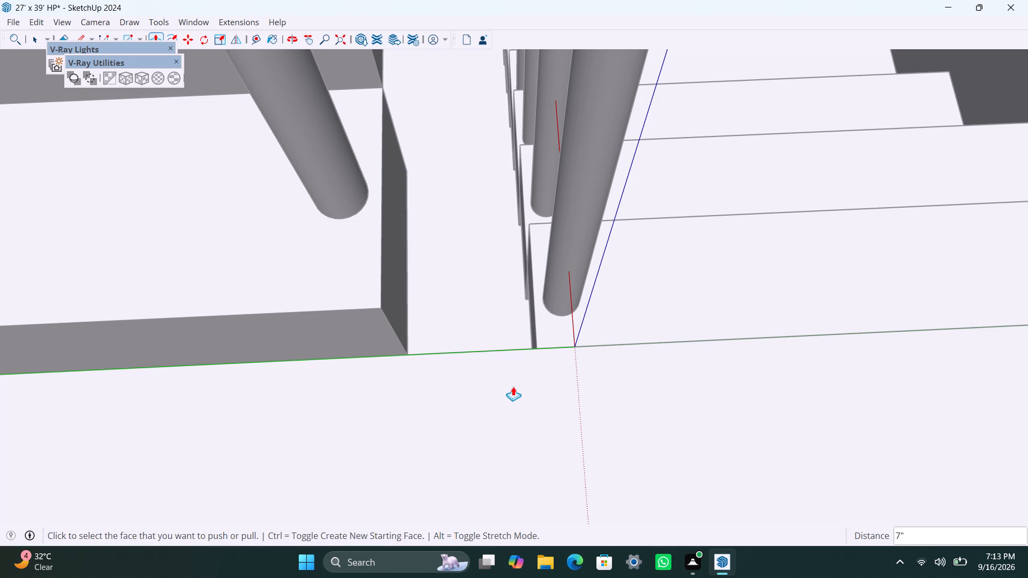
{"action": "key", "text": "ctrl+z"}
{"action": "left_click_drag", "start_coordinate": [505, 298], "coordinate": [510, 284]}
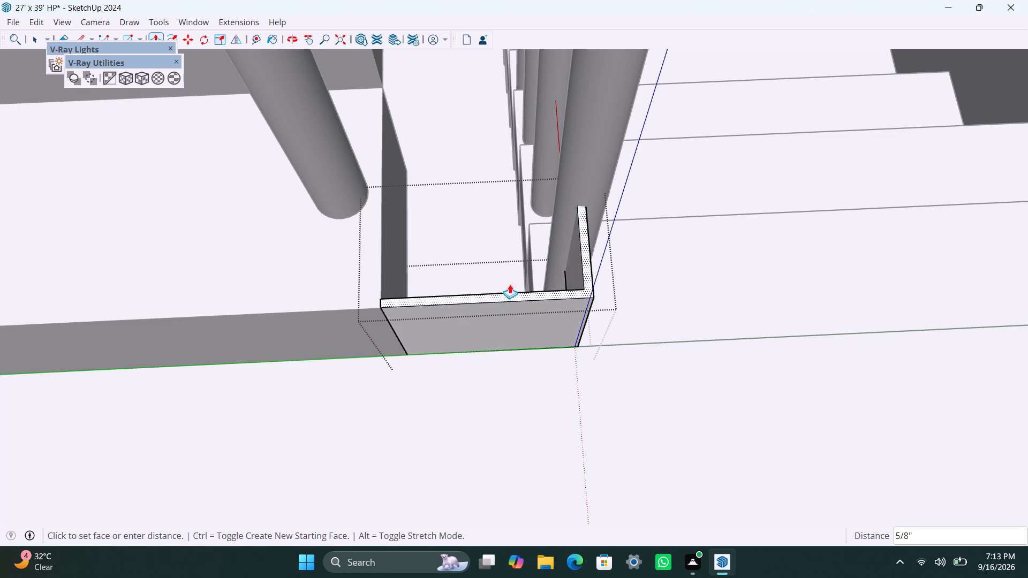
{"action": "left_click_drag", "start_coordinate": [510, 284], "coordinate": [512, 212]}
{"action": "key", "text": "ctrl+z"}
Extrude the panel's L-shaped top face upward by 2'3".
{"action": "scroll", "coordinate": [500, 308], "scroll_direction": "up", "scroll_amount": 2}
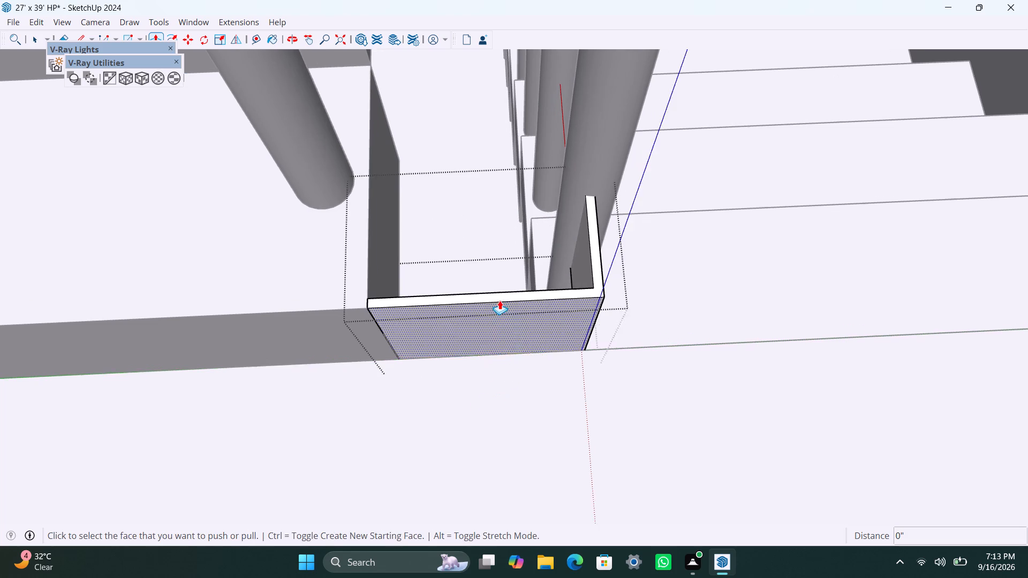
{"action": "left_click_drag", "start_coordinate": [510, 292], "coordinate": [509, 229]}
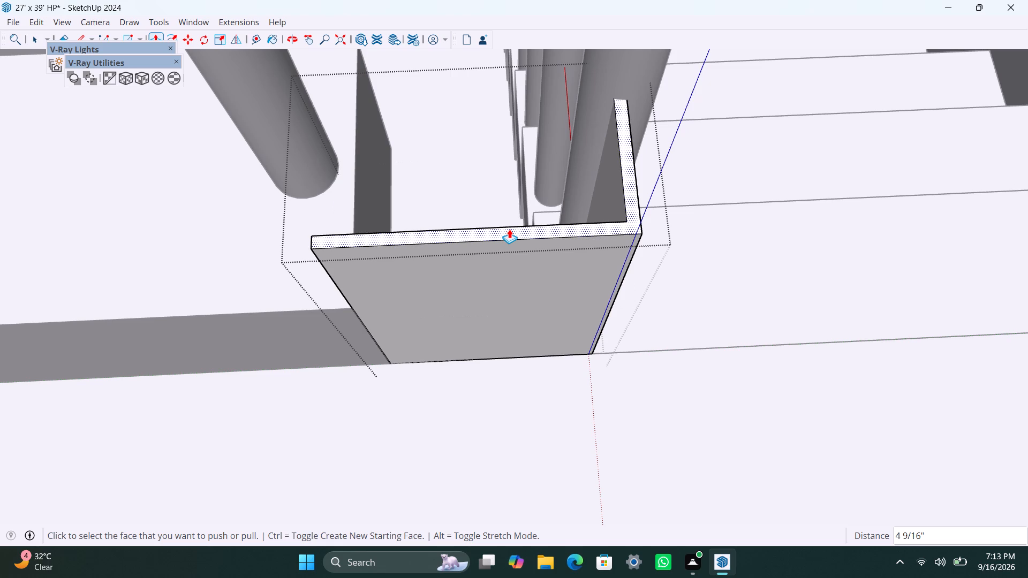
{"action": "type", "text": "2'"}
{"action": "type", "text": "3\""}
{"action": "key", "text": "Return"}
{"action": "key", "text": "space"}
{"action": "scroll", "coordinate": [346, 416], "scroll_direction": "down", "scroll_amount": 2}
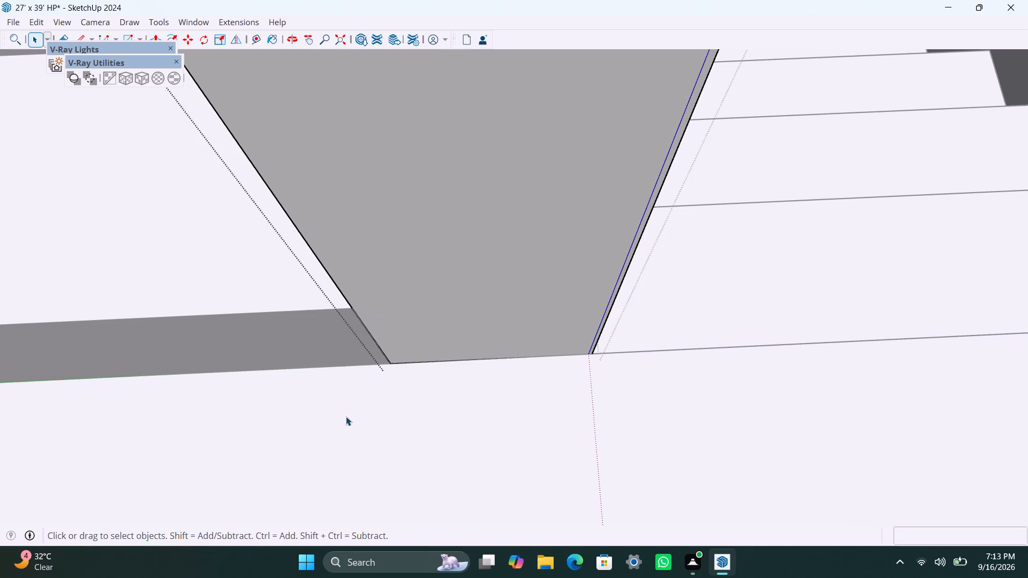
{"action": "scroll", "coordinate": [346, 416], "scroll_direction": "down", "scroll_amount": 12}
{"action": "middle_click_drag", "start_coordinate": [332, 333], "coordinate": [353, 328]}
{"action": "scroll", "coordinate": [371, 213], "scroll_direction": "up", "scroll_amount": 2}
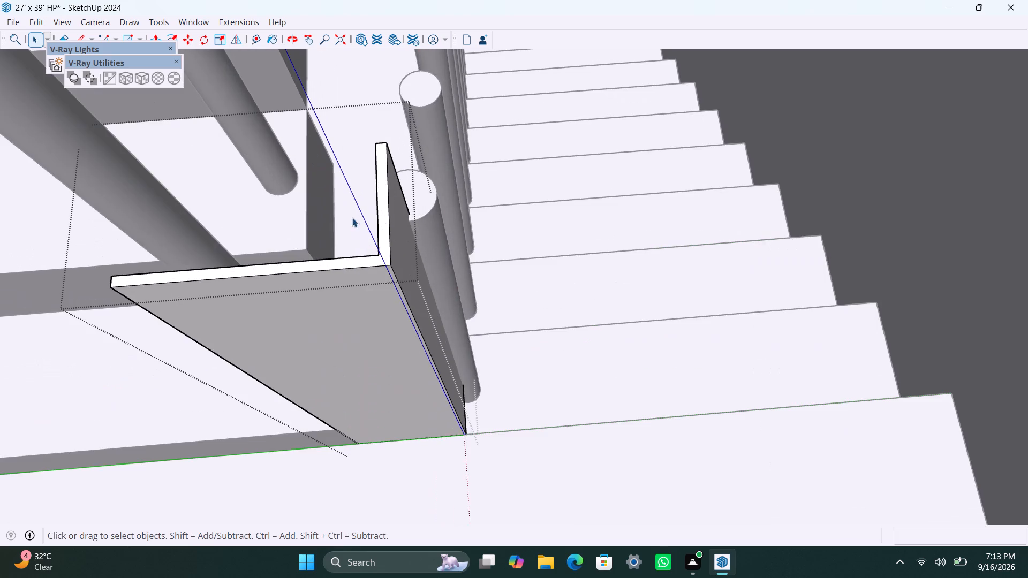
Push the panel's L-shaped top face downward in two passes to lower the panel, the second by about 3/4".
{"action": "middle_click_drag", "start_coordinate": [366, 277], "coordinate": [189, 288]}
{"action": "scroll", "coordinate": [419, 213], "scroll_direction": "up", "scroll_amount": 2}
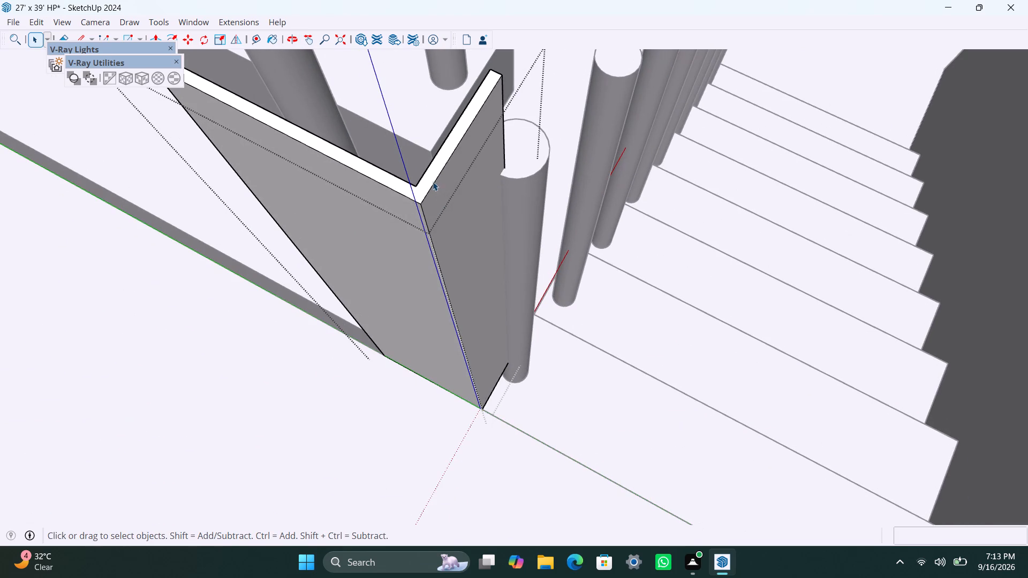
{"action": "left_click", "coordinate": [429, 173]}
{"action": "key", "text": "p"}
{"action": "left_click_drag", "start_coordinate": [433, 174], "coordinate": [431, 208]}
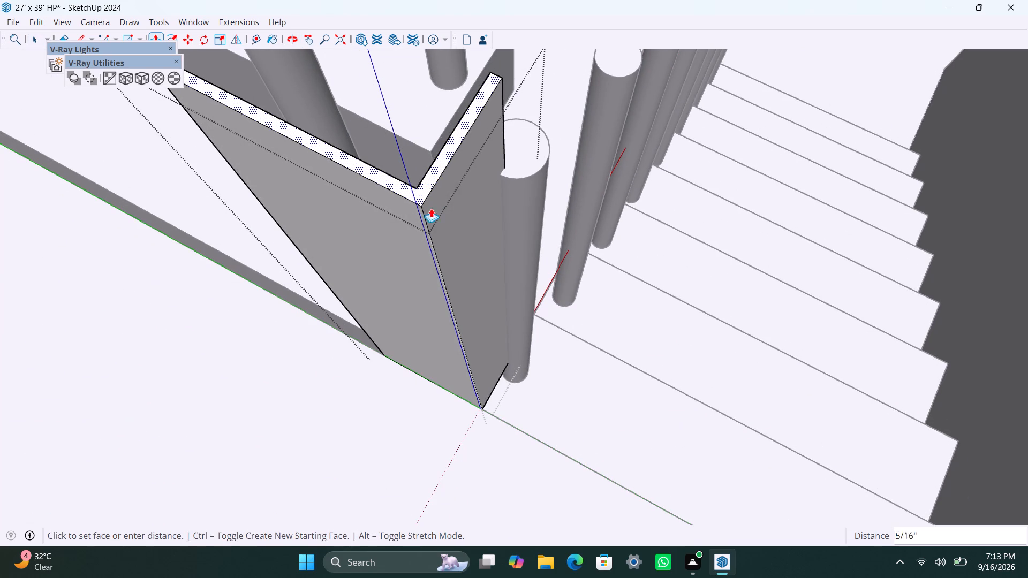
{"action": "left_click_drag", "start_coordinate": [431, 208], "coordinate": [521, 182]}
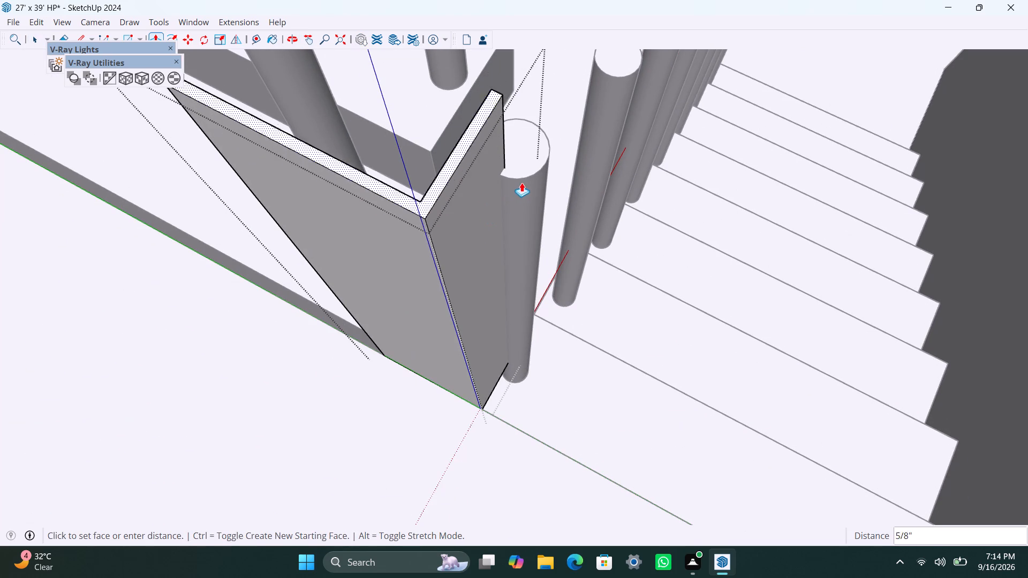
{"action": "left_click_drag", "start_coordinate": [521, 182], "coordinate": [525, 179]}
{"action": "key", "text": "space"}
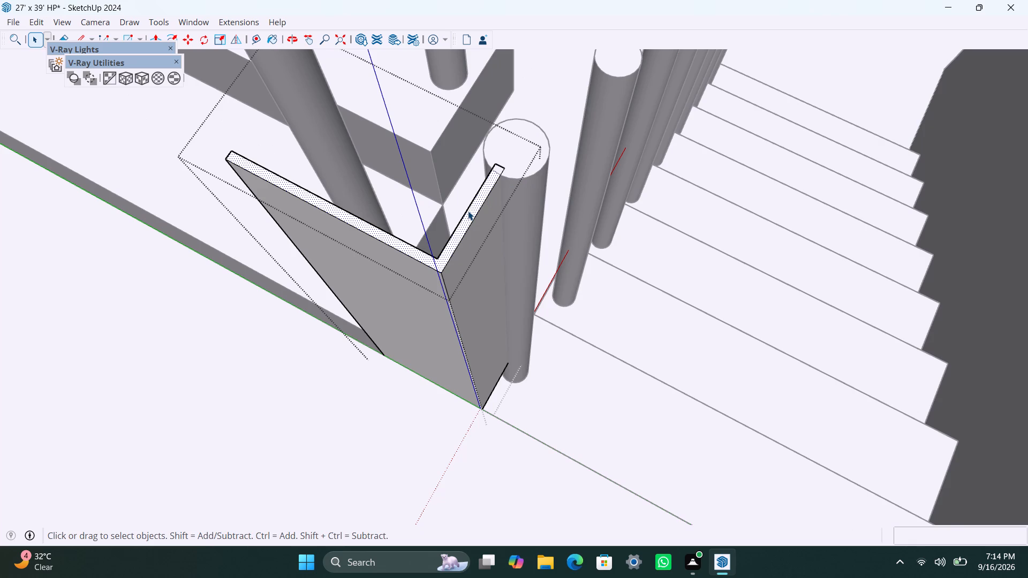
{"action": "key", "text": "p"}
{"action": "left_click_drag", "start_coordinate": [468, 211], "coordinate": [469, 220]}
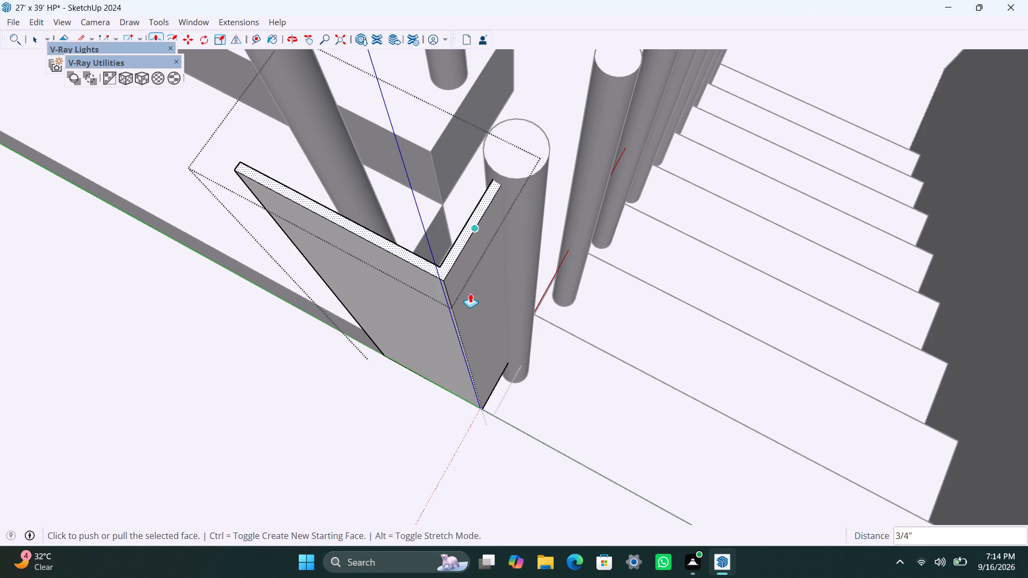
{"action": "key", "text": "space"}
{"action": "left_click_drag", "start_coordinate": [488, 461], "coordinate": [477, 461]}
Draw a short line across the bottom of the panel's narrow vertical end face, beside the stair tread's corner.
{"action": "scroll", "coordinate": [307, 401], "scroll_direction": "down", "scroll_amount": 4}
{"action": "middle_click_drag", "start_coordinate": [342, 395], "coordinate": [654, 257]}
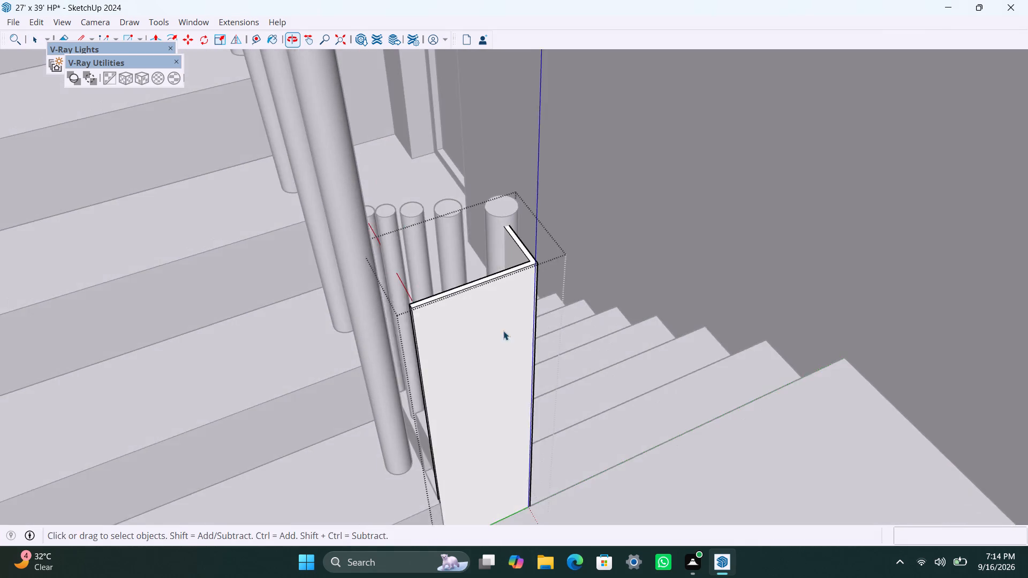
{"action": "scroll", "coordinate": [460, 396], "scroll_direction": "up", "scroll_amount": 2}
{"action": "middle_click_drag", "start_coordinate": [443, 454], "coordinate": [751, 424]}
{"action": "scroll", "coordinate": [594, 407], "scroll_direction": "down", "scroll_amount": 6}
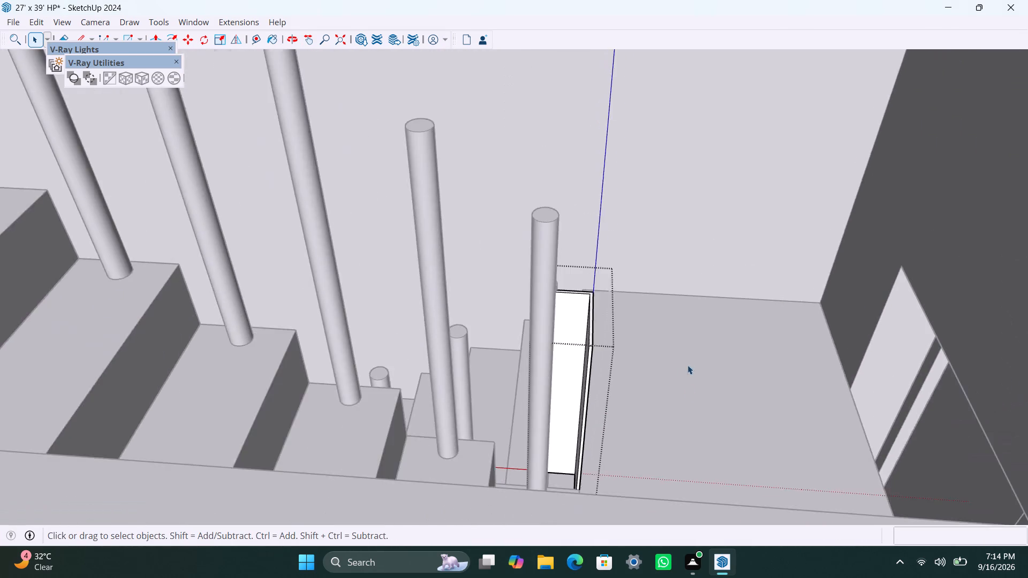
{"action": "scroll", "coordinate": [687, 365], "scroll_direction": "down", "scroll_amount": 2}
{"action": "middle_click", "coordinate": [610, 462]}
{"action": "middle_click_drag", "start_coordinate": [573, 438], "coordinate": [789, 502]}
{"action": "scroll", "coordinate": [619, 366], "scroll_direction": "up", "scroll_amount": 6}
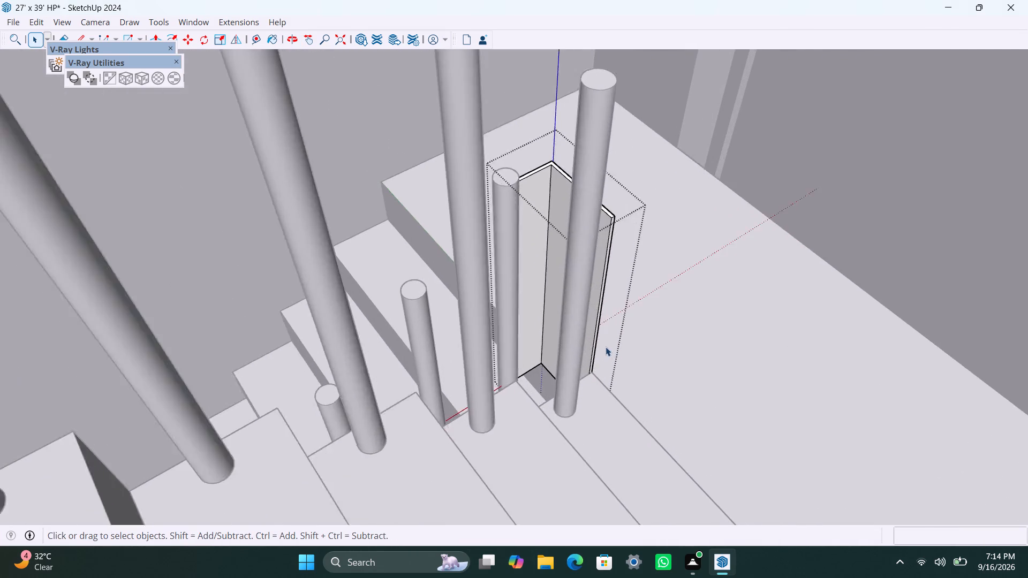
{"action": "scroll", "coordinate": [606, 347], "scroll_direction": "up", "scroll_amount": 5}
{"action": "middle_click_drag", "start_coordinate": [671, 449], "coordinate": [525, 459]}
{"action": "scroll", "coordinate": [500, 384], "scroll_direction": "up", "scroll_amount": 3}
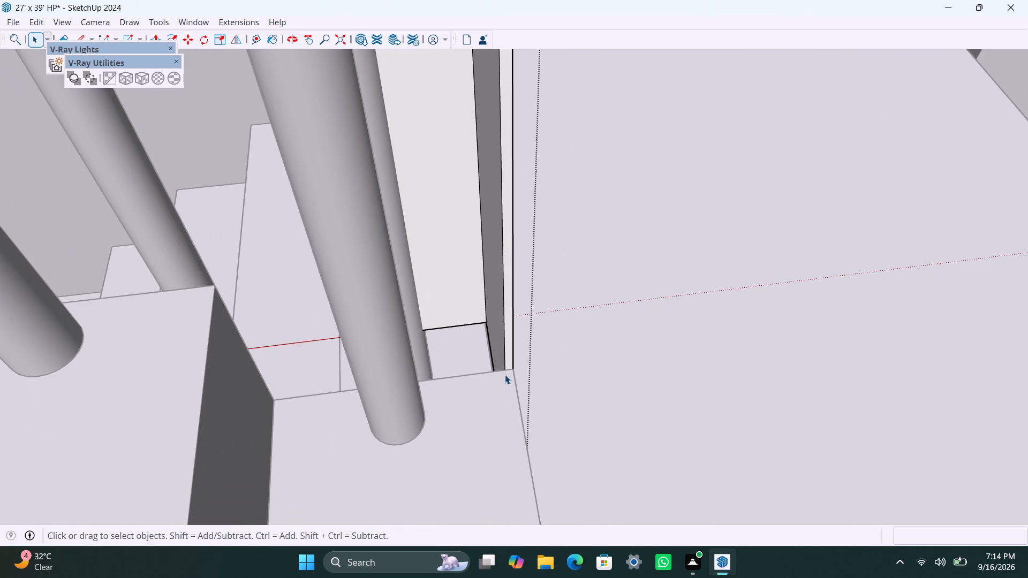
{"action": "scroll", "coordinate": [507, 372], "scroll_direction": "up", "scroll_amount": 4}
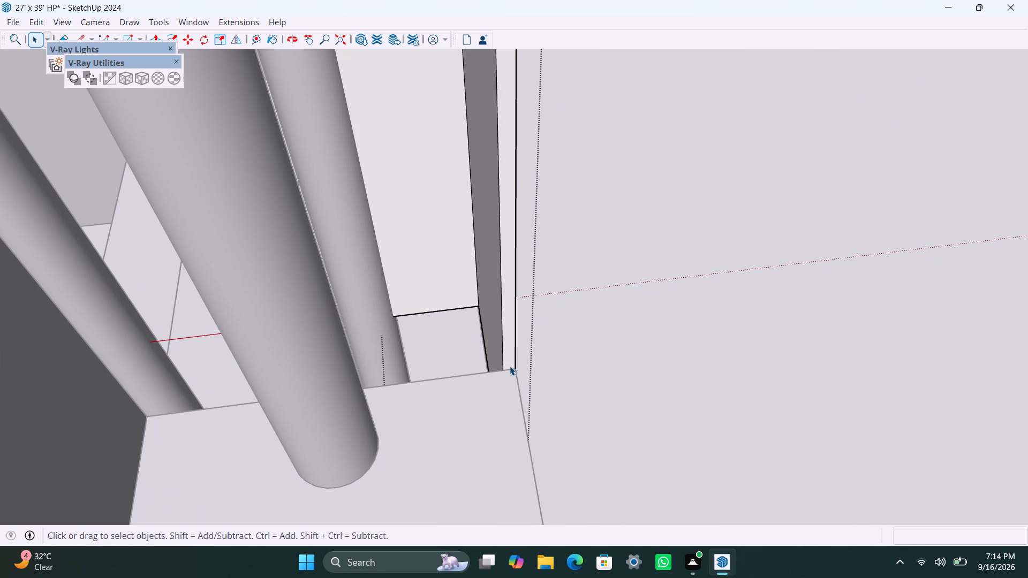
{"action": "scroll", "coordinate": [506, 364], "scroll_direction": "up", "scroll_amount": 1}
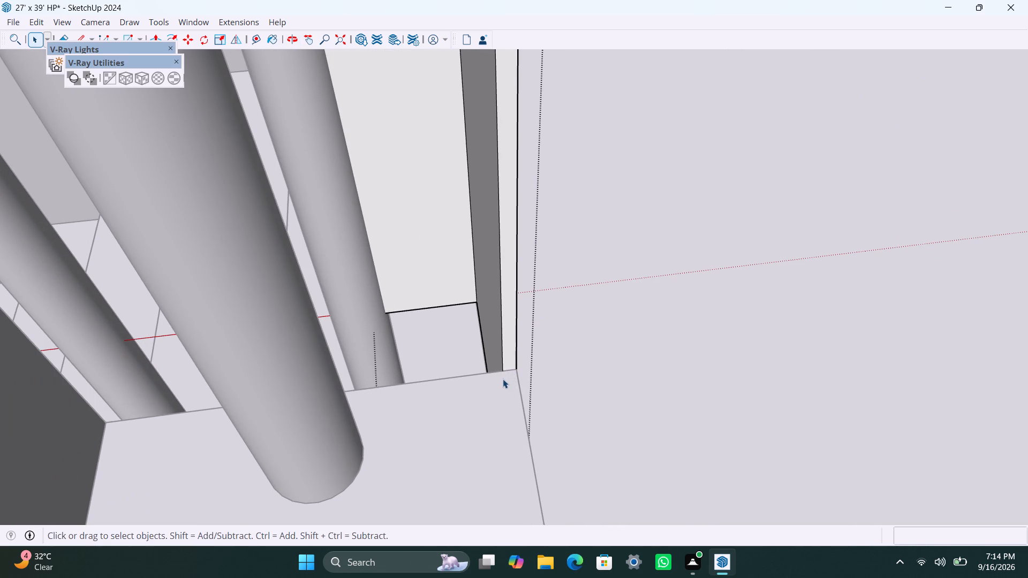
{"action": "left_click", "coordinate": [501, 379]}
{"action": "left_click", "coordinate": [508, 342]}
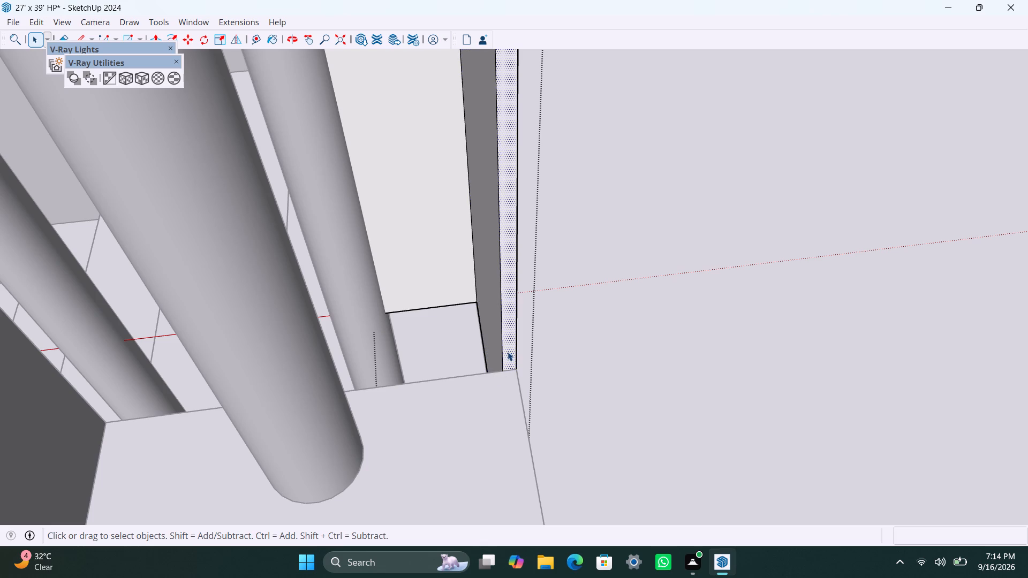
{"action": "key", "text": "l"}
{"action": "left_click_drag", "start_coordinate": [517, 370], "coordinate": [487, 374]}
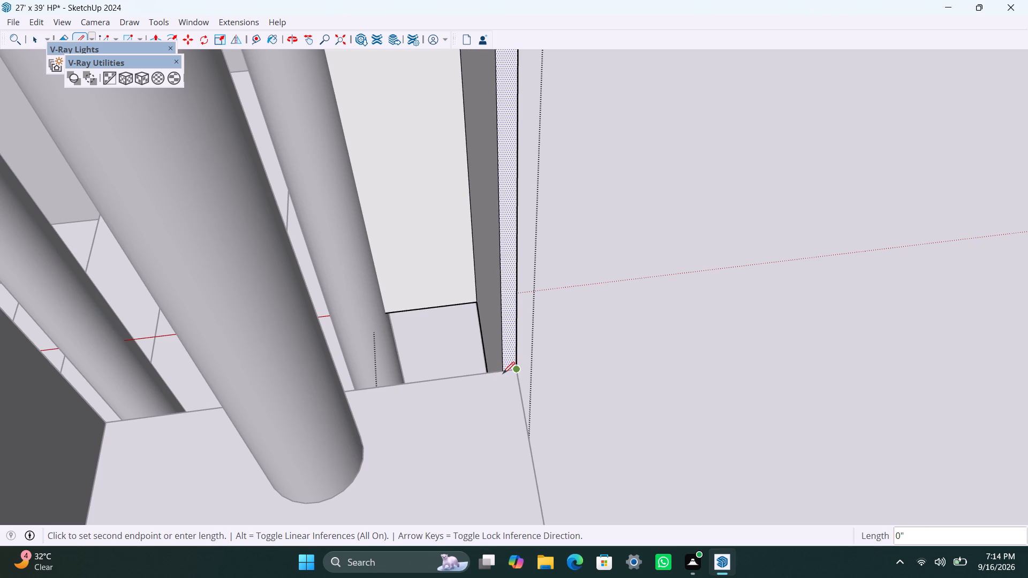
{"action": "left_click", "coordinate": [503, 374]}
{"action": "key", "text": "space"}
Extrude the panel's narrow vertical end face outward past the tread corner to lengthen that leg.
{"action": "left_click", "coordinate": [508, 362]}
{"action": "key", "text": "p"}
{"action": "left_click_drag", "start_coordinate": [508, 362], "coordinate": [342, 427]}
{"action": "key", "text": "space"}
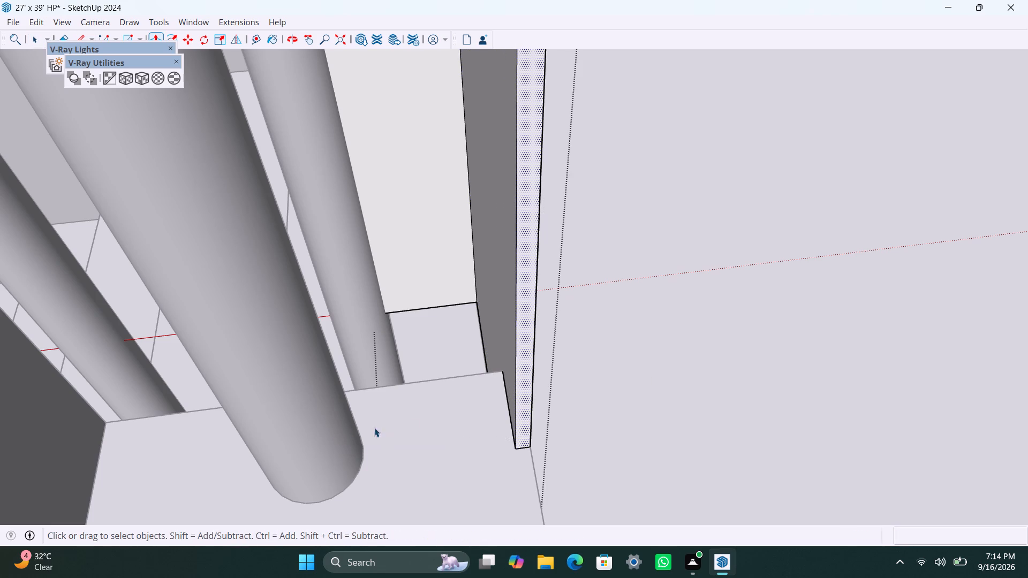
Copy the vertical inner edge of the extended end 8mm inward along the panel's inner face to mark off a strip.
{"action": "middle_click_drag", "start_coordinate": [443, 438], "coordinate": [479, 450]}
{"action": "scroll", "coordinate": [572, 452], "scroll_direction": "up", "scroll_amount": 3}
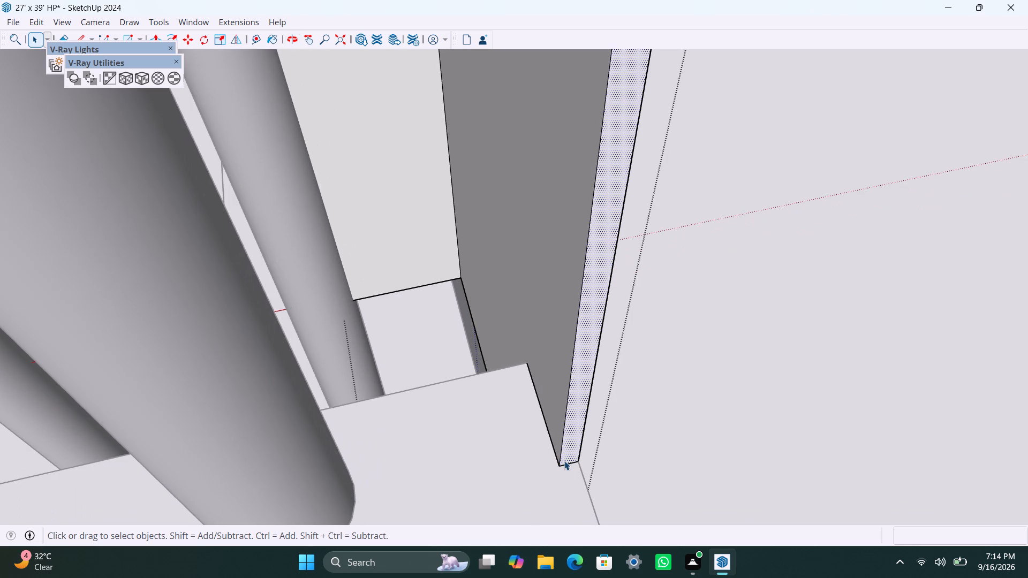
{"action": "left_click", "coordinate": [560, 454]}
{"action": "key", "text": "m"}
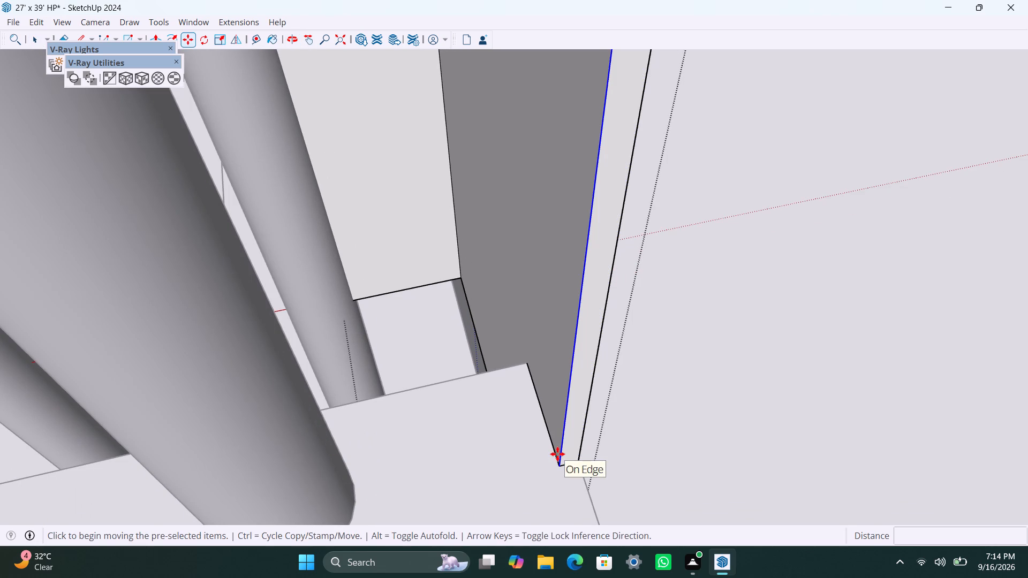
{"action": "left_click", "coordinate": [556, 465]}
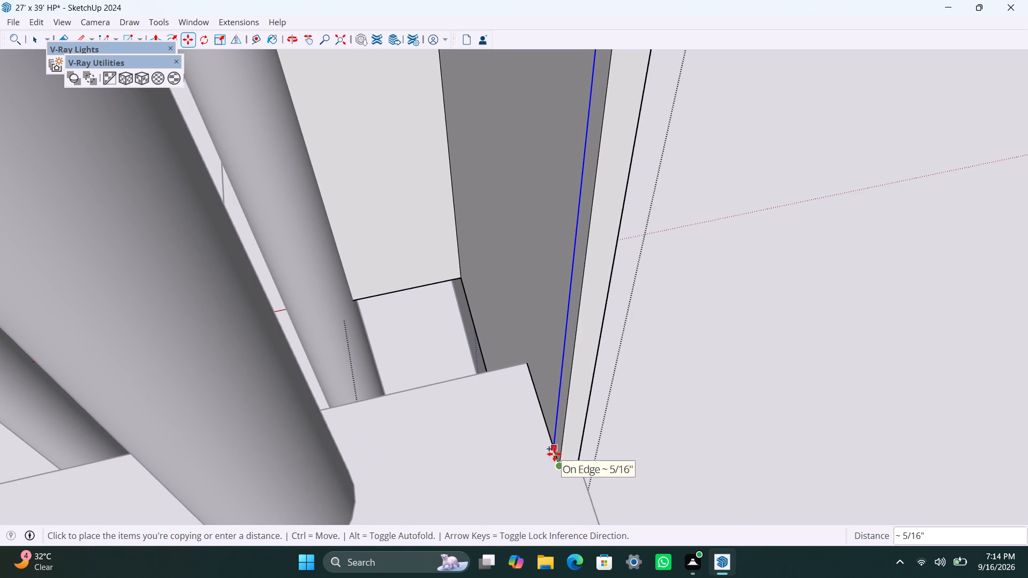
{"action": "type", "text": "8mm"}
{"action": "key", "text": "Return"}
{"action": "key", "text": "space"}
Extrude the 8mm strip about 3 5/16" toward the nearby baluster, giving the panel a second return and a U-shaped plan.
{"action": "scroll", "coordinate": [560, 437], "scroll_direction": "up", "scroll_amount": 1}
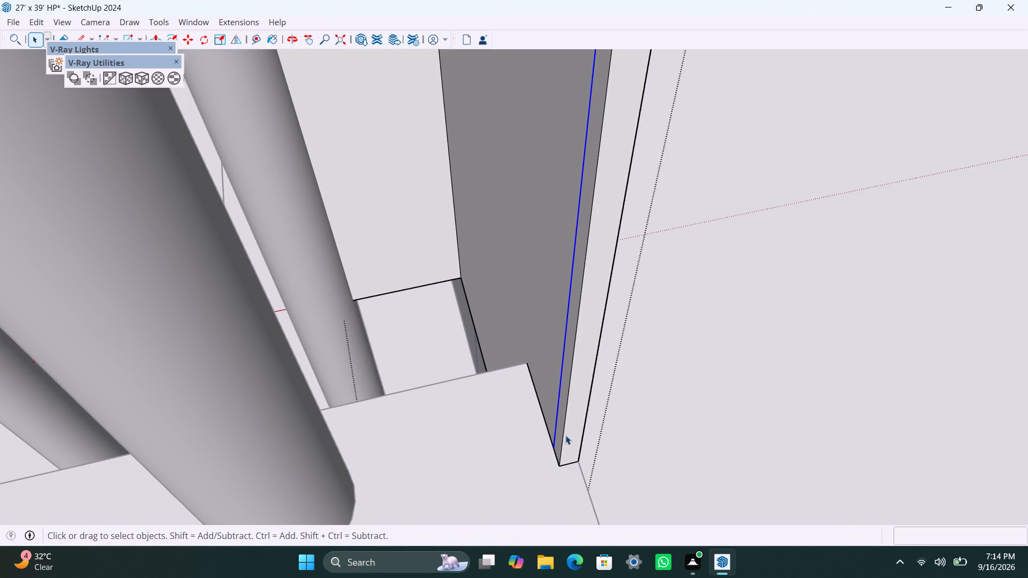
{"action": "scroll", "coordinate": [560, 416], "scroll_direction": "up", "scroll_amount": 2}
{"action": "left_click", "coordinate": [566, 394]}
{"action": "key", "text": "p"}
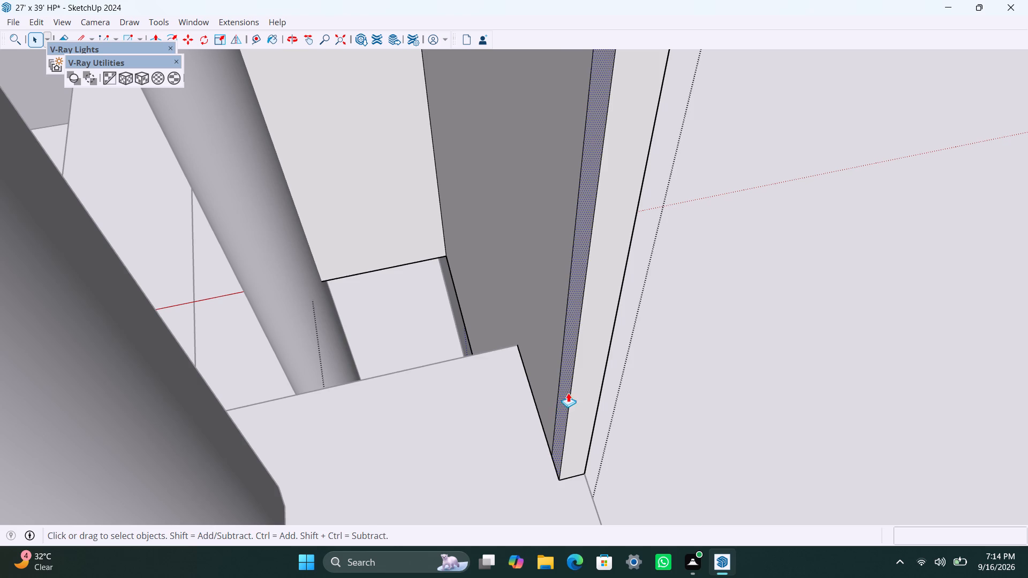
{"action": "left_click_drag", "start_coordinate": [568, 393], "coordinate": [183, 451]}
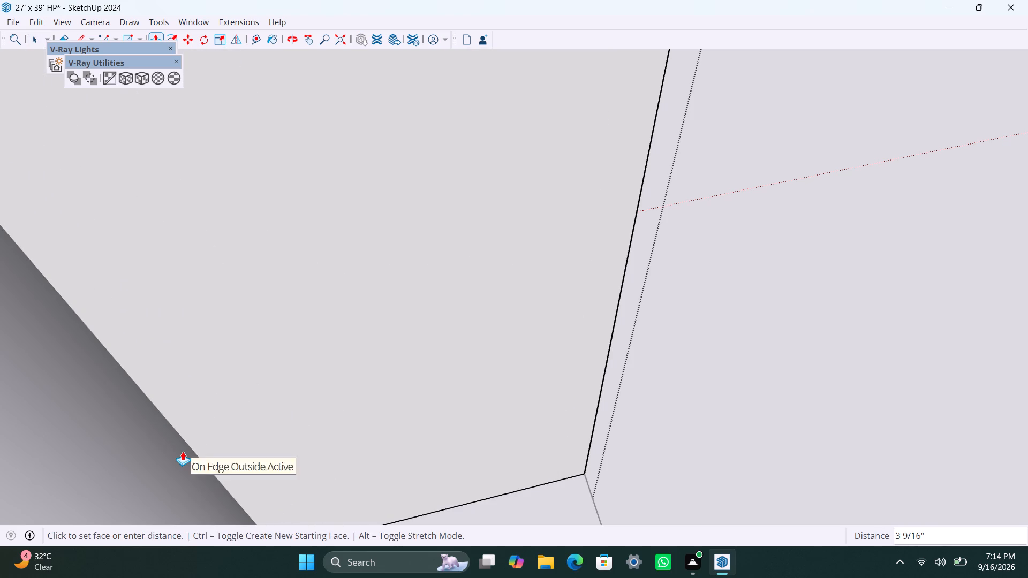
{"action": "left_click_drag", "start_coordinate": [183, 451], "coordinate": [194, 446]}
{"action": "key", "text": "space"}
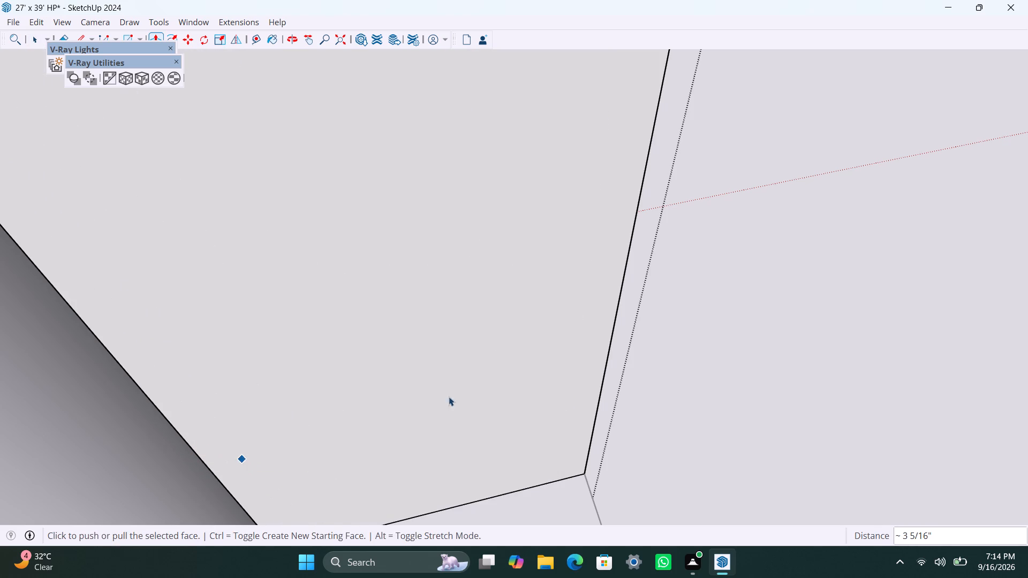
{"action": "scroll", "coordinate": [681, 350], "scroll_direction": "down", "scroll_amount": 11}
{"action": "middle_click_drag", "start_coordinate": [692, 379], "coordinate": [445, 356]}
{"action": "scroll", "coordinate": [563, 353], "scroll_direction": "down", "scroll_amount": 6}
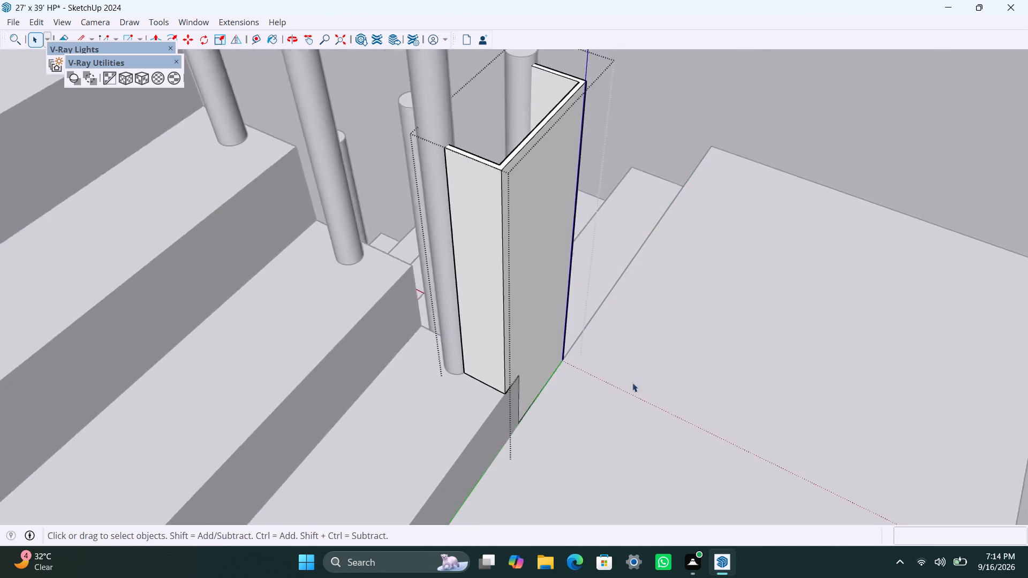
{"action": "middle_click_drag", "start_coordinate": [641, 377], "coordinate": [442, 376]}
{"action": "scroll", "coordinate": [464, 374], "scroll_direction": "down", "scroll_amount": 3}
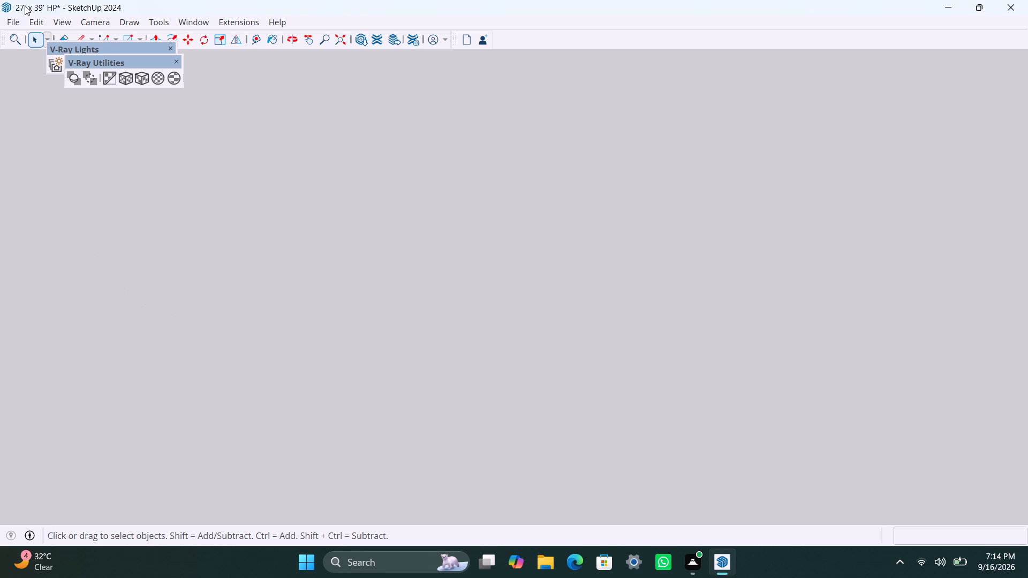
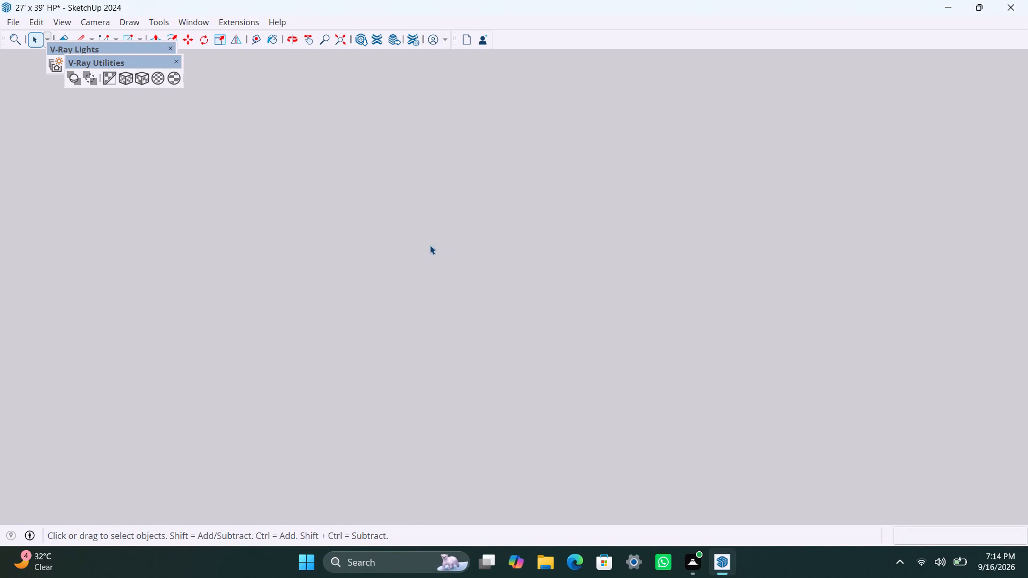
Bring the whole model into view and examine the house's rooms and the staircase with its baluster posts.
{"action": "scroll", "coordinate": [406, 223], "scroll_direction": "down", "scroll_amount": 6}
{"action": "scroll", "coordinate": [237, 303], "scroll_direction": "up", "scroll_amount": 3}
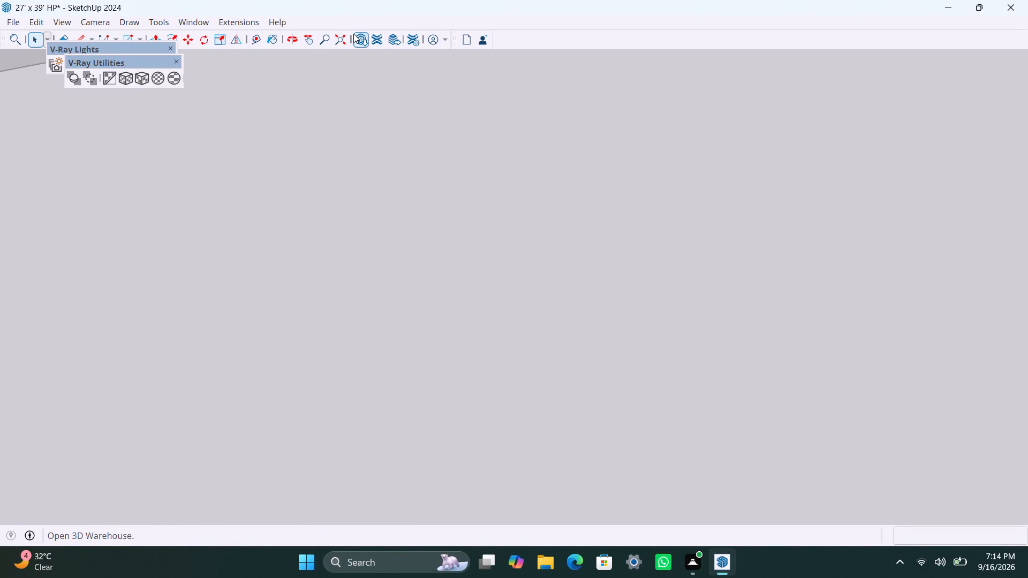
{"action": "left_click", "coordinate": [337, 41]}
{"action": "scroll", "coordinate": [480, 368], "scroll_direction": "down", "scroll_amount": 3}
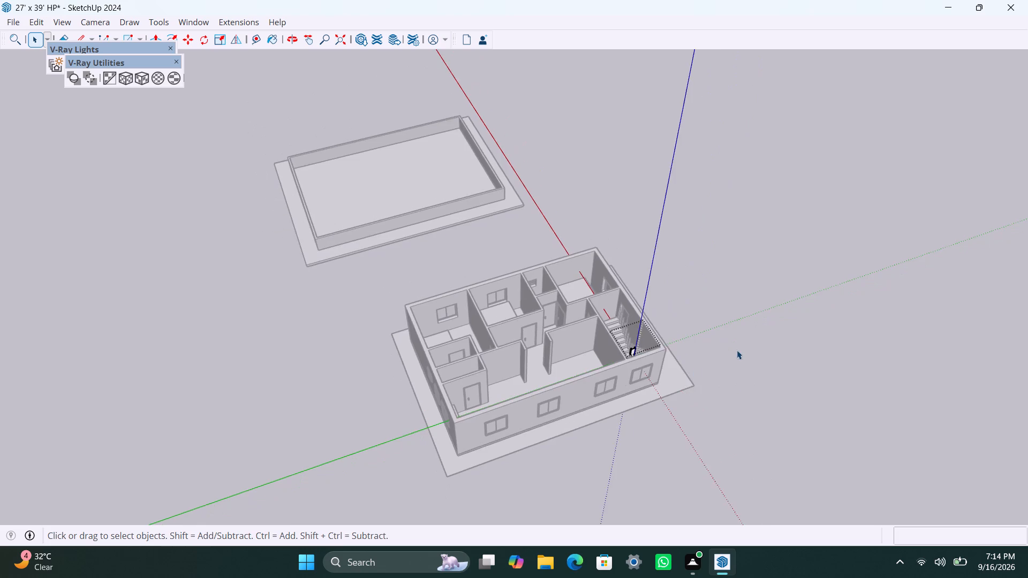
{"action": "left_click", "coordinate": [745, 348]}
{"action": "scroll", "coordinate": [723, 376], "scroll_direction": "up", "scroll_amount": 2}
{"action": "middle_click_drag", "start_coordinate": [701, 390], "coordinate": [268, 360]}
{"action": "scroll", "coordinate": [452, 381], "scroll_direction": "up", "scroll_amount": 3}
{"action": "middle_click_drag", "start_coordinate": [547, 438], "coordinate": [376, 448]}
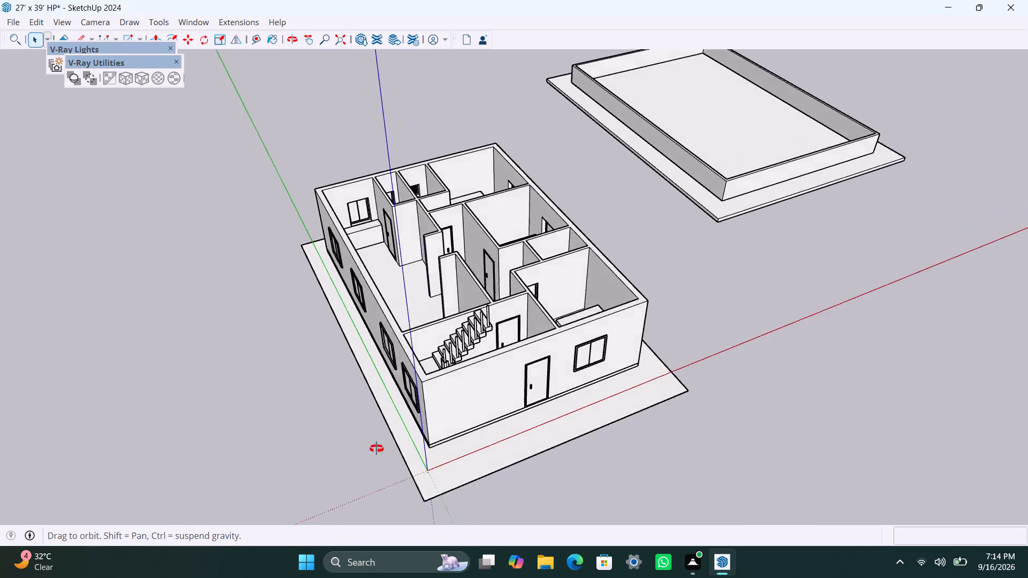
{"action": "middle_click_drag", "start_coordinate": [376, 448], "coordinate": [215, 408]}
{"action": "scroll", "coordinate": [427, 313], "scroll_direction": "up", "scroll_amount": 4}
{"action": "middle_click_drag", "start_coordinate": [550, 333], "coordinate": [321, 363]}
{"action": "scroll", "coordinate": [337, 255], "scroll_direction": "up", "scroll_amount": 4}
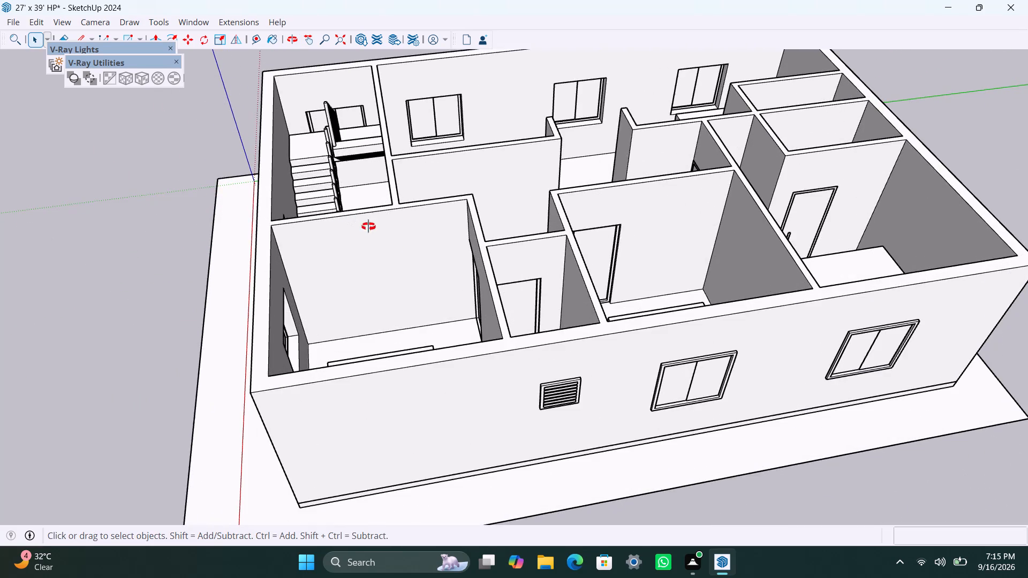
{"action": "middle_click_drag", "start_coordinate": [368, 226], "coordinate": [463, 329]}
{"action": "scroll", "coordinate": [403, 303], "scroll_direction": "up", "scroll_amount": 6}
{"action": "middle_click_drag", "start_coordinate": [414, 291], "coordinate": [460, 320]}
{"action": "scroll", "coordinate": [449, 325], "scroll_direction": "up", "scroll_amount": 1}
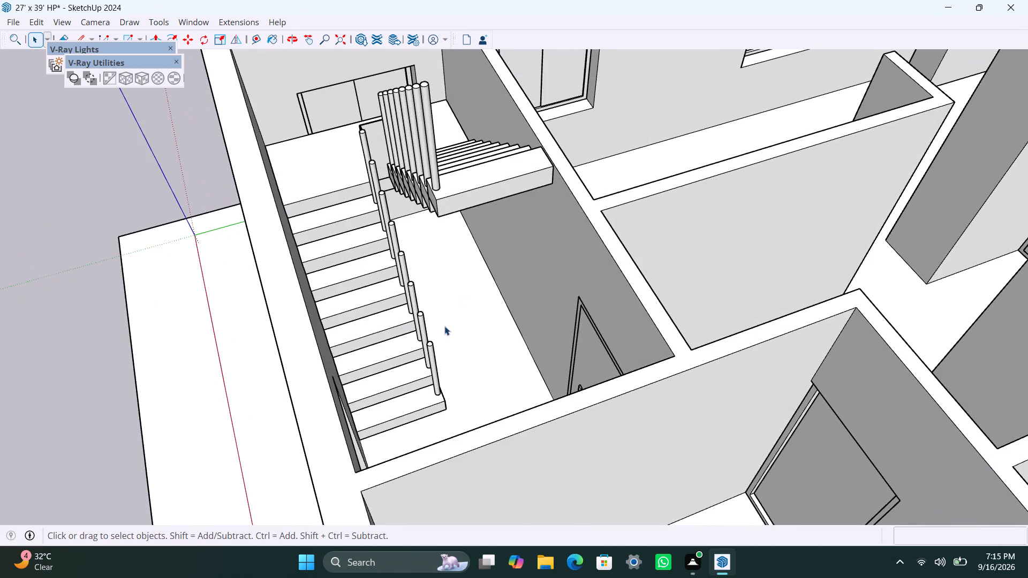
Save the house model under its existing file name.
{"action": "key", "text": "ctrl+s"}
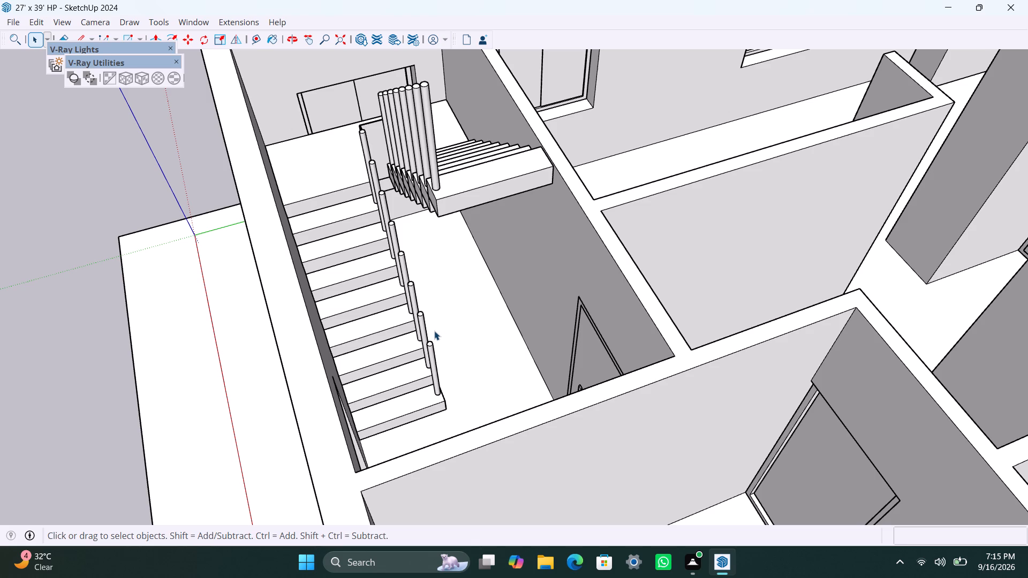
Examine both stair flights and their baluster posts from several sides, keeping the file saved.
{"action": "scroll", "coordinate": [367, 308], "scroll_direction": "down", "scroll_amount": 2}
{"action": "middle_click_drag", "start_coordinate": [387, 295], "coordinate": [444, 306]}
{"action": "key", "text": "ctrl+s"}
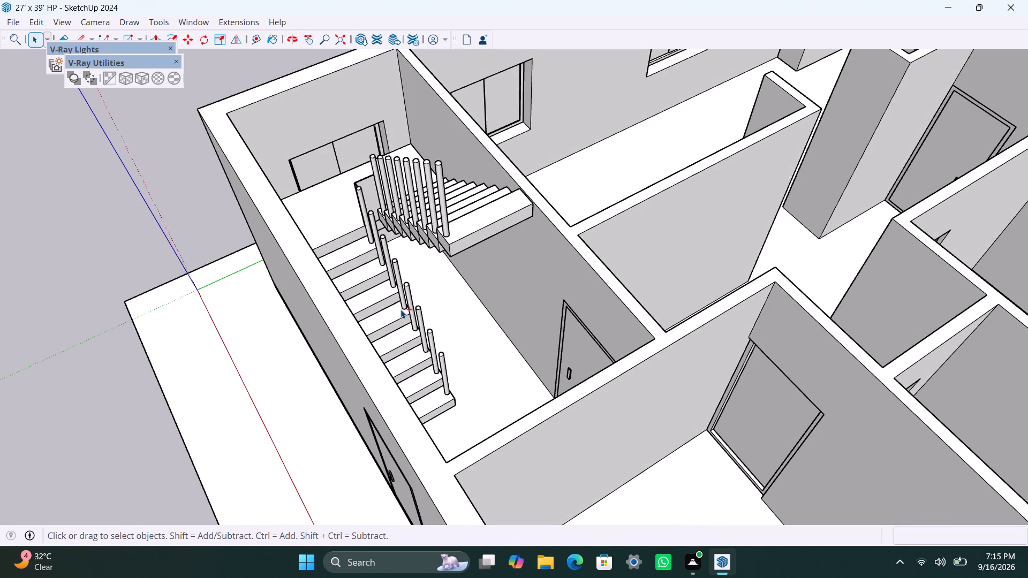
{"action": "scroll", "coordinate": [388, 386], "scroll_direction": "down", "scroll_amount": 2}
{"action": "middle_click_drag", "start_coordinate": [322, 378], "coordinate": [631, 384]}
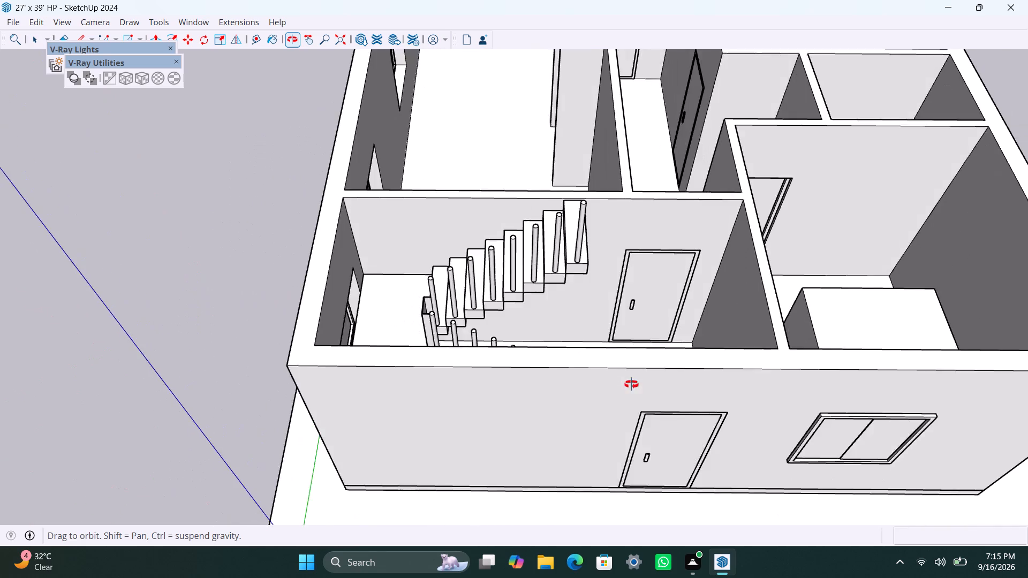
{"action": "middle_click_drag", "start_coordinate": [631, 384], "coordinate": [634, 390]}
{"action": "scroll", "coordinate": [418, 296], "scroll_direction": "up", "scroll_amount": 4}
{"action": "middle_click_drag", "start_coordinate": [414, 360], "coordinate": [387, 382], "text": "shift"}
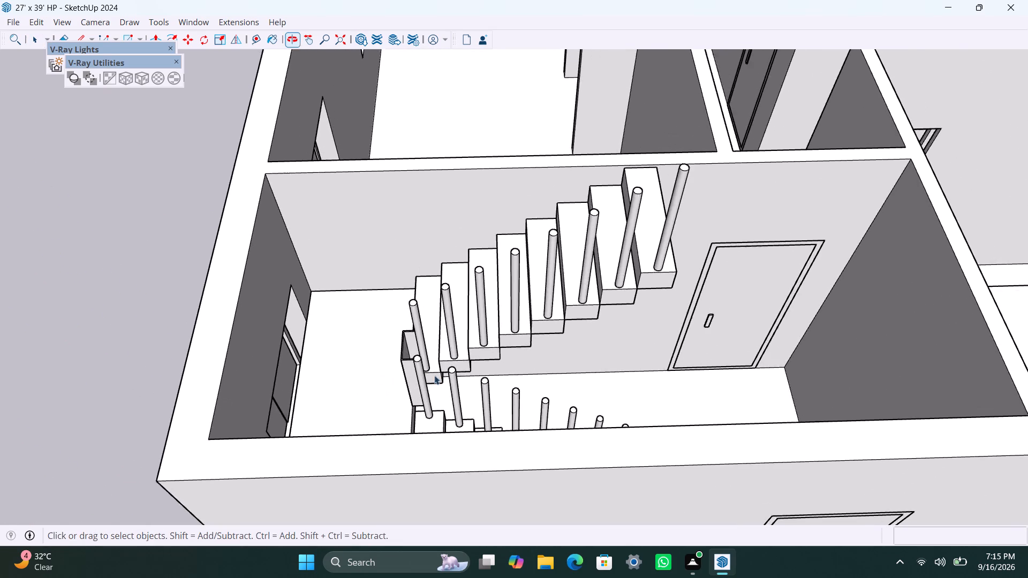
{"action": "scroll", "coordinate": [478, 372], "scroll_direction": "up", "scroll_amount": 2}
{"action": "middle_click_drag", "start_coordinate": [482, 381], "coordinate": [505, 405]}
{"action": "key", "text": "ctrl+s"}
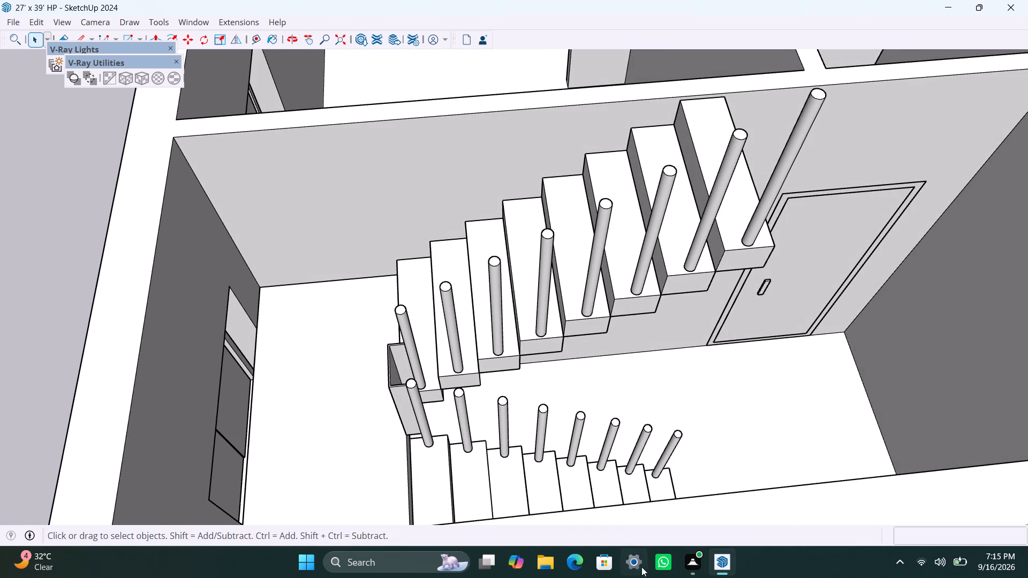
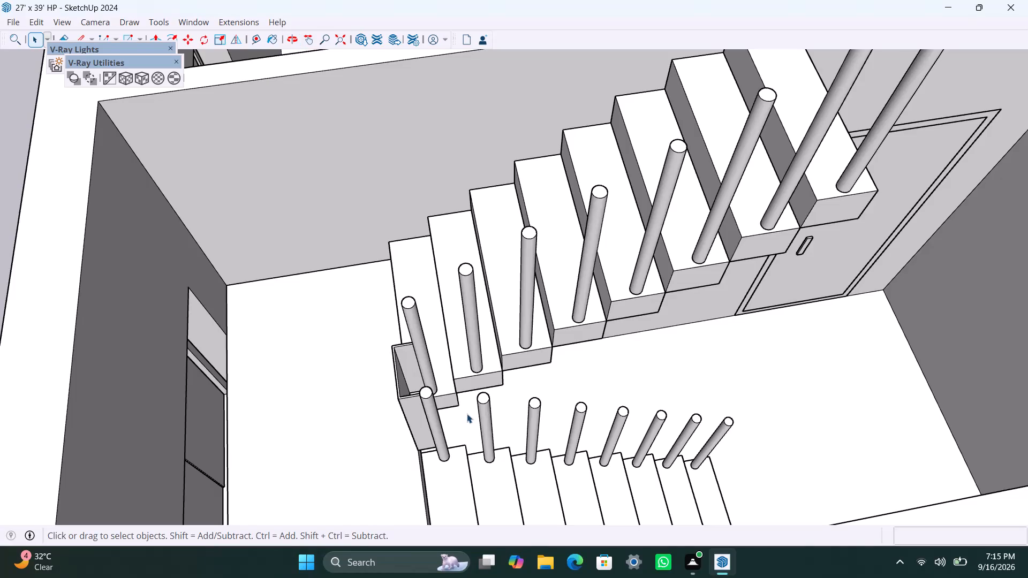
Save the house model with its staircase and baluster posts under the existing file name.
{"action": "scroll", "coordinate": [467, 414], "scroll_direction": "down", "scroll_amount": 3}
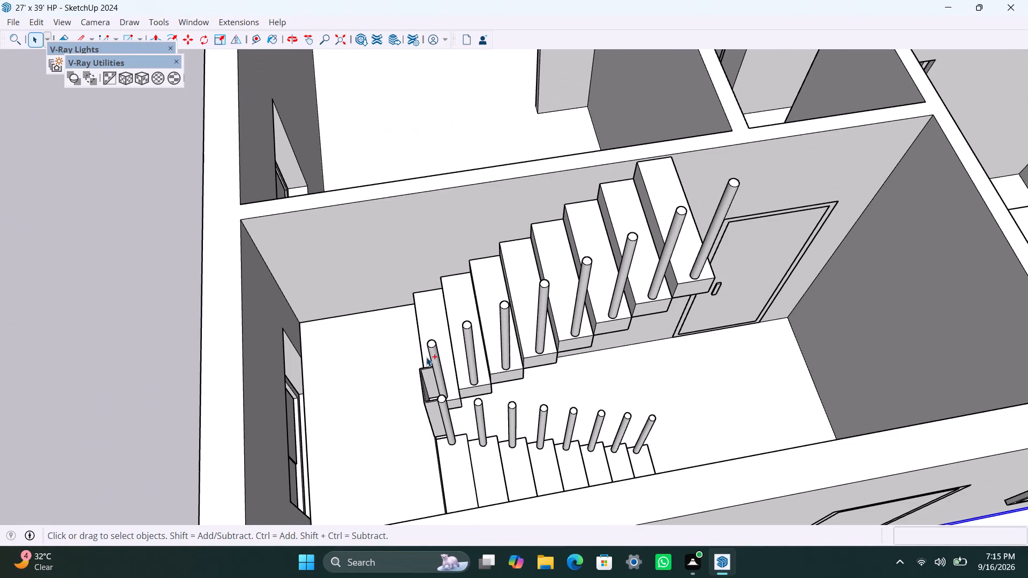
{"action": "key", "text": "ctrl+s"}
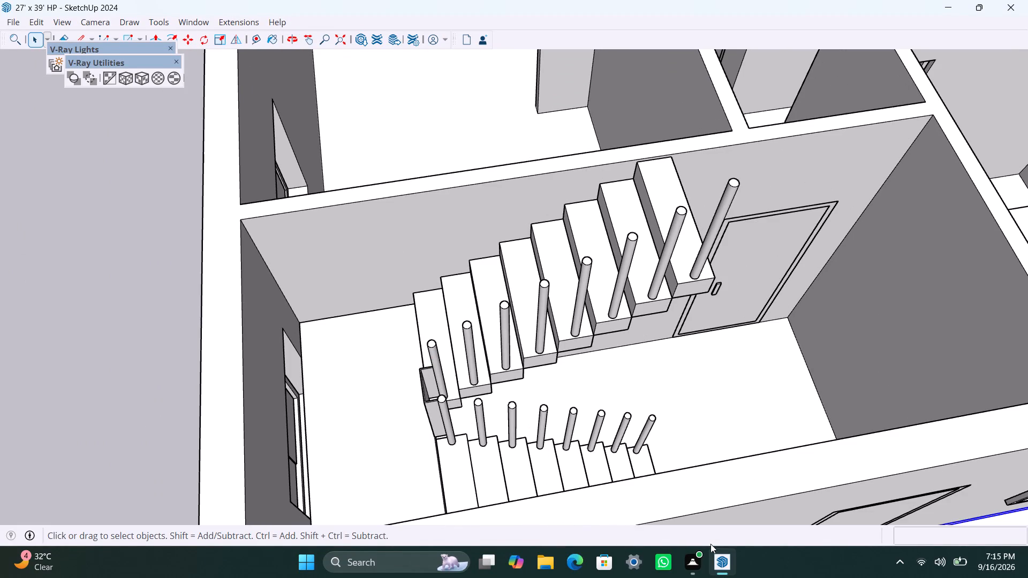
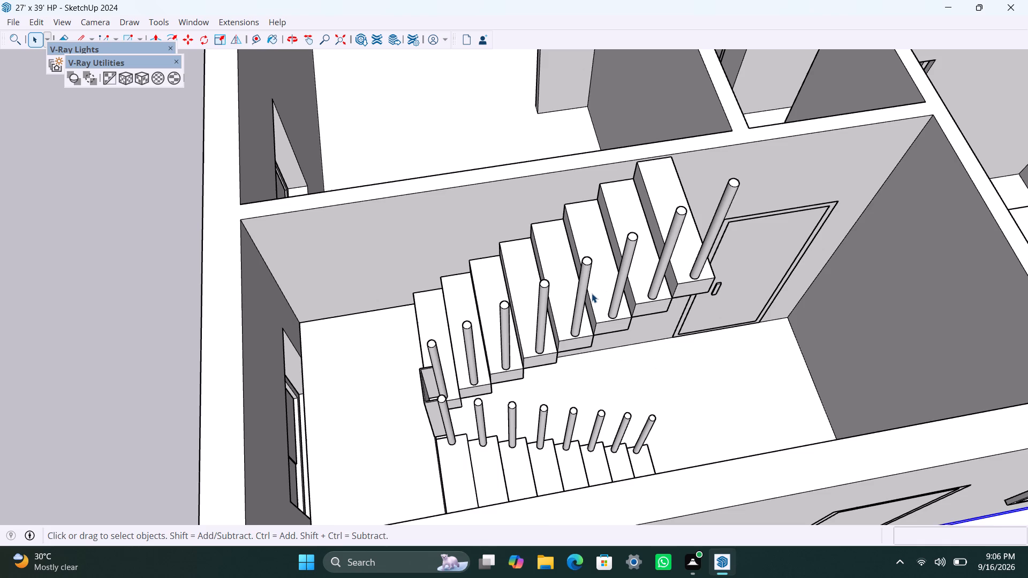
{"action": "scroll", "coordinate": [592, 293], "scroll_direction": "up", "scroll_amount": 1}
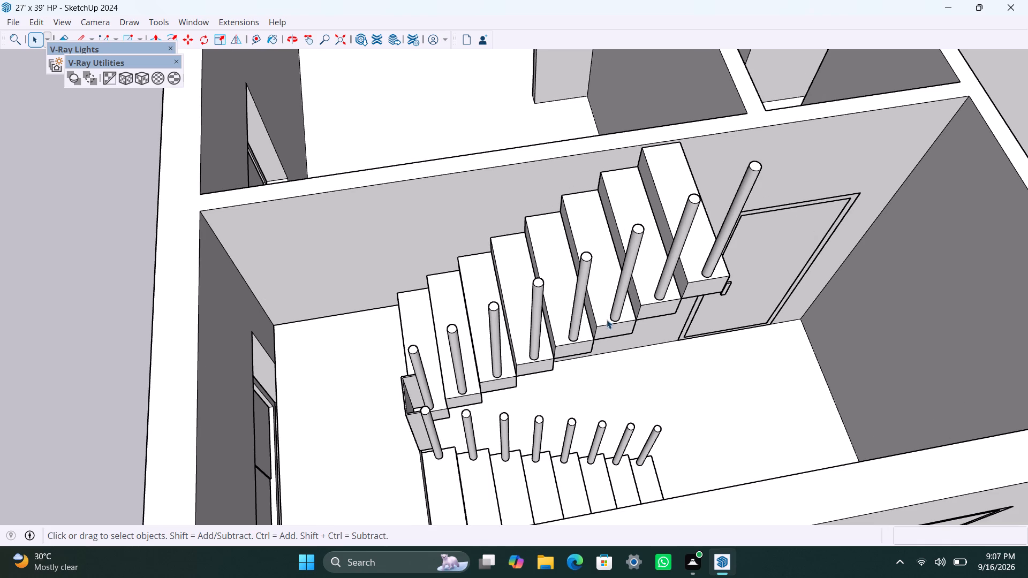
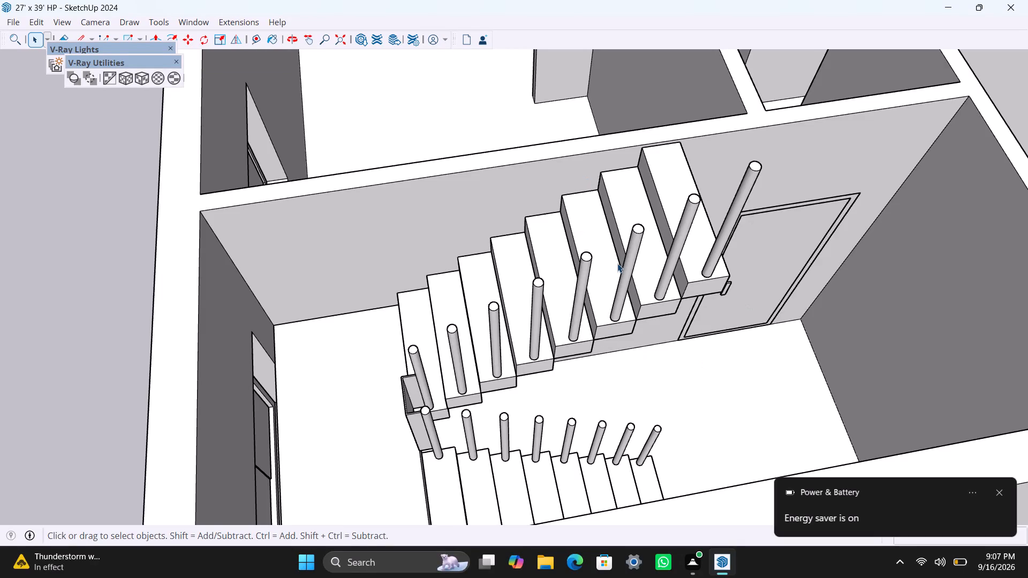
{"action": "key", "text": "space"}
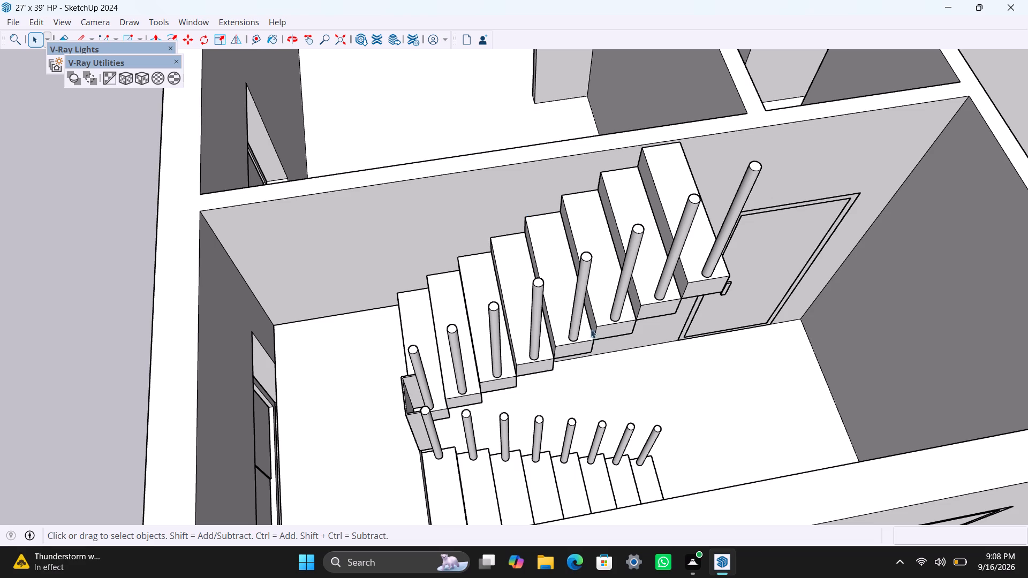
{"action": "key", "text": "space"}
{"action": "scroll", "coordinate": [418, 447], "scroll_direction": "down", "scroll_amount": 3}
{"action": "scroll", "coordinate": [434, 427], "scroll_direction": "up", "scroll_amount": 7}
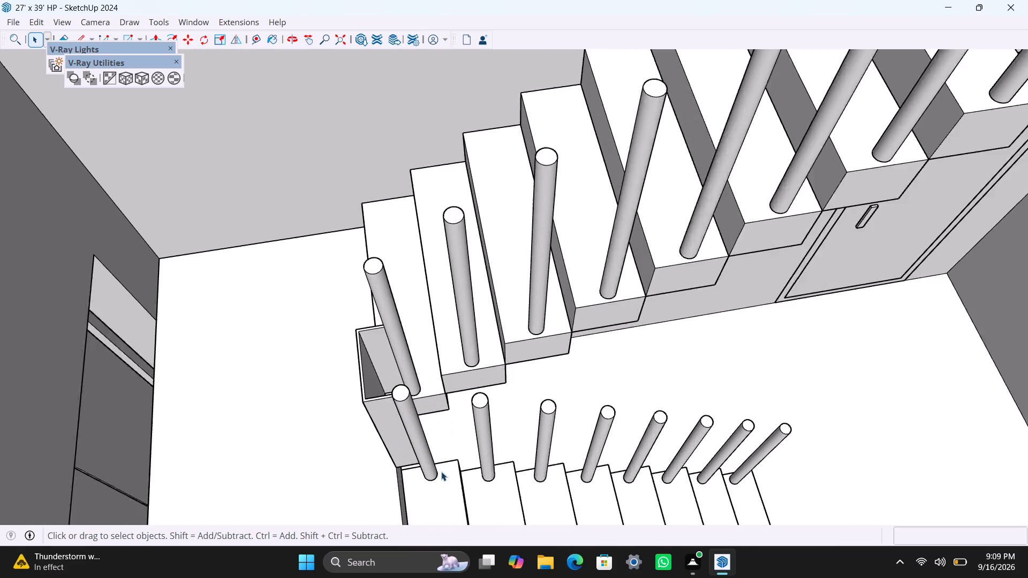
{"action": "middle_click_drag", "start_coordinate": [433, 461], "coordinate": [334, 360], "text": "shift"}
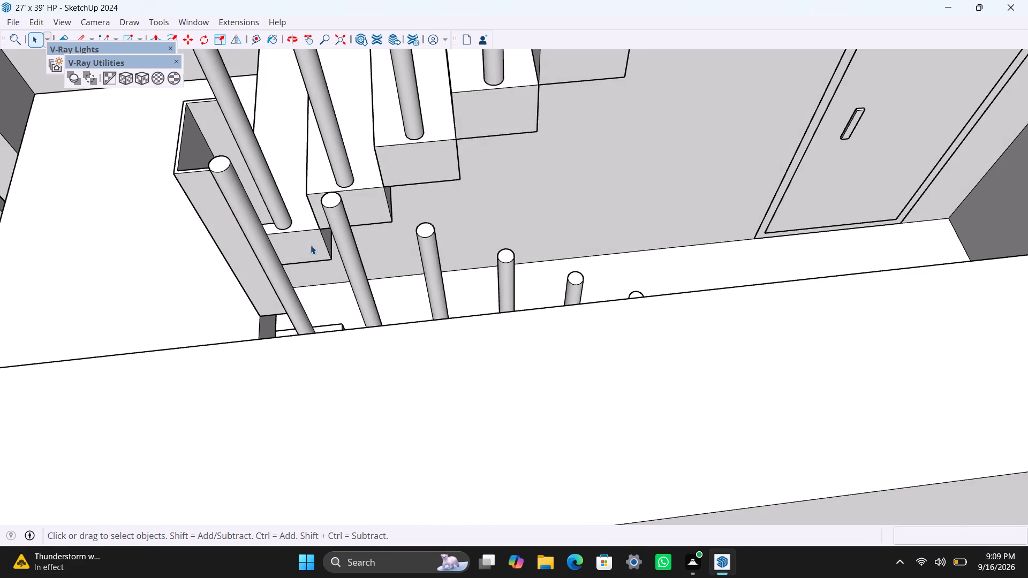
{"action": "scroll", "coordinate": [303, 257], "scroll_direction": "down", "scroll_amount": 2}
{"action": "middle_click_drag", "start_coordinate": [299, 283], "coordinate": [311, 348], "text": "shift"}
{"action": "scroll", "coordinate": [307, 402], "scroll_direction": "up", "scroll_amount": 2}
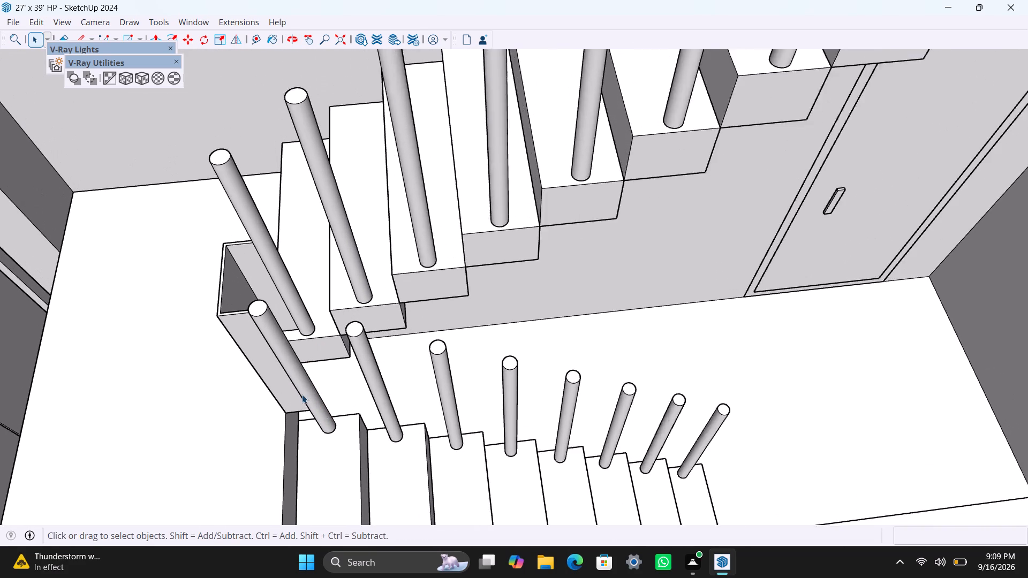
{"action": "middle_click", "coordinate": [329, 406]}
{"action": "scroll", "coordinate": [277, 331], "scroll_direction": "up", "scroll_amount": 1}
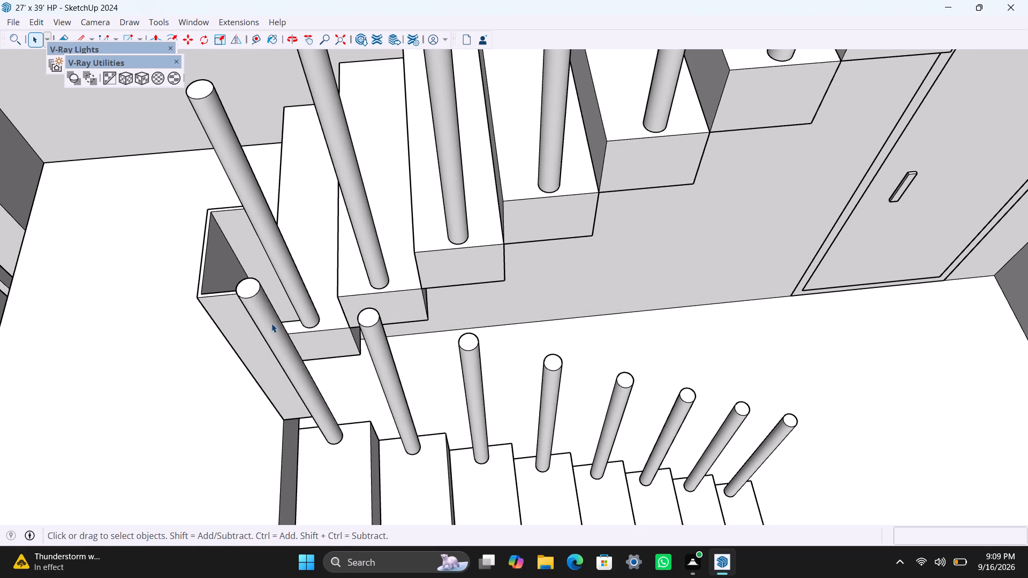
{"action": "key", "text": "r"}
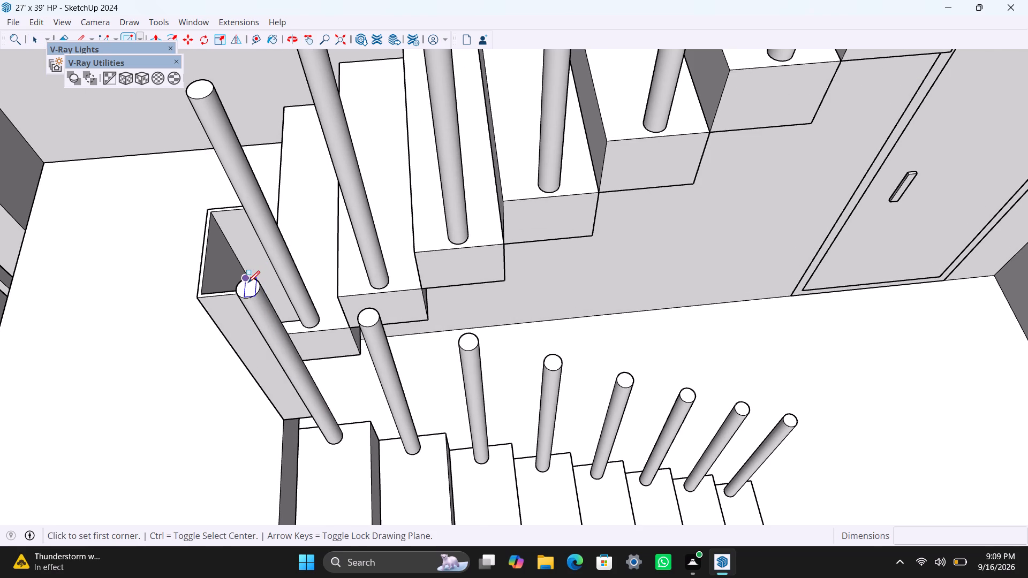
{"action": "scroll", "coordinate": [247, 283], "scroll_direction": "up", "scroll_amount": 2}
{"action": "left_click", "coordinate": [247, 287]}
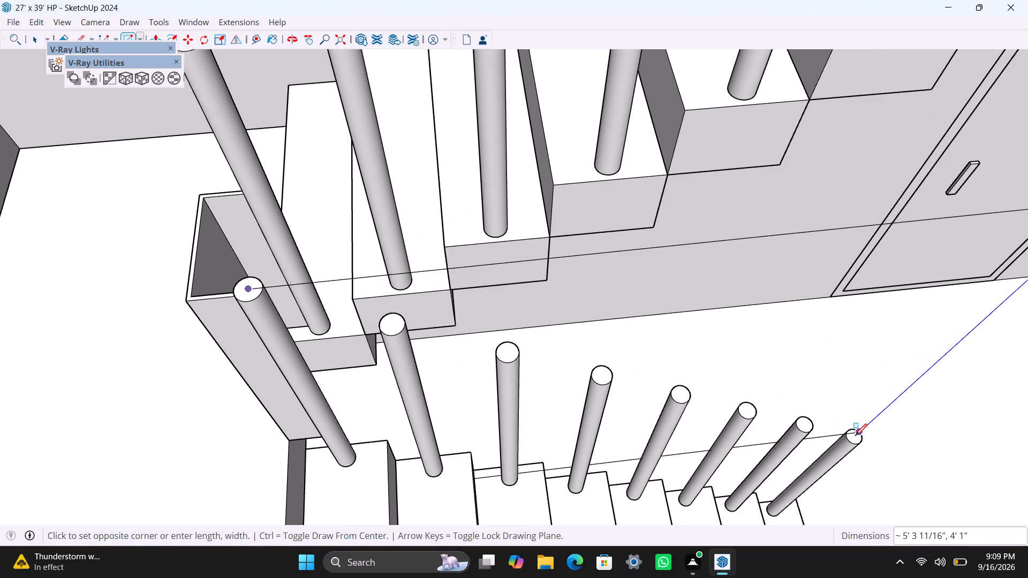
Draw a line about 6' 8" long joining the top centres of the two end posts of the lower stair flight.
{"action": "key", "text": "l"}
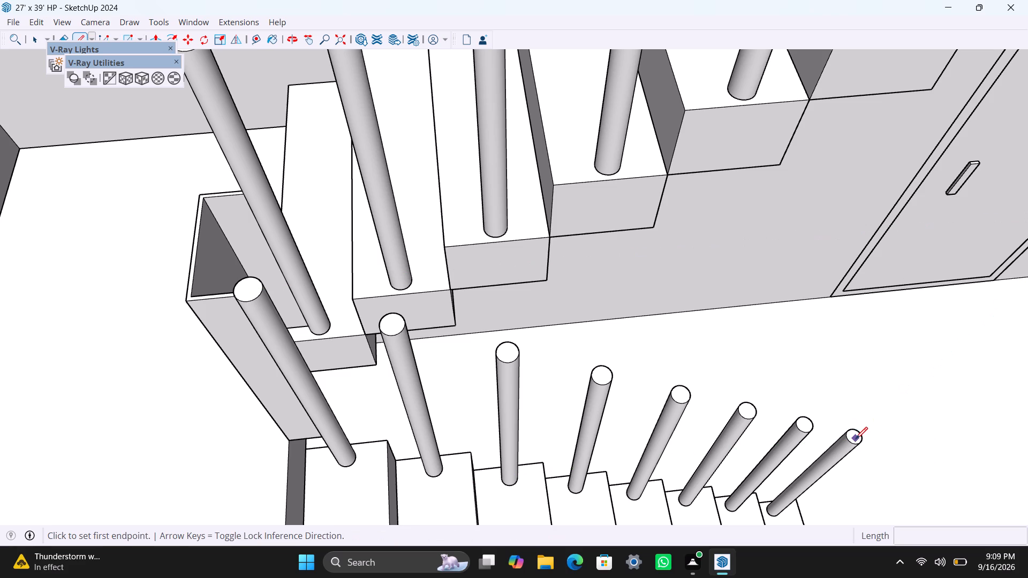
{"action": "scroll", "coordinate": [855, 438], "scroll_direction": "up", "scroll_amount": 2}
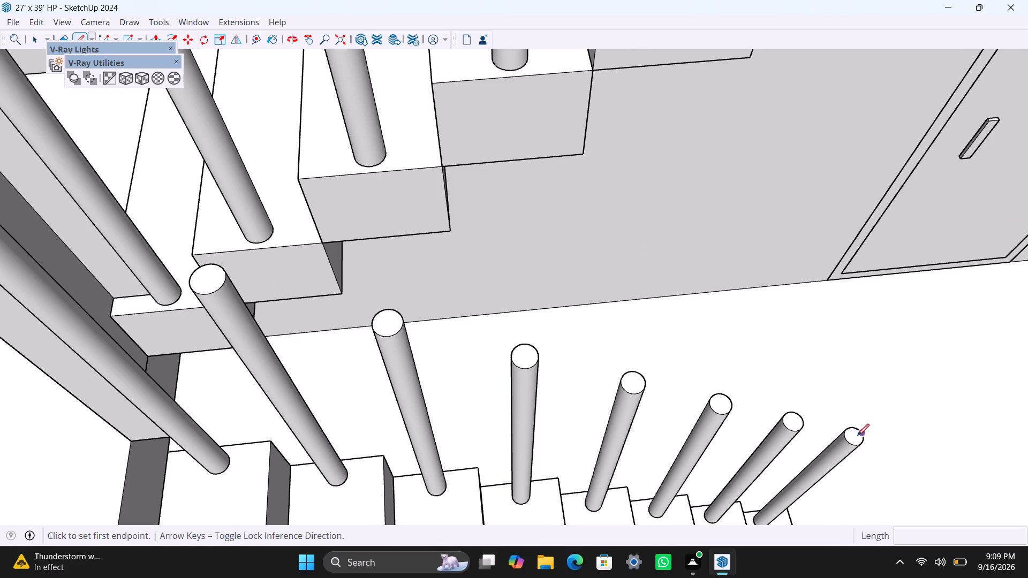
{"action": "left_click", "coordinate": [857, 437]}
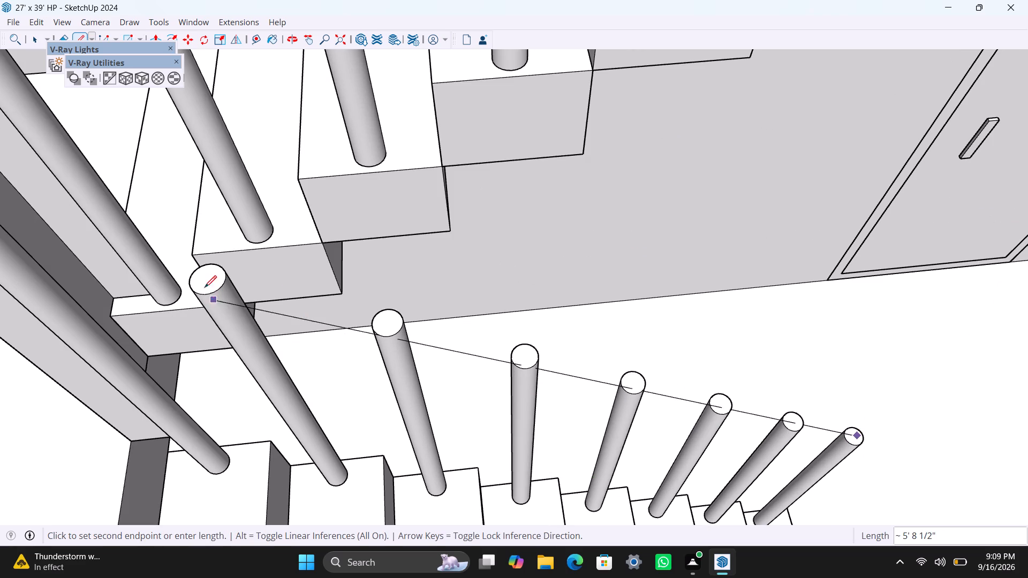
{"action": "scroll", "coordinate": [154, 271], "scroll_direction": "down", "scroll_amount": 3}
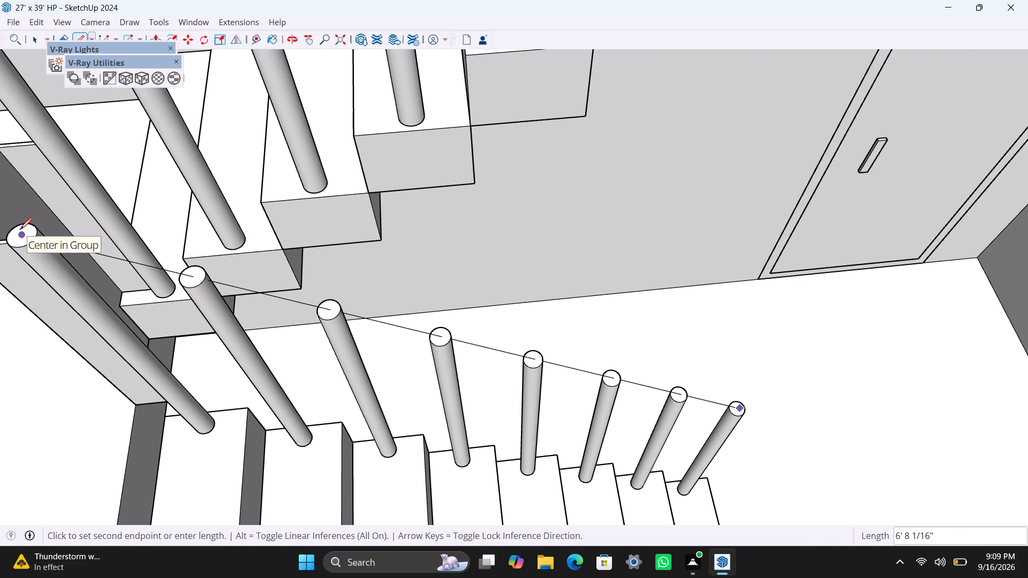
{"action": "left_click", "coordinate": [20, 229]}
Draw a 0.5" edge across the top of the post beside the landing, starting at the end of the long line.
{"action": "scroll", "coordinate": [18, 238], "scroll_direction": "up", "scroll_amount": 9}
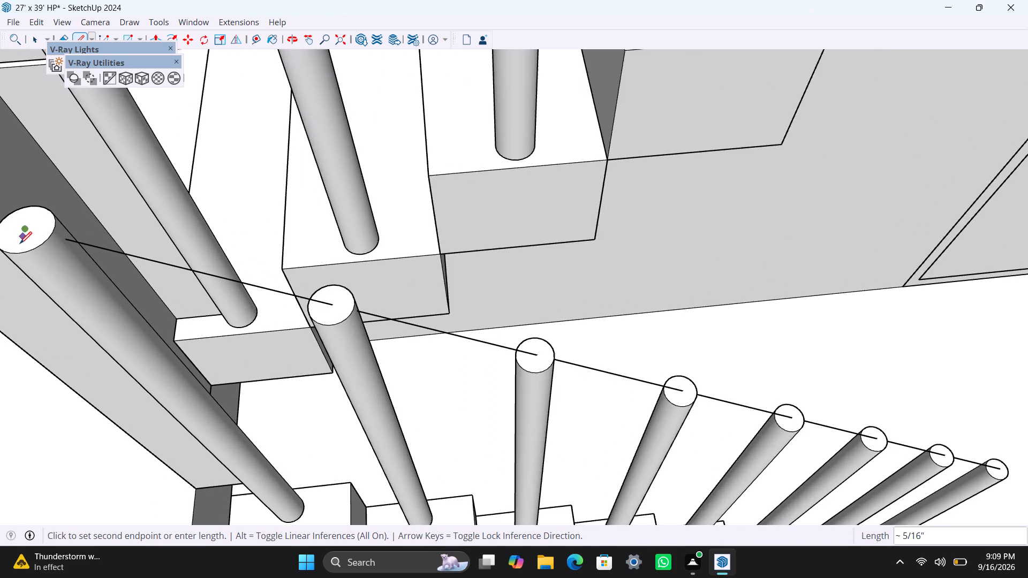
{"action": "scroll", "coordinate": [21, 244], "scroll_direction": "up", "scroll_amount": 2}
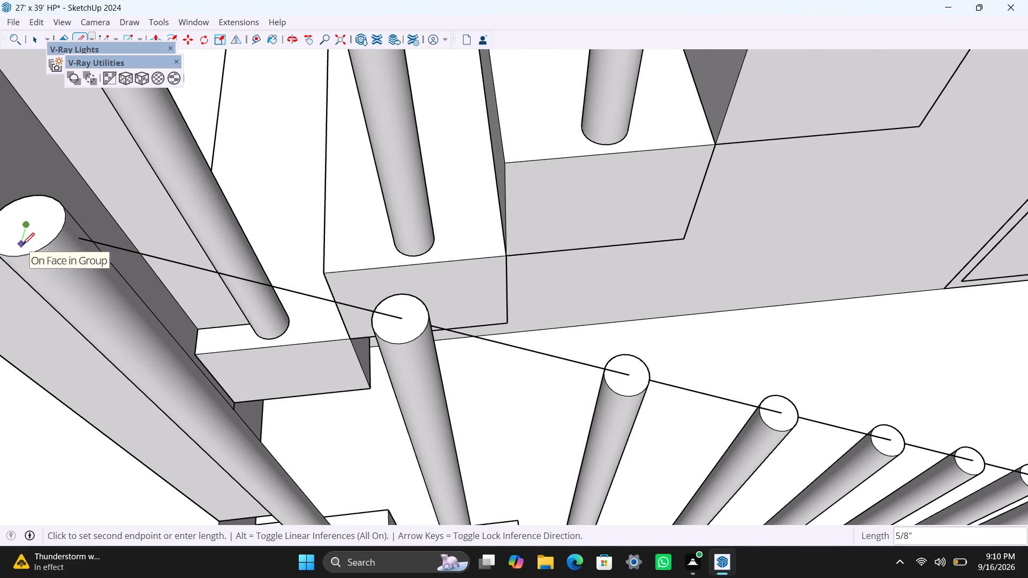
{"action": "type", "text": "2mm"}
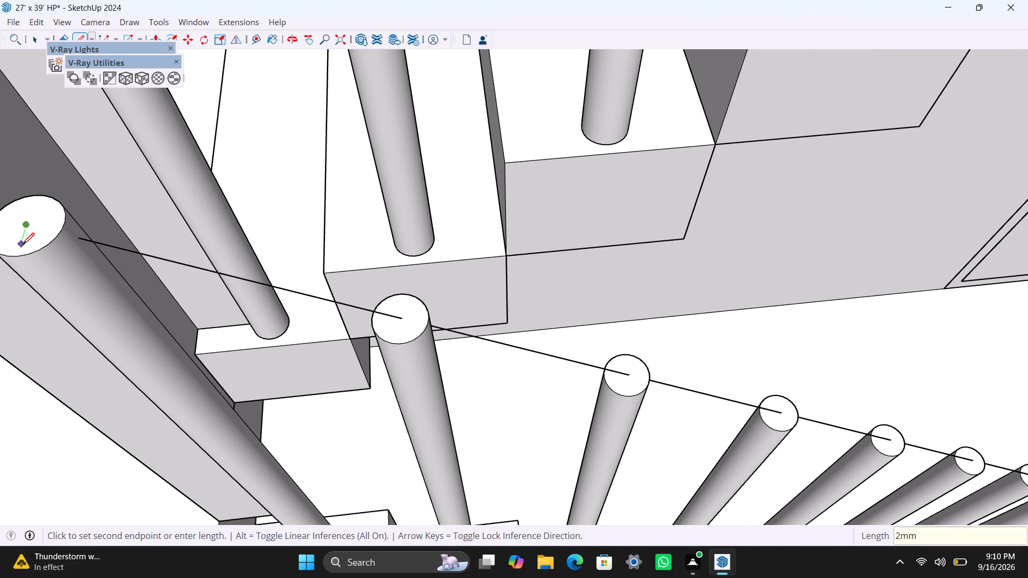
{"action": "key", "text": "BackSpace"}
{"action": "type", "text": "0.5\""}
{"action": "key", "text": "Return"}
{"action": "left_click_drag", "start_coordinate": [26, 223], "coordinate": [22, 235]}
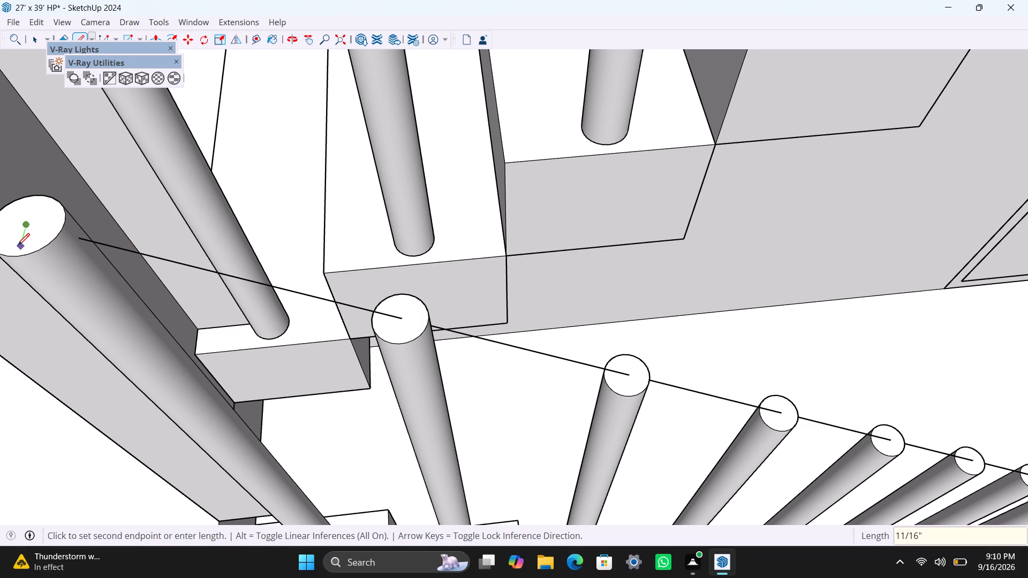
{"action": "type", "text": "0.5\""}
{"action": "key", "text": "Return"}
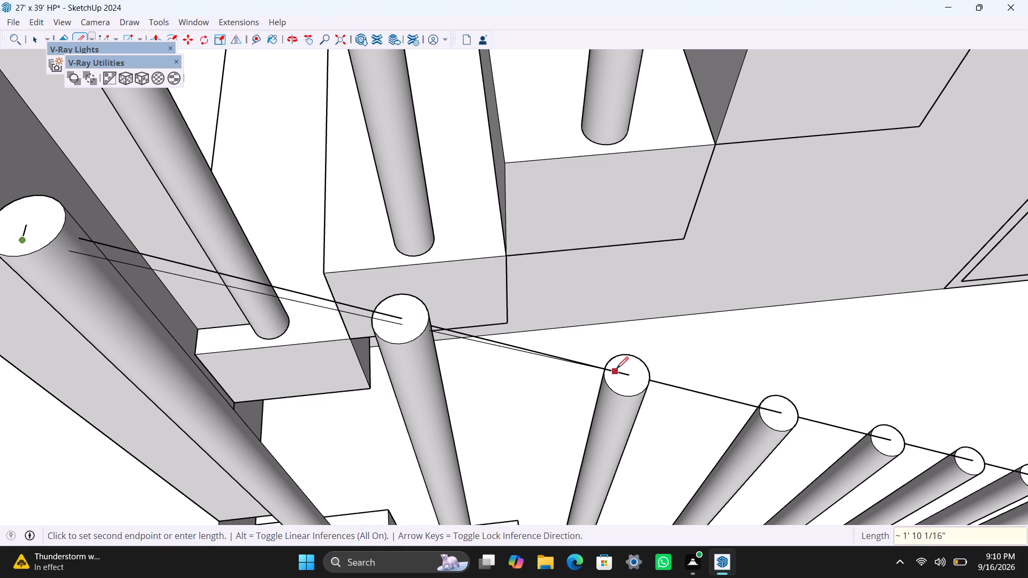
Draw a parallel line back to the far end post and close the outline into a narrow rail strip face.
{"action": "scroll", "coordinate": [618, 383], "scroll_direction": "down", "scroll_amount": 4}
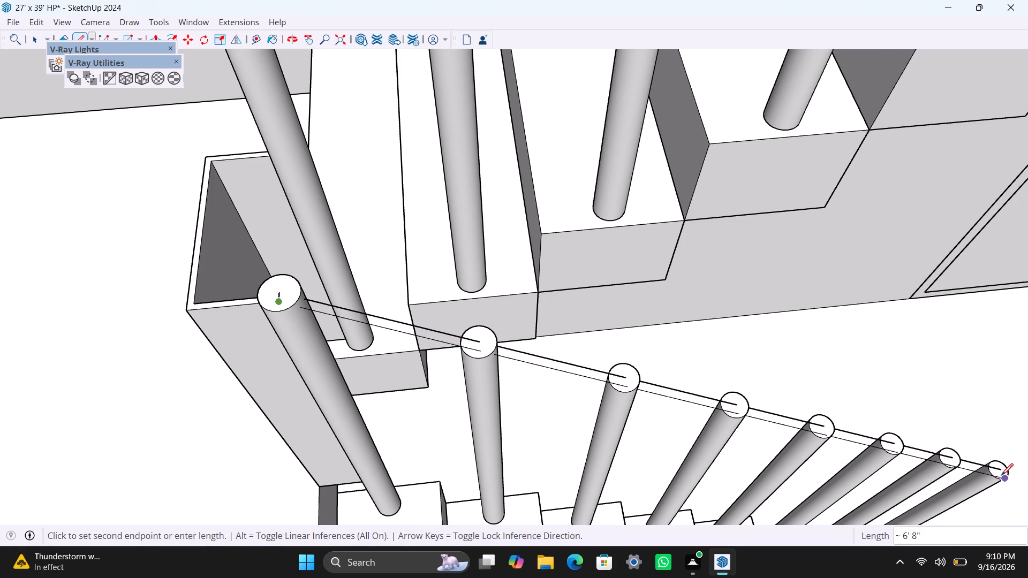
{"action": "scroll", "coordinate": [999, 473], "scroll_direction": "up", "scroll_amount": 3}
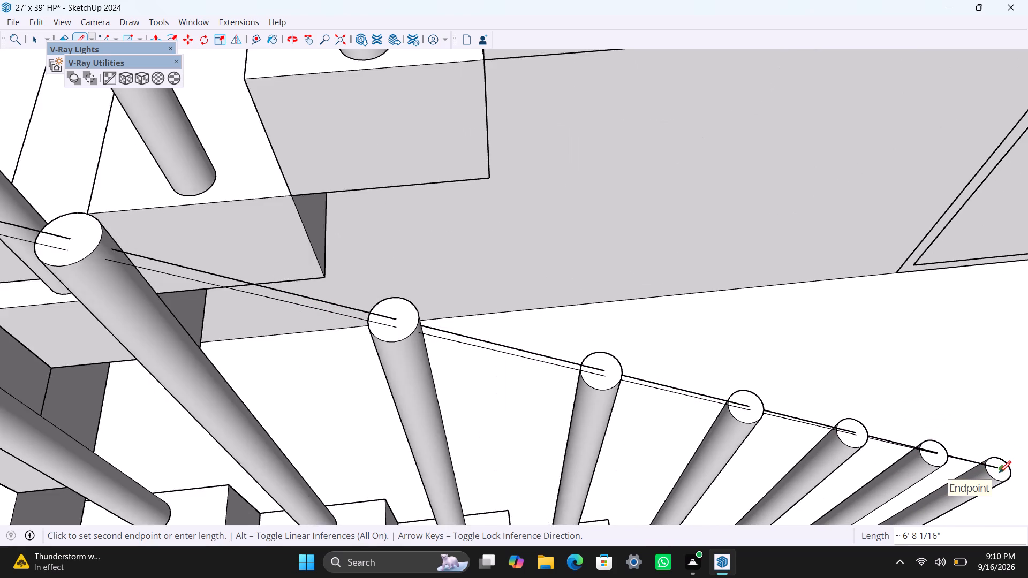
{"action": "scroll", "coordinate": [999, 473], "scroll_direction": "up", "scroll_amount": 3}
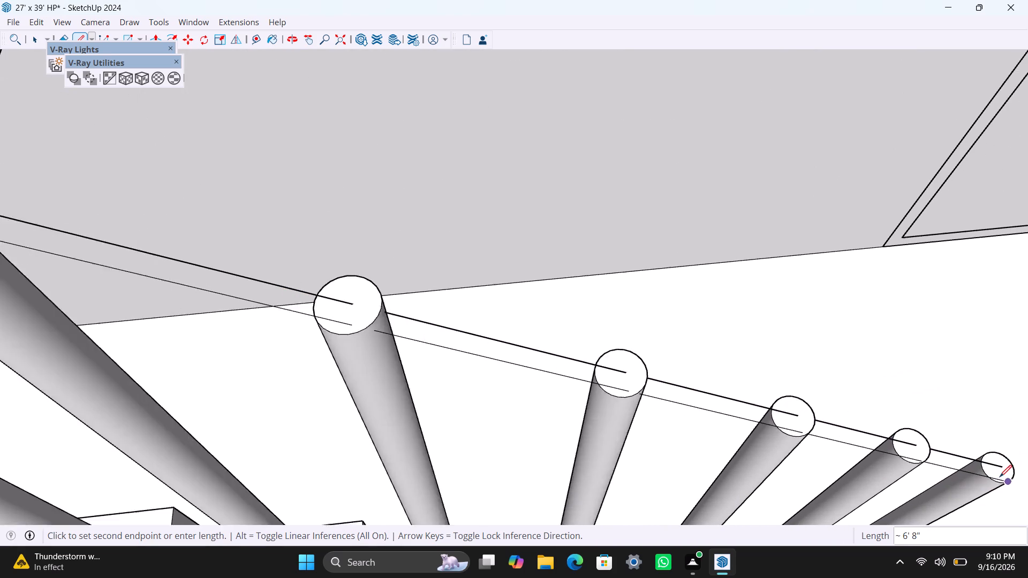
{"action": "scroll", "coordinate": [1000, 477], "scroll_direction": "up", "scroll_amount": 4}
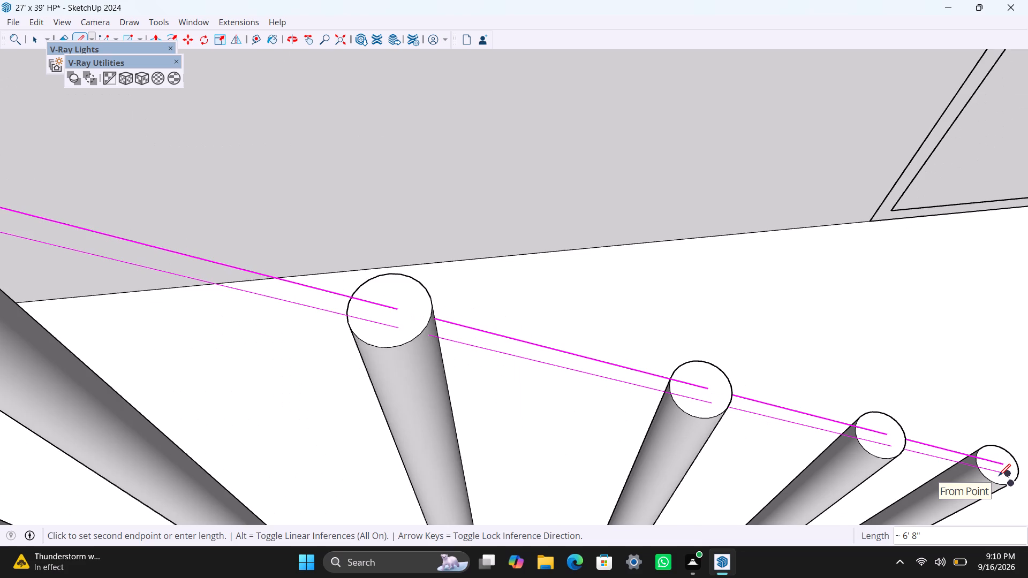
{"action": "scroll", "coordinate": [999, 476], "scroll_direction": "up", "scroll_amount": 1}
{"action": "left_click", "coordinate": [999, 476]}
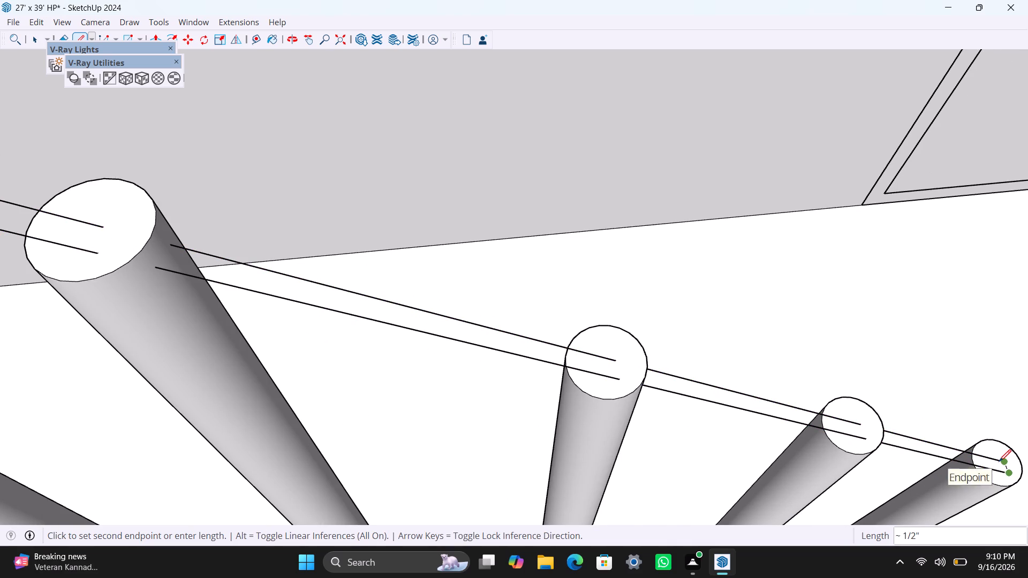
{"action": "left_click", "coordinate": [999, 461]}
{"action": "key", "text": "space"}
Make the narrow rail strip face and its edges a group.
{"action": "scroll", "coordinate": [569, 425], "scroll_direction": "down", "scroll_amount": 17}
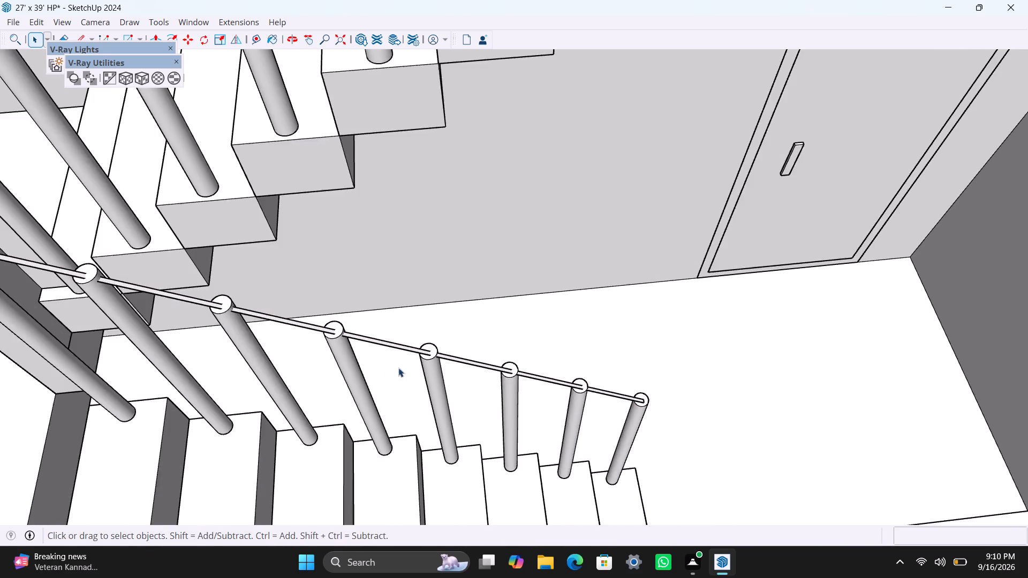
{"action": "scroll", "coordinate": [398, 368], "scroll_direction": "down", "scroll_amount": 4}
{"action": "scroll", "coordinate": [188, 330], "scroll_direction": "up", "scroll_amount": 13}
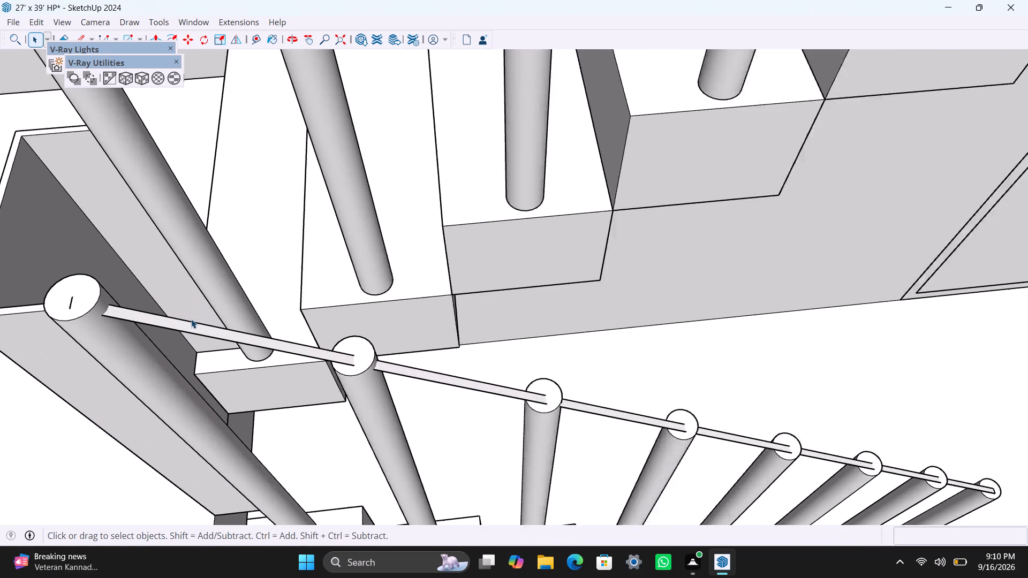
{"action": "scroll", "coordinate": [191, 319], "scroll_direction": "up", "scroll_amount": 1}
{"action": "double_click", "coordinate": [195, 330]}
{"action": "right_click", "coordinate": [194, 330]}
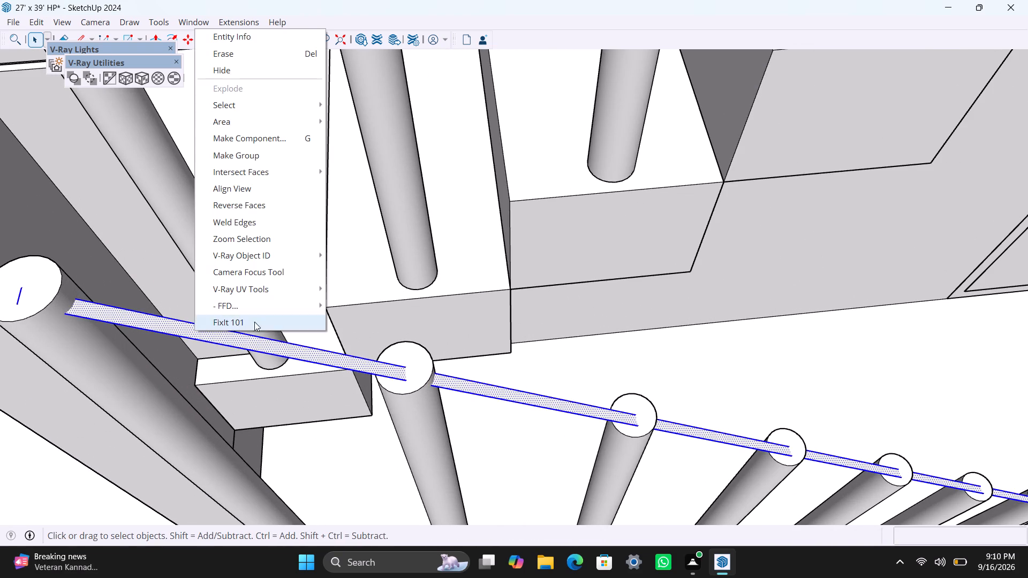
{"action": "left_click", "coordinate": [266, 149]}
Move the rail strip group about 3/4" across the post tops.
{"action": "scroll", "coordinate": [244, 361], "scroll_direction": "down", "scroll_amount": 4}
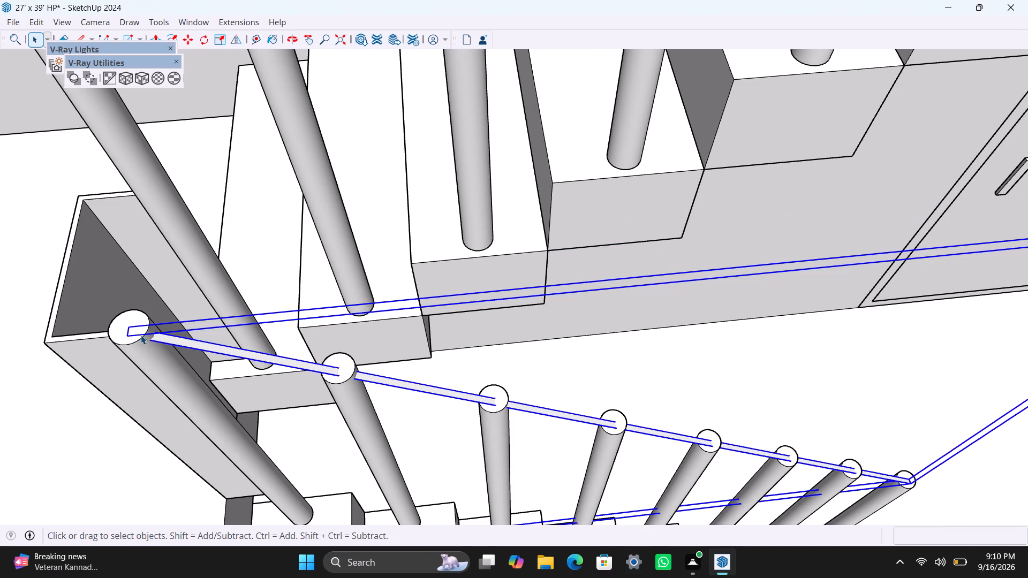
{"action": "key", "text": "m"}
{"action": "left_click", "coordinate": [153, 339]}
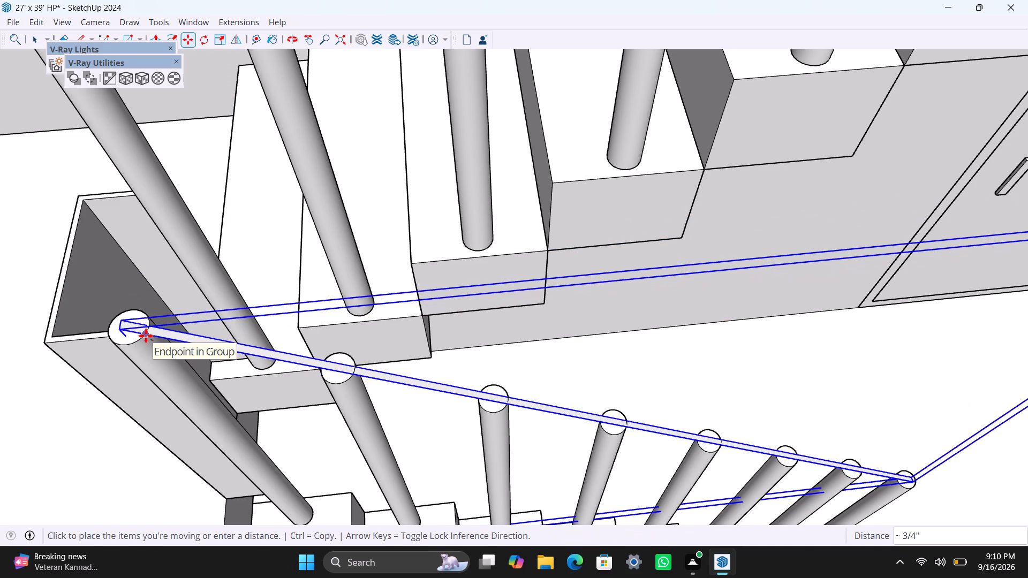
{"action": "left_click", "coordinate": [146, 336]}
Copy the rail strip group 6" straight down the posts of the lower flight.
{"action": "key", "text": "m"}
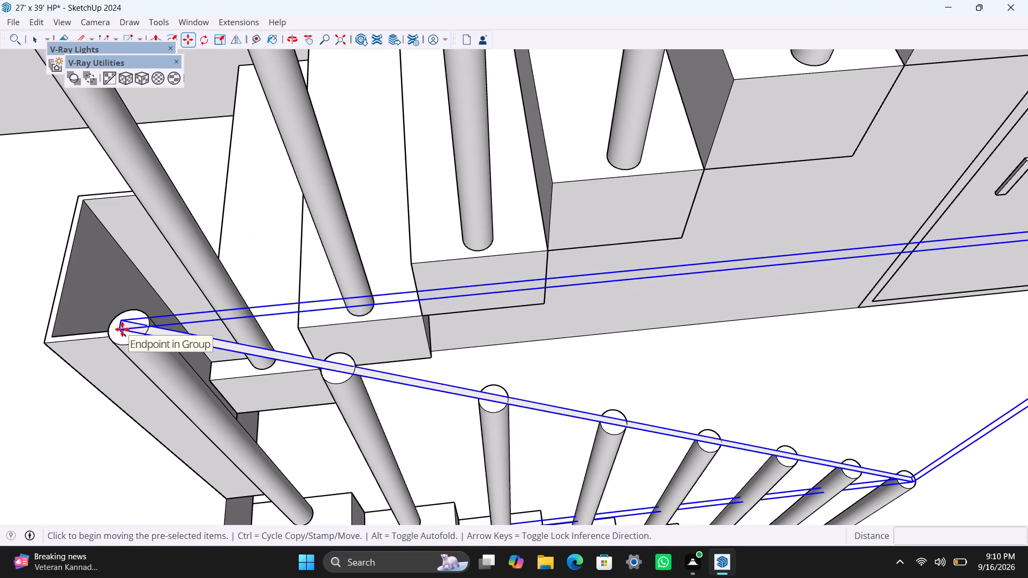
{"action": "left_click_drag", "start_coordinate": [122, 329], "coordinate": [122, 334]}
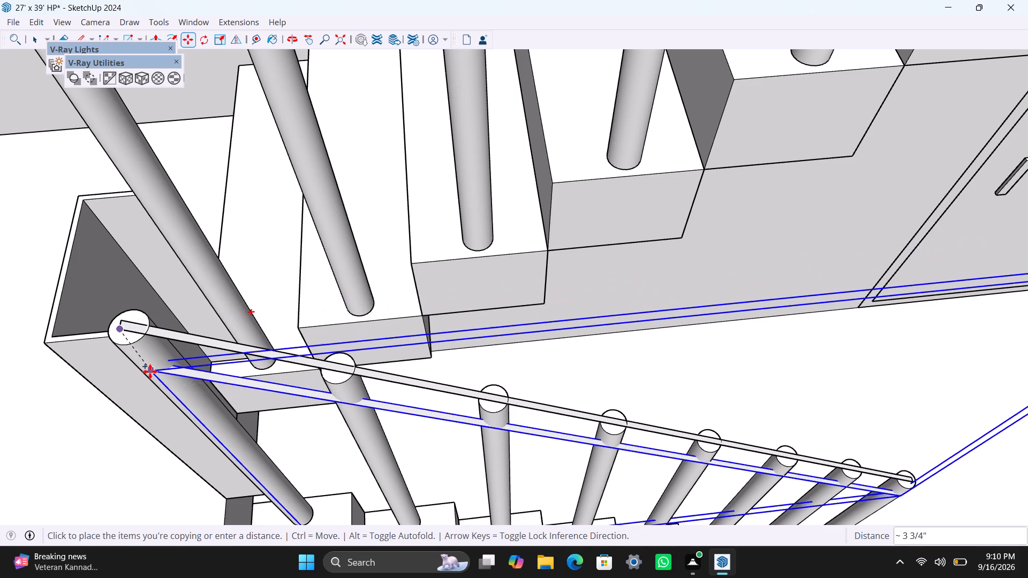
{"action": "type", "text": "6\""}
{"action": "key", "text": "Return"}
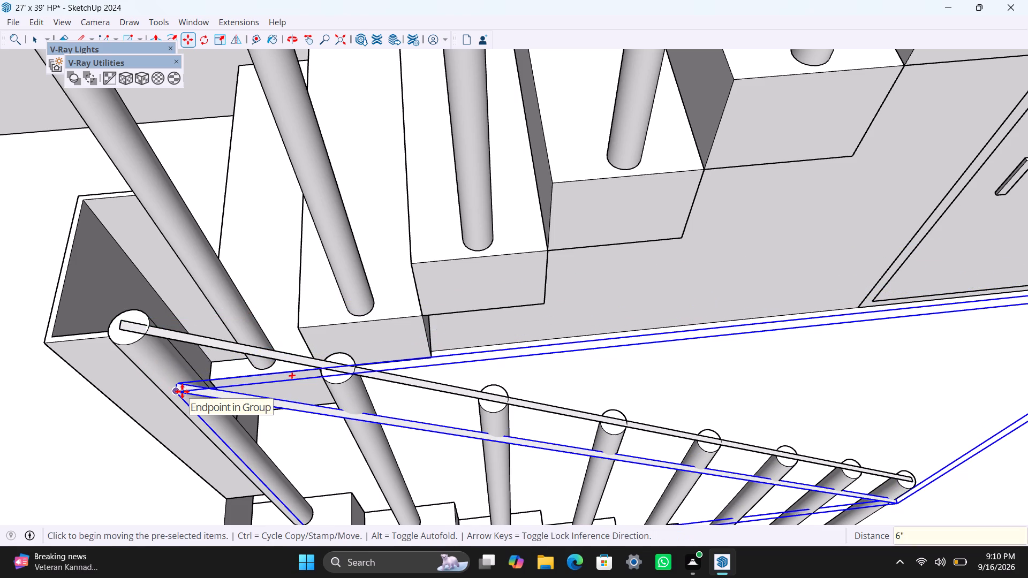
Copy the rail strip group down the lower flight's posts two more times, each 6" below the previous one.
{"action": "scroll", "coordinate": [182, 391], "scroll_direction": "down", "scroll_amount": 3}
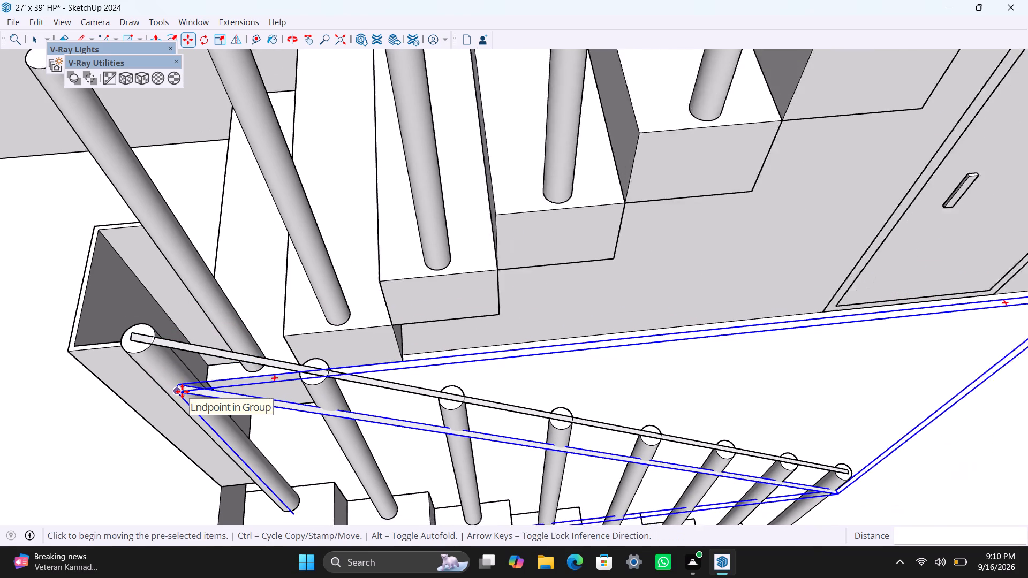
{"action": "middle_click_drag", "start_coordinate": [182, 391], "coordinate": [173, 294]}
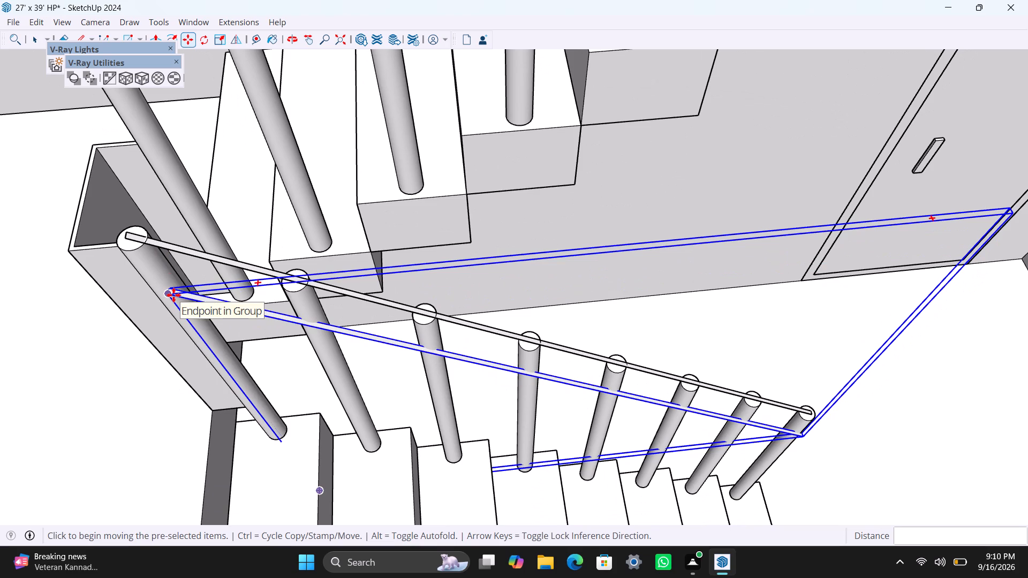
{"action": "key", "text": "m"}
{"action": "left_click_drag", "start_coordinate": [173, 295], "coordinate": [173, 301]}
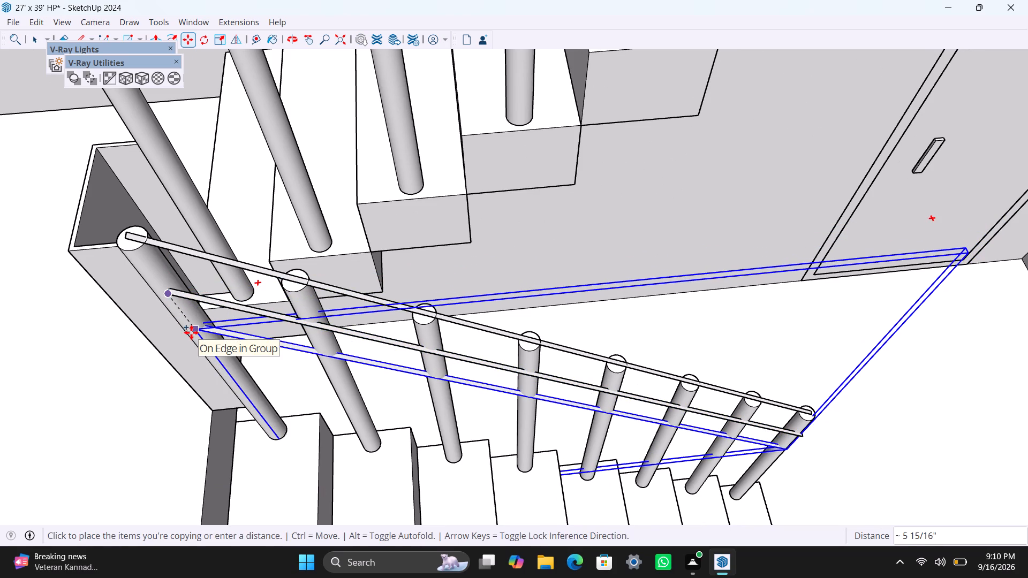
{"action": "type", "text": "6\""}
{"action": "key", "text": "Return"}
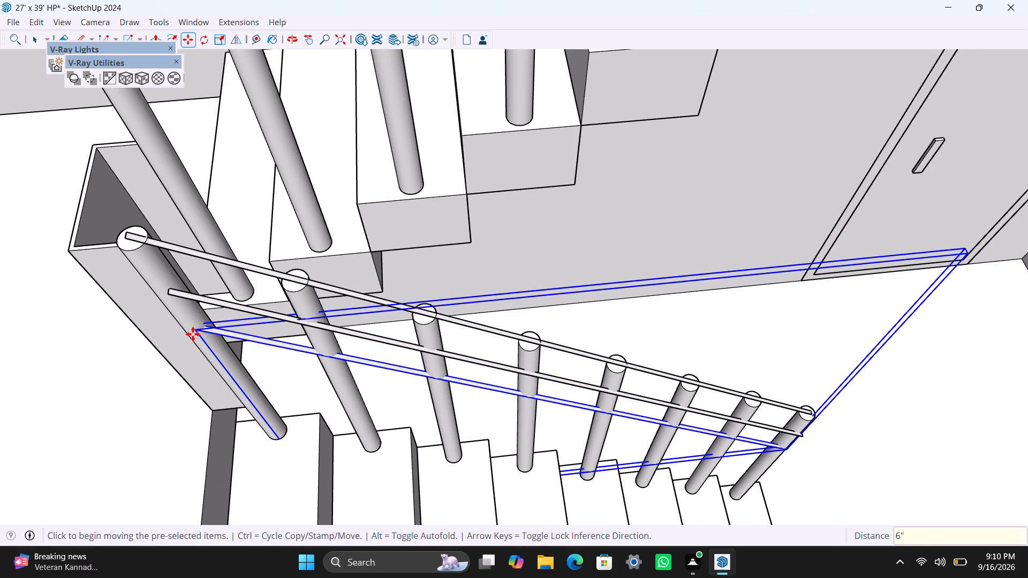
{"action": "left_click", "coordinate": [198, 333]}
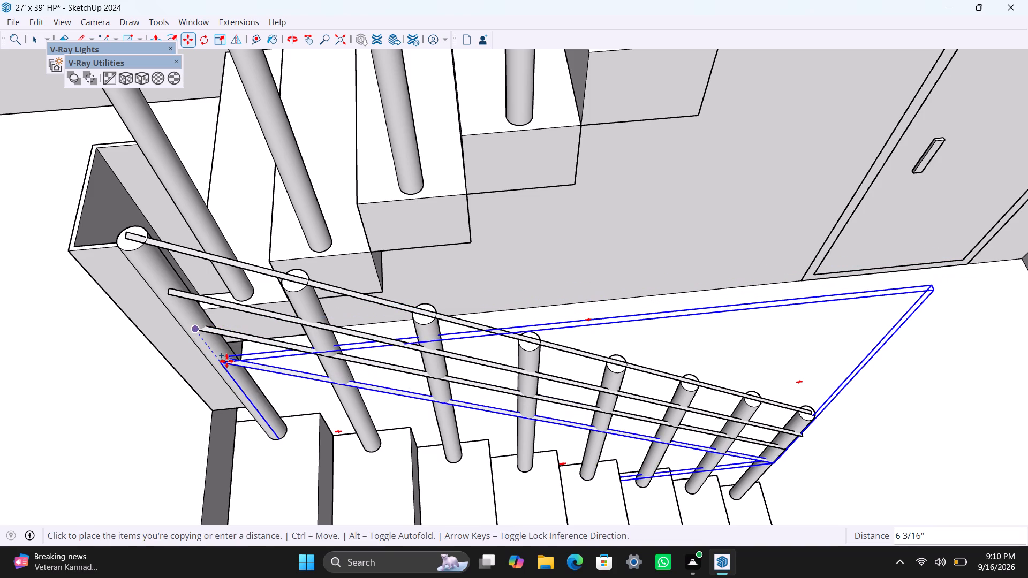
{"action": "type", "text": "6\""}
{"action": "key", "text": "Return"}
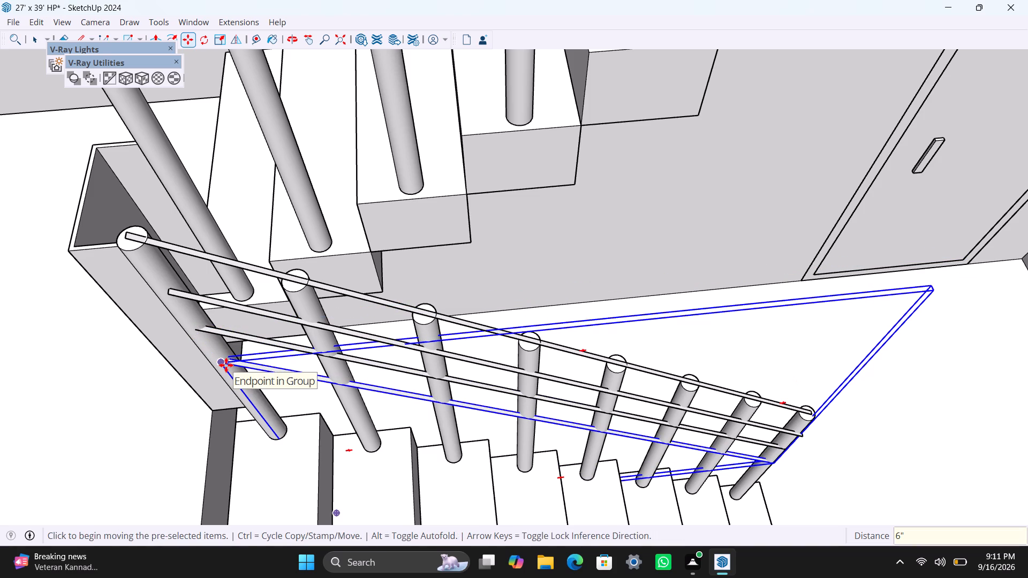
Add two further rail strip copies at 6" spacing toward the bottom of the lower flight's posts.
{"action": "left_click", "coordinate": [226, 365]}
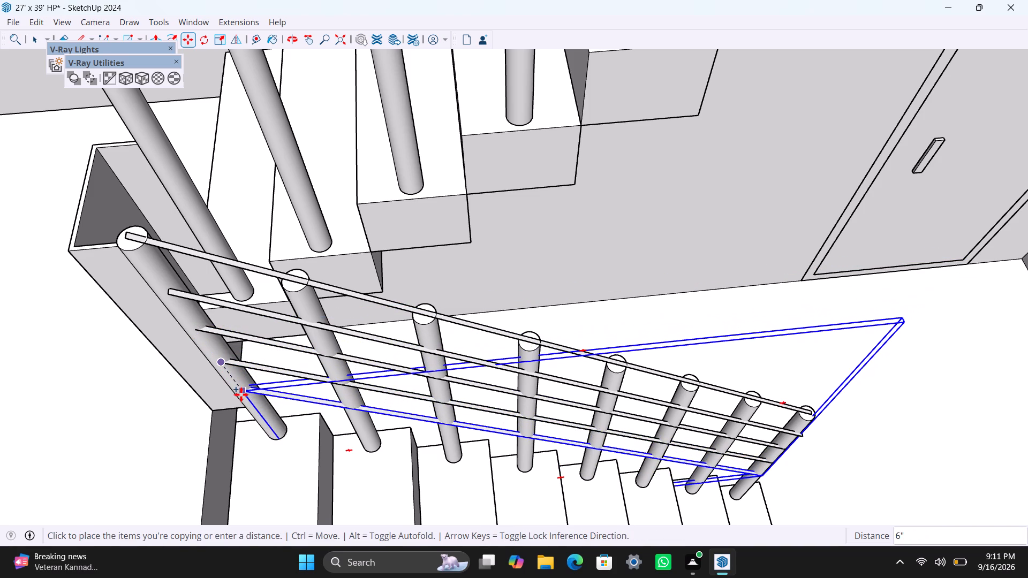
{"action": "type", "text": "6\""}
{"action": "key", "text": "Return"}
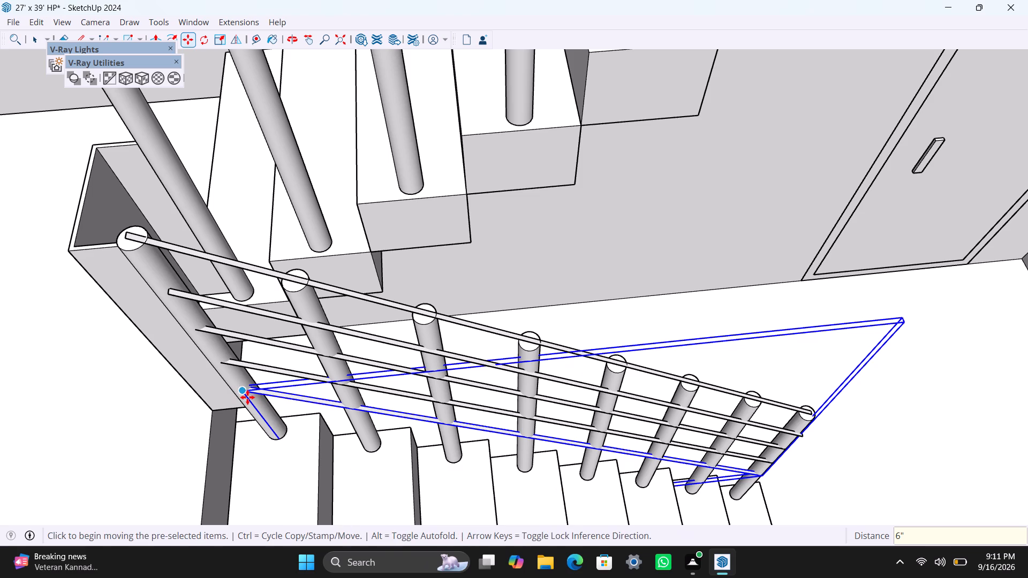
{"action": "left_click_drag", "start_coordinate": [246, 395], "coordinate": [248, 404]}
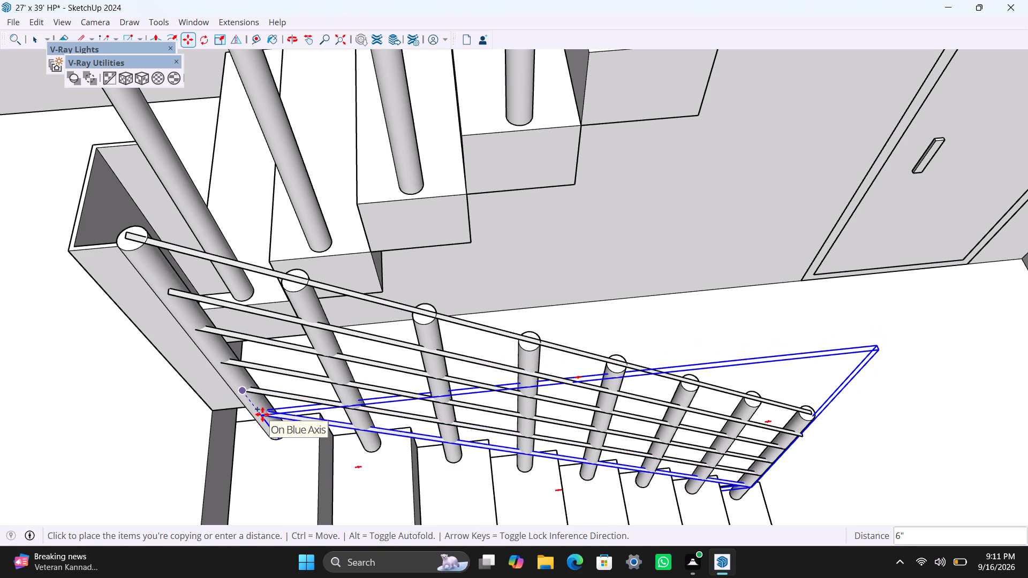
{"action": "key", "text": "6"}
{"action": "key", "text": "shift+quotedbl"}
{"action": "key", "text": "Return"}
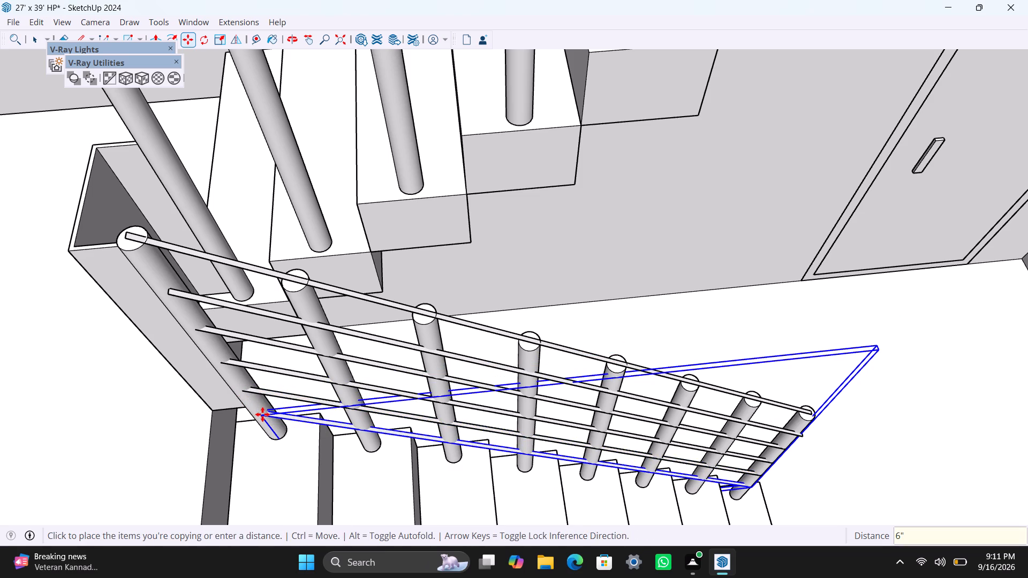
{"action": "key", "text": "space"}
{"action": "left_click", "coordinate": [674, 332]}
Draw a line across the upper flight's post tops, from the topmost post to the post at the landing.
{"action": "scroll", "coordinate": [406, 379], "scroll_direction": "down", "scroll_amount": 4}
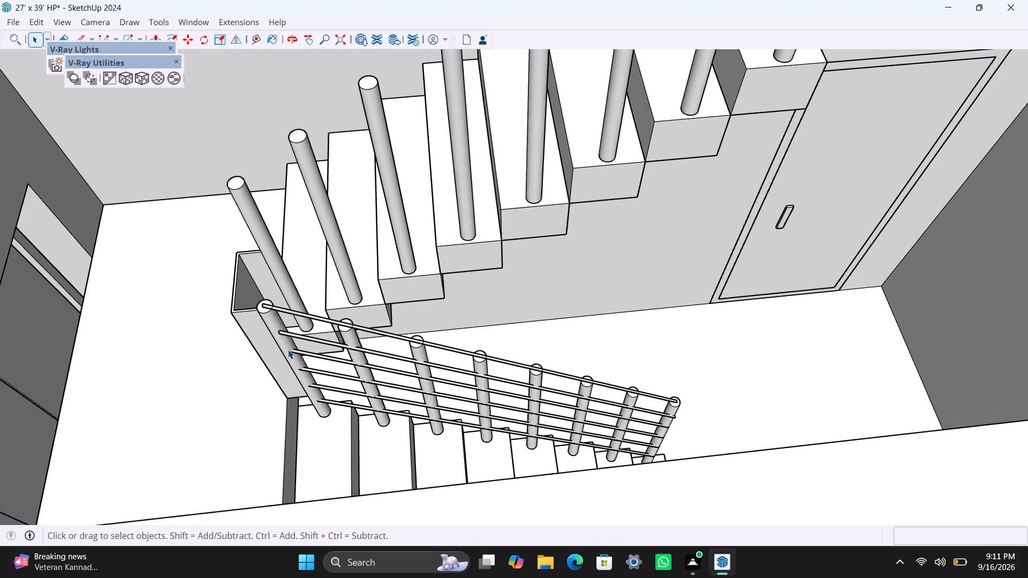
{"action": "scroll", "coordinate": [288, 348], "scroll_direction": "down", "scroll_amount": 4}
{"action": "middle_click_drag", "start_coordinate": [238, 376], "coordinate": [768, 366]}
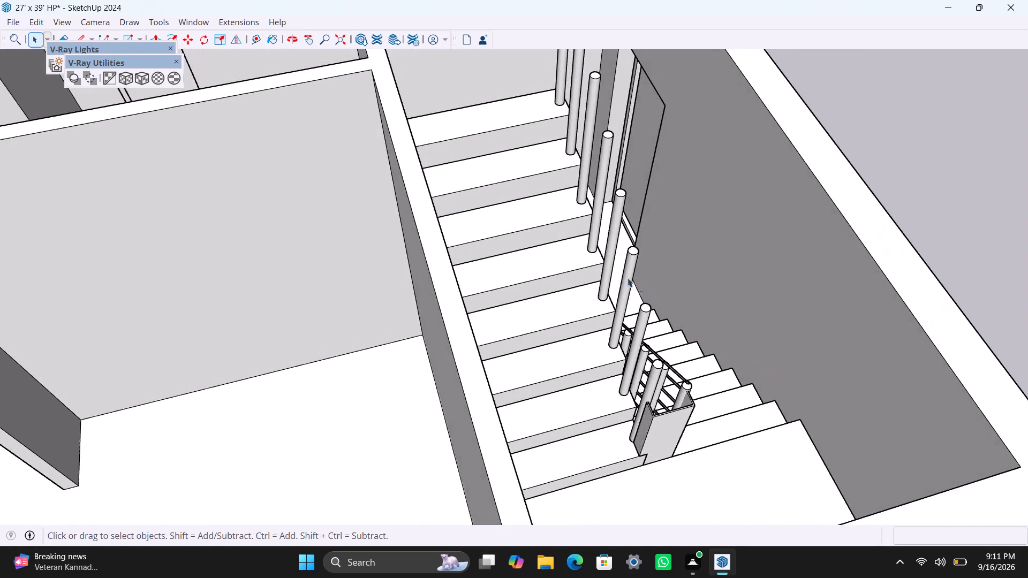
{"action": "scroll", "coordinate": [618, 273], "scroll_direction": "up", "scroll_amount": 2}
{"action": "middle_click_drag", "start_coordinate": [585, 341], "coordinate": [737, 465]}
{"action": "scroll", "coordinate": [645, 346], "scroll_direction": "down", "scroll_amount": 4}
{"action": "middle_click_drag", "start_coordinate": [542, 370], "coordinate": [713, 400]}
{"action": "scroll", "coordinate": [527, 279], "scroll_direction": "down", "scroll_amount": 2}
{"action": "scroll", "coordinate": [470, 278], "scroll_direction": "down", "scroll_amount": 1}
{"action": "middle_click_drag", "start_coordinate": [454, 294], "coordinate": [442, 339], "text": "shift"}
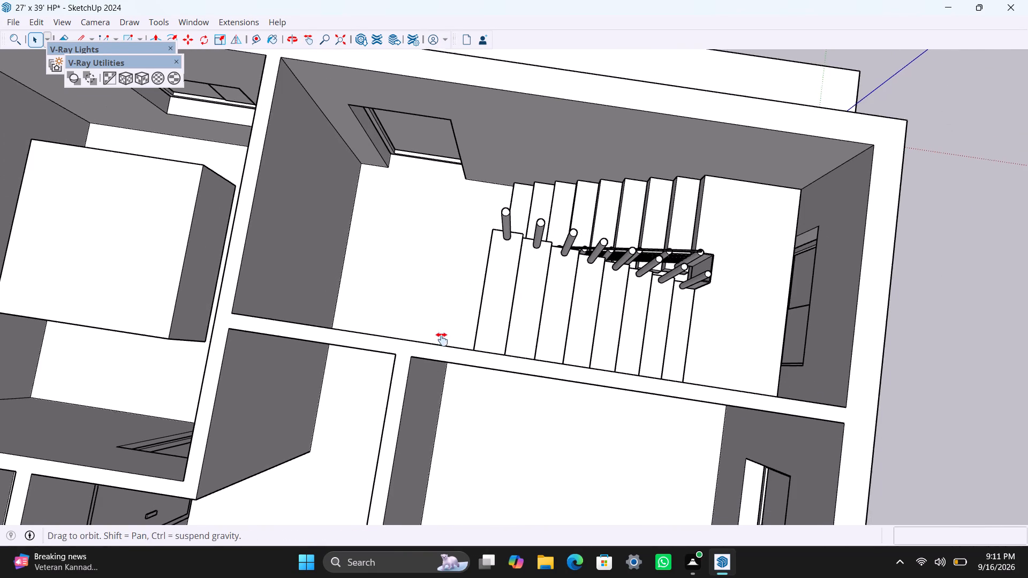
{"action": "middle_click_drag", "start_coordinate": [442, 339], "coordinate": [438, 360], "text": "shift"}
{"action": "scroll", "coordinate": [499, 471], "scroll_direction": "up", "scroll_amount": 2}
{"action": "middle_click_drag", "start_coordinate": [489, 449], "coordinate": [595, 402]}
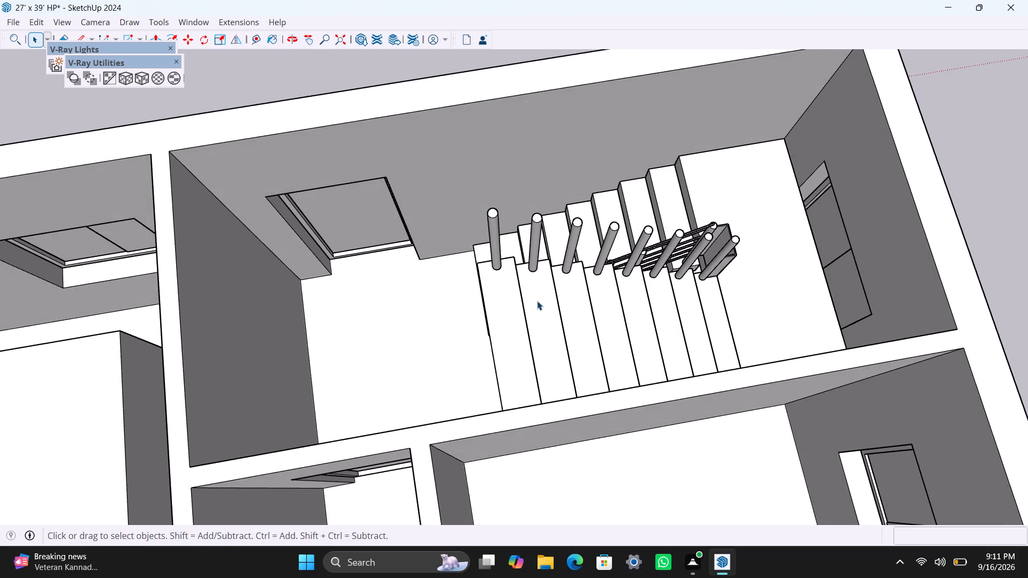
{"action": "scroll", "coordinate": [537, 301], "scroll_direction": "down", "scroll_amount": 2}
{"action": "middle_click_drag", "start_coordinate": [537, 301], "coordinate": [490, 391], "text": "shift"}
{"action": "scroll", "coordinate": [449, 341], "scroll_direction": "up", "scroll_amount": 2}
{"action": "middle_click_drag", "start_coordinate": [483, 407], "coordinate": [449, 399]}
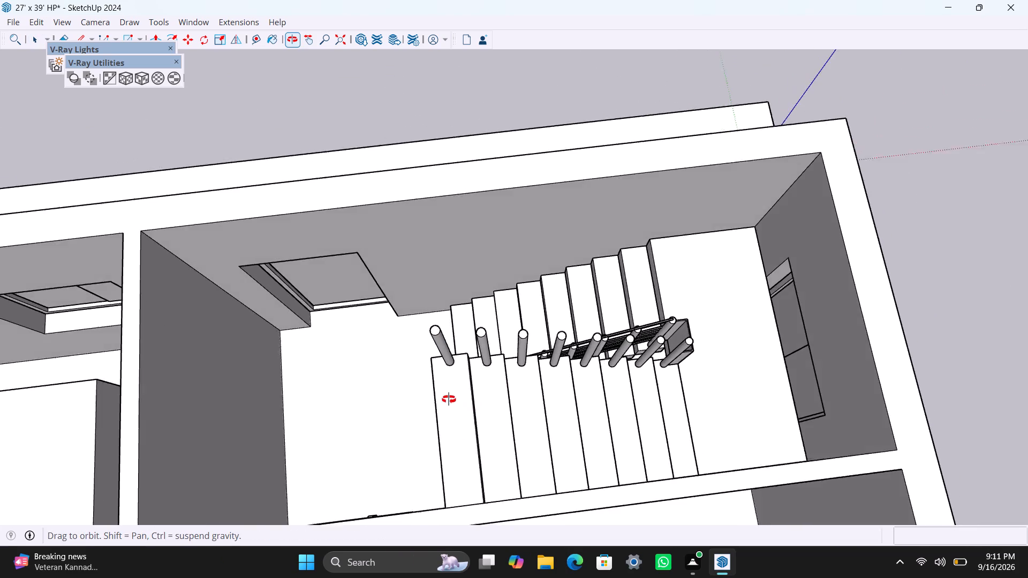
{"action": "middle_click_drag", "start_coordinate": [449, 399], "coordinate": [409, 399]}
{"action": "scroll", "coordinate": [408, 334], "scroll_direction": "up", "scroll_amount": 1}
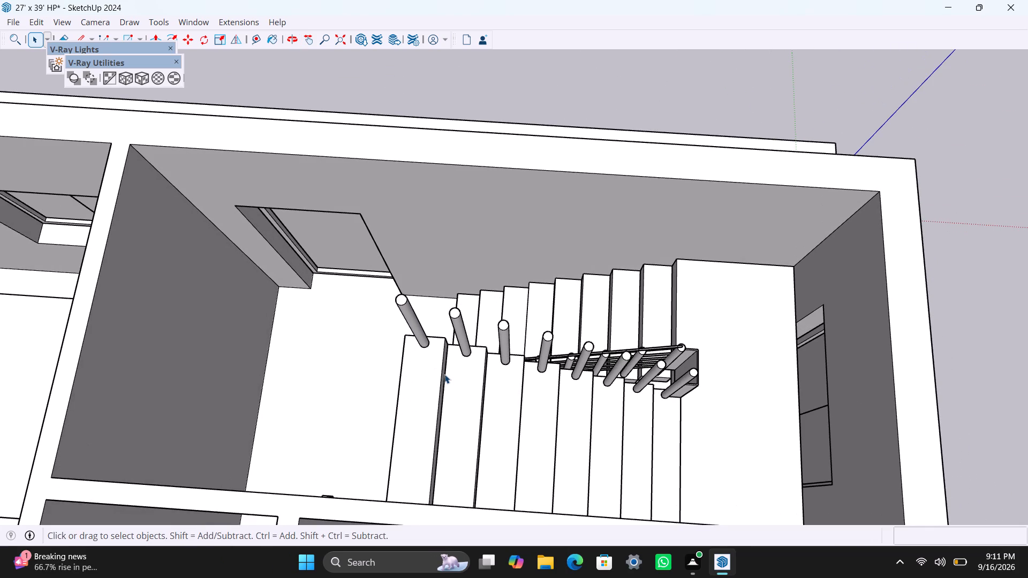
{"action": "key", "text": "l"}
{"action": "scroll", "coordinate": [434, 356], "scroll_direction": "up", "scroll_amount": 1}
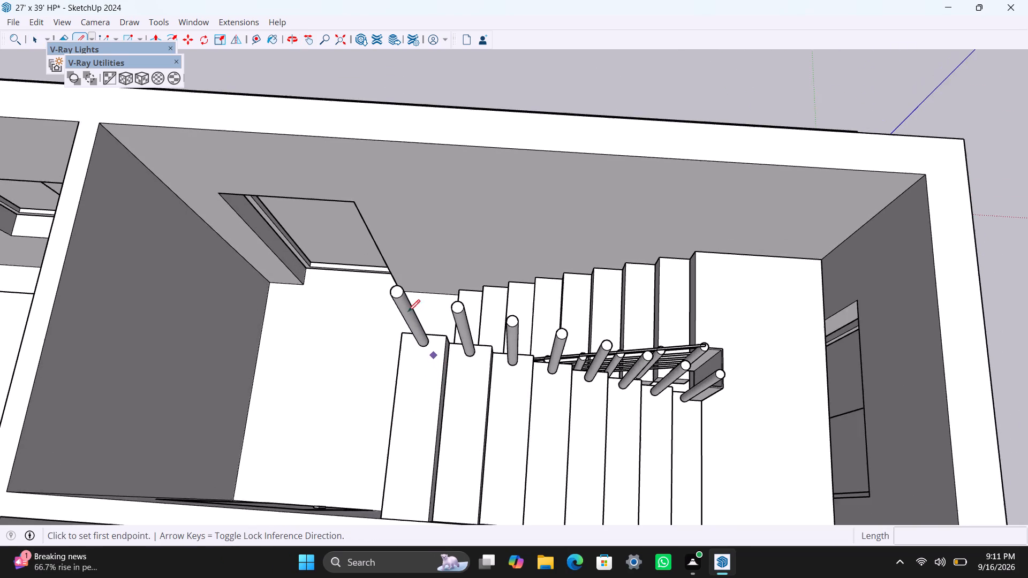
{"action": "scroll", "coordinate": [390, 285], "scroll_direction": "up", "scroll_amount": 3}
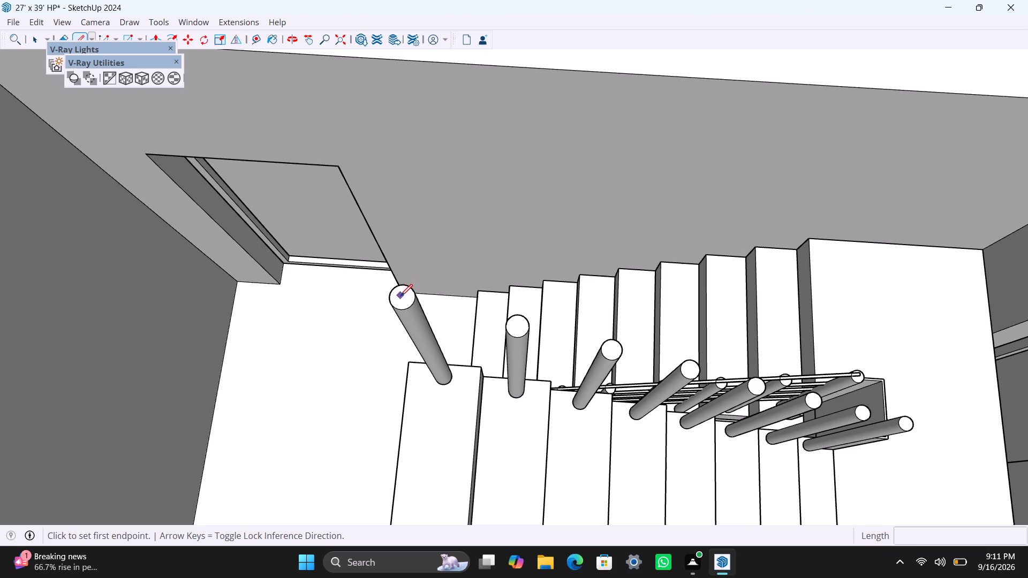
{"action": "scroll", "coordinate": [404, 298], "scroll_direction": "up", "scroll_amount": 3}
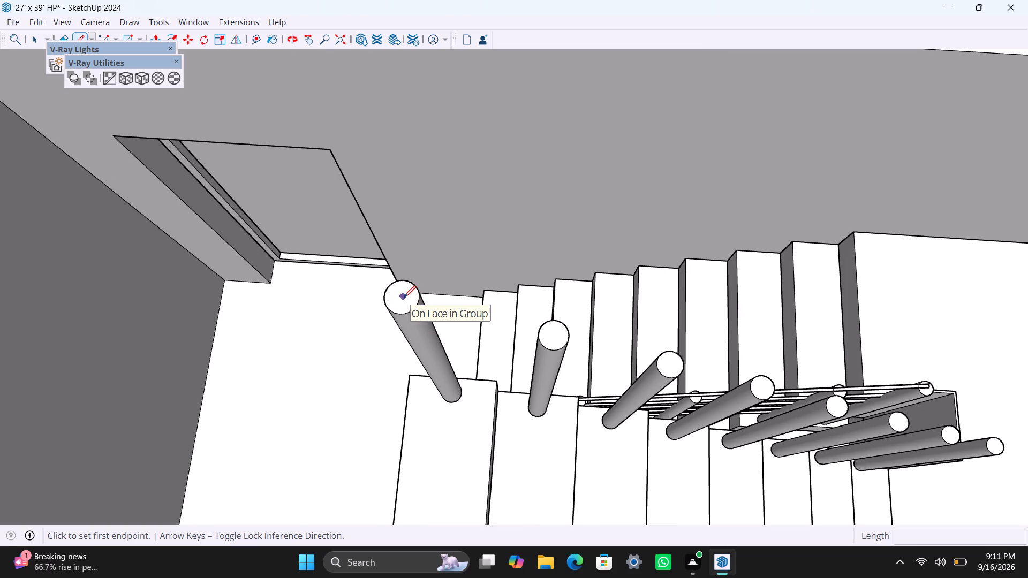
{"action": "left_click", "coordinate": [402, 292]}
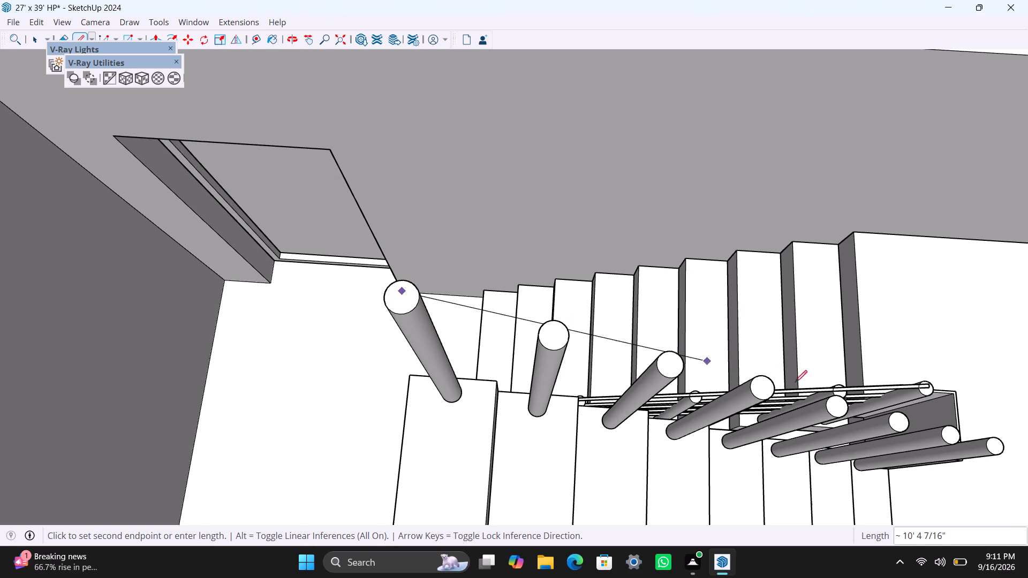
{"action": "left_click", "coordinate": [997, 446]}
Draw a 0.5" edge across the landing post's top from the end of the long line.
{"action": "scroll", "coordinate": [997, 447], "scroll_direction": "up", "scroll_amount": 6}
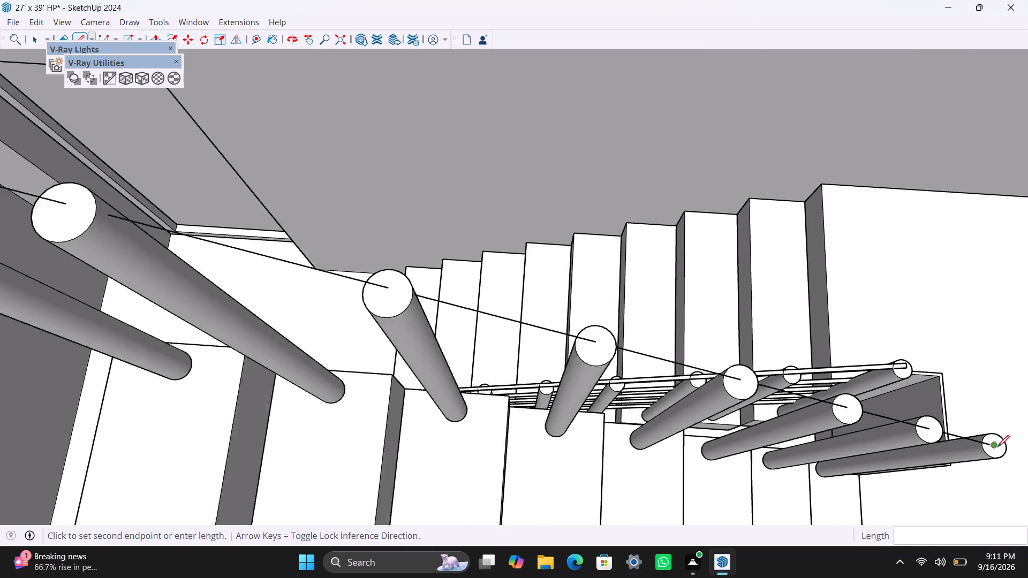
{"action": "scroll", "coordinate": [997, 447], "scroll_direction": "up", "scroll_amount": 8}
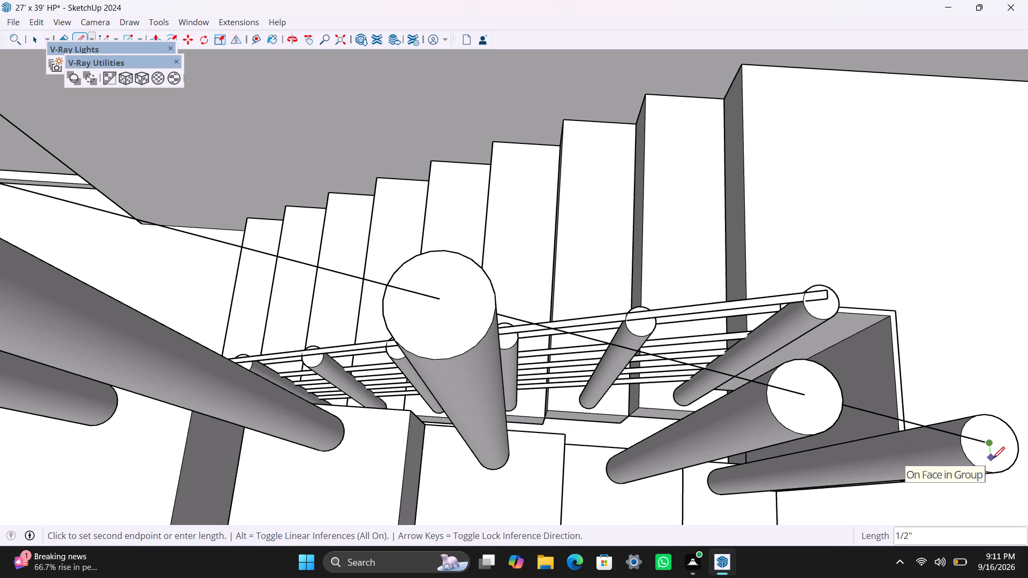
{"action": "type", "text": "0.5\""}
{"action": "key", "text": "Return"}
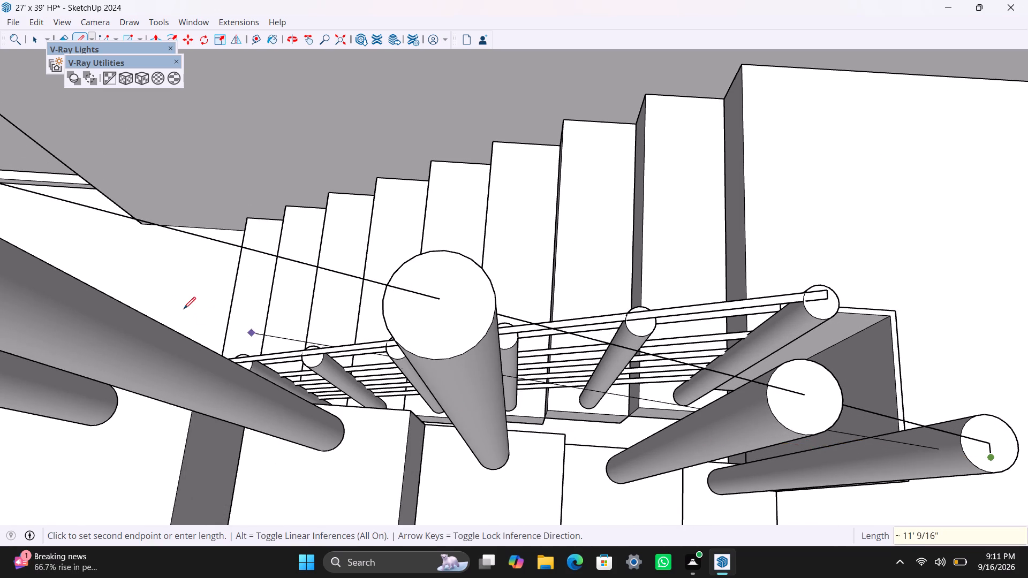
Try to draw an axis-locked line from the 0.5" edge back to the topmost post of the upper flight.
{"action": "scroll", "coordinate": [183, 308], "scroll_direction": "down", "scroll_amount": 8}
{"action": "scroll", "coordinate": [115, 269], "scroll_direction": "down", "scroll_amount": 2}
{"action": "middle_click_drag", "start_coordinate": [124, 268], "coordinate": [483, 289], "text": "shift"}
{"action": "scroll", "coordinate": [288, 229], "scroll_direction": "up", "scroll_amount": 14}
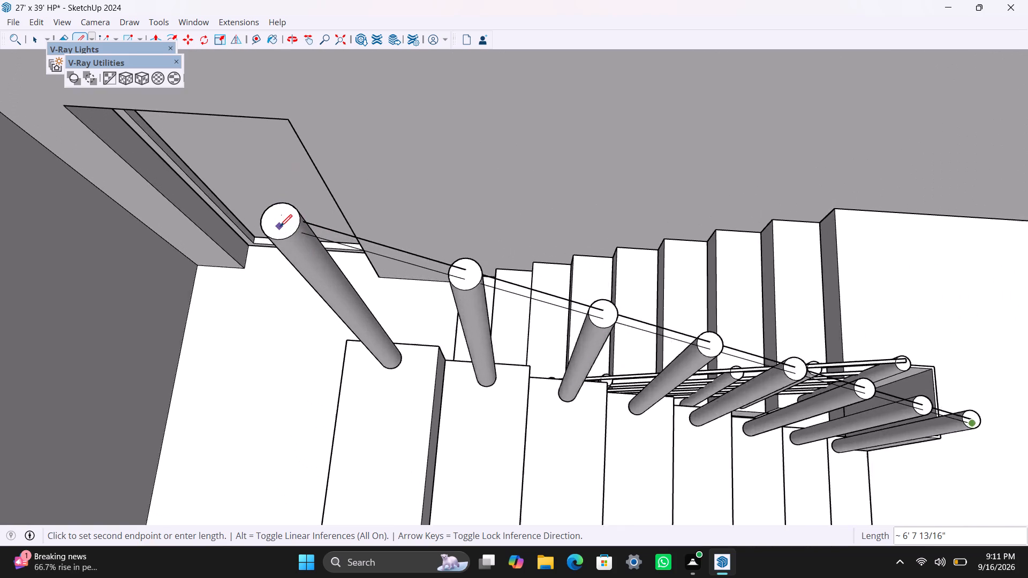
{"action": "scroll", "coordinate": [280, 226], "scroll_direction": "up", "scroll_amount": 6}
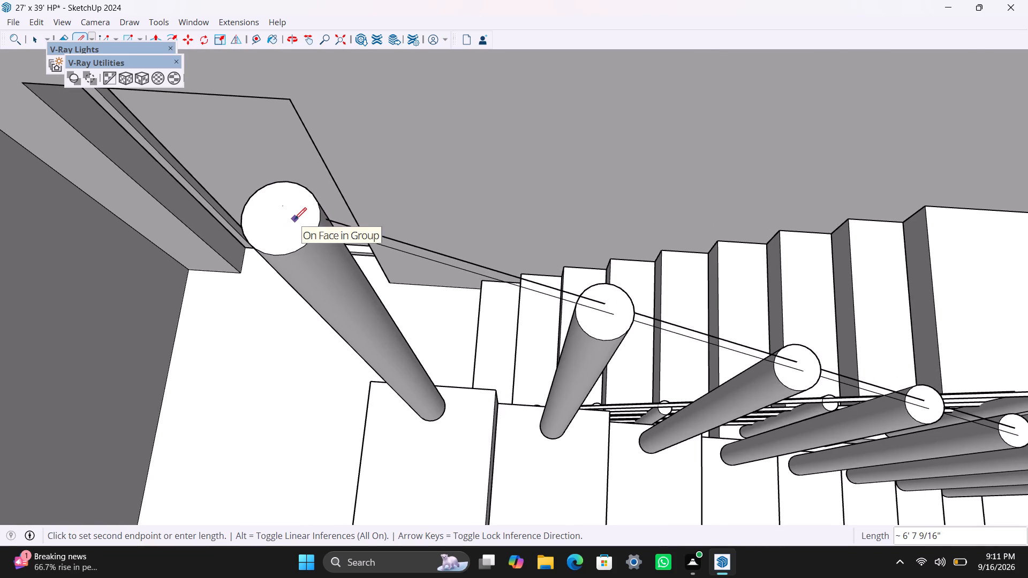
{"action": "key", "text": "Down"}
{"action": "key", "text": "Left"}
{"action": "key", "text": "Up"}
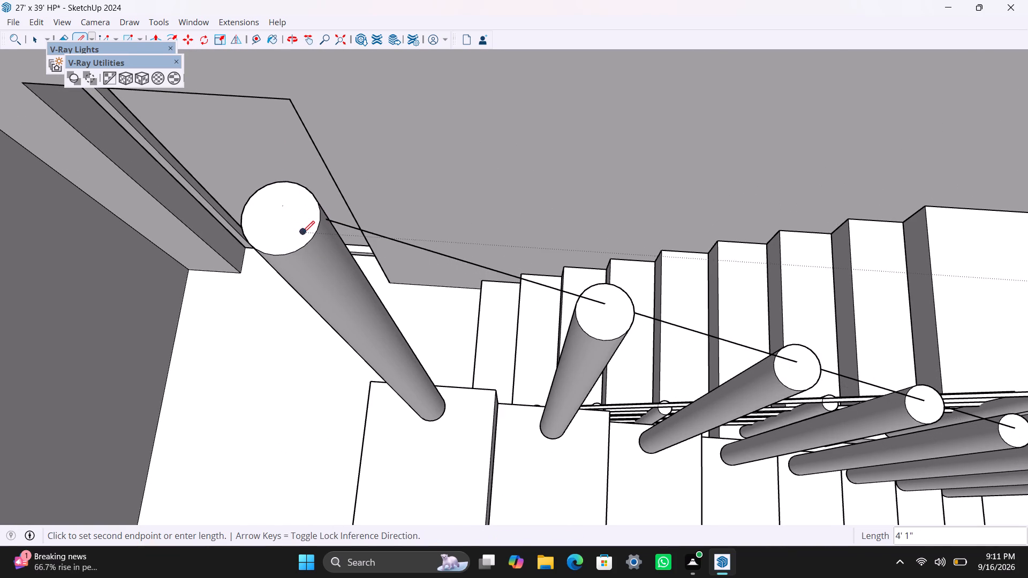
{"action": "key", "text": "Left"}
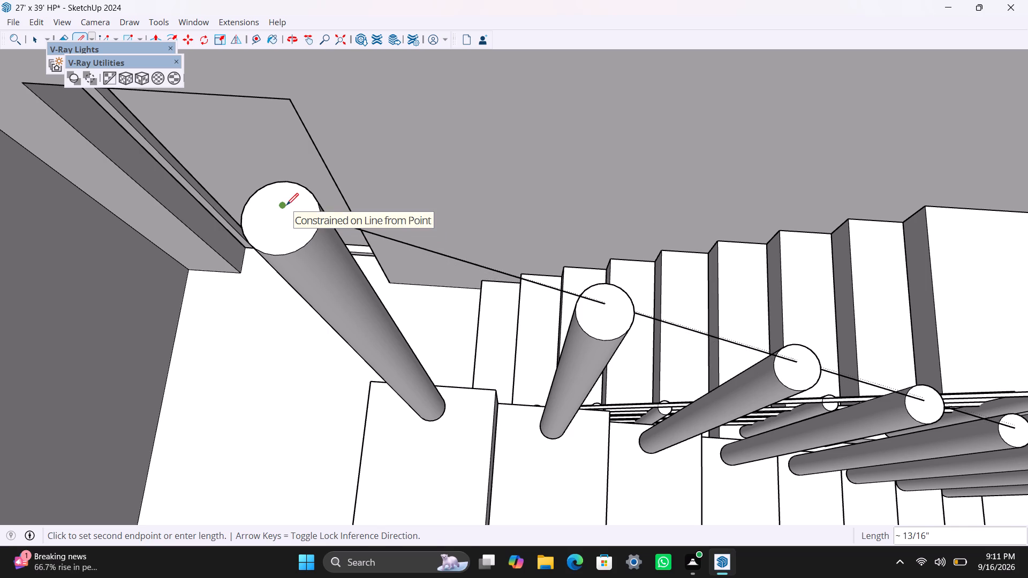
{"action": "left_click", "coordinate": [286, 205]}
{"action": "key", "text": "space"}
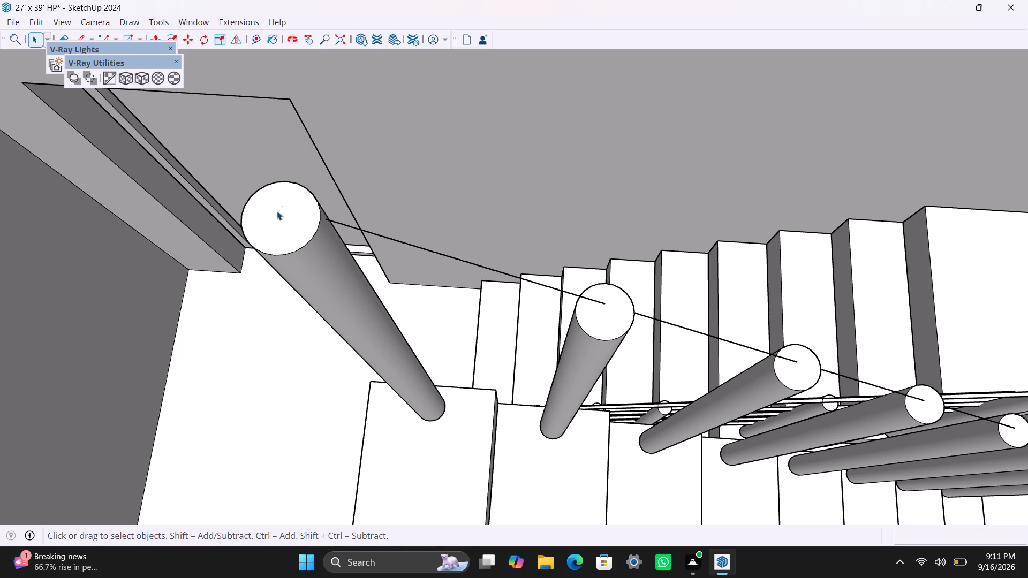
Draw a 0.5" edge on the topmost post's top from the start of the long line.
{"action": "key", "text": "l"}
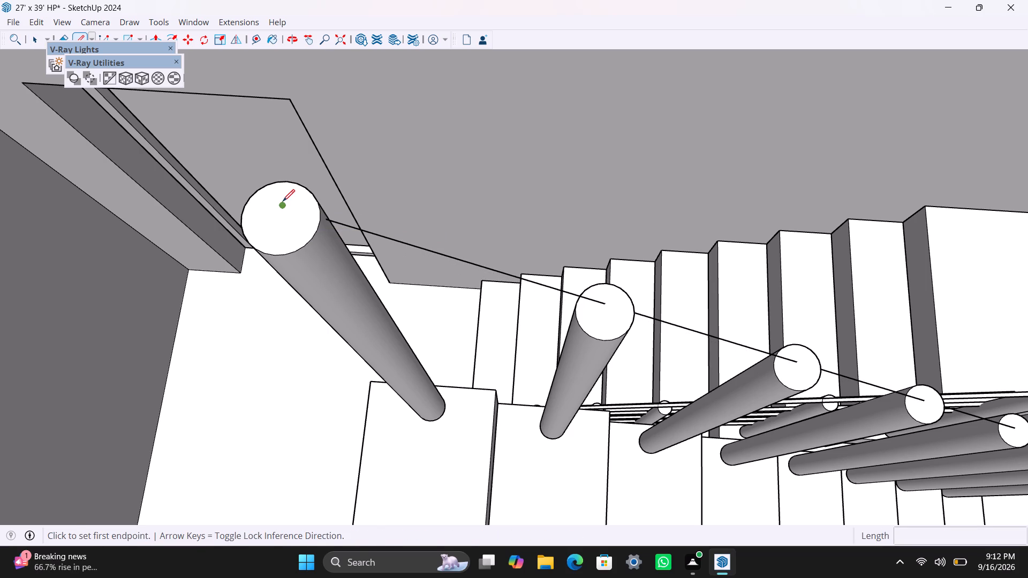
{"action": "left_click", "coordinate": [283, 201]}
{"action": "type", "text": "0.5\""}
{"action": "key", "text": "Return"}
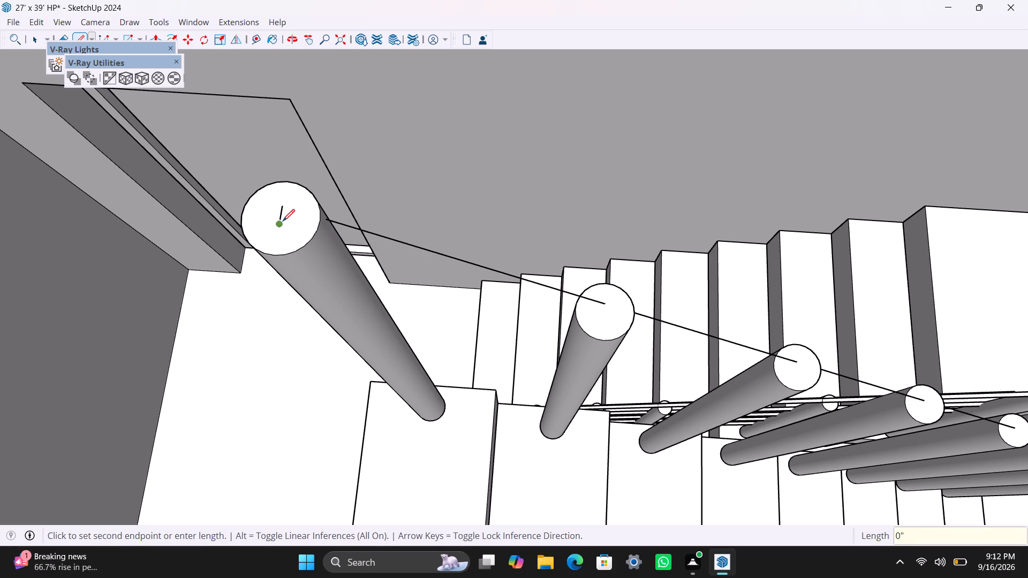
Draw a parallel line back to the landing post's 0.5" edge, closing the outline into a narrow rail strip face.
{"action": "left_click", "coordinate": [283, 221]}
{"action": "scroll", "coordinate": [636, 322], "scroll_direction": "down", "scroll_amount": 4}
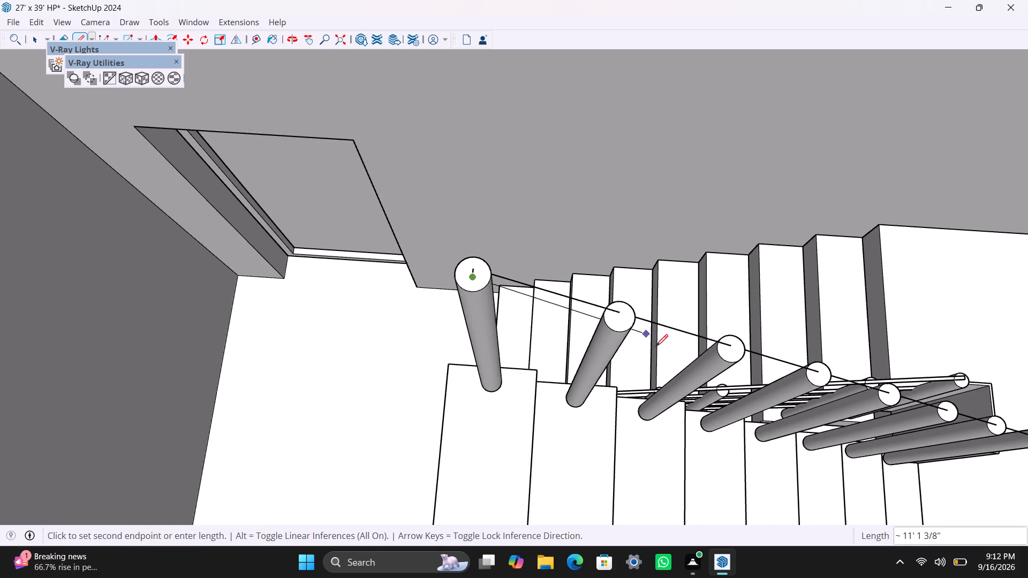
{"action": "scroll", "coordinate": [656, 346], "scroll_direction": "down", "scroll_amount": 1}
{"action": "scroll", "coordinate": [935, 421], "scroll_direction": "up", "scroll_amount": 5}
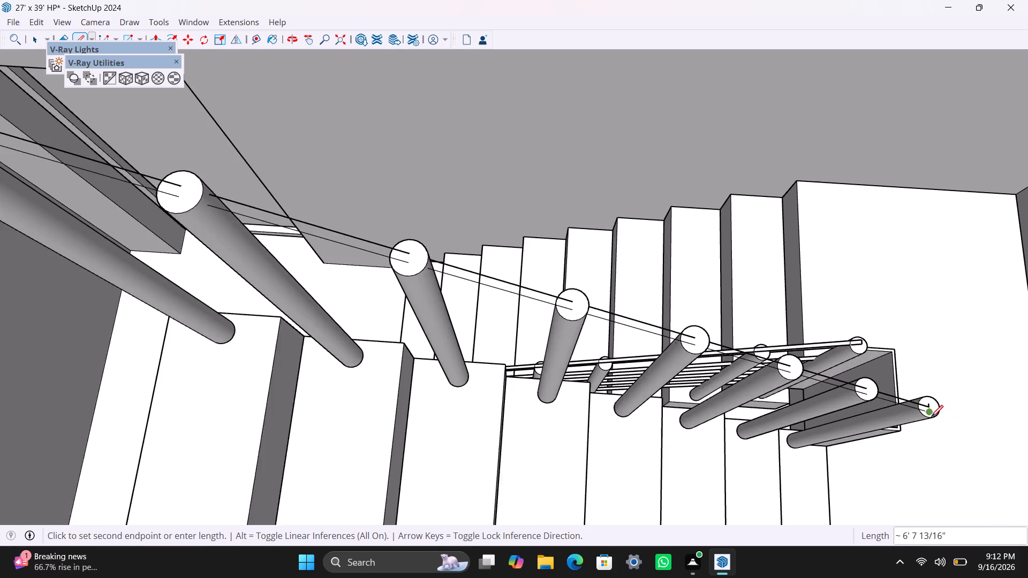
{"action": "scroll", "coordinate": [931, 417], "scroll_direction": "up", "scroll_amount": 2}
{"action": "left_click", "coordinate": [929, 409]}
{"action": "key", "text": "space"}
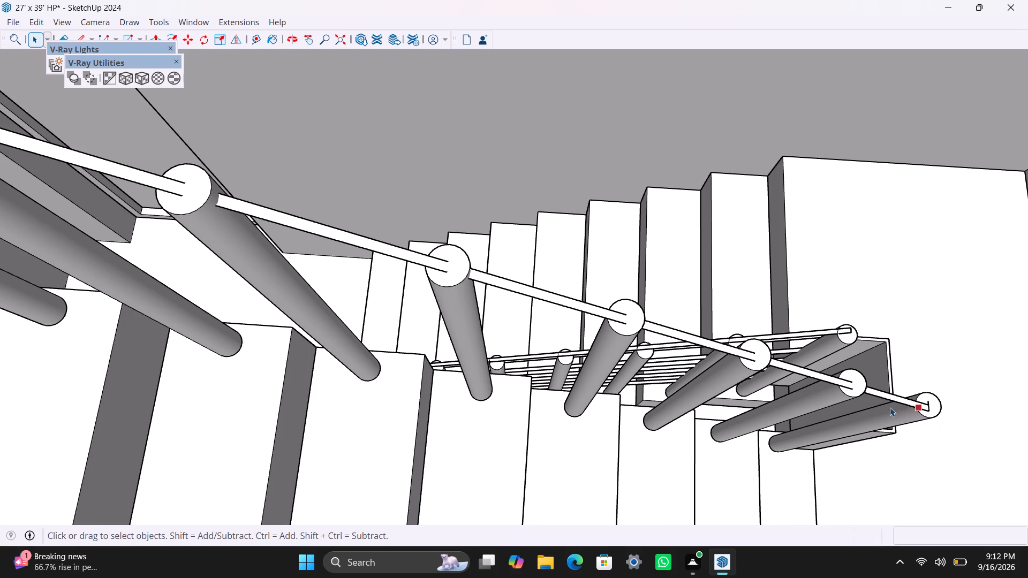
Select the closed rail strip face on the upper flight with its edges and make it a group.
{"action": "double_click", "coordinate": [878, 394]}
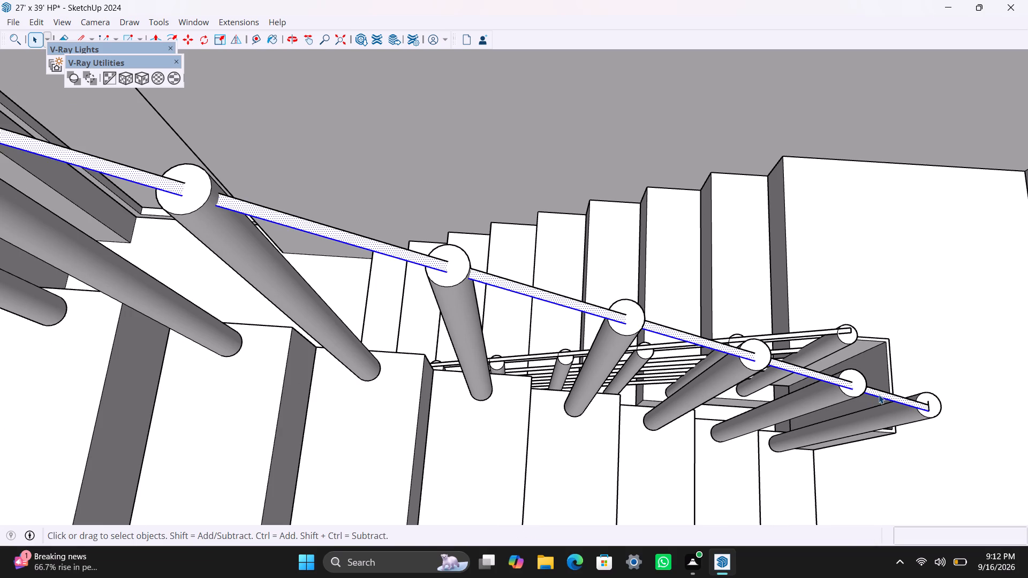
{"action": "double_click", "coordinate": [879, 394]}
{"action": "double_click", "coordinate": [879, 394]}
{"action": "scroll", "coordinate": [879, 393], "scroll_direction": "up", "scroll_amount": 2}
{"action": "double_click", "coordinate": [879, 393]}
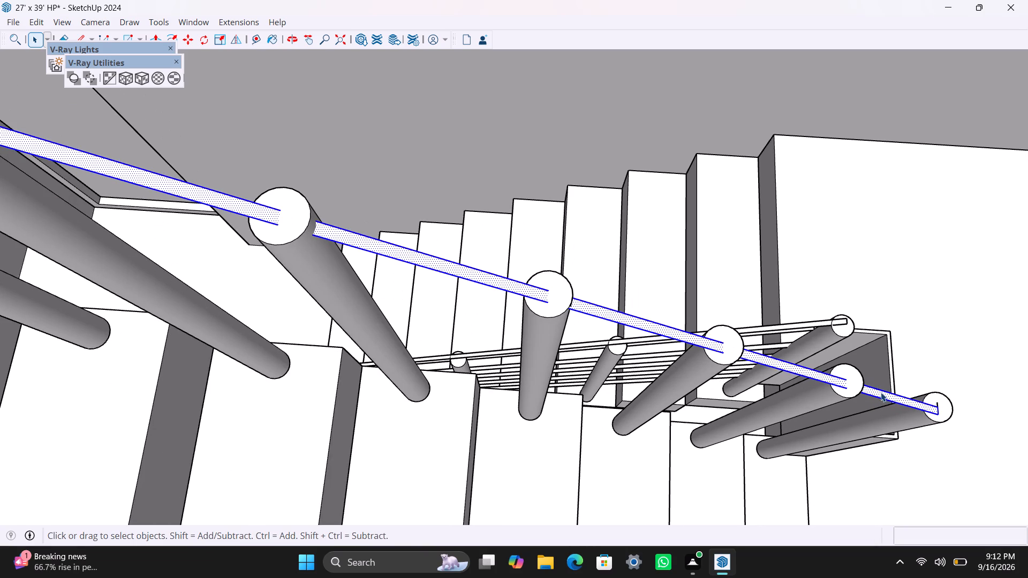
{"action": "right_click", "coordinate": [881, 392]}
{"action": "left_click", "coordinate": [943, 228]}
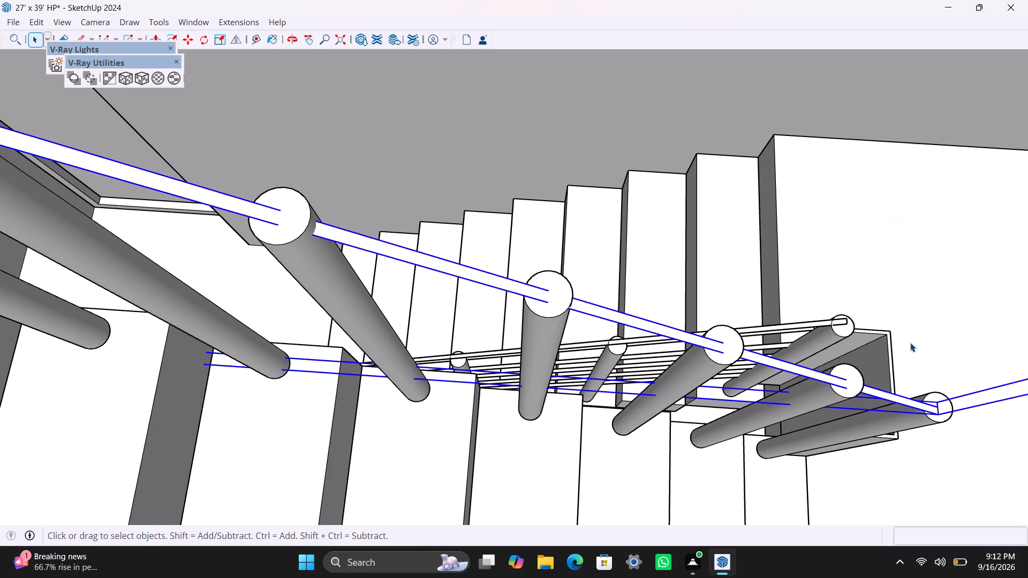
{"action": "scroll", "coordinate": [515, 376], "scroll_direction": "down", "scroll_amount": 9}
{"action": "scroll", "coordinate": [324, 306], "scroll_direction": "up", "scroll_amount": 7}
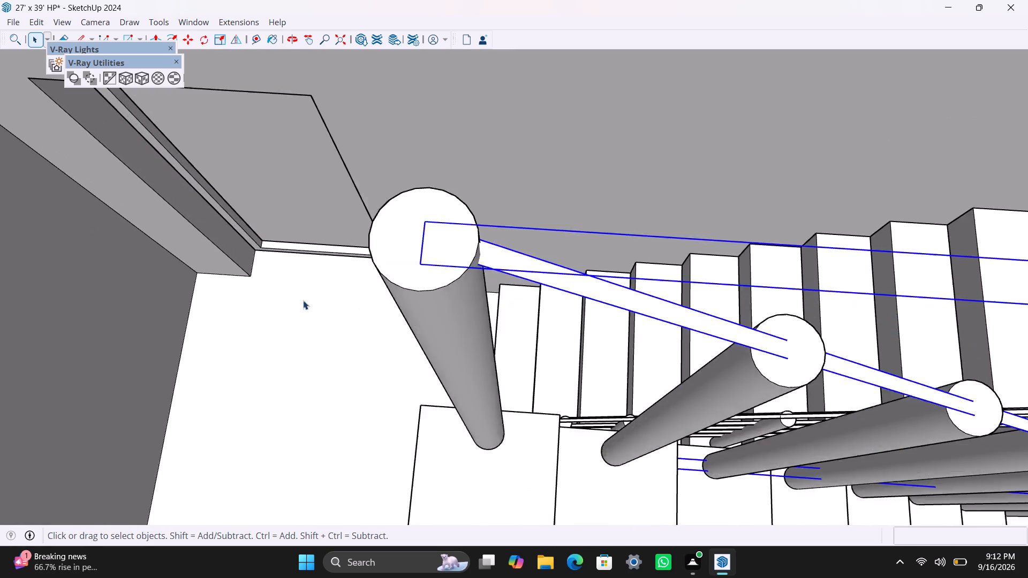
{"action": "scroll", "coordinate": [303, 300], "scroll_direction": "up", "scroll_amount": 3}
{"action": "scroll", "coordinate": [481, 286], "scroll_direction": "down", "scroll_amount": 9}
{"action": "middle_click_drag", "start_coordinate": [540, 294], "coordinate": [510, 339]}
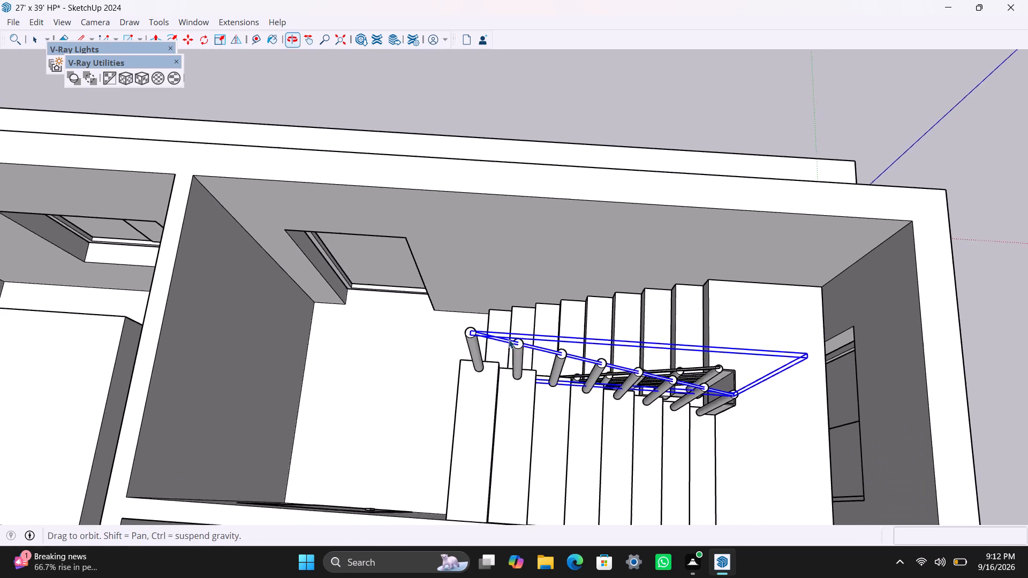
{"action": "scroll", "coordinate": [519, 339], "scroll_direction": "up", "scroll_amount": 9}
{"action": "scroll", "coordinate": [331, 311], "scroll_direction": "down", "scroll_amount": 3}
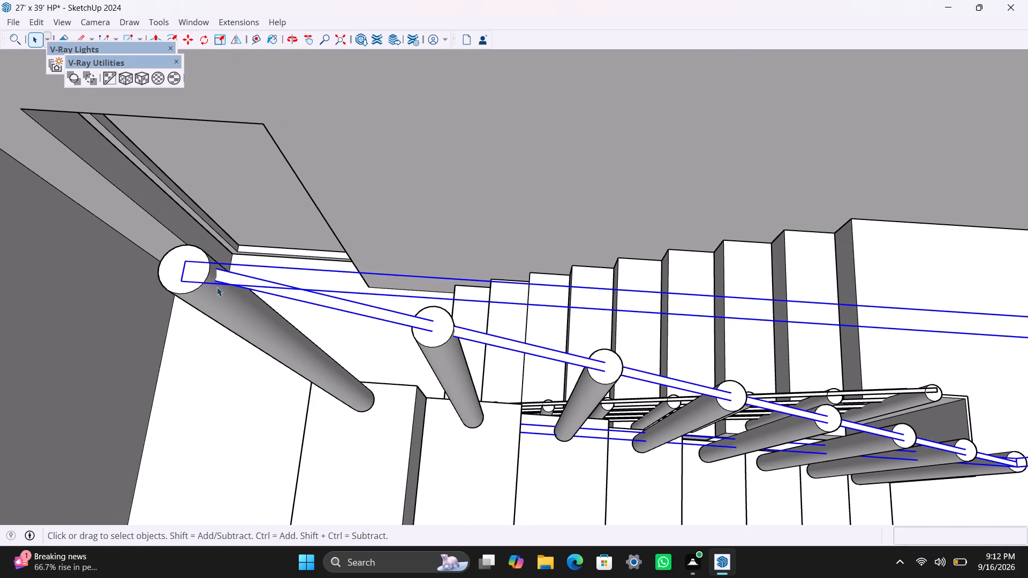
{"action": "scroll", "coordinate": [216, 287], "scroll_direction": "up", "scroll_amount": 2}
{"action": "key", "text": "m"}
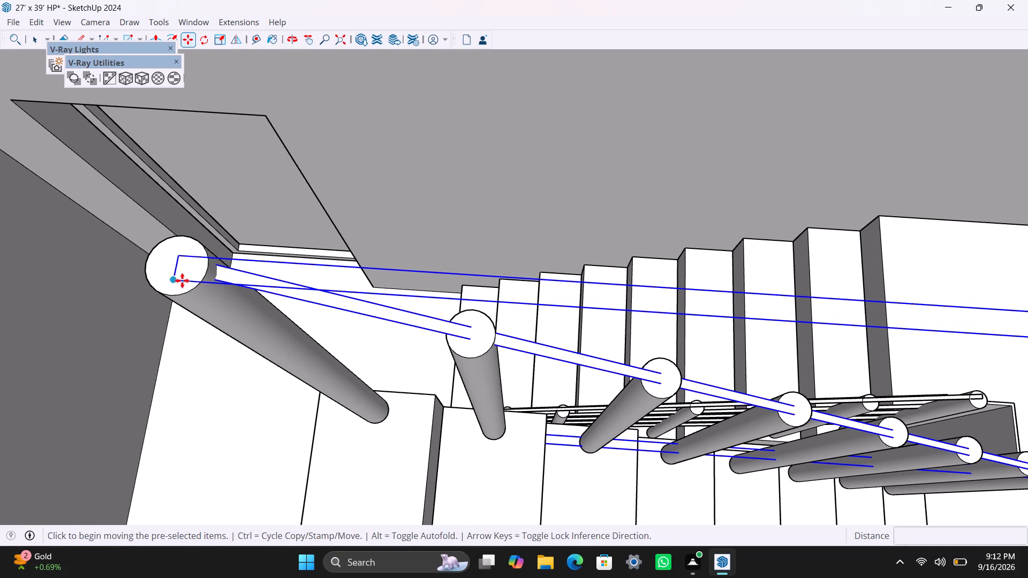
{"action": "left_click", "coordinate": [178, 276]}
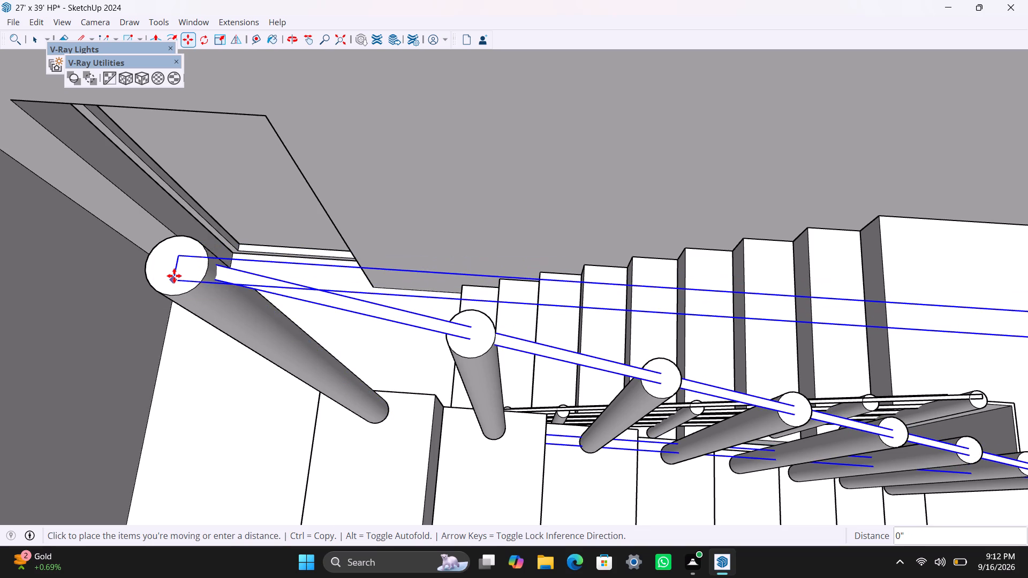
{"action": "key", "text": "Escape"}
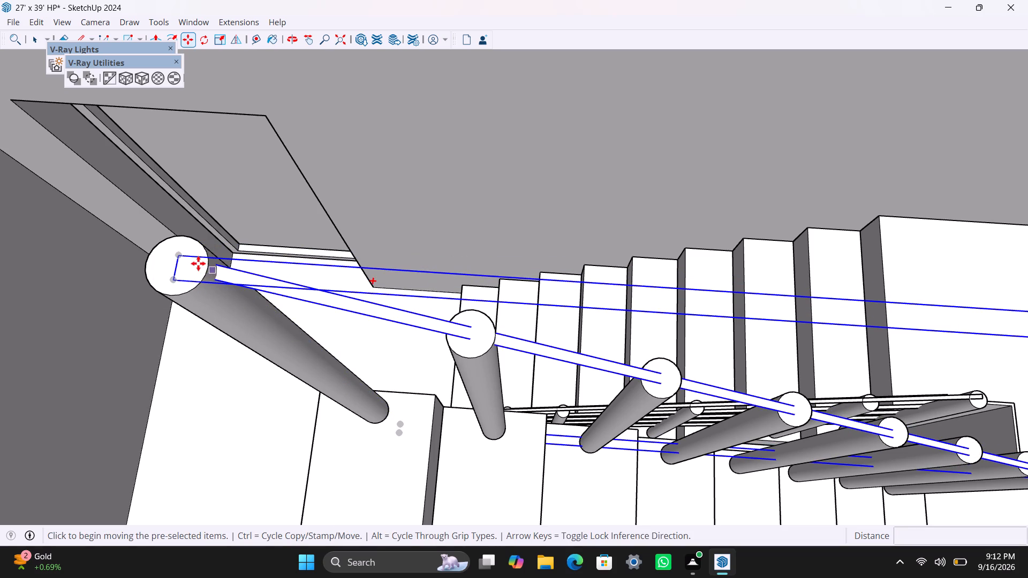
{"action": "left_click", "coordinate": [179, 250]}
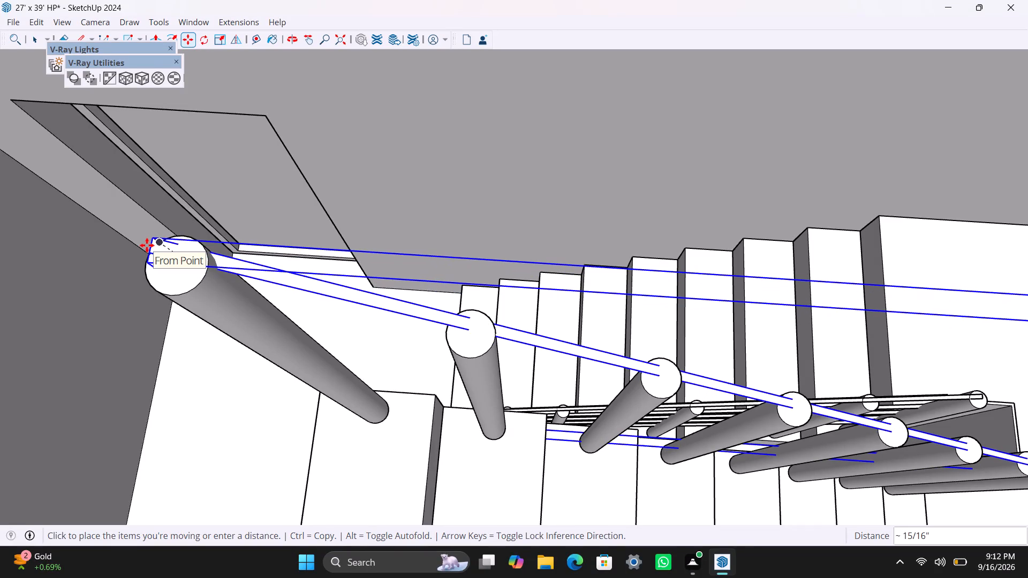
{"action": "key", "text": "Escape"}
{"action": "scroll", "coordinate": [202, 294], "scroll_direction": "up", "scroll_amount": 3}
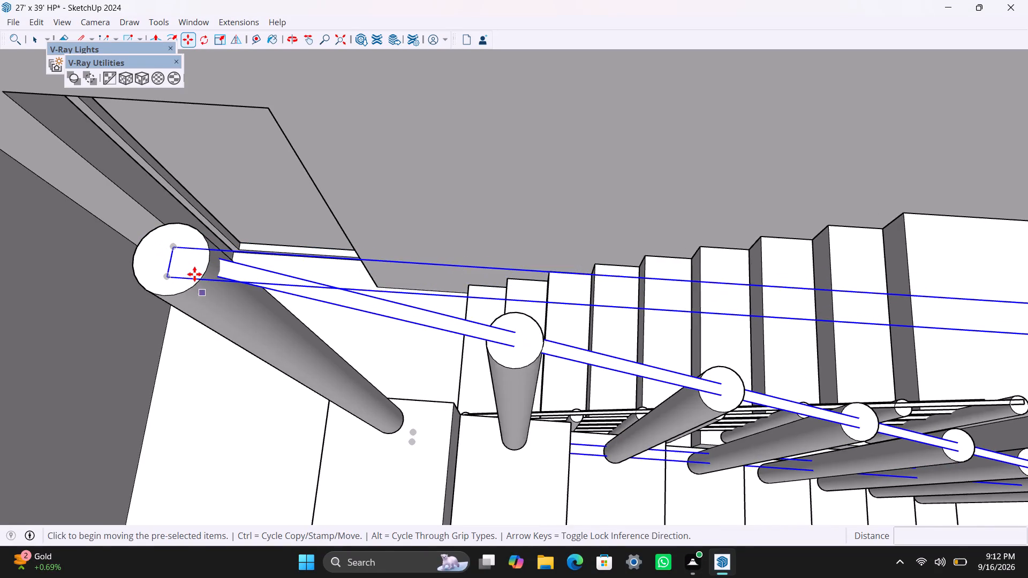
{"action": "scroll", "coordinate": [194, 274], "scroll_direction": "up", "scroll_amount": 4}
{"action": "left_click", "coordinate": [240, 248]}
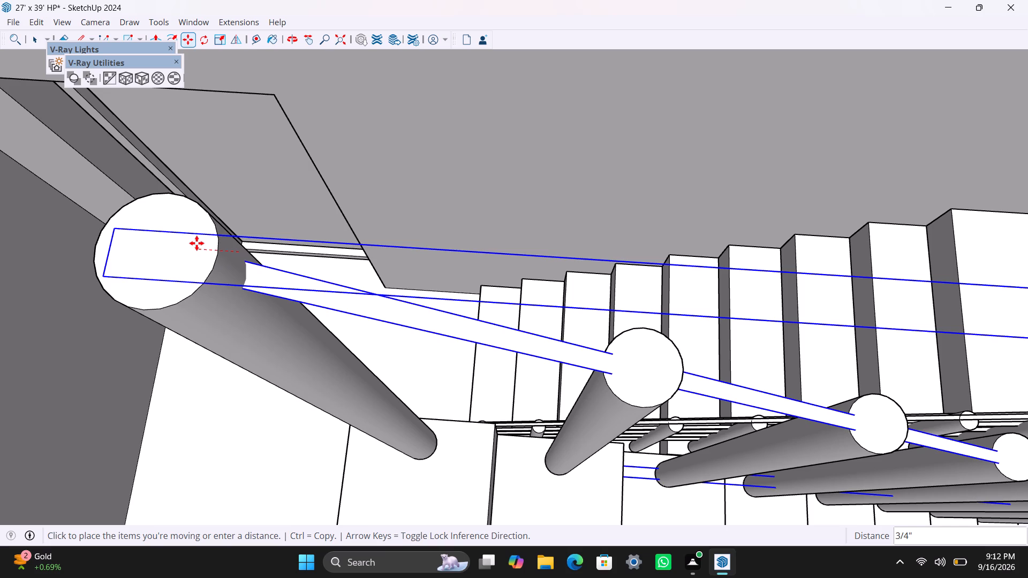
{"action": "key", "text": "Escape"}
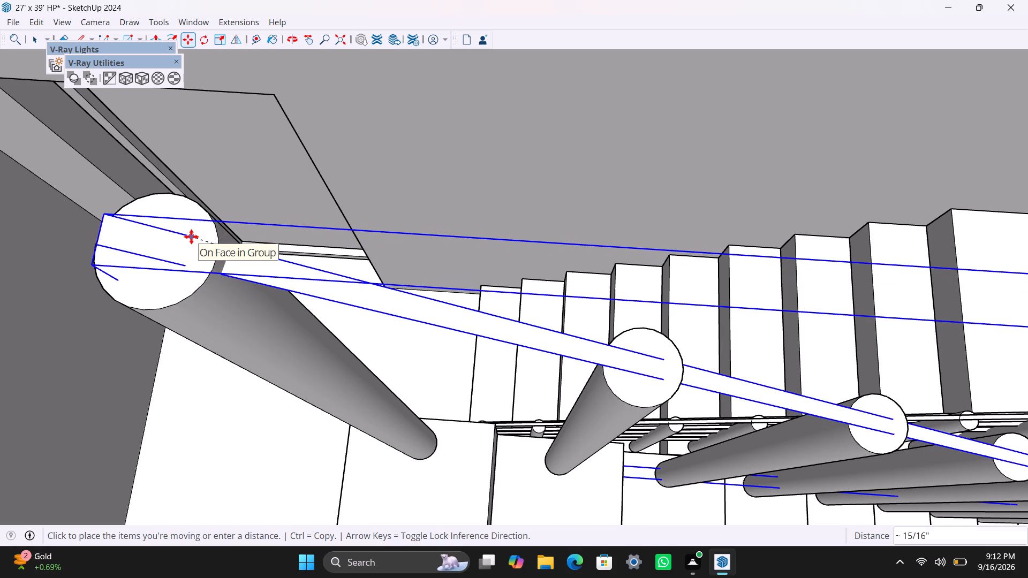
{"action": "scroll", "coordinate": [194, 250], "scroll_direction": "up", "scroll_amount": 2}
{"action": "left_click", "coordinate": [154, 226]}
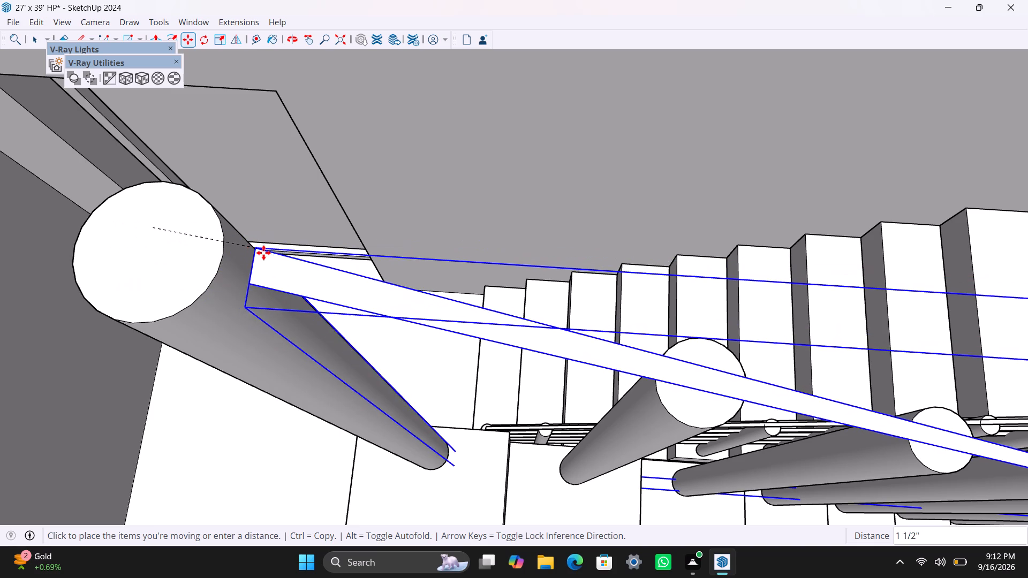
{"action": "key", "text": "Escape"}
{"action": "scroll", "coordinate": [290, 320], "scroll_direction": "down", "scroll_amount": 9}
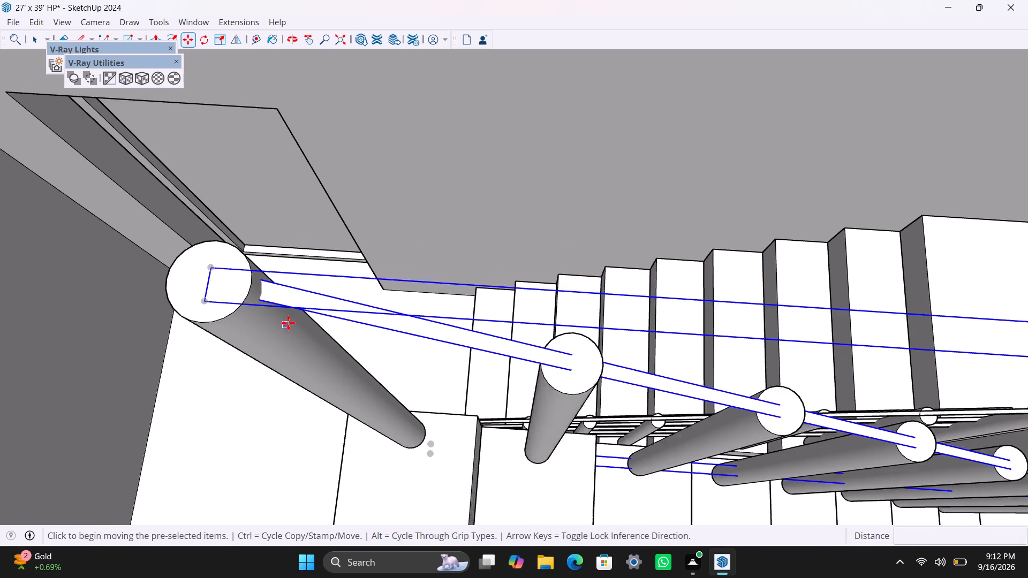
Copy the grouped rail strip straight down the upper flight's posts three times, each copy 6" below the previous one.
{"action": "scroll", "coordinate": [288, 323], "scroll_direction": "down", "scroll_amount": 8}
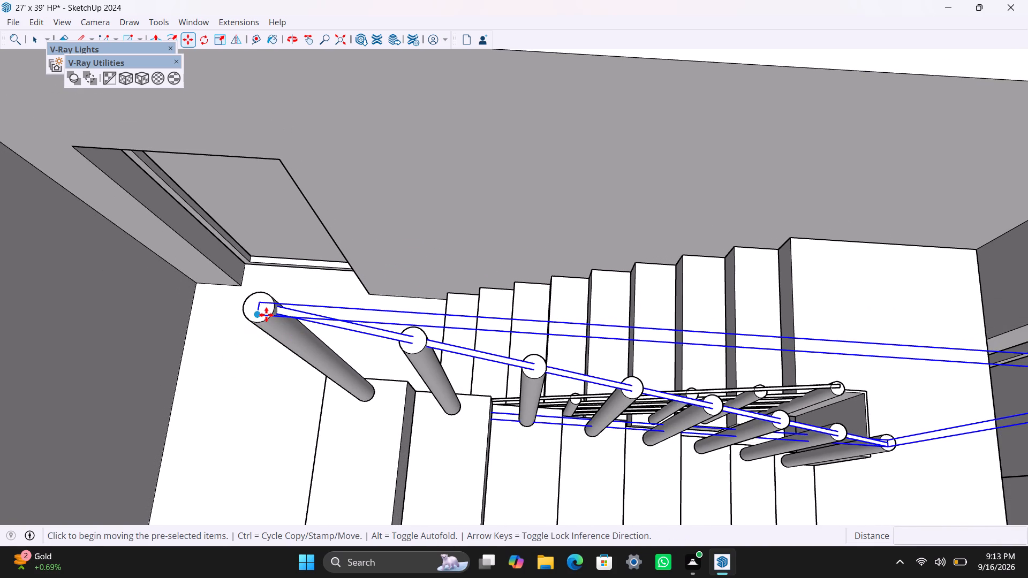
{"action": "scroll", "coordinate": [266, 315], "scroll_direction": "up", "scroll_amount": 1}
{"action": "left_click", "coordinate": [265, 316]}
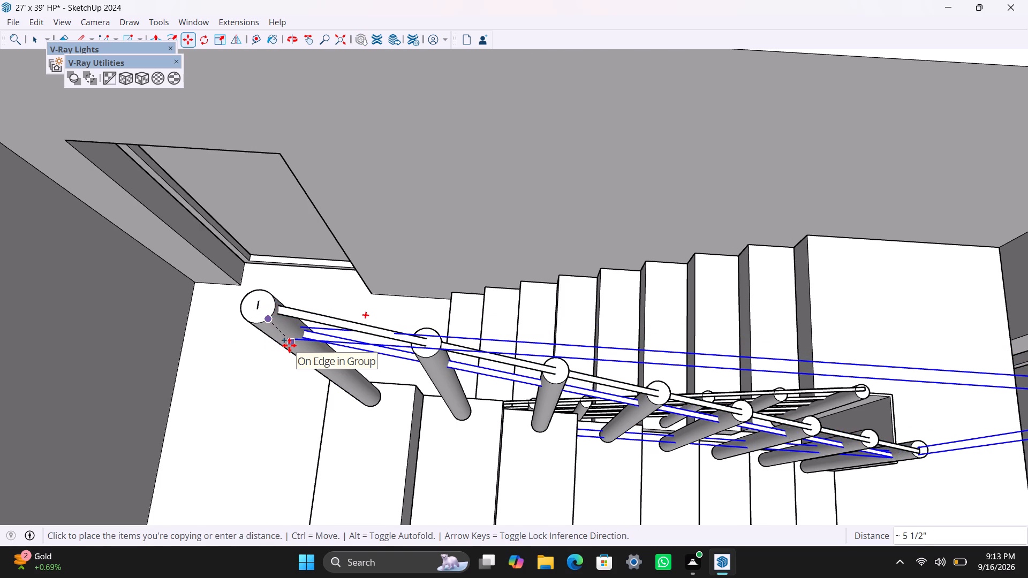
{"action": "type", "text": "6\""}
{"action": "key", "text": "Return"}
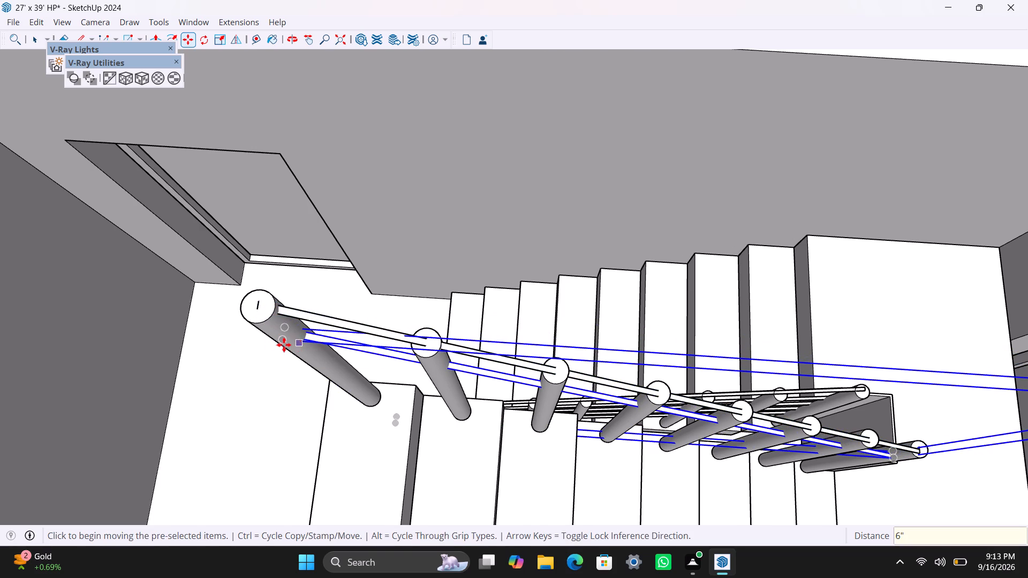
{"action": "left_click", "coordinate": [283, 345]}
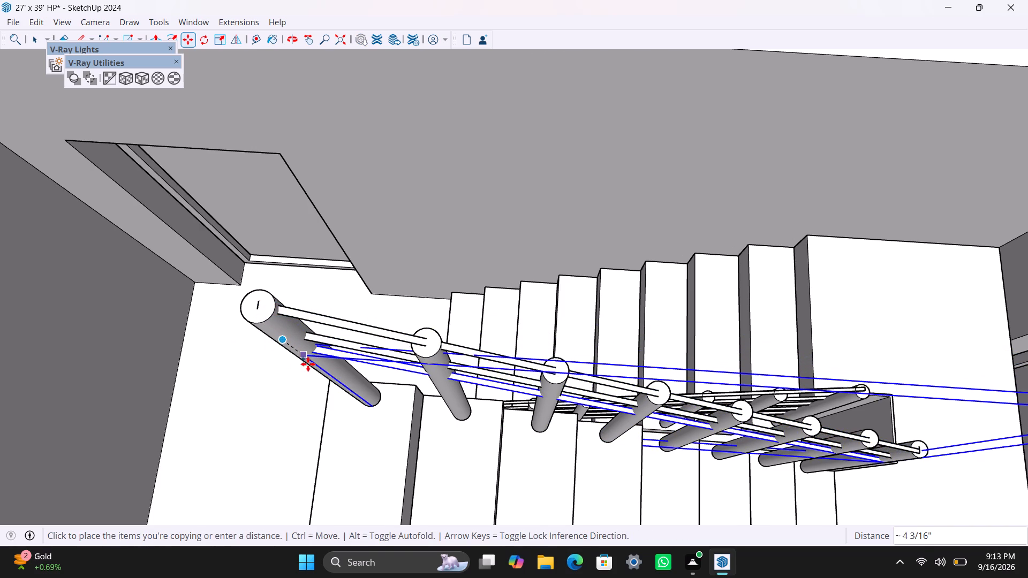
{"action": "type", "text": "6\""}
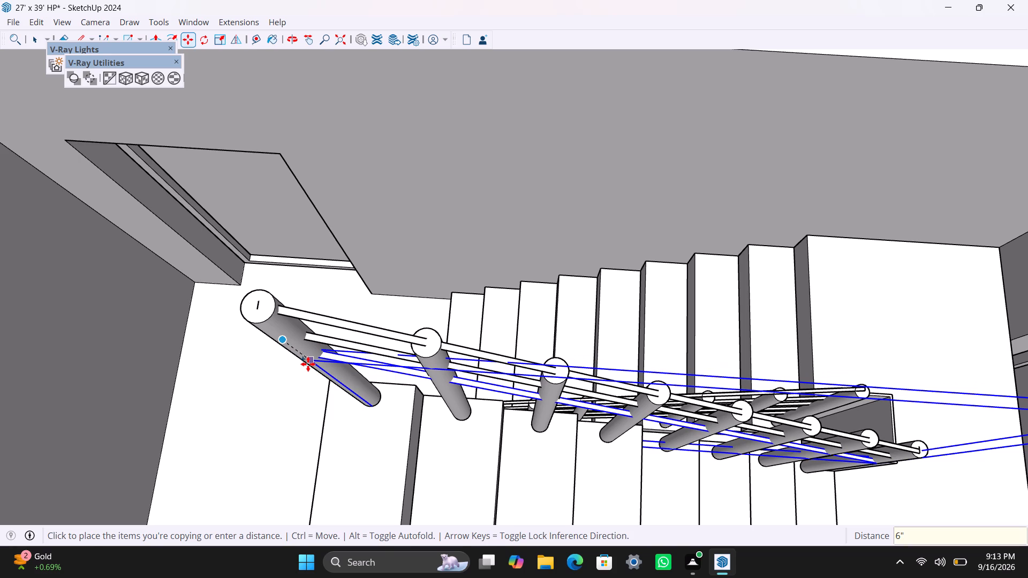
{"action": "key", "text": "Return"}
{"action": "left_click", "coordinate": [313, 363]}
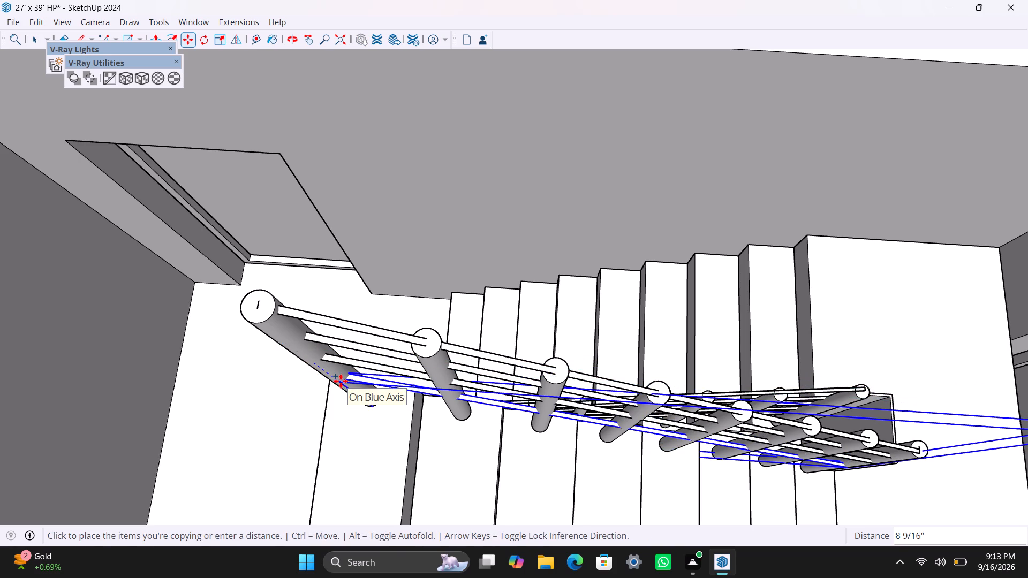
{"action": "key", "text": "6"}
{"action": "key", "text": "shift+quotedbl"}
{"action": "key", "text": "Return"}
Copy the lowest rail strip down twice more at 6" spacing to fill the railing down to the steps, and clear the selection.
{"action": "scroll", "coordinate": [346, 378], "scroll_direction": "up", "scroll_amount": 2}
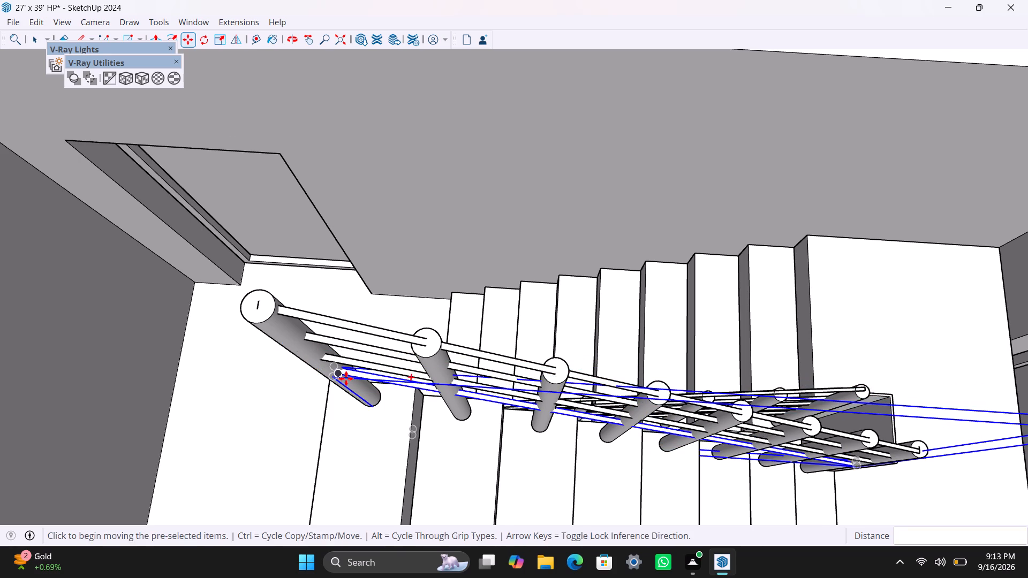
{"action": "middle_click_drag", "start_coordinate": [344, 377], "coordinate": [264, 290]}
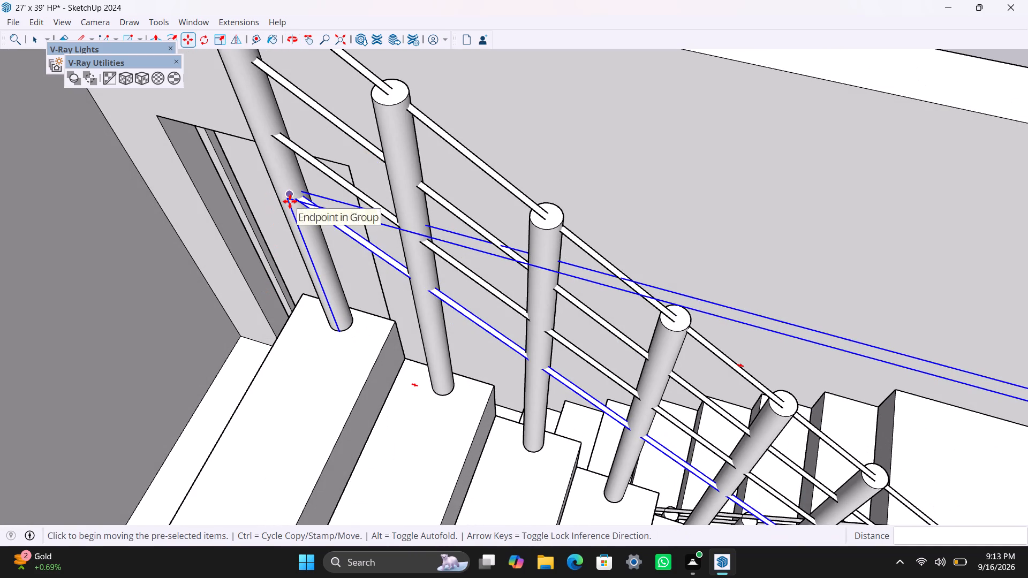
{"action": "key", "text": "m"}
{"action": "left_click_drag", "start_coordinate": [290, 201], "coordinate": [296, 220]}
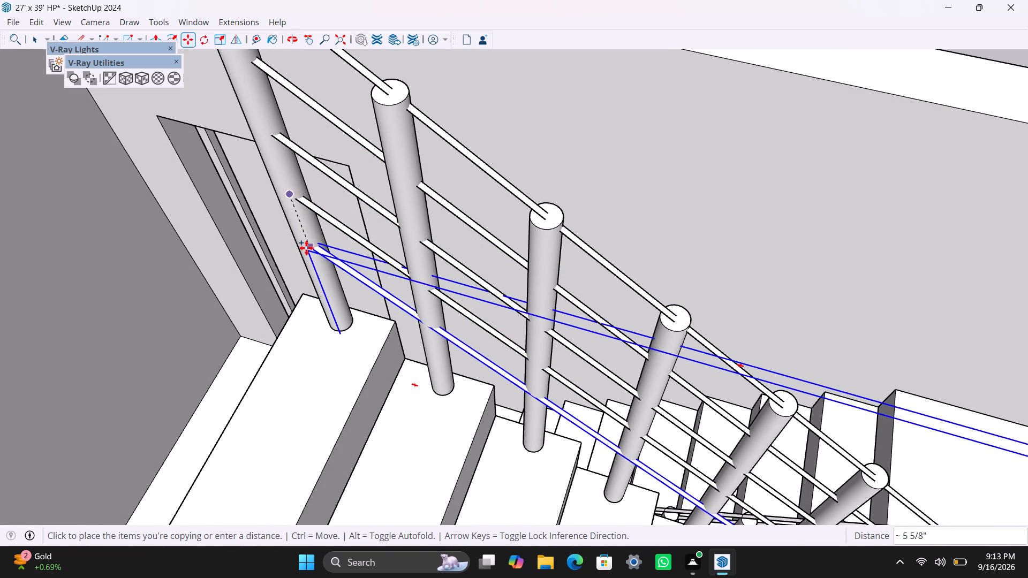
{"action": "key", "text": "6"}
{"action": "key", "text": "shift+quotedbl"}
{"action": "key", "text": "Return"}
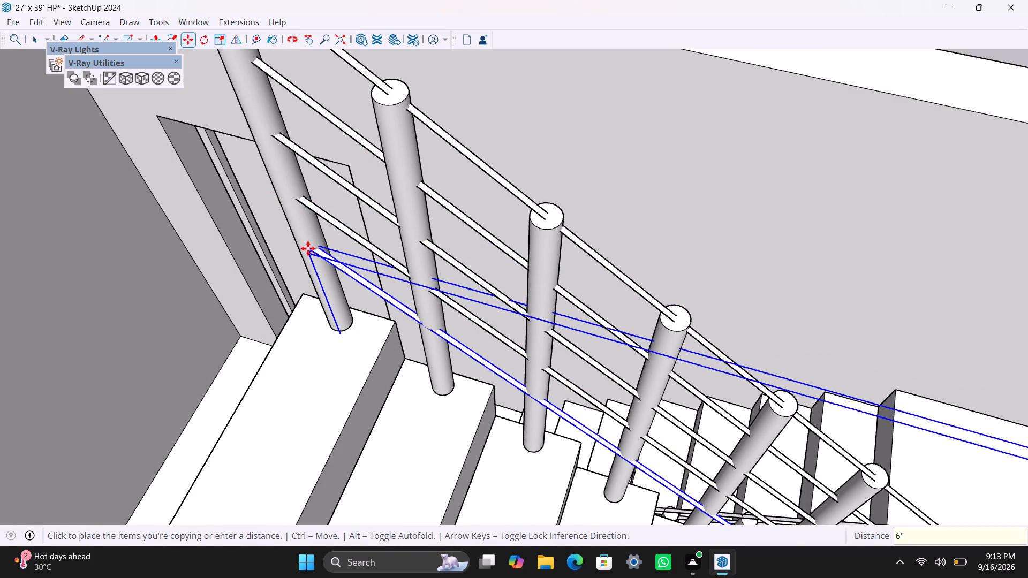
{"action": "left_click_drag", "start_coordinate": [311, 252], "coordinate": [312, 259]}
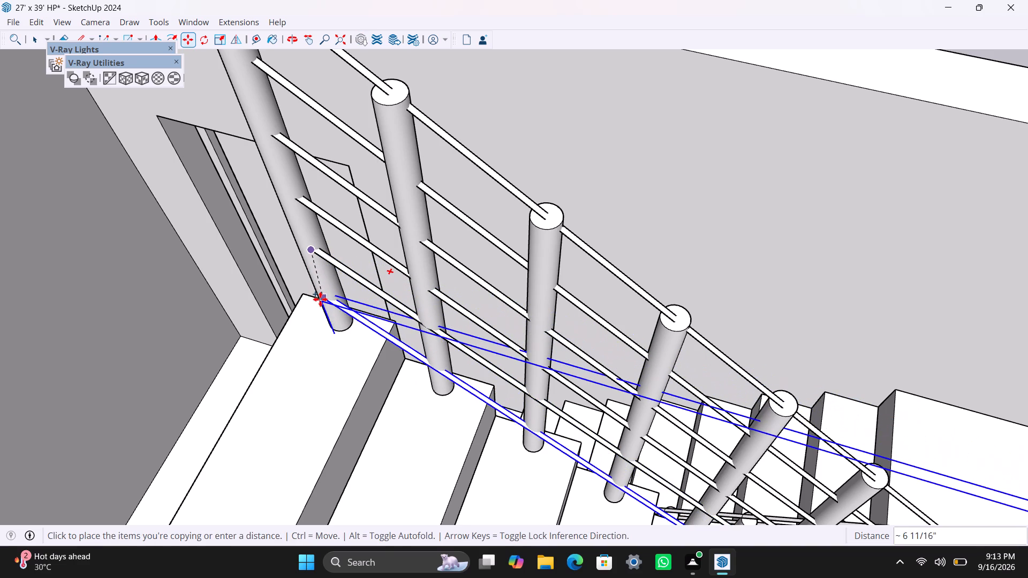
{"action": "type", "text": "6\""}
{"action": "key", "text": "Return"}
{"action": "key", "text": "space"}
{"action": "scroll", "coordinate": [323, 291], "scroll_direction": "down", "scroll_amount": 15}
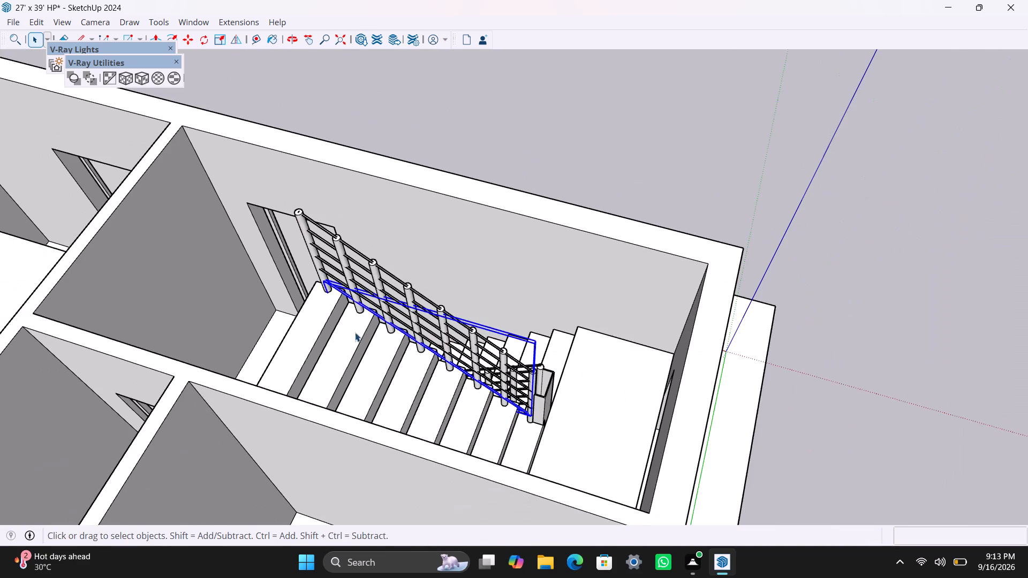
{"action": "key", "text": "space"}
{"action": "left_click", "coordinate": [847, 225]}
Save the model with the railing strips on both staircase flights.
{"action": "scroll", "coordinate": [528, 359], "scroll_direction": "up", "scroll_amount": 2}
{"action": "middle_click_drag", "start_coordinate": [575, 393], "coordinate": [333, 472]}
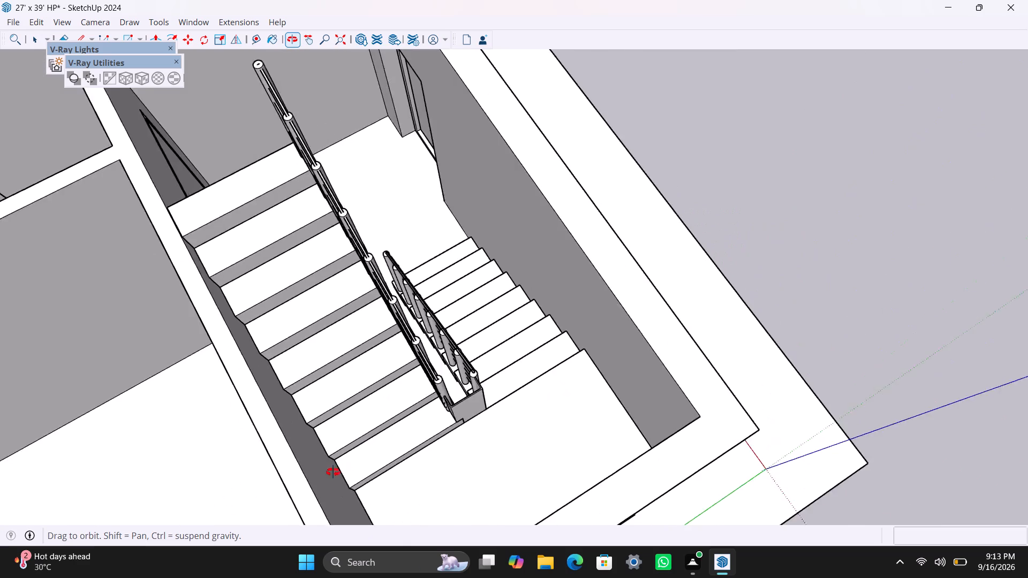
{"action": "middle_click_drag", "start_coordinate": [333, 472], "coordinate": [318, 472]}
{"action": "scroll", "coordinate": [402, 410], "scroll_direction": "up", "scroll_amount": 3}
{"action": "key", "text": "ctrl+s"}
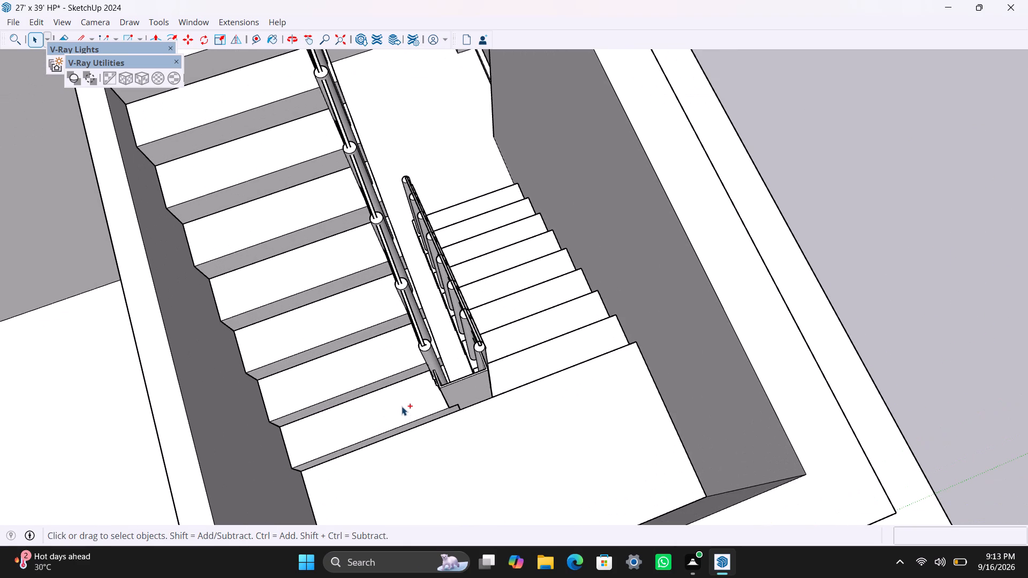
Examine the railings on both staircase flights from several angles around the stairwell.
{"action": "scroll", "coordinate": [421, 358], "scroll_direction": "down", "scroll_amount": 13}
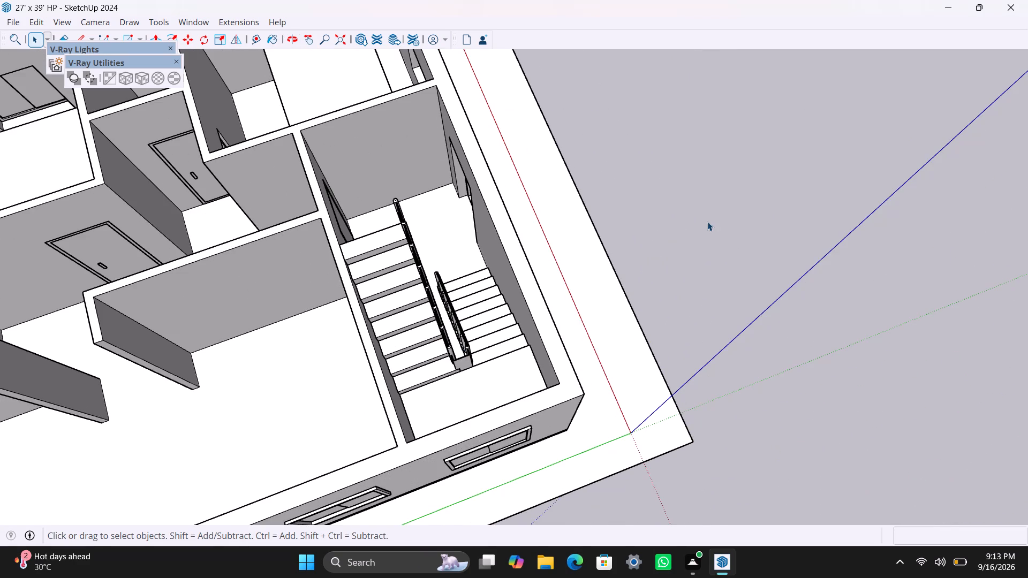
{"action": "left_click", "coordinate": [707, 222]}
{"action": "scroll", "coordinate": [452, 329], "scroll_direction": "up", "scroll_amount": 2}
{"action": "middle_click_drag", "start_coordinate": [457, 366], "coordinate": [276, 223]}
{"action": "scroll", "coordinate": [352, 228], "scroll_direction": "up", "scroll_amount": 3}
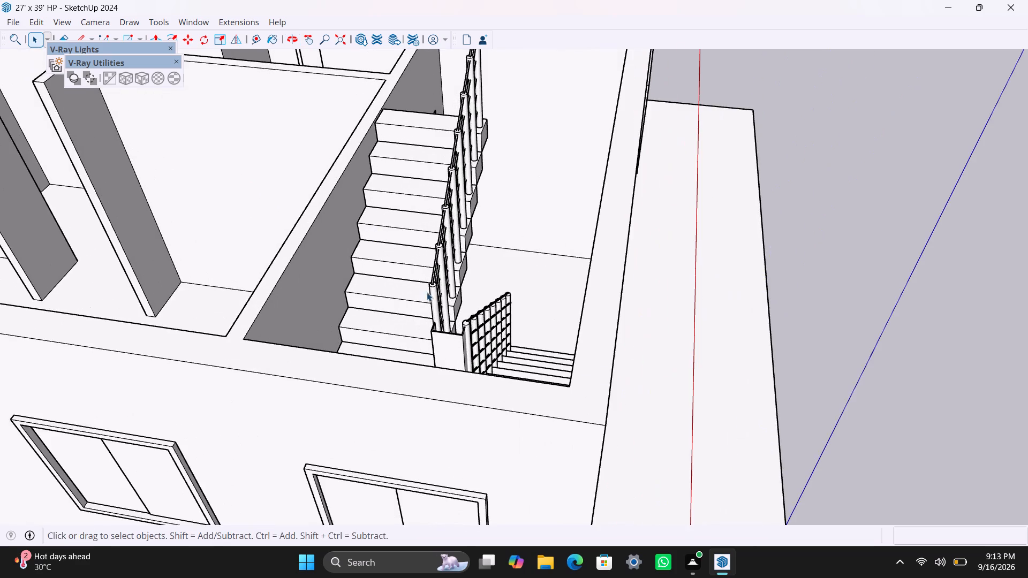
{"action": "middle_click_drag", "start_coordinate": [428, 295], "coordinate": [214, 296]}
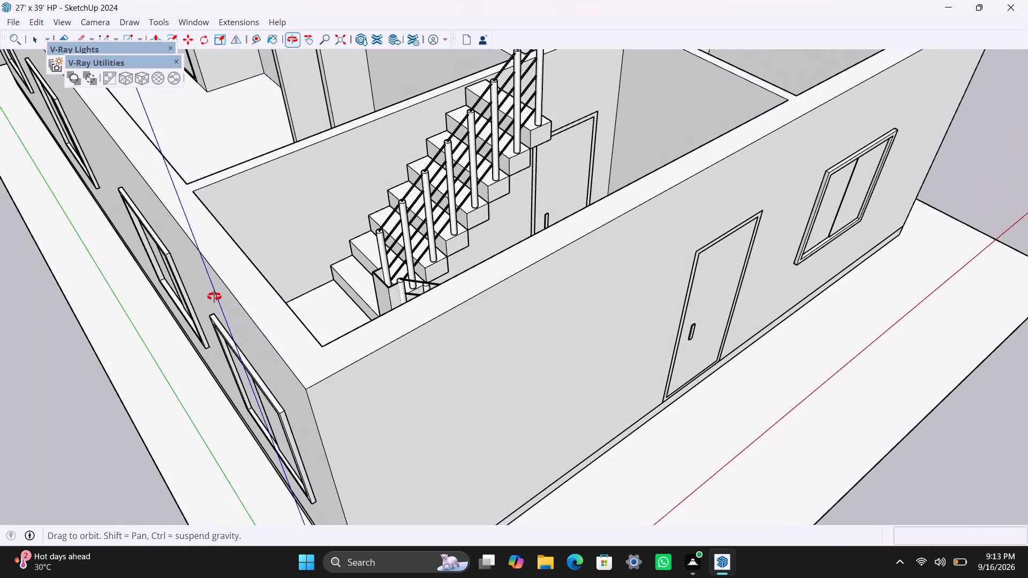
{"action": "middle_click_drag", "start_coordinate": [214, 296], "coordinate": [493, 343]}
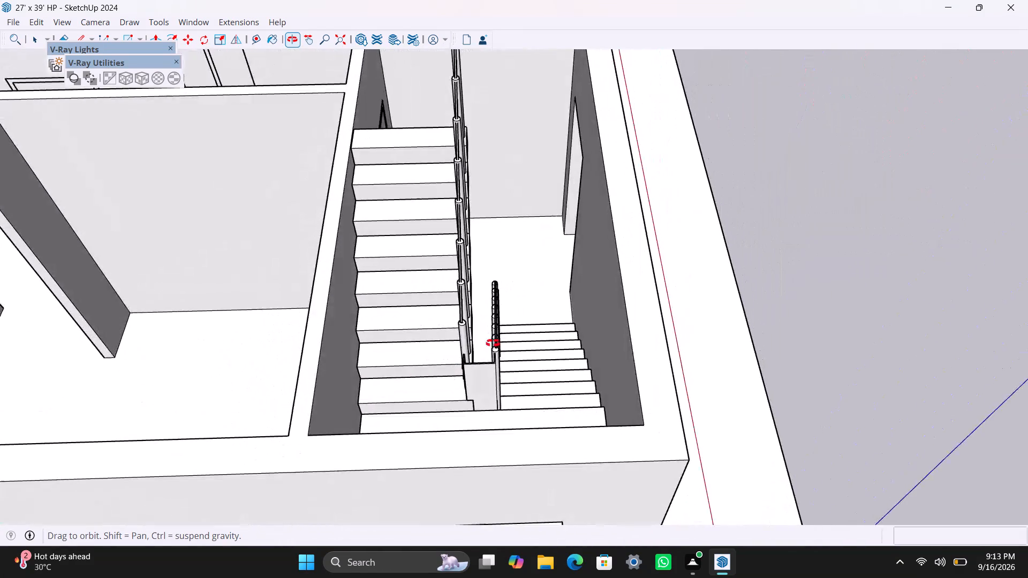
{"action": "middle_click_drag", "start_coordinate": [493, 343], "coordinate": [543, 343]}
{"action": "left_click", "coordinate": [772, 189]}
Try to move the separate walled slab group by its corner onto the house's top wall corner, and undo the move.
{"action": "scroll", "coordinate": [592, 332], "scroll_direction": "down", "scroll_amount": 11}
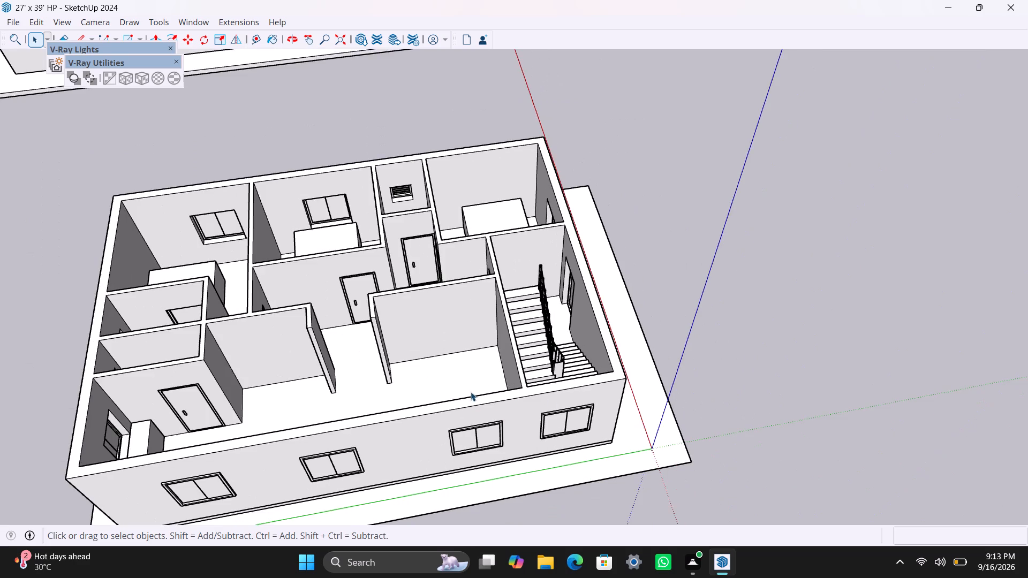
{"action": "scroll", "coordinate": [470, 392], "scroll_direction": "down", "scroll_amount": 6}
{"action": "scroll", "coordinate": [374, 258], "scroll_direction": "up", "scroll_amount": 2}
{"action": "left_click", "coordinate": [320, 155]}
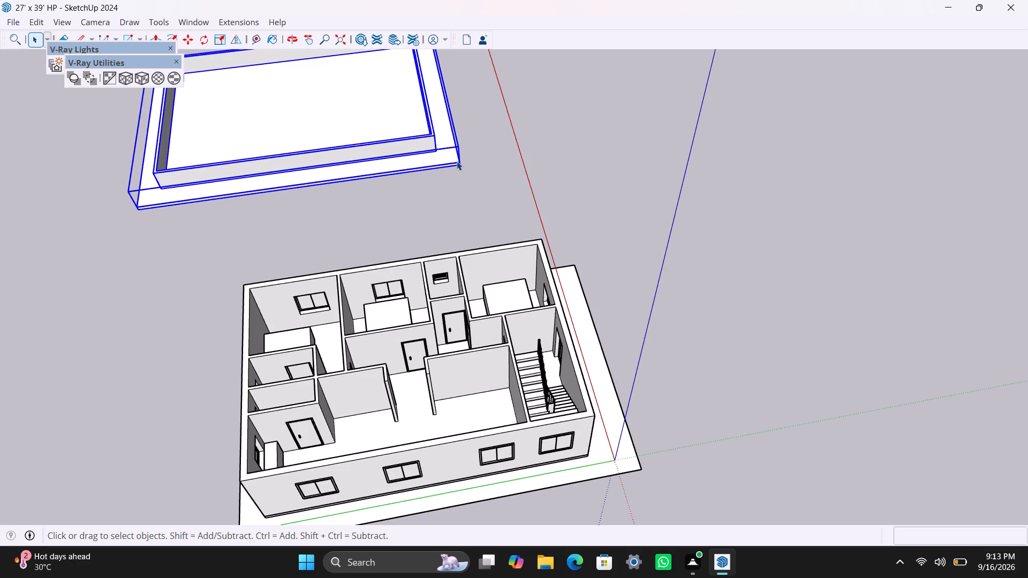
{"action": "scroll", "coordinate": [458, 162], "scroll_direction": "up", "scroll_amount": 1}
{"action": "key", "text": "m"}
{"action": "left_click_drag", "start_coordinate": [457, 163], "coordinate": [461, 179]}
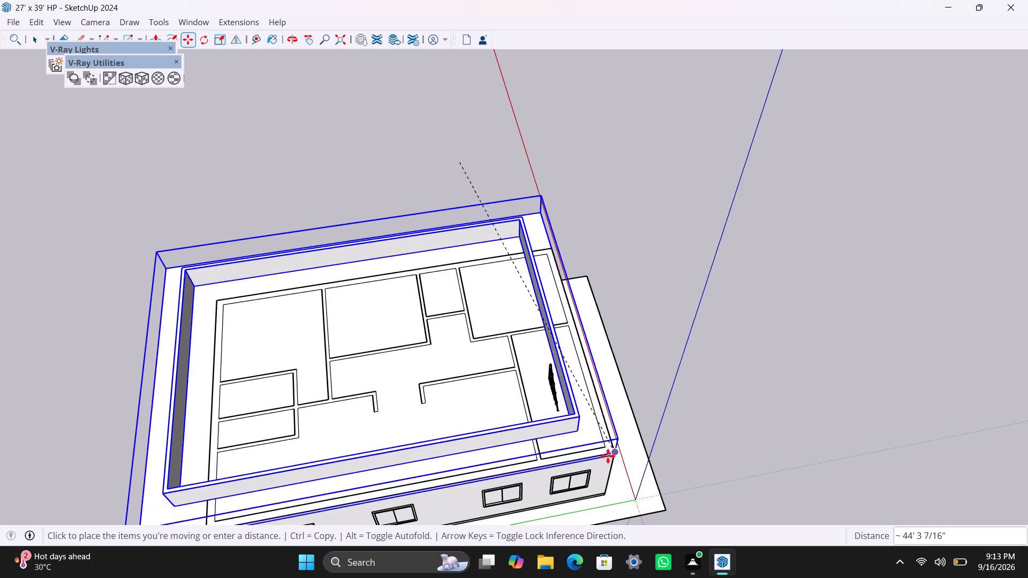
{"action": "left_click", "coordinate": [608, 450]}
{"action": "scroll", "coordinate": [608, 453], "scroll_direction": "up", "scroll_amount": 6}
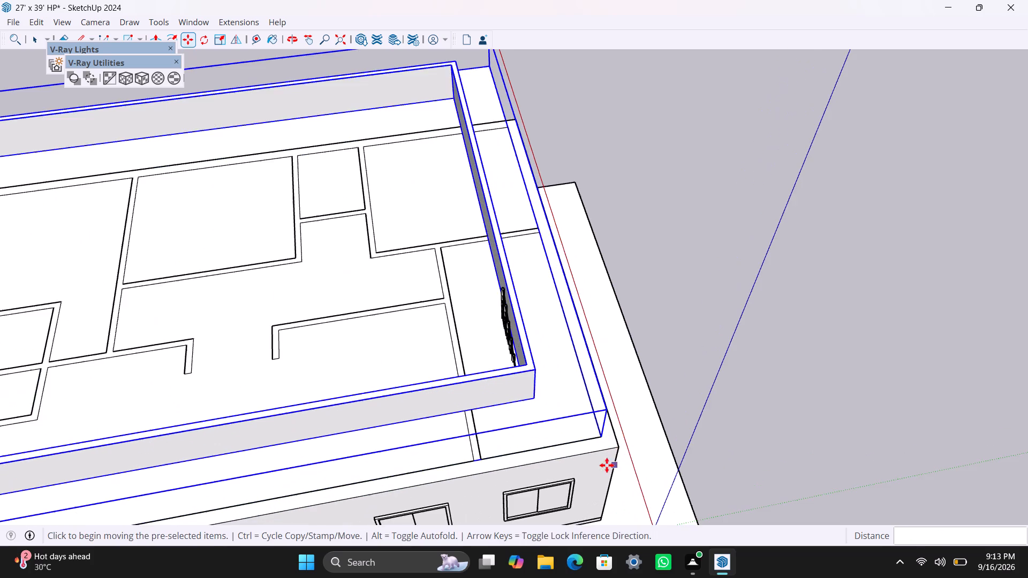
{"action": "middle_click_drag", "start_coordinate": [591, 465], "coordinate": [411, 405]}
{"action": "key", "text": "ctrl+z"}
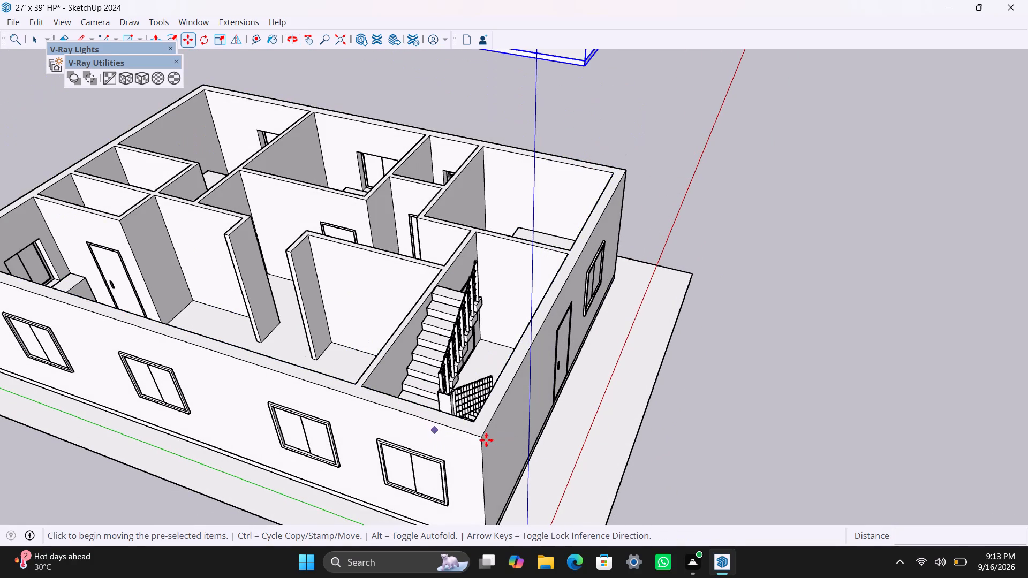
Move the walled slab group onto the house, placing its outer bottom corner on the top corner of the outer walls by the stairwell.
{"action": "scroll", "coordinate": [440, 371], "scroll_direction": "down", "scroll_amount": 5}
{"action": "scroll", "coordinate": [512, 133], "scroll_direction": "down", "scroll_amount": 3}
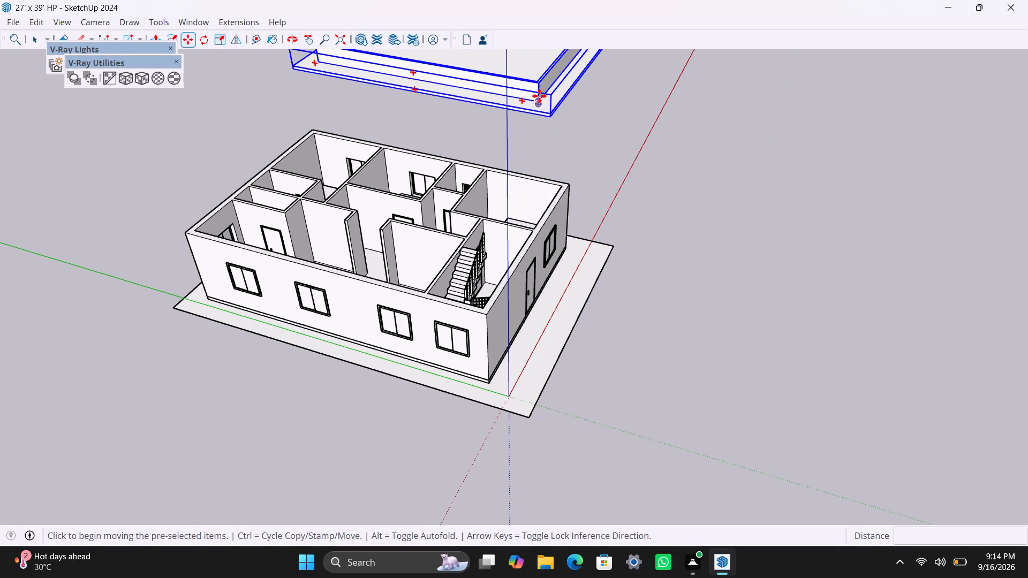
{"action": "left_click_drag", "start_coordinate": [538, 96], "coordinate": [538, 102]}
{"action": "left_click", "coordinate": [486, 311]}
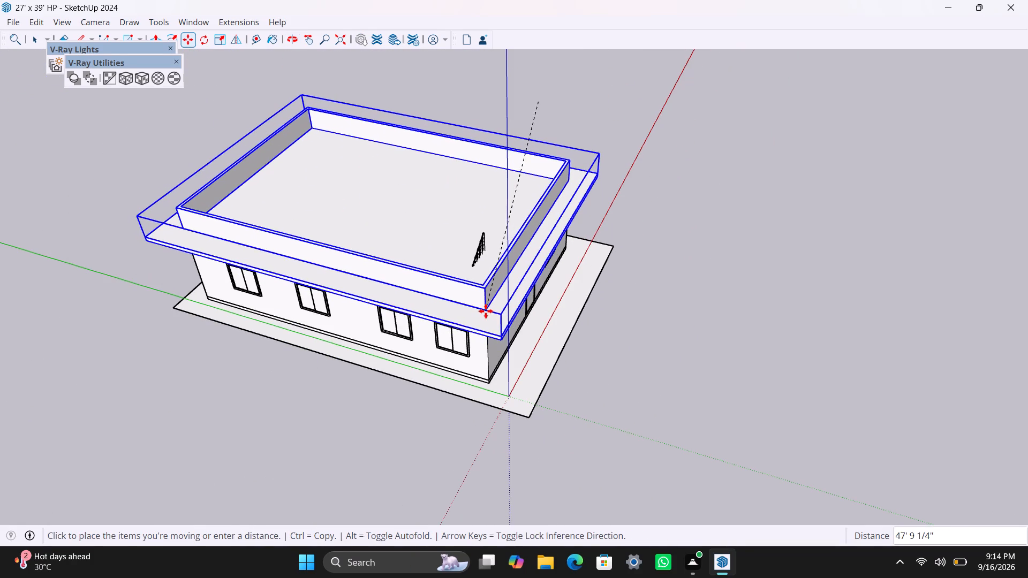
{"action": "scroll", "coordinate": [496, 331], "scroll_direction": "up", "scroll_amount": 6}
{"action": "left_click", "coordinate": [508, 352]}
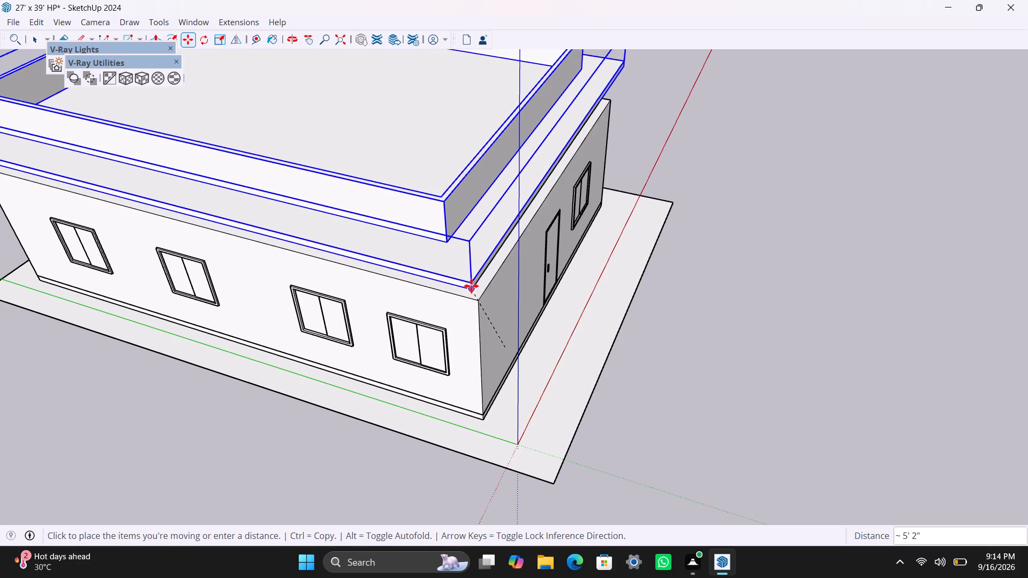
{"action": "left_click", "coordinate": [479, 298]}
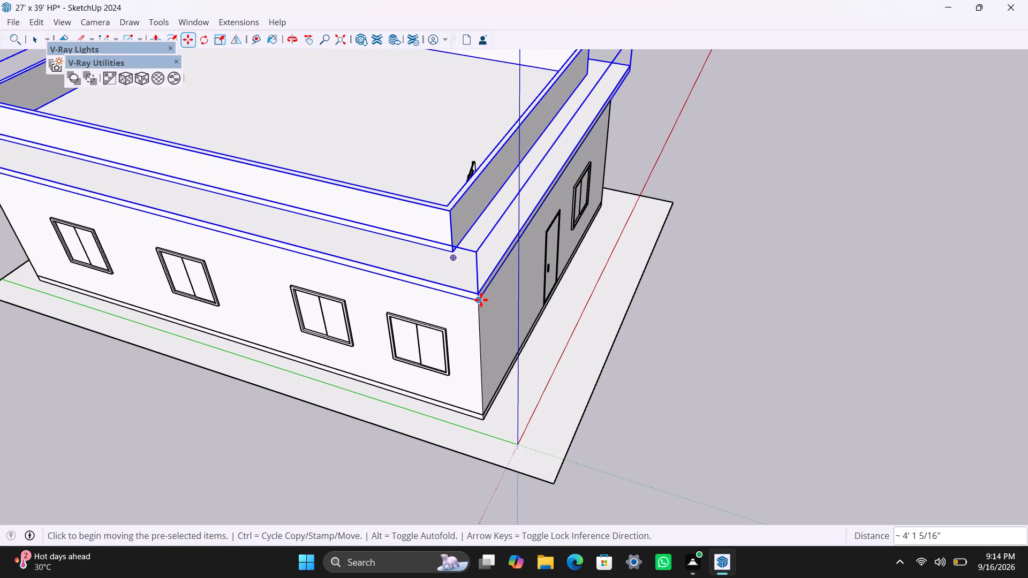
Shift the slab group outward 3' along the red axis and 3' along the green axis for the roof overhang, and clear the selection.
{"action": "key", "text": "m"}
{"action": "left_click", "coordinate": [480, 299]}
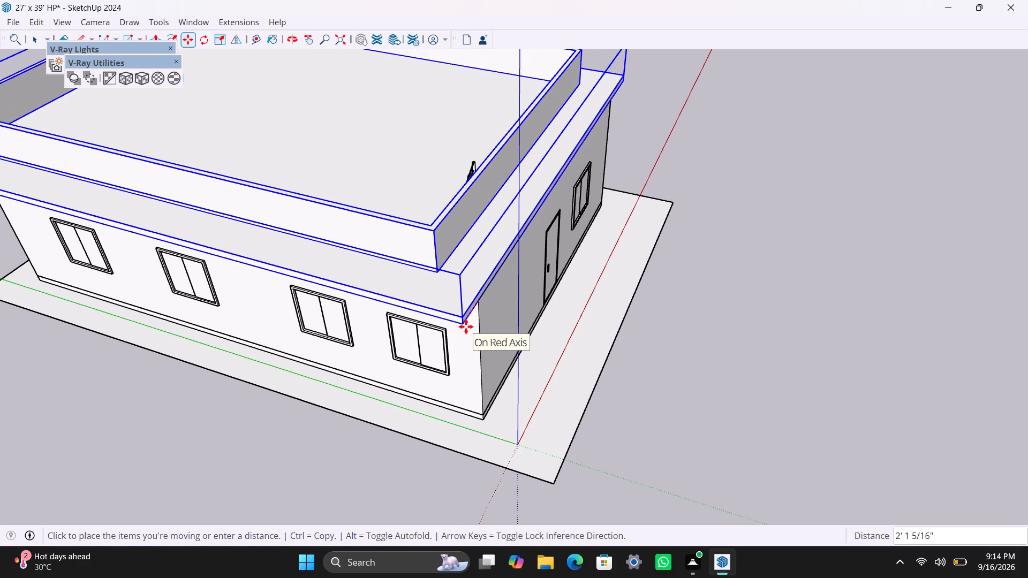
{"action": "type", "text": "3'"}
{"action": "key", "text": "Return"}
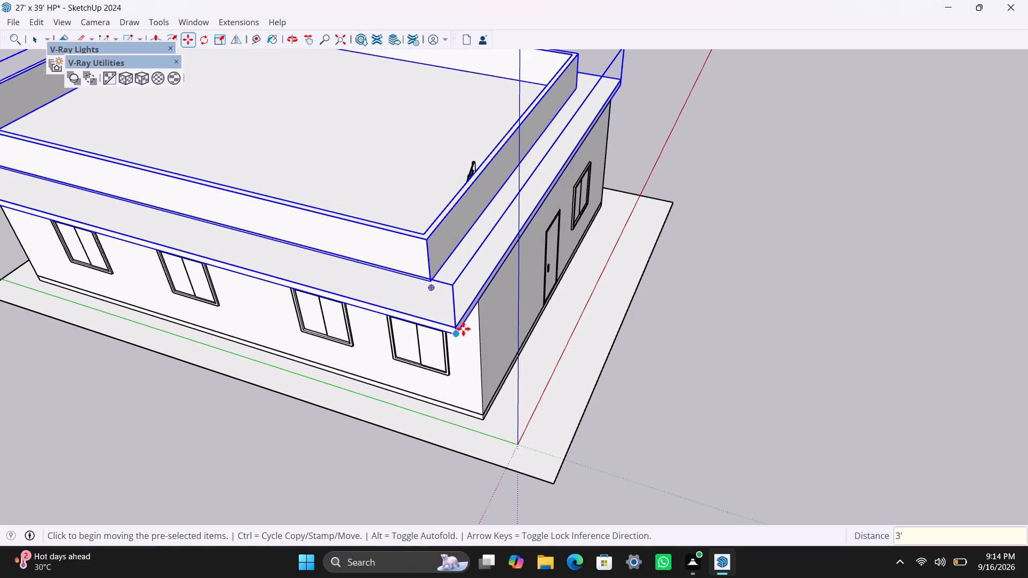
{"action": "left_click", "coordinate": [454, 335]}
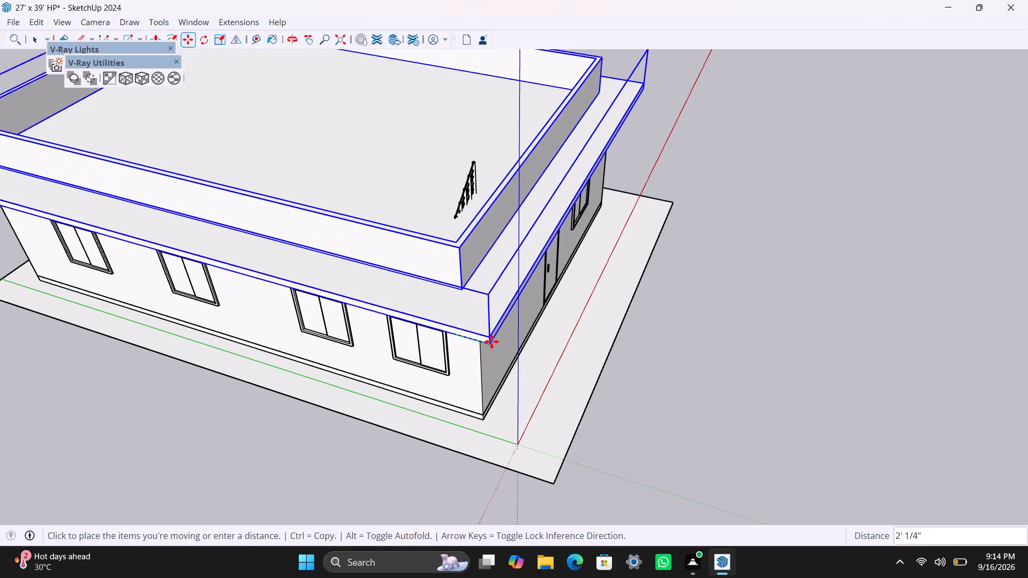
{"action": "type", "text": "3'"}
{"action": "key", "text": "Return"}
{"action": "key", "text": "space"}
{"action": "left_click", "coordinate": [772, 287]}
Examine the roof slab's overhang and parapet from several sides and from above the stairwell.
{"action": "scroll", "coordinate": [554, 360], "scroll_direction": "down", "scroll_amount": 3}
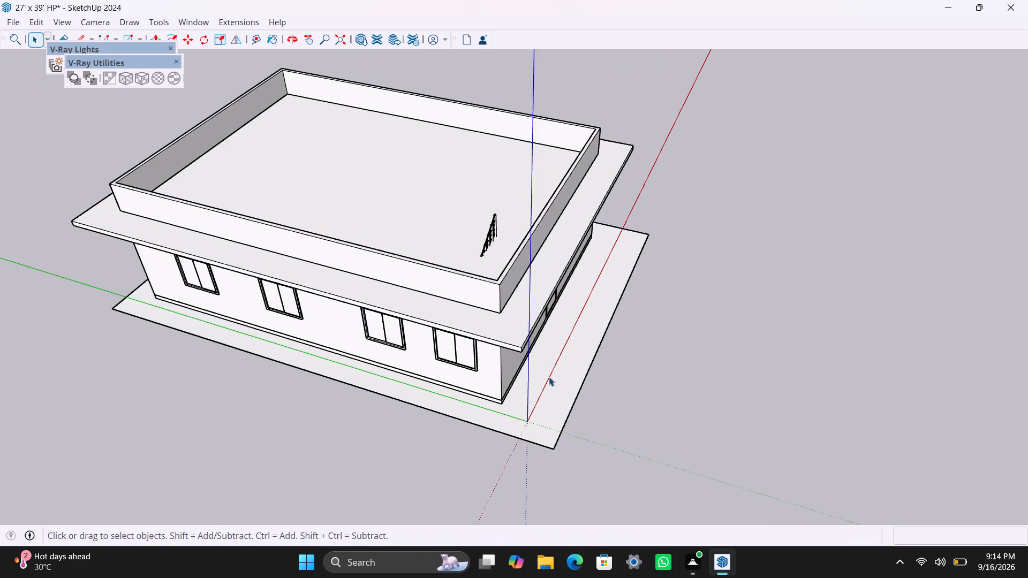
{"action": "middle_click_drag", "start_coordinate": [549, 377], "coordinate": [138, 310]}
{"action": "scroll", "coordinate": [569, 229], "scroll_direction": "up", "scroll_amount": 3}
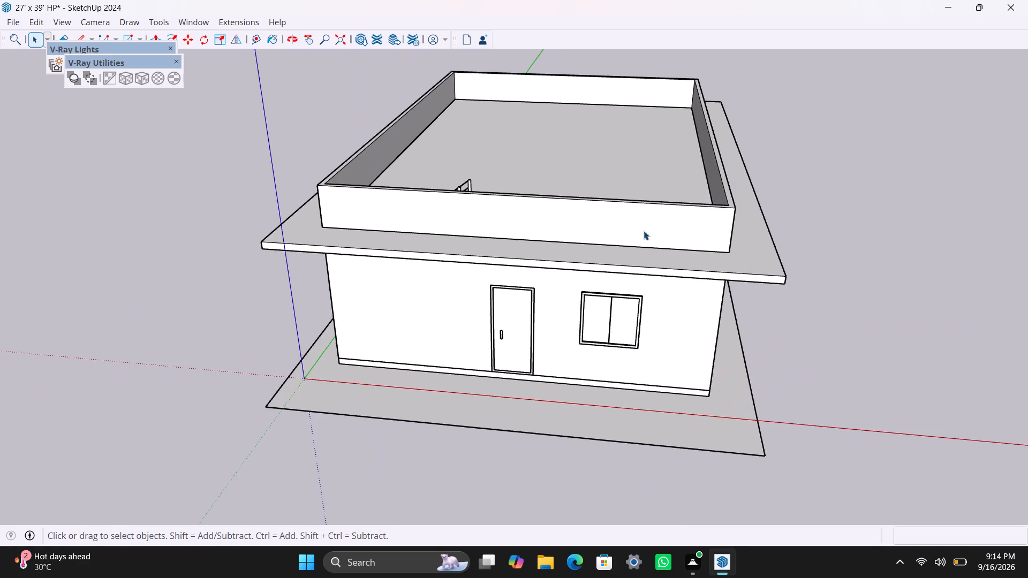
{"action": "middle_click_drag", "start_coordinate": [595, 251], "coordinate": [482, 385]}
{"action": "scroll", "coordinate": [659, 421], "scroll_direction": "up", "scroll_amount": 4}
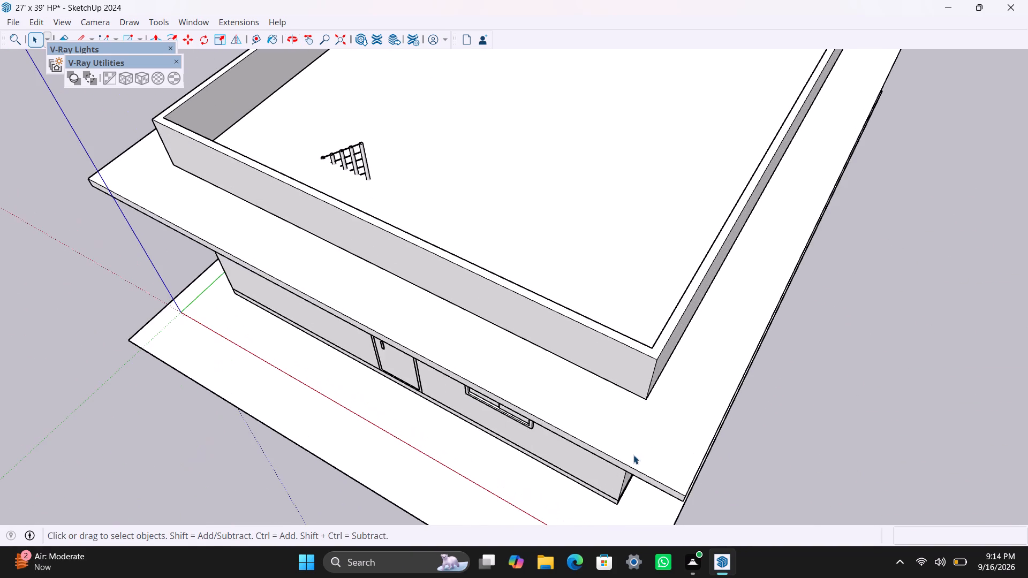
{"action": "middle_click_drag", "start_coordinate": [634, 454], "coordinate": [625, 239]}
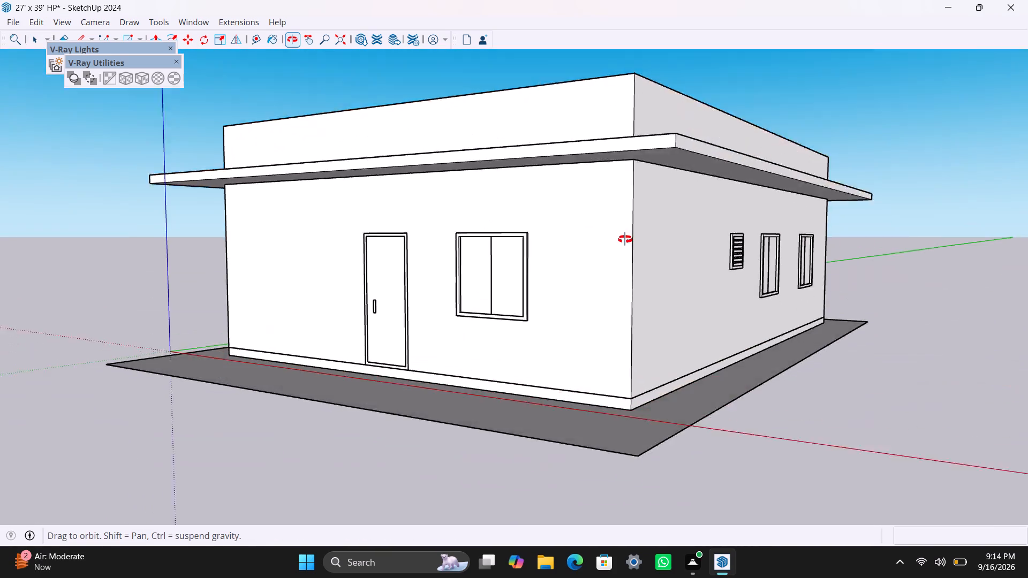
{"action": "middle_click_drag", "start_coordinate": [625, 239], "coordinate": [792, 428]}
{"action": "scroll", "coordinate": [450, 306], "scroll_direction": "down", "scroll_amount": 4}
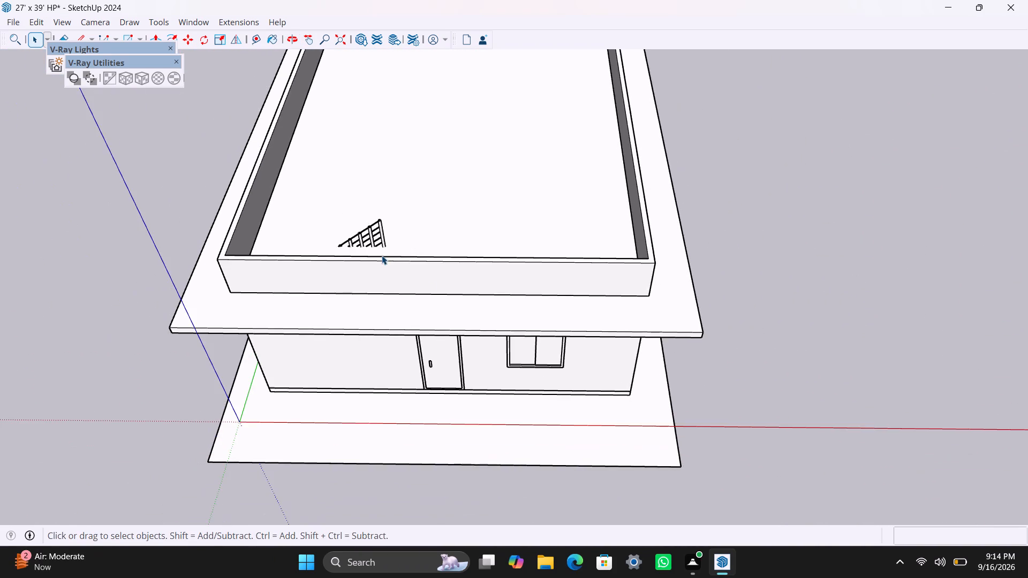
{"action": "middle_click_drag", "start_coordinate": [382, 255], "coordinate": [868, 273]}
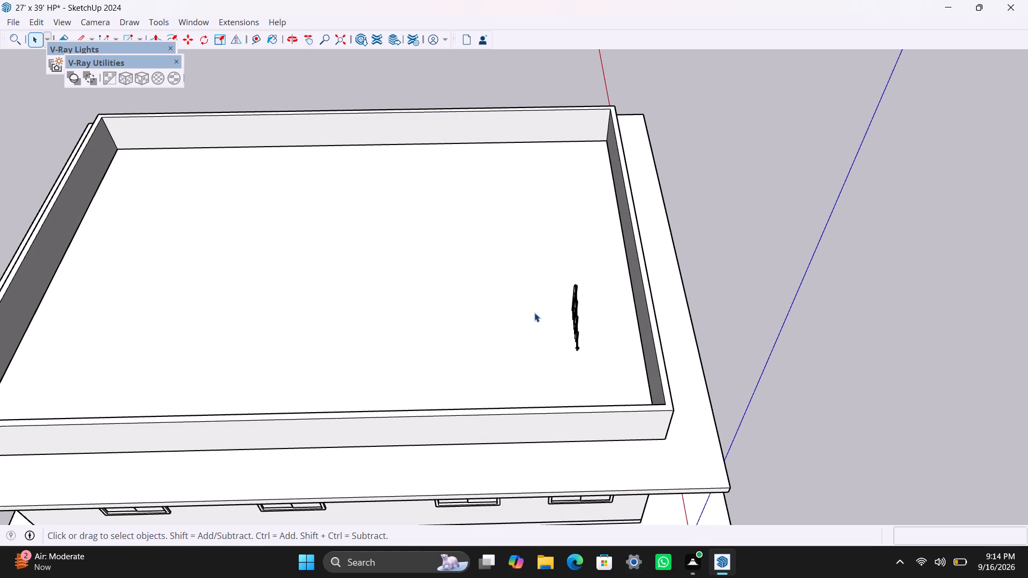
Inside the slab group, draw a rectangle over the stairwell within the parapet and push it through the slab to cut an opening.
{"action": "triple_click", "coordinate": [513, 299]}
{"action": "key", "text": "r"}
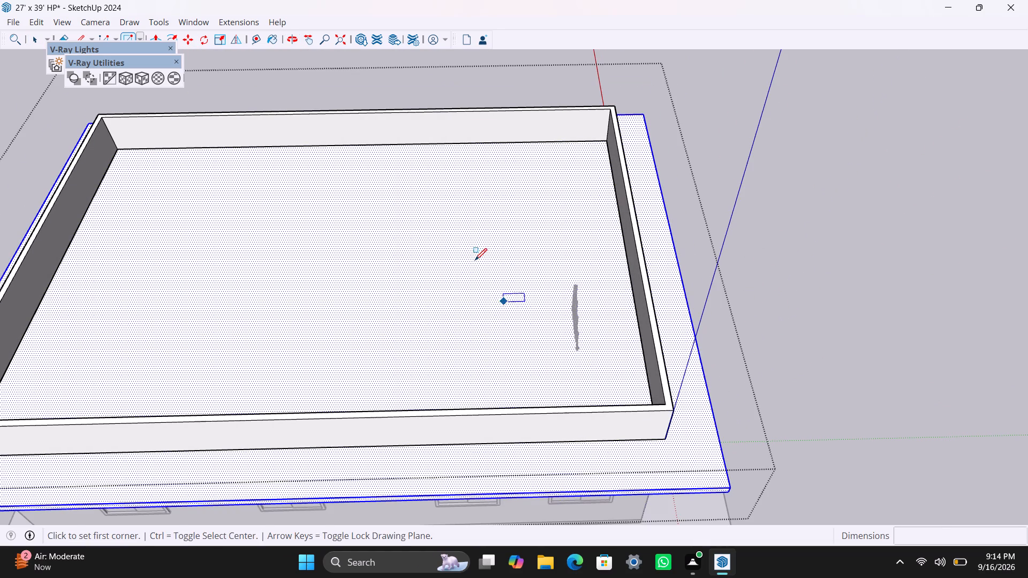
{"action": "left_click", "coordinate": [474, 259]}
{"action": "left_click", "coordinate": [628, 384]}
{"action": "key", "text": "space"}
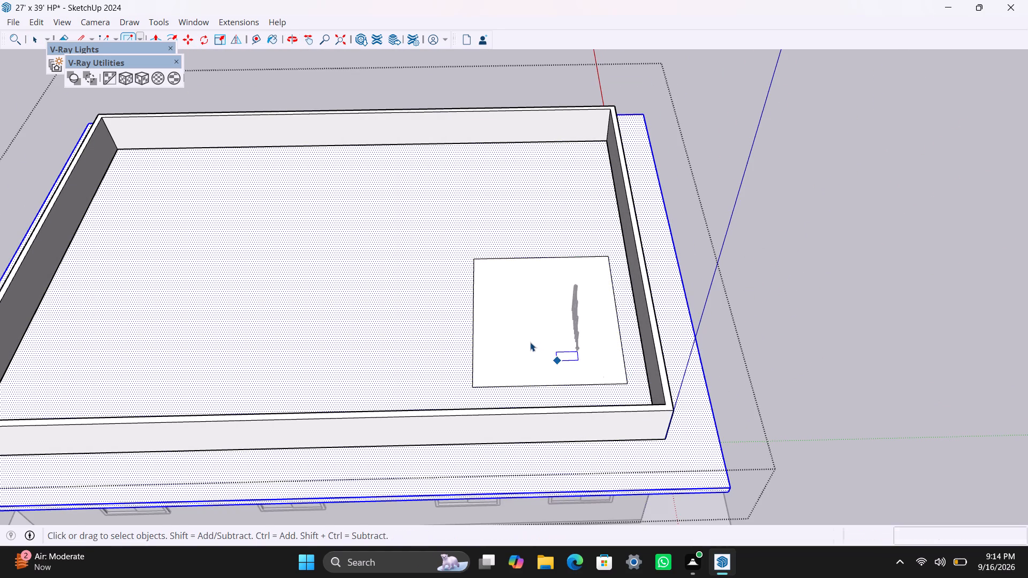
{"action": "left_click", "coordinate": [530, 342]}
{"action": "key", "text": "p"}
{"action": "left_click", "coordinate": [530, 340]}
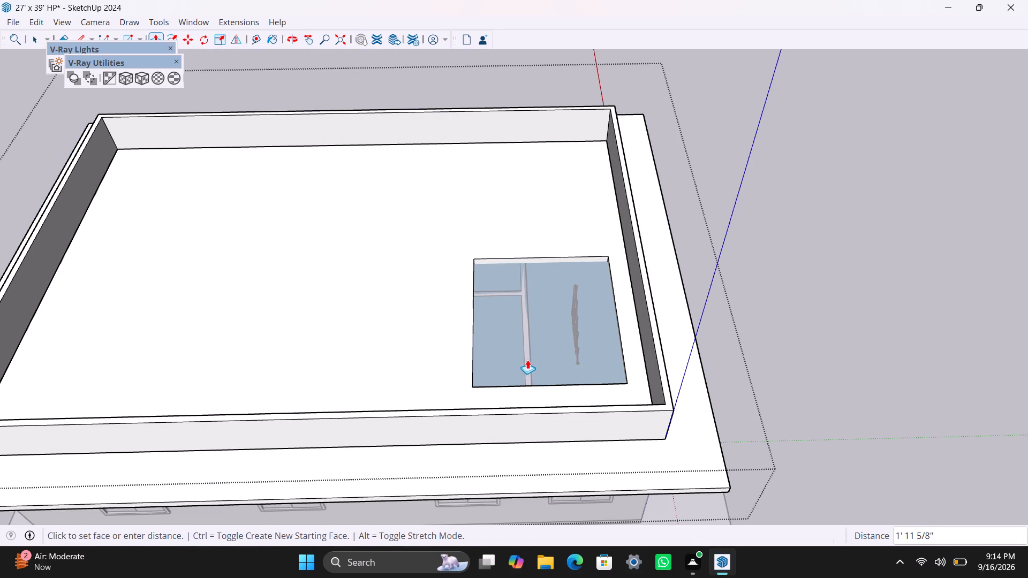
{"action": "left_click", "coordinate": [519, 341]}
{"action": "key", "text": "space"}
Push the opening's inner side face in about 3' 6" to line up with the stairwell's interior wall.
{"action": "scroll", "coordinate": [525, 336], "scroll_direction": "down", "scroll_amount": 2}
{"action": "middle_click_drag", "start_coordinate": [528, 342], "coordinate": [529, 353]}
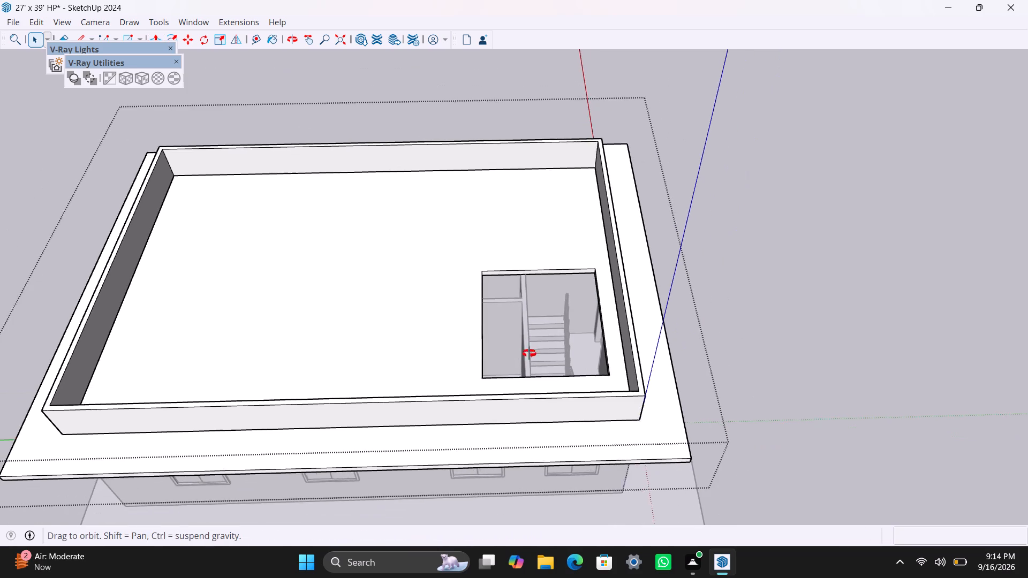
{"action": "middle_click_drag", "start_coordinate": [529, 353], "coordinate": [504, 460]}
{"action": "scroll", "coordinate": [501, 366], "scroll_direction": "up", "scroll_amount": 2}
{"action": "middle_click_drag", "start_coordinate": [485, 410], "coordinate": [268, 396]}
{"action": "scroll", "coordinate": [427, 311], "scroll_direction": "up", "scroll_amount": 2}
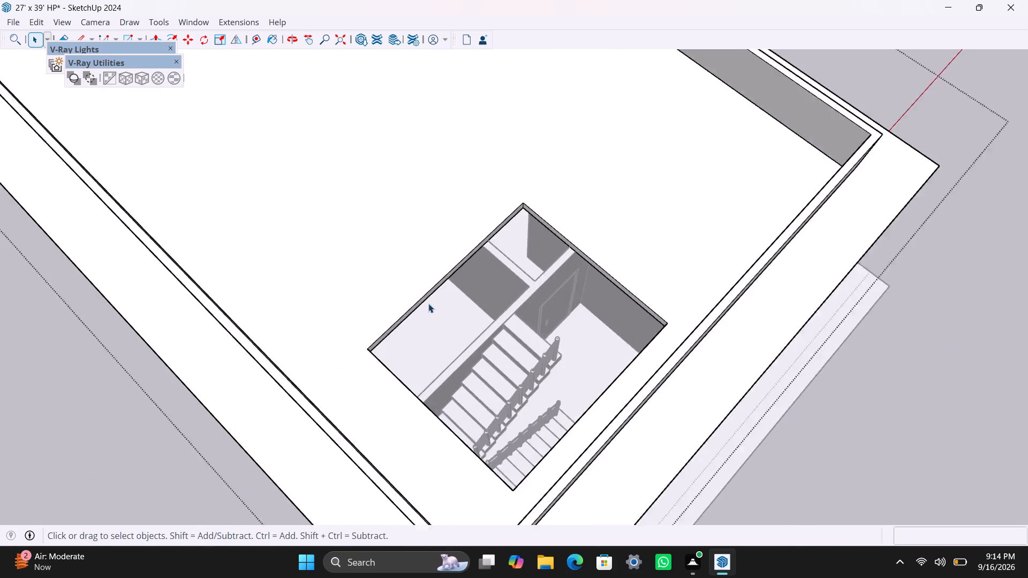
{"action": "scroll", "coordinate": [428, 303], "scroll_direction": "up", "scroll_amount": 1}
{"action": "middle_click_drag", "start_coordinate": [428, 357], "coordinate": [293, 293]}
{"action": "scroll", "coordinate": [377, 269], "scroll_direction": "up", "scroll_amount": 5}
{"action": "left_click", "coordinate": [376, 242]}
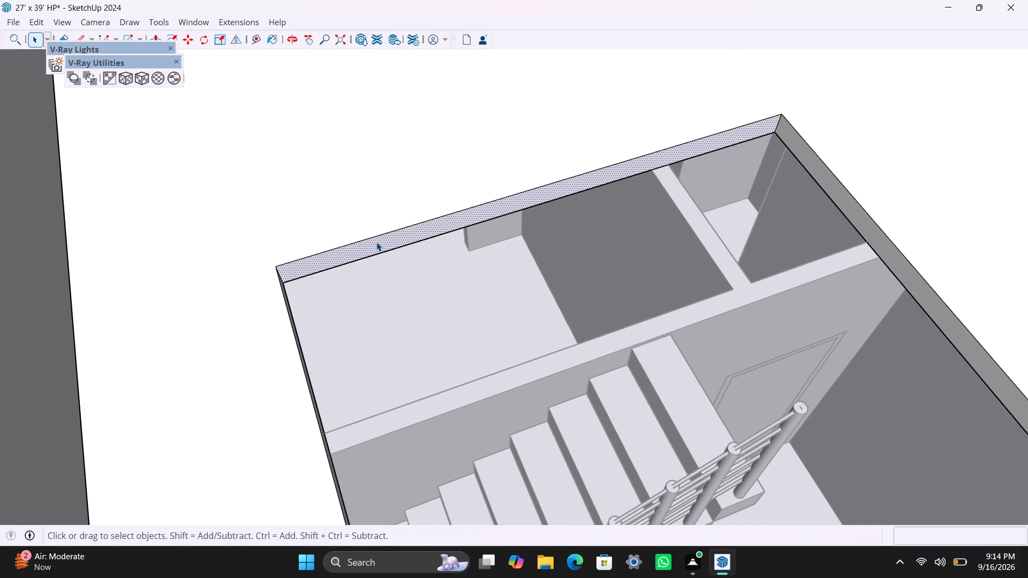
{"action": "key", "text": "p"}
{"action": "left_click_drag", "start_coordinate": [376, 242], "coordinate": [441, 425]}
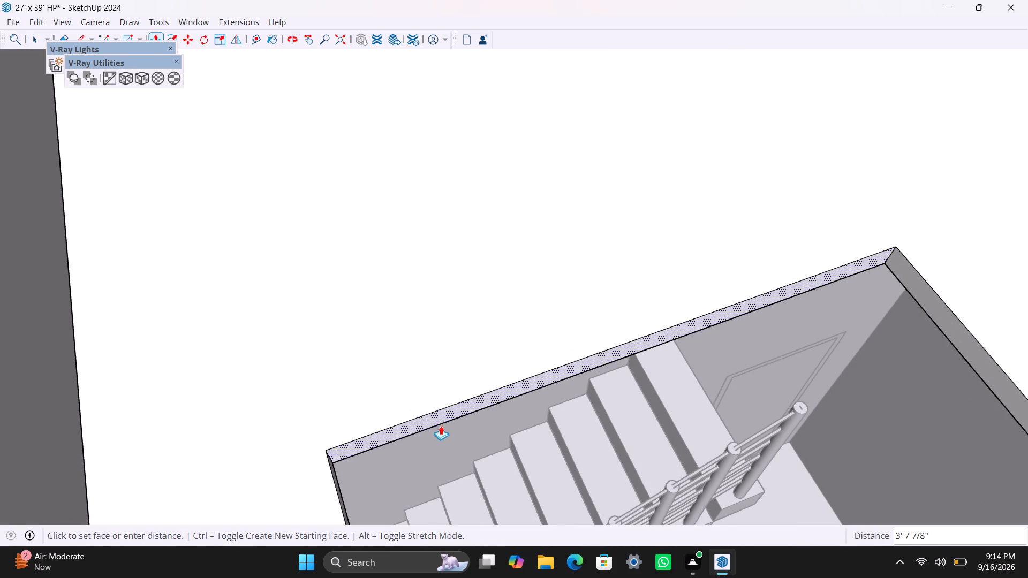
{"action": "left_click_drag", "start_coordinate": [441, 425], "coordinate": [410, 414]}
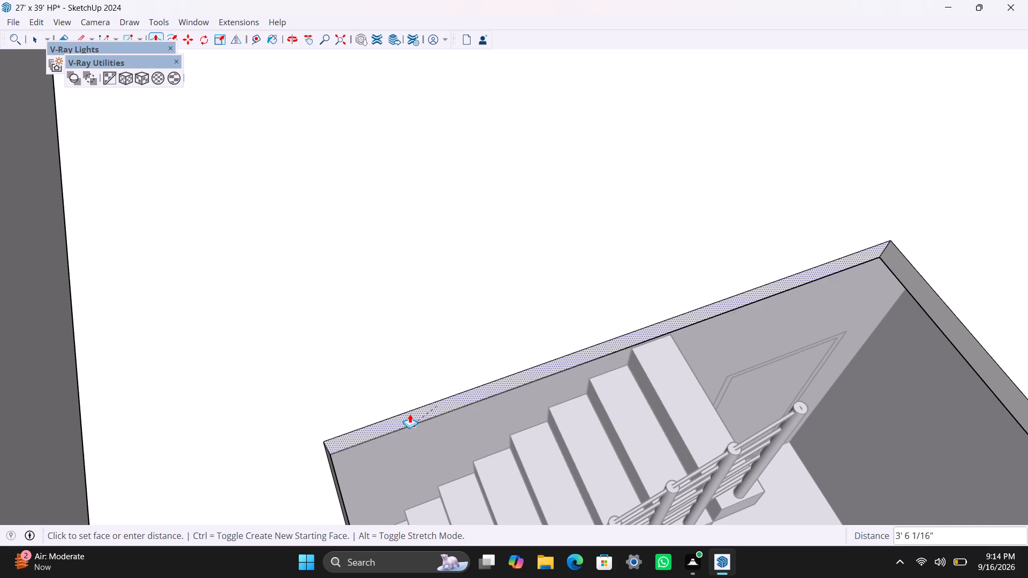
{"action": "left_click_drag", "start_coordinate": [410, 414], "coordinate": [403, 428]}
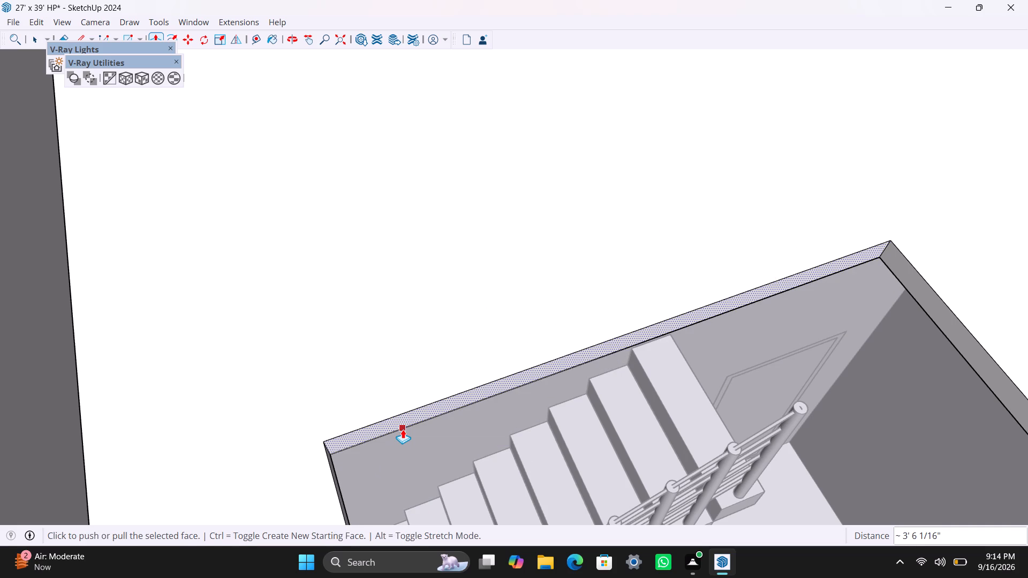
{"action": "left_click", "coordinate": [403, 430]}
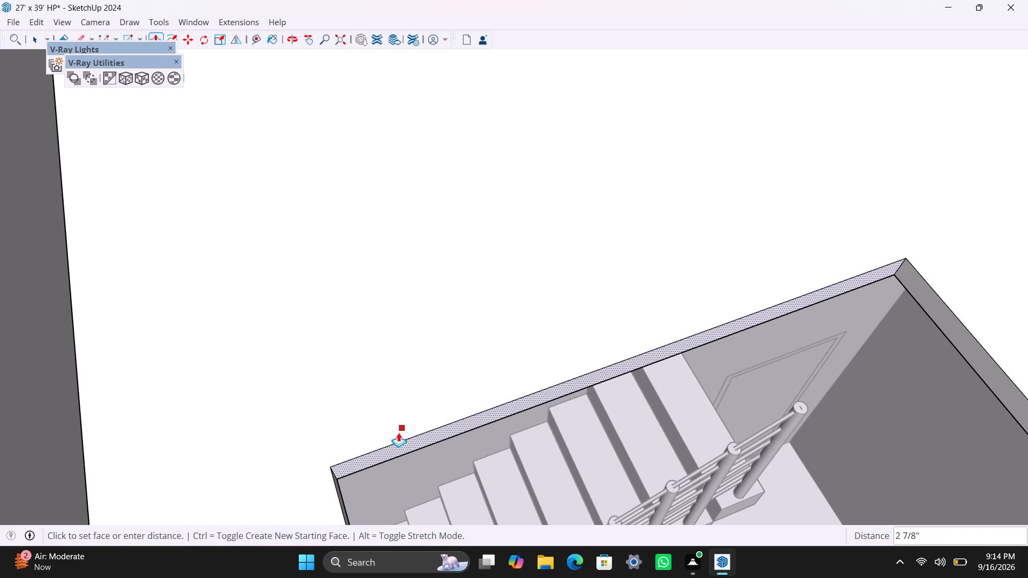
{"action": "key", "text": "Escape"}
Push the opening's end face above the stair landing outward about 3' to line up with the exterior window wall.
{"action": "scroll", "coordinate": [436, 431], "scroll_direction": "down", "scroll_amount": 5}
{"action": "middle_click_drag", "start_coordinate": [493, 467], "coordinate": [257, 489]}
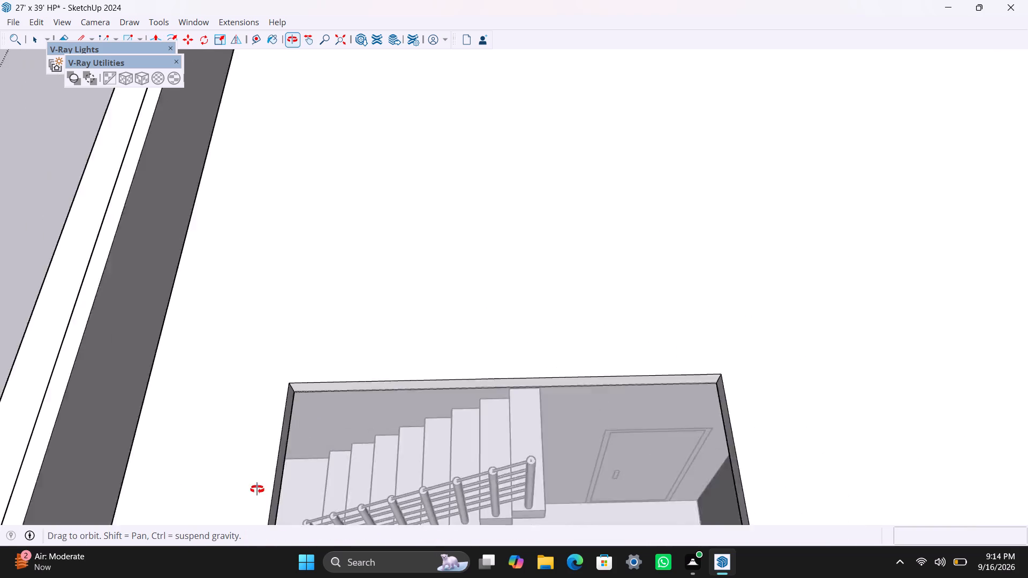
{"action": "middle_click_drag", "start_coordinate": [257, 489], "coordinate": [151, 457]}
{"action": "scroll", "coordinate": [119, 329], "scroll_direction": "up", "scroll_amount": 3}
{"action": "left_click_drag", "start_coordinate": [122, 328], "coordinate": [103, 277]}
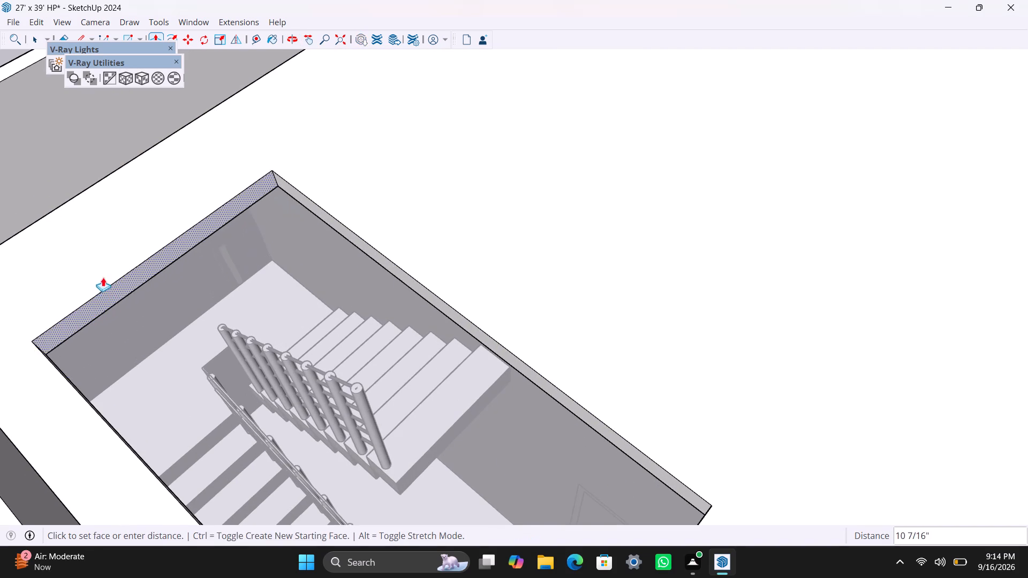
{"action": "left_click_drag", "start_coordinate": [103, 277], "coordinate": [0, 276]}
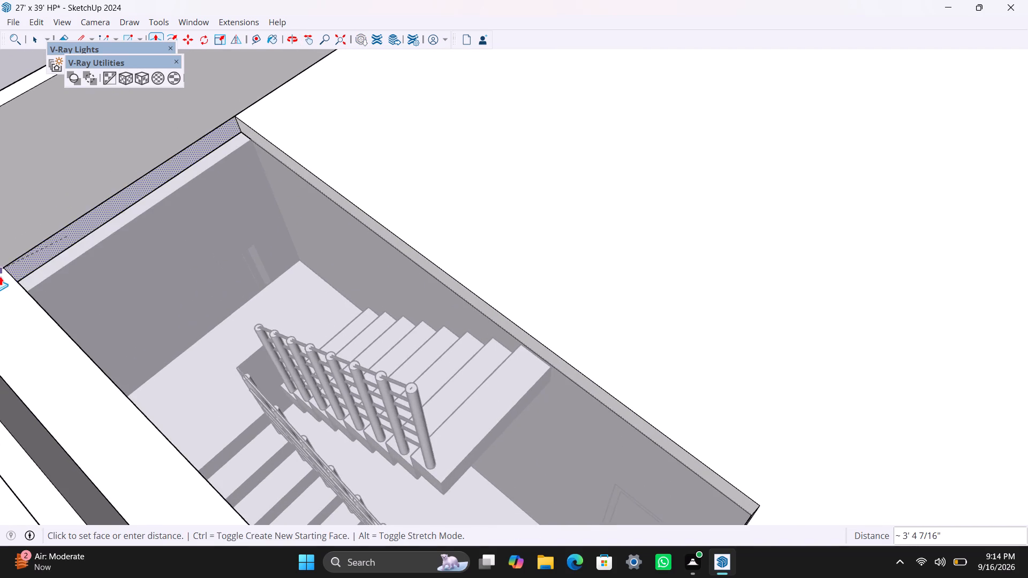
{"action": "left_click_drag", "start_coordinate": [0, 276], "coordinate": [185, 246]}
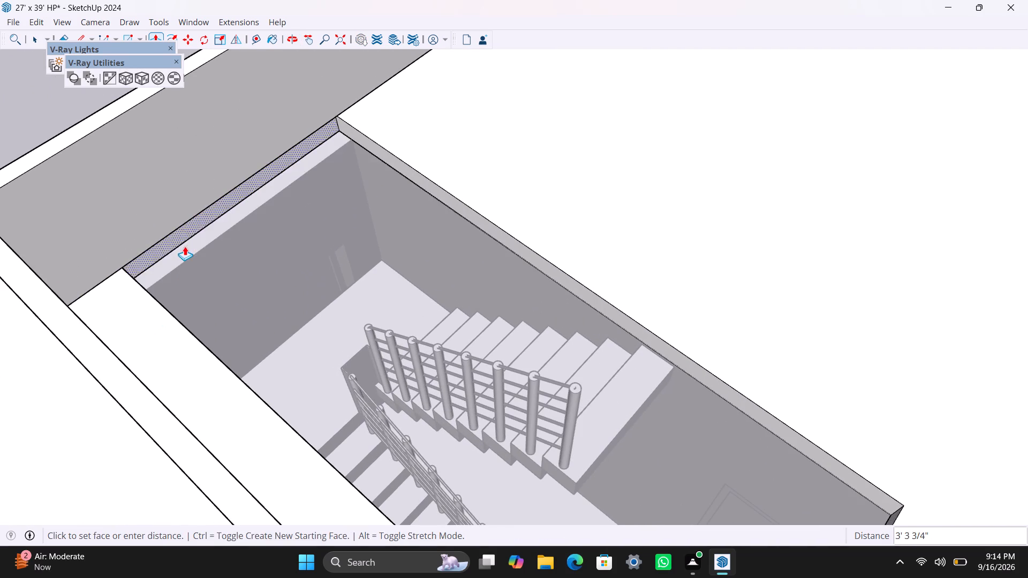
{"action": "left_click_drag", "start_coordinate": [185, 246], "coordinate": [187, 258]}
Push the opening's long side face beside the parapet outward about 10 9/16" to line up with the outer stair wall.
{"action": "scroll", "coordinate": [339, 305], "scroll_direction": "down", "scroll_amount": 3}
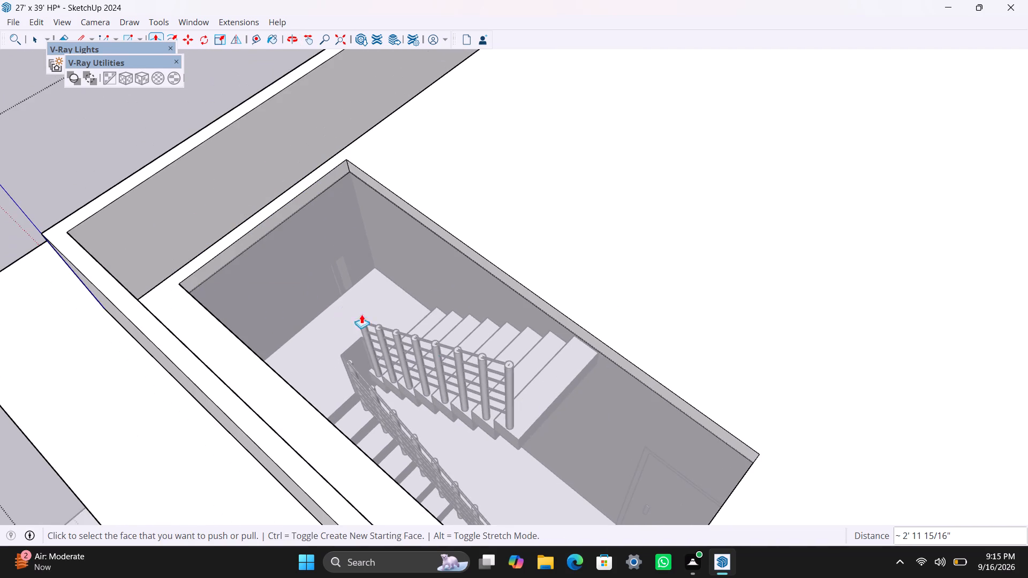
{"action": "middle_click_drag", "start_coordinate": [509, 363], "coordinate": [154, 386]}
{"action": "scroll", "coordinate": [253, 353], "scroll_direction": "up", "scroll_amount": 2}
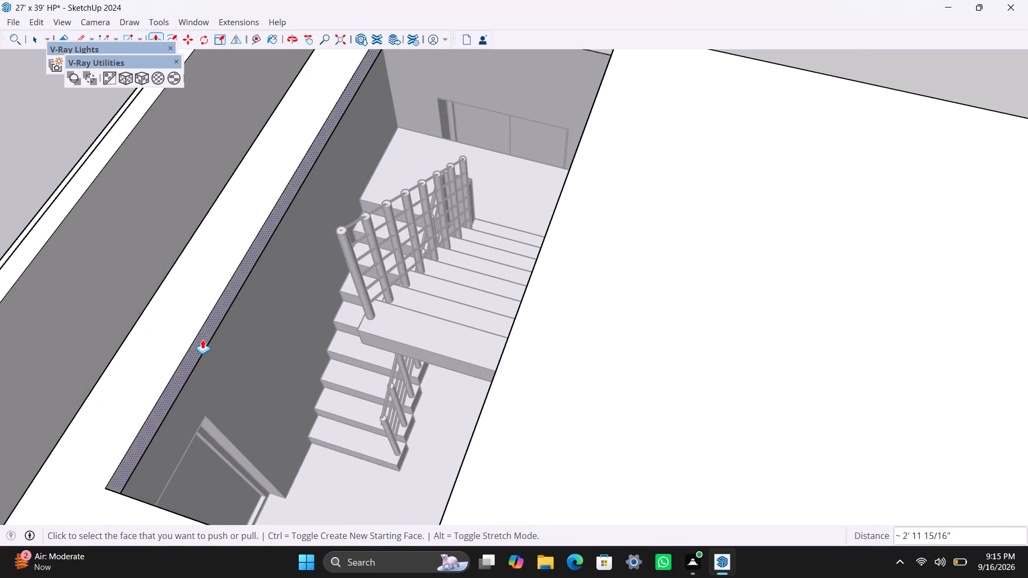
{"action": "scroll", "coordinate": [203, 339], "scroll_direction": "up", "scroll_amount": 1}
{"action": "left_click_drag", "start_coordinate": [203, 339], "coordinate": [146, 313]}
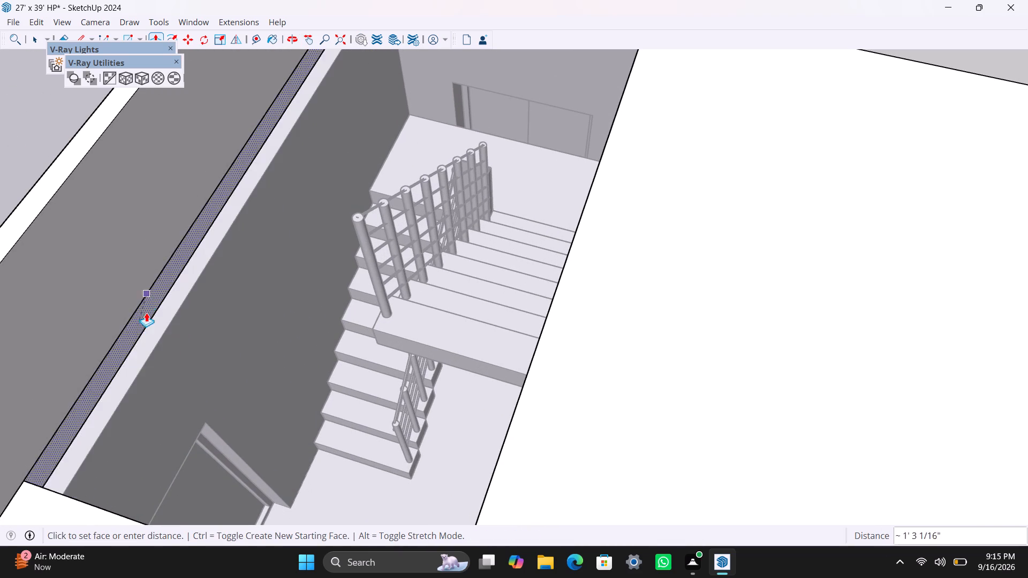
{"action": "left_click_drag", "start_coordinate": [146, 313], "coordinate": [157, 356]}
Push the opening's end face at the top of the stairs in about 3' 5/8" toward the top step.
{"action": "scroll", "coordinate": [260, 359], "scroll_direction": "down", "scroll_amount": 8}
{"action": "middle_click_drag", "start_coordinate": [315, 452], "coordinate": [985, 332]}
{"action": "scroll", "coordinate": [657, 280], "scroll_direction": "up", "scroll_amount": 3}
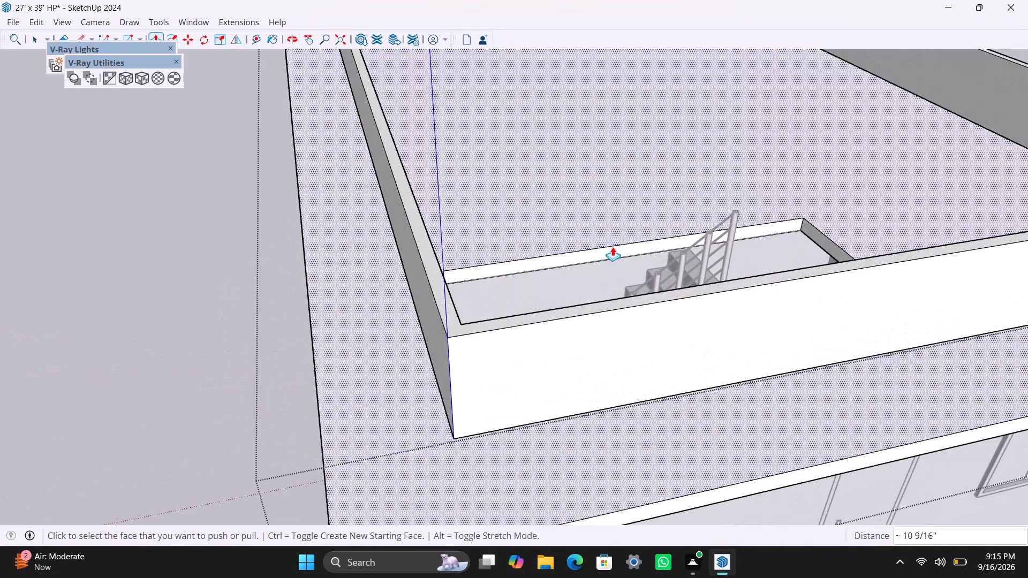
{"action": "middle_click_drag", "start_coordinate": [621, 254], "coordinate": [921, 284]}
{"action": "scroll", "coordinate": [689, 124], "scroll_direction": "up", "scroll_amount": 3}
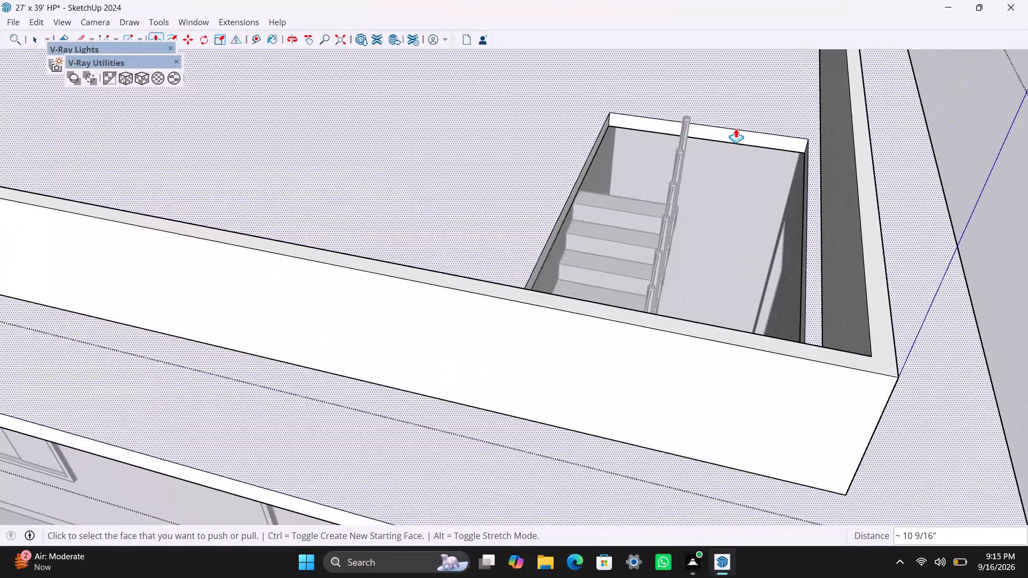
{"action": "left_click_drag", "start_coordinate": [738, 134], "coordinate": [723, 206]}
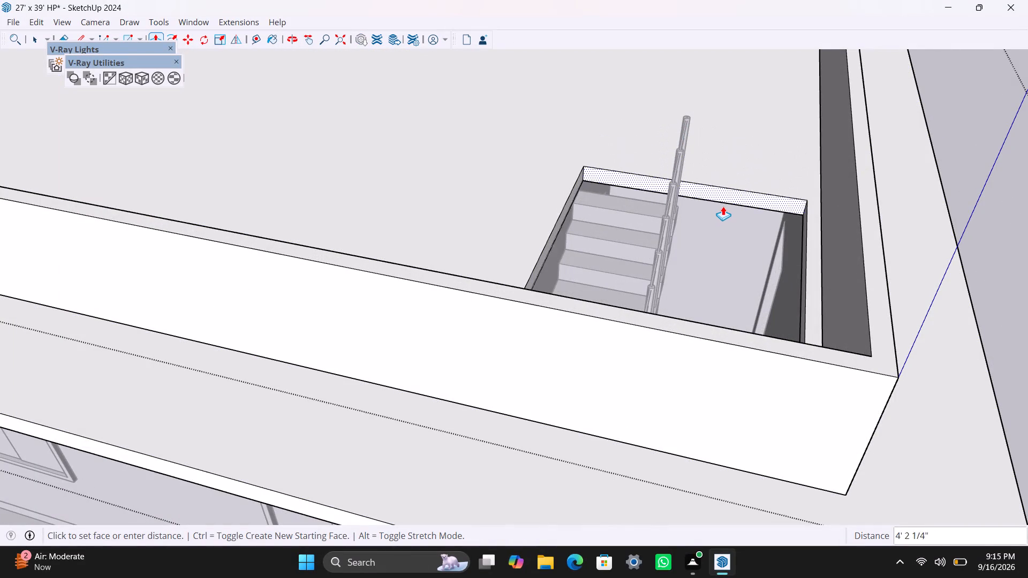
{"action": "left_click_drag", "start_coordinate": [723, 206], "coordinate": [699, 184]}
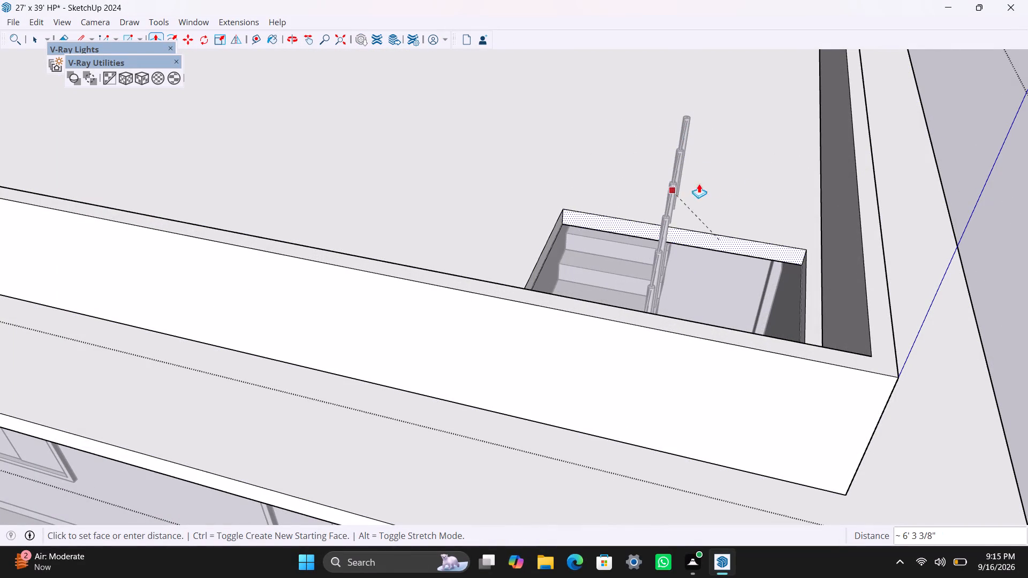
{"action": "left_click_drag", "start_coordinate": [699, 184], "coordinate": [722, 178]}
{"action": "key", "text": "Escape"}
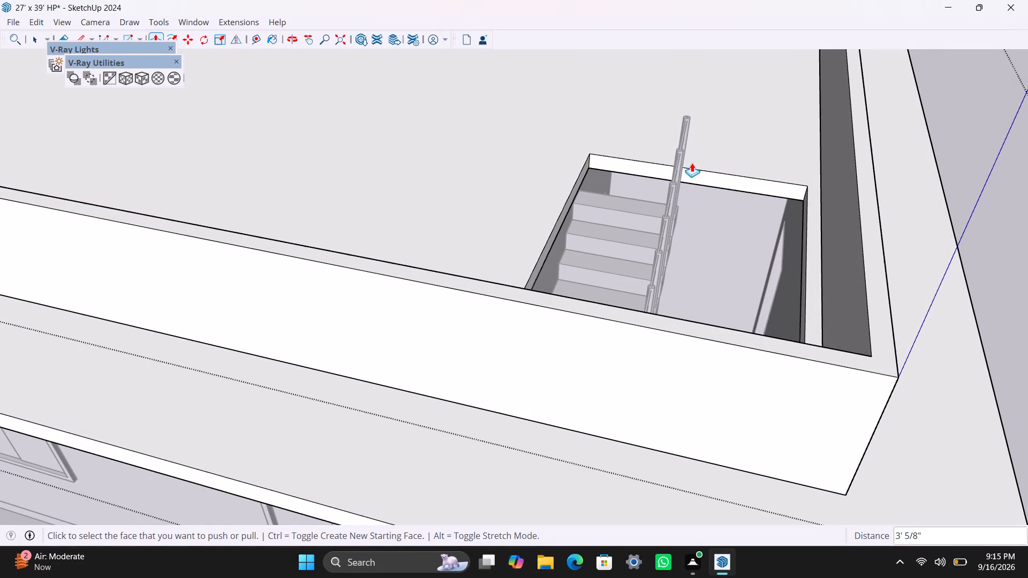
Push the same end face in about another 1' 4" so it lines up with the edge of the top step.
{"action": "scroll", "coordinate": [657, 185], "scroll_direction": "up", "scroll_amount": 3}
{"action": "middle_click_drag", "start_coordinate": [624, 173], "coordinate": [620, 292]}
{"action": "scroll", "coordinate": [599, 232], "scroll_direction": "up", "scroll_amount": 3}
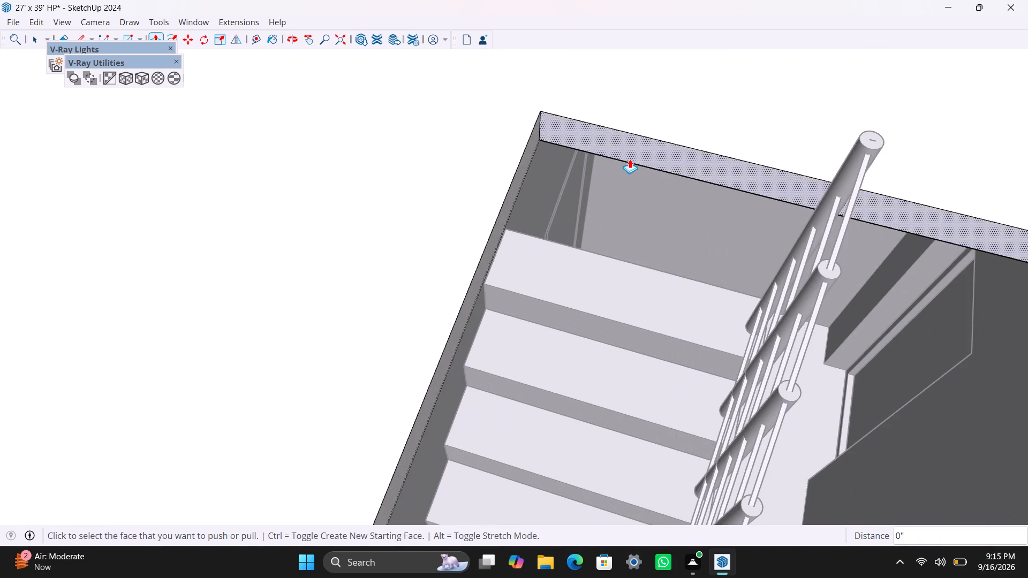
{"action": "left_click_drag", "start_coordinate": [630, 159], "coordinate": [642, 266]}
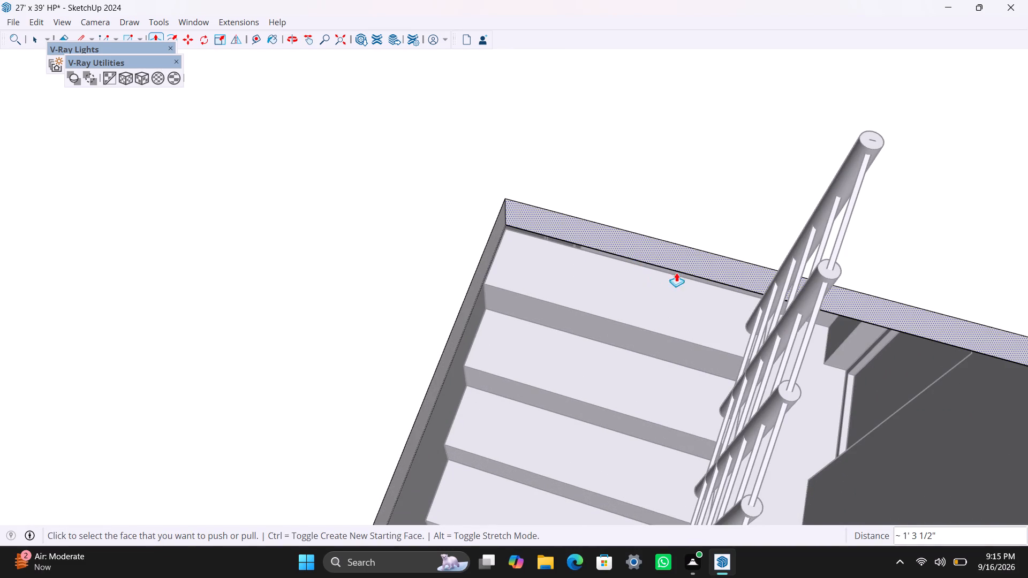
{"action": "scroll", "coordinate": [690, 269], "scroll_direction": "up", "scroll_amount": 6}
{"action": "left_click_drag", "start_coordinate": [573, 229], "coordinate": [575, 237]}
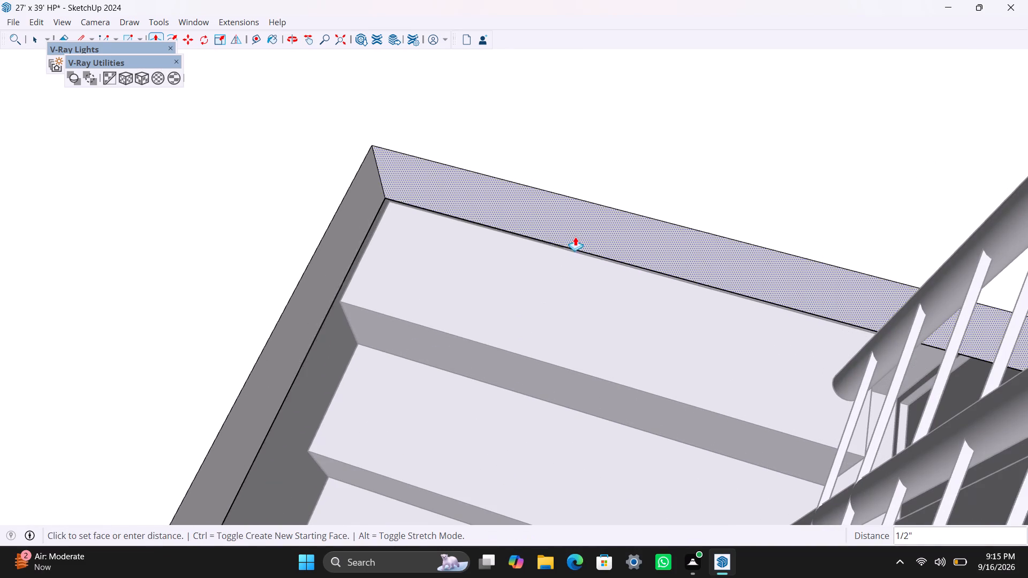
{"action": "left_click_drag", "start_coordinate": [575, 237], "coordinate": [738, 270]}
{"action": "key", "text": "space"}
{"action": "scroll", "coordinate": [550, 264], "scroll_direction": "down", "scroll_amount": 8}
{"action": "left_click", "coordinate": [540, 192]}
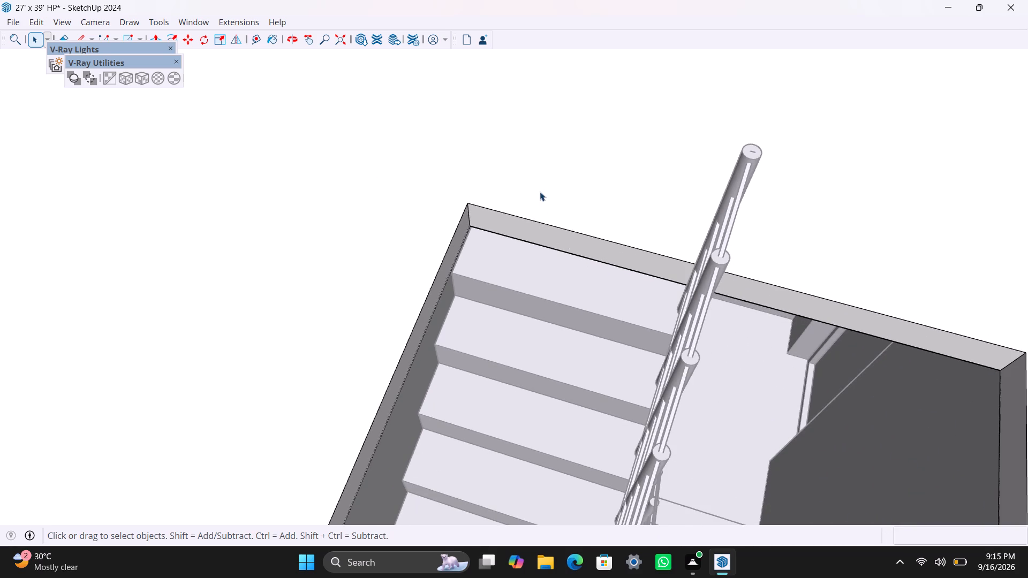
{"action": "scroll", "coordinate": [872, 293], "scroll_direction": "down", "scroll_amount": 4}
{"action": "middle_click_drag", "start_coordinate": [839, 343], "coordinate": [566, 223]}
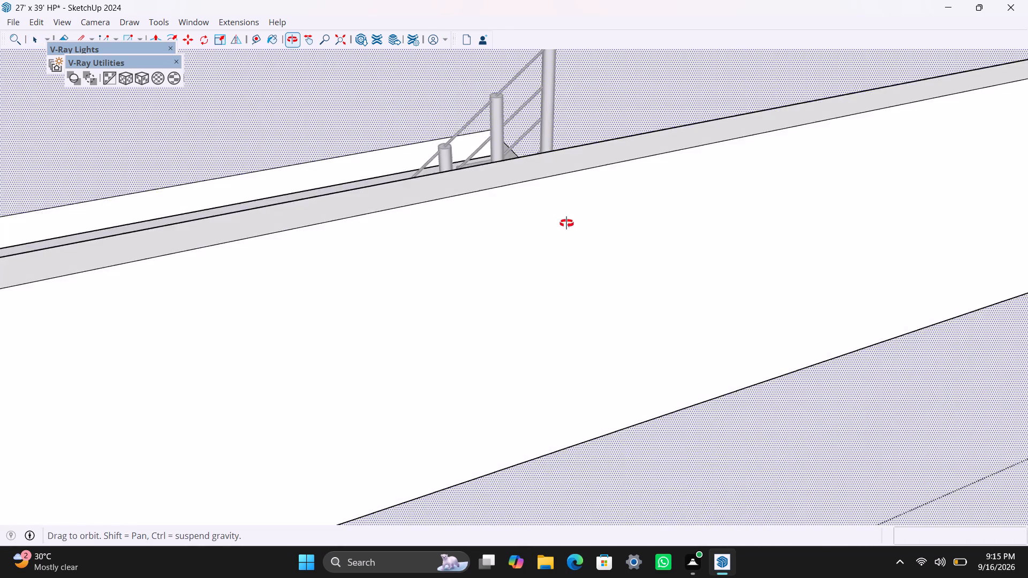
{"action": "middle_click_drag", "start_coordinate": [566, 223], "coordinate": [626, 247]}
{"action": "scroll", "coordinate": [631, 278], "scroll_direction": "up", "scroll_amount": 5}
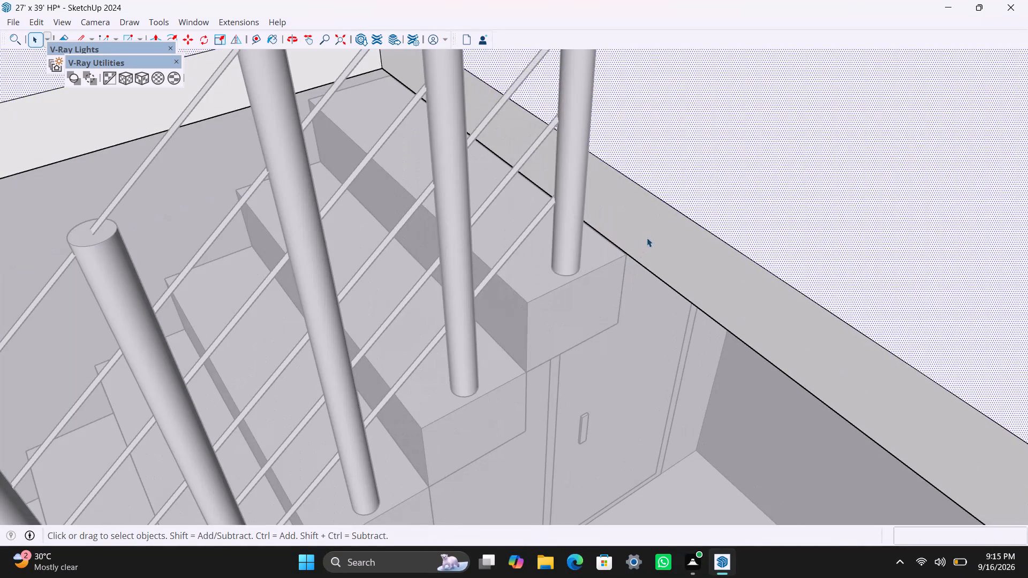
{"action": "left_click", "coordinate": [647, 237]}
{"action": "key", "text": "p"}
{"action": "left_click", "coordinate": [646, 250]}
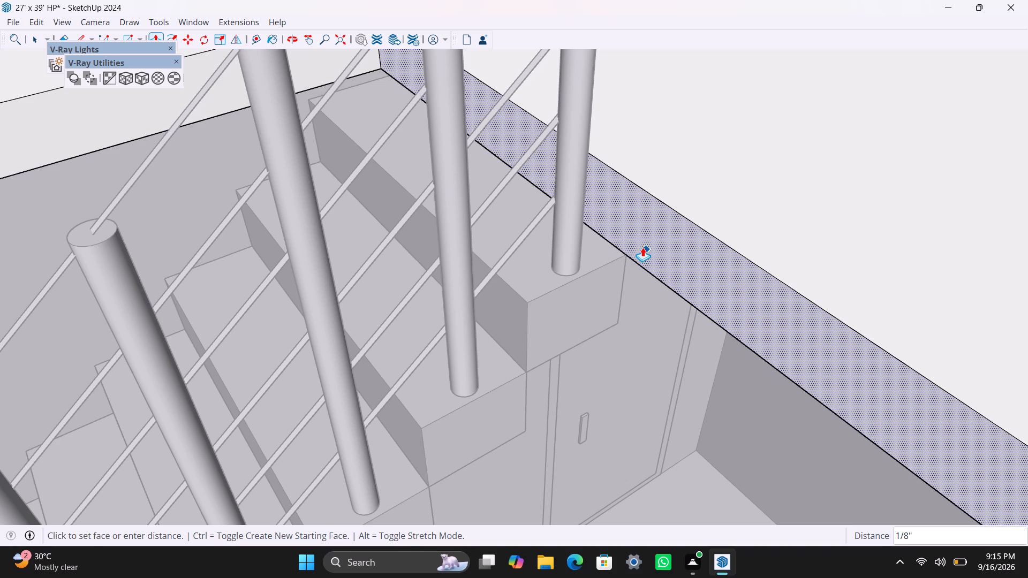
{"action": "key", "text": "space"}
Close the slab group and save the model.
{"action": "scroll", "coordinate": [627, 232], "scroll_direction": "down", "scroll_amount": 17}
{"action": "middle_click_drag", "start_coordinate": [471, 277], "coordinate": [648, 272]}
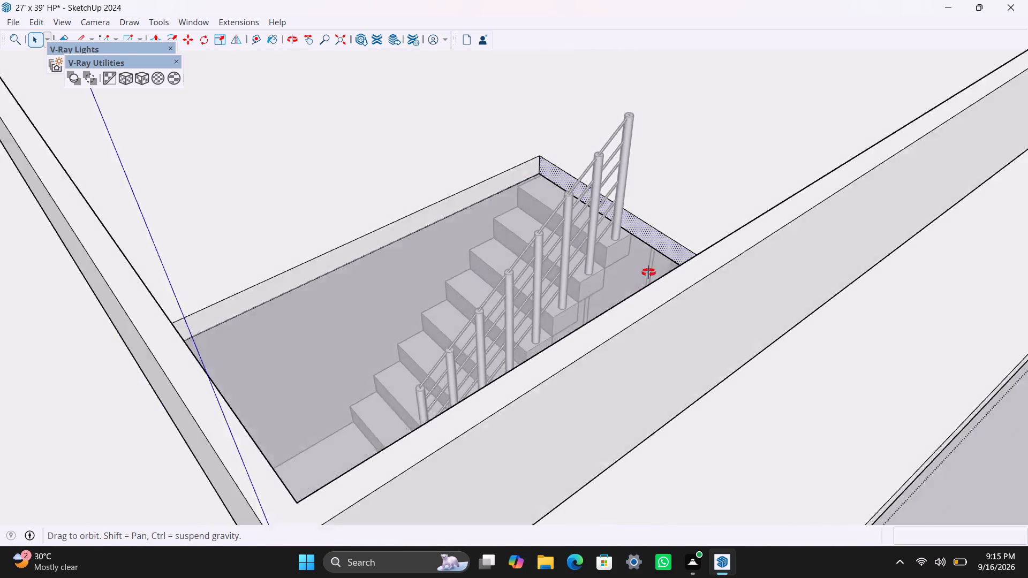
{"action": "middle_click_drag", "start_coordinate": [648, 272], "coordinate": [757, 272]}
{"action": "left_click", "coordinate": [949, 123]}
{"action": "triple_click", "coordinate": [940, 132]}
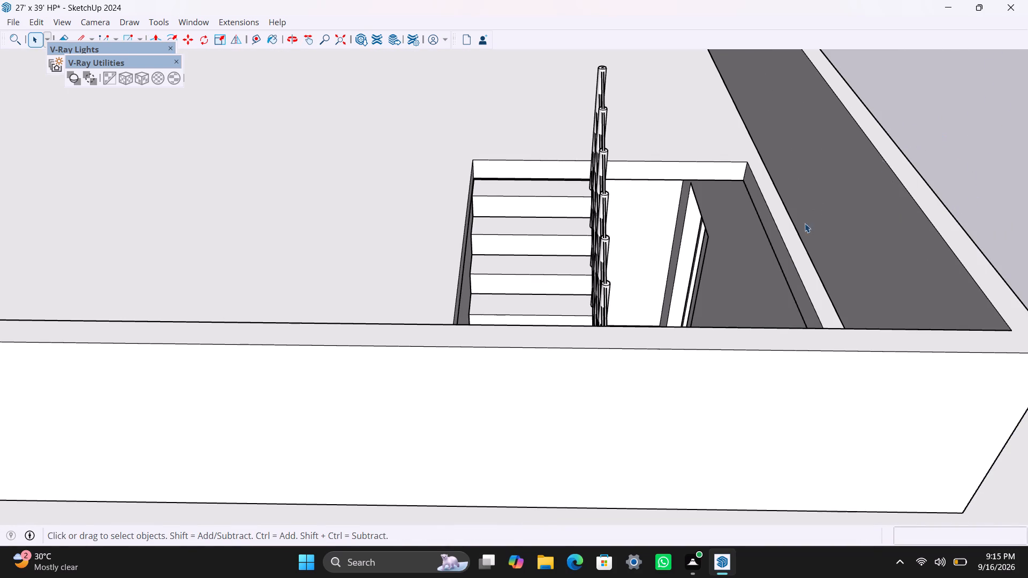
{"action": "key", "text": "ctrl+s"}
Examine the roof slab, parapet and stairwell opening from several sides and from above.
{"action": "scroll", "coordinate": [735, 277], "scroll_direction": "down", "scroll_amount": 5}
{"action": "middle_click_drag", "start_coordinate": [742, 401], "coordinate": [729, 409]}
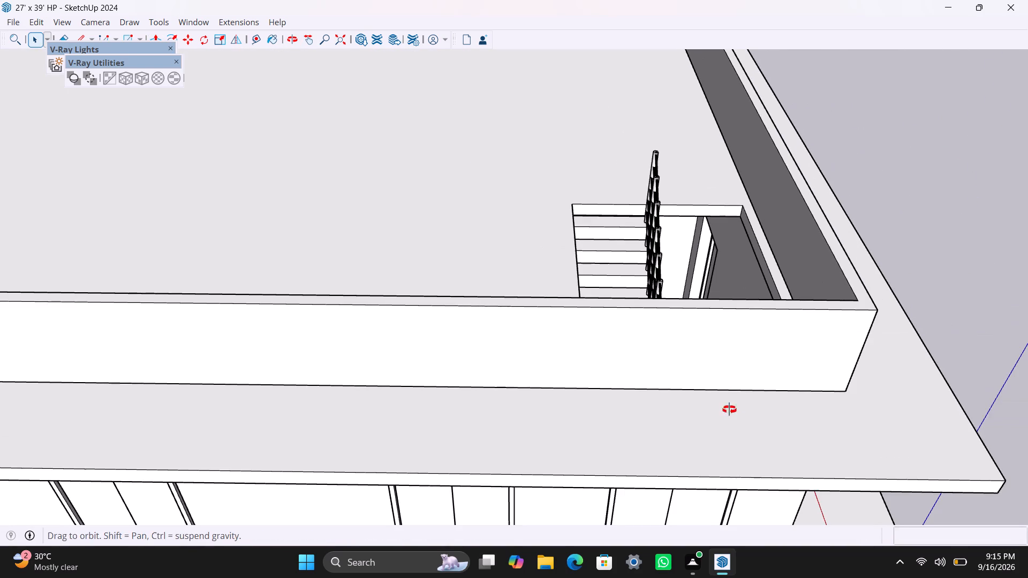
{"action": "middle_click_drag", "start_coordinate": [729, 409], "coordinate": [720, 422]}
{"action": "scroll", "coordinate": [742, 258], "scroll_direction": "down", "scroll_amount": 8}
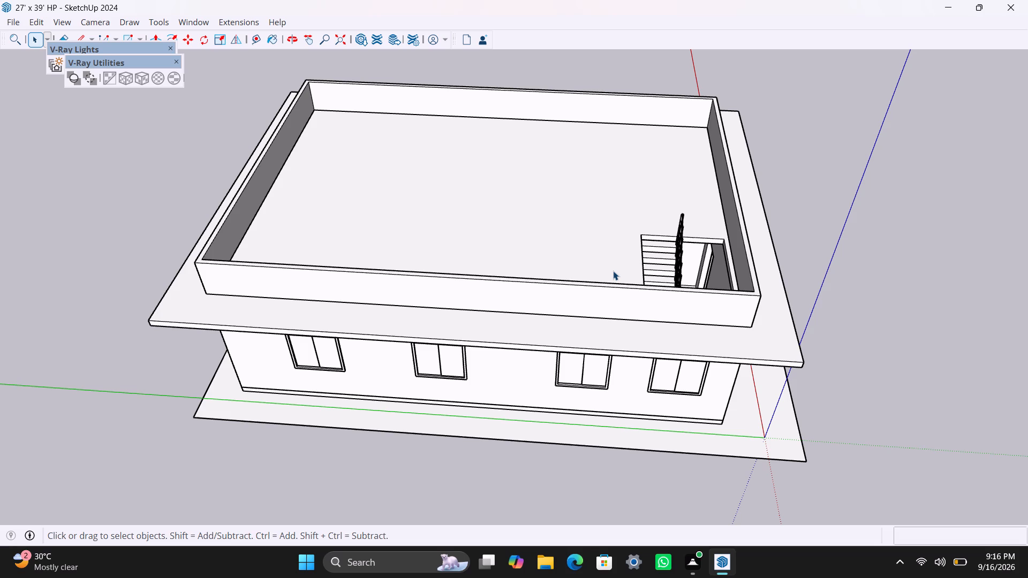
{"action": "scroll", "coordinate": [564, 161], "scroll_direction": "down", "scroll_amount": 2}
{"action": "middle_click_drag", "start_coordinate": [397, 218], "coordinate": [1012, 298]}
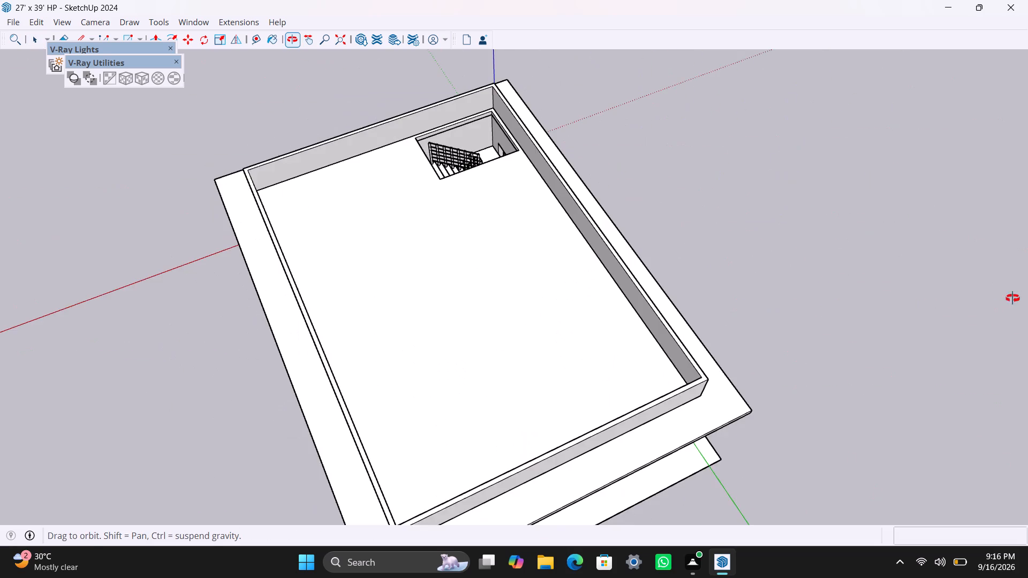
{"action": "middle_click_drag", "start_coordinate": [1012, 298], "coordinate": [1027, 306]}
{"action": "scroll", "coordinate": [516, 246], "scroll_direction": "up", "scroll_amount": 2}
{"action": "middle_click_drag", "start_coordinate": [429, 248], "coordinate": [808, 299]}
{"action": "scroll", "coordinate": [374, 383], "scroll_direction": "up", "scroll_amount": 3}
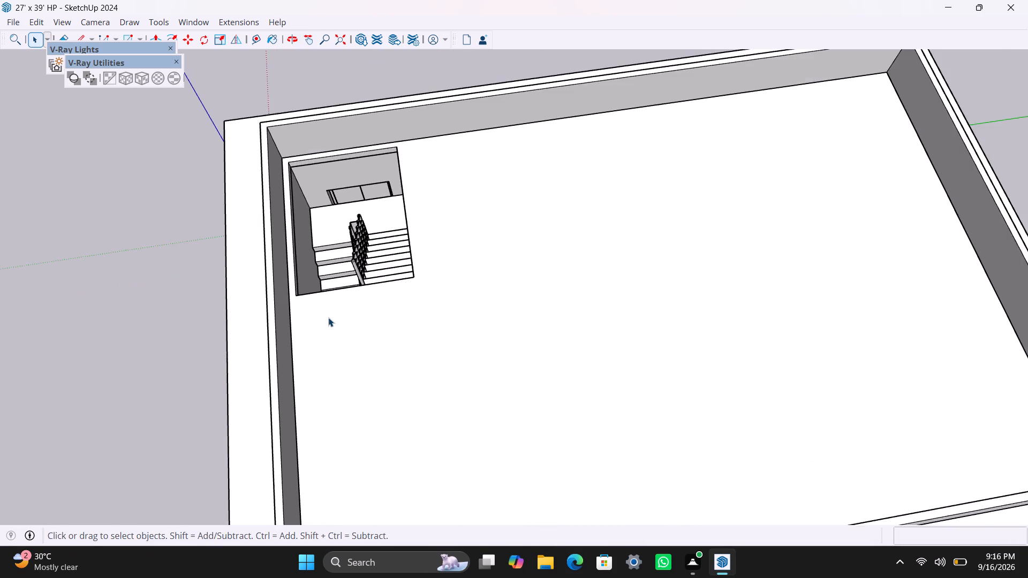
{"action": "scroll", "coordinate": [328, 317], "scroll_direction": "up", "scroll_amount": 2}
{"action": "scroll", "coordinate": [335, 328], "scroll_direction": "down", "scroll_amount": 2}
{"action": "middle_click_drag", "start_coordinate": [454, 351], "coordinate": [465, 434], "text": "shift"}
{"action": "scroll", "coordinate": [464, 434], "scroll_direction": "down", "scroll_amount": 1, "text": "shift"}
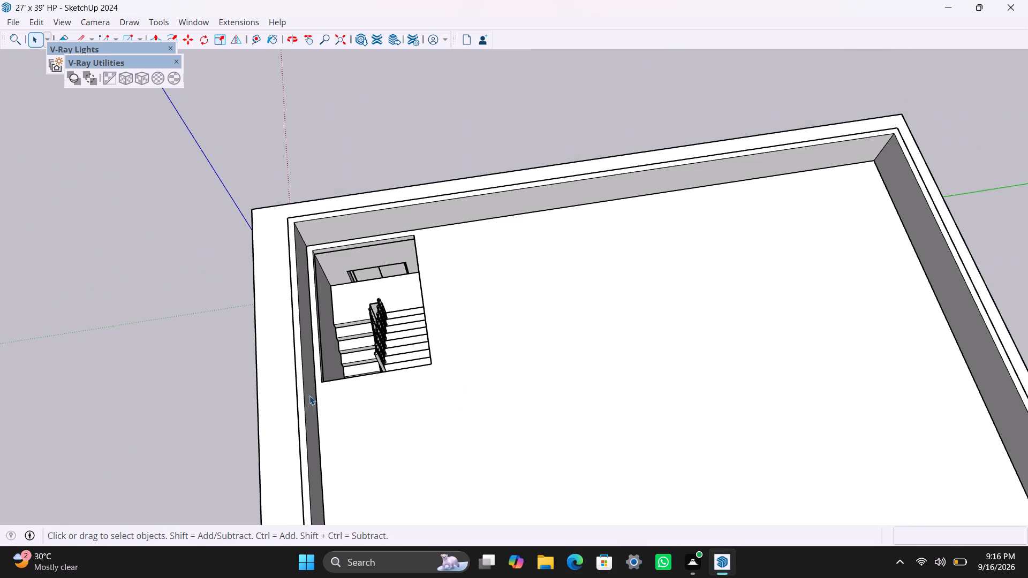
Place a guide 4.5" outside the opening's end edge by the top step, parallel to that edge.
{"action": "scroll", "coordinate": [309, 396], "scroll_direction": "up", "scroll_amount": 8}
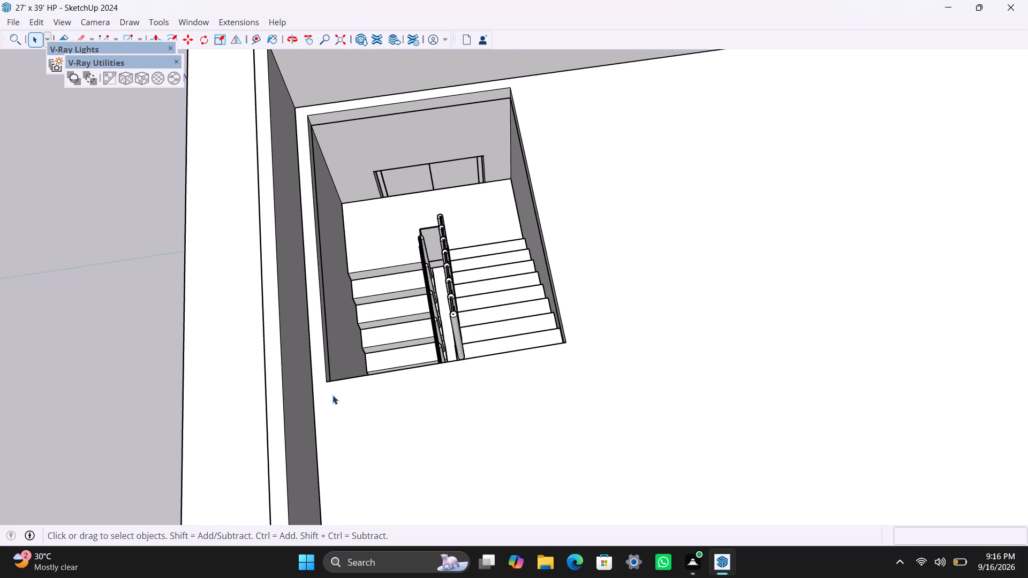
{"action": "scroll", "coordinate": [332, 399], "scroll_direction": "up", "scroll_amount": 2}
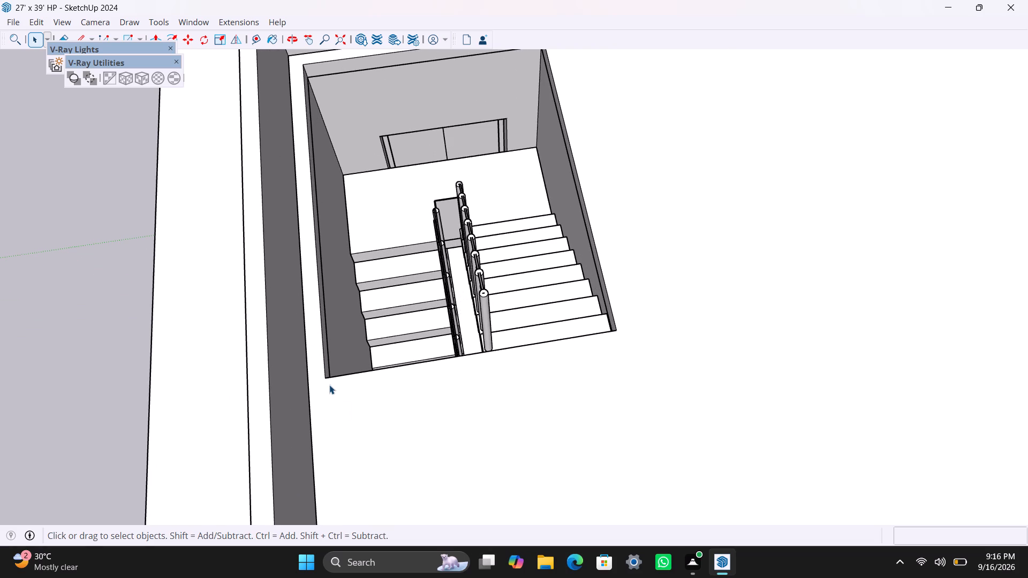
{"action": "key", "text": "t"}
{"action": "left_click_drag", "start_coordinate": [342, 375], "coordinate": [342, 398]}
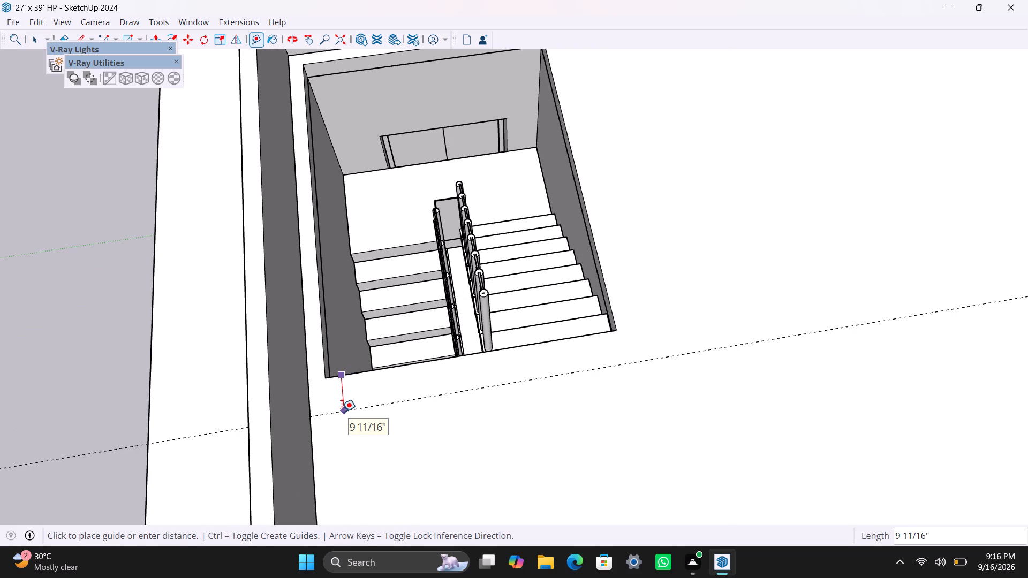
{"action": "type", "text": "4.5\""}
{"action": "key", "text": "Return"}
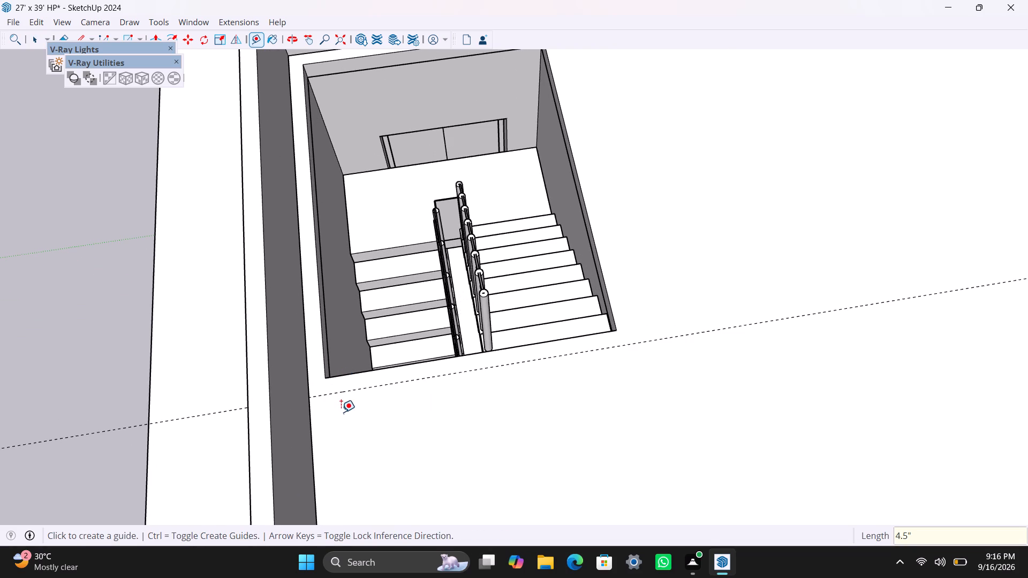
Place a second guide 4.5" outside the opening's long inner side edge, crossing the first guide.
{"action": "scroll", "coordinate": [663, 361], "scroll_direction": "down", "scroll_amount": 2}
{"action": "middle_click_drag", "start_coordinate": [655, 367], "coordinate": [593, 378]}
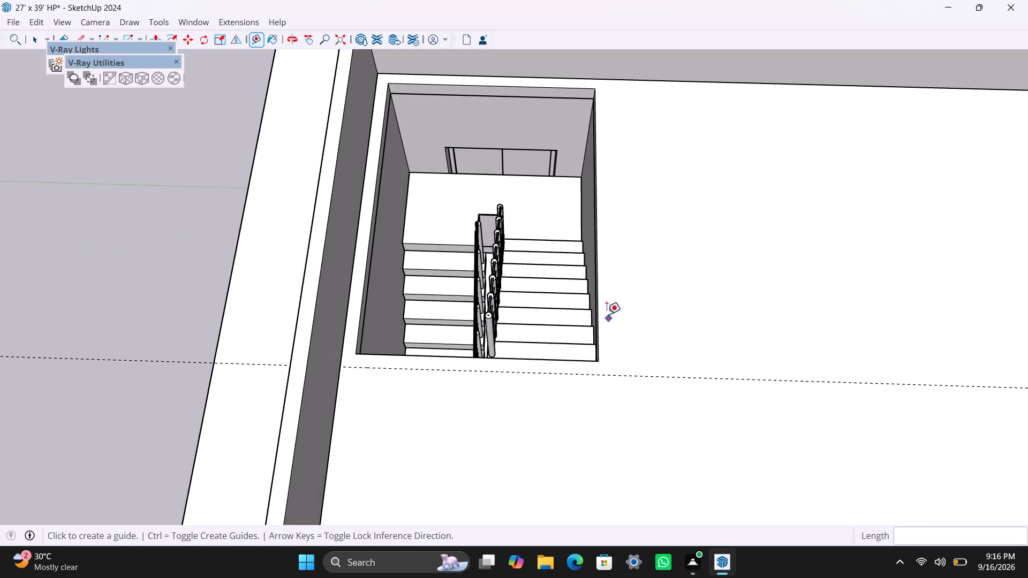
{"action": "left_click", "coordinate": [599, 306]}
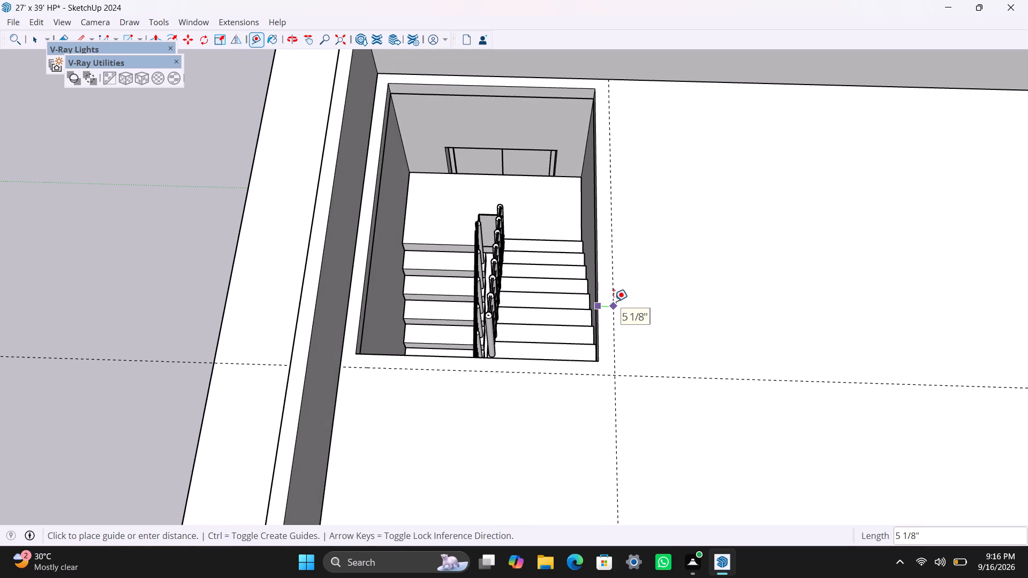
{"action": "type", "text": "4.5\""}
{"action": "key", "text": "Return"}
{"action": "key", "text": "space"}
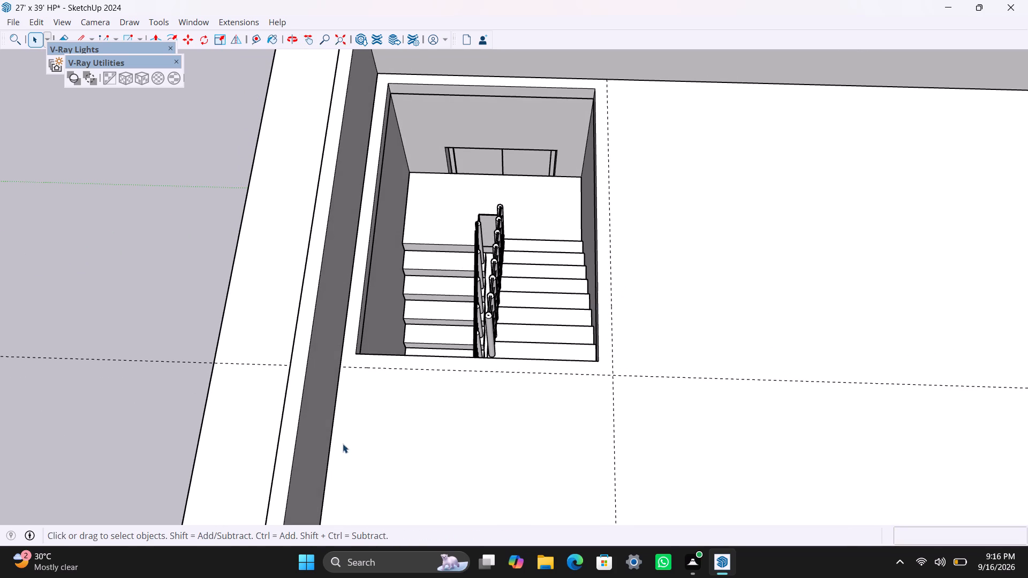
Inside the slab group, draw a 7' 3" line along the first guide from the parapet's inner face to the guide intersection.
{"action": "scroll", "coordinate": [351, 378], "scroll_direction": "up", "scroll_amount": 2}
{"action": "key", "text": "l"}
{"action": "key", "text": "space"}
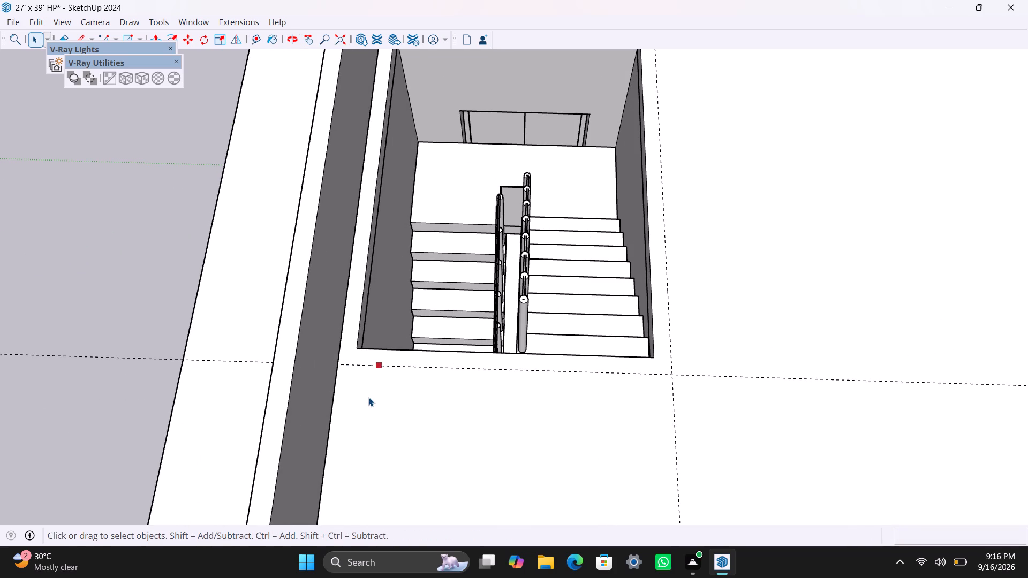
{"action": "triple_click", "coordinate": [368, 397]}
{"action": "key", "text": "l"}
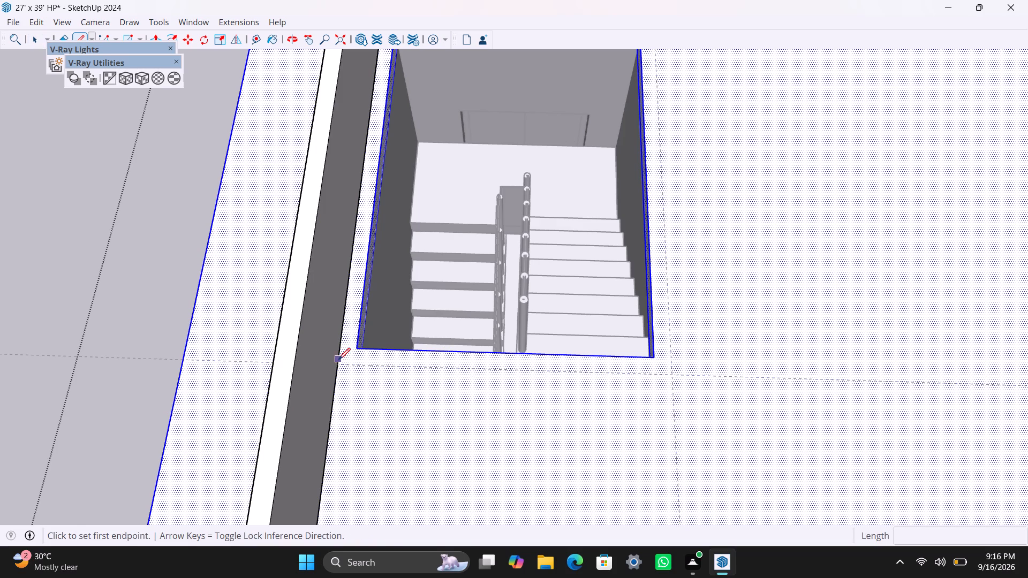
{"action": "left_click_drag", "start_coordinate": [339, 362], "coordinate": [364, 368]}
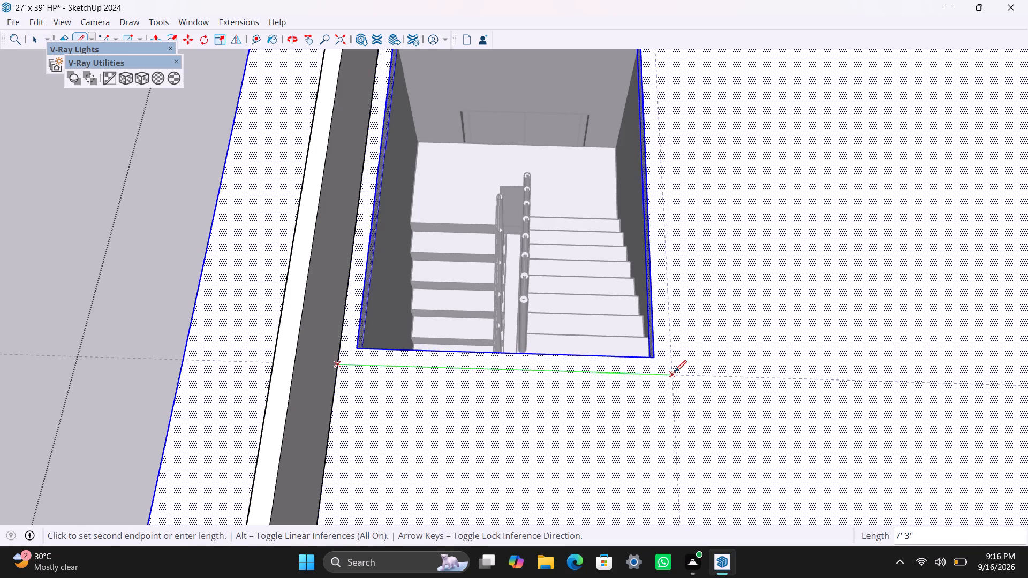
{"action": "left_click", "coordinate": [675, 372]}
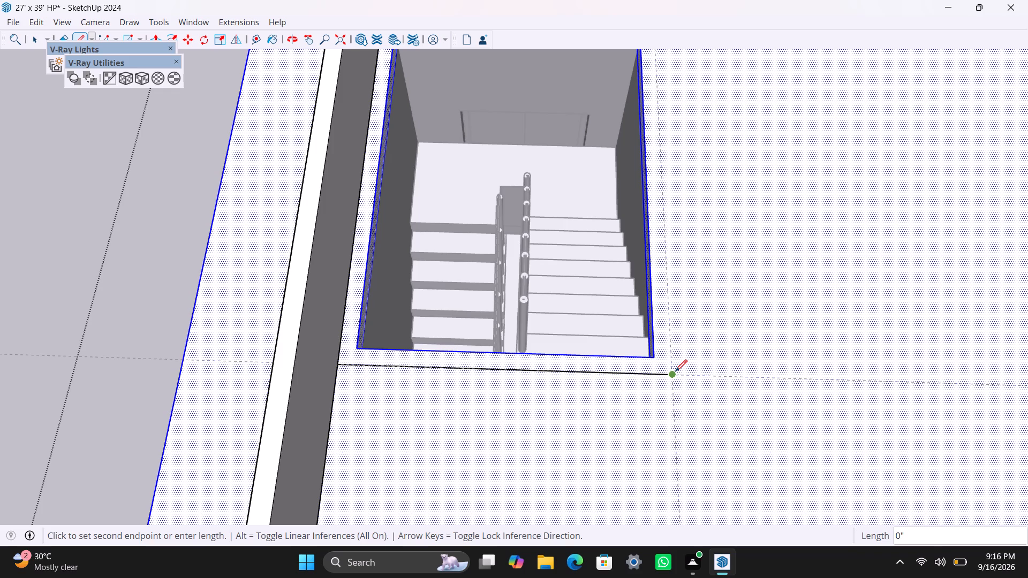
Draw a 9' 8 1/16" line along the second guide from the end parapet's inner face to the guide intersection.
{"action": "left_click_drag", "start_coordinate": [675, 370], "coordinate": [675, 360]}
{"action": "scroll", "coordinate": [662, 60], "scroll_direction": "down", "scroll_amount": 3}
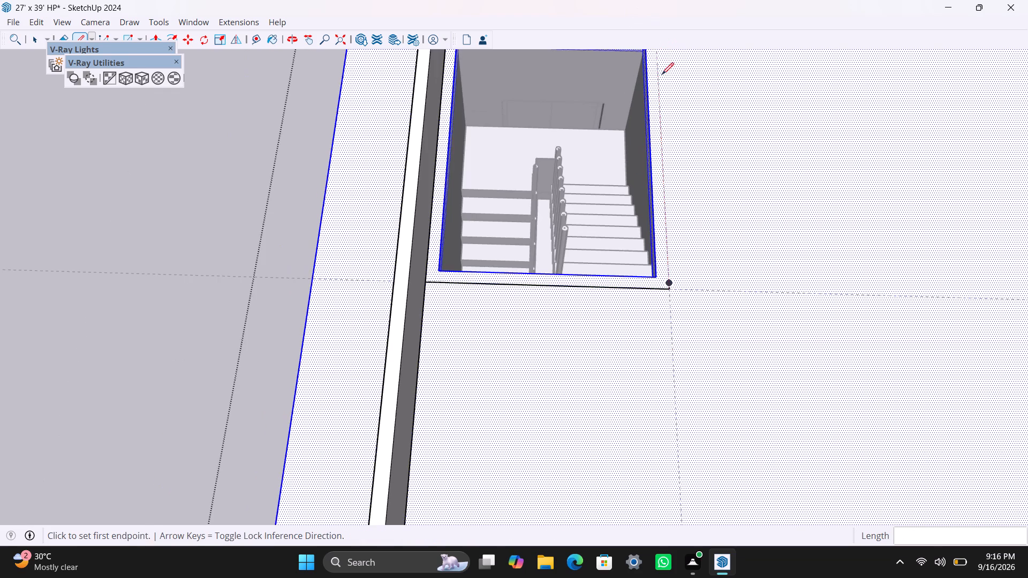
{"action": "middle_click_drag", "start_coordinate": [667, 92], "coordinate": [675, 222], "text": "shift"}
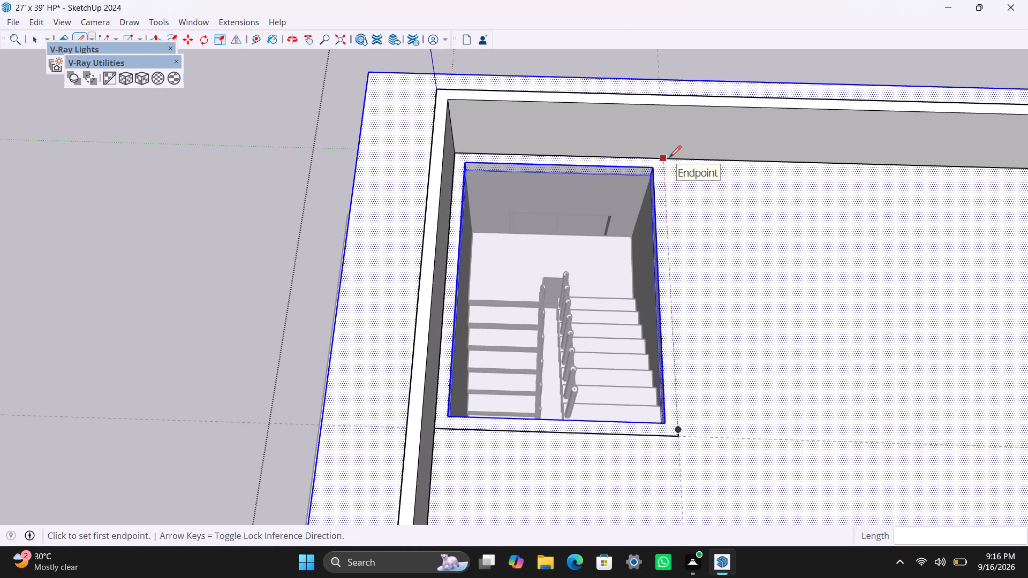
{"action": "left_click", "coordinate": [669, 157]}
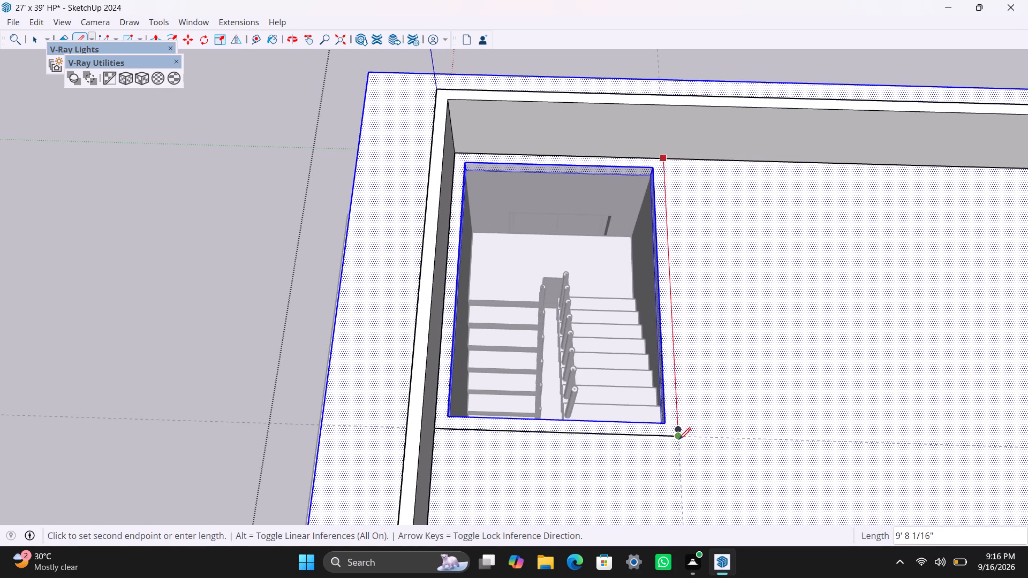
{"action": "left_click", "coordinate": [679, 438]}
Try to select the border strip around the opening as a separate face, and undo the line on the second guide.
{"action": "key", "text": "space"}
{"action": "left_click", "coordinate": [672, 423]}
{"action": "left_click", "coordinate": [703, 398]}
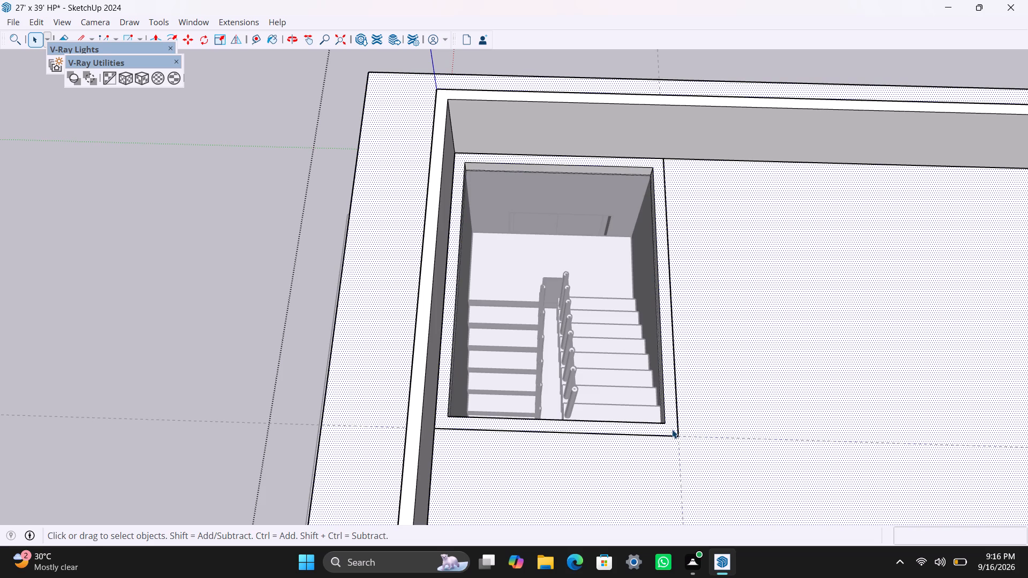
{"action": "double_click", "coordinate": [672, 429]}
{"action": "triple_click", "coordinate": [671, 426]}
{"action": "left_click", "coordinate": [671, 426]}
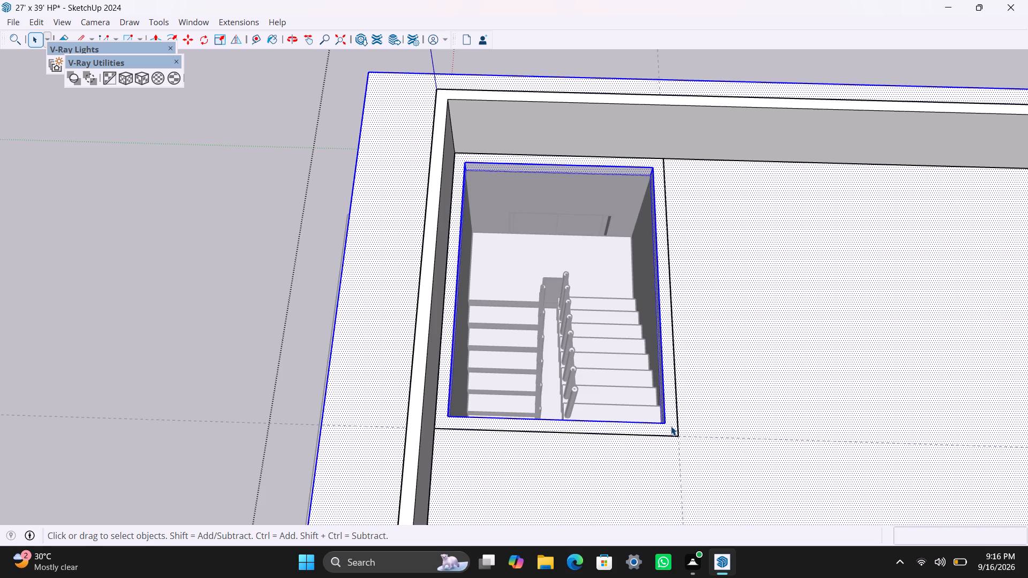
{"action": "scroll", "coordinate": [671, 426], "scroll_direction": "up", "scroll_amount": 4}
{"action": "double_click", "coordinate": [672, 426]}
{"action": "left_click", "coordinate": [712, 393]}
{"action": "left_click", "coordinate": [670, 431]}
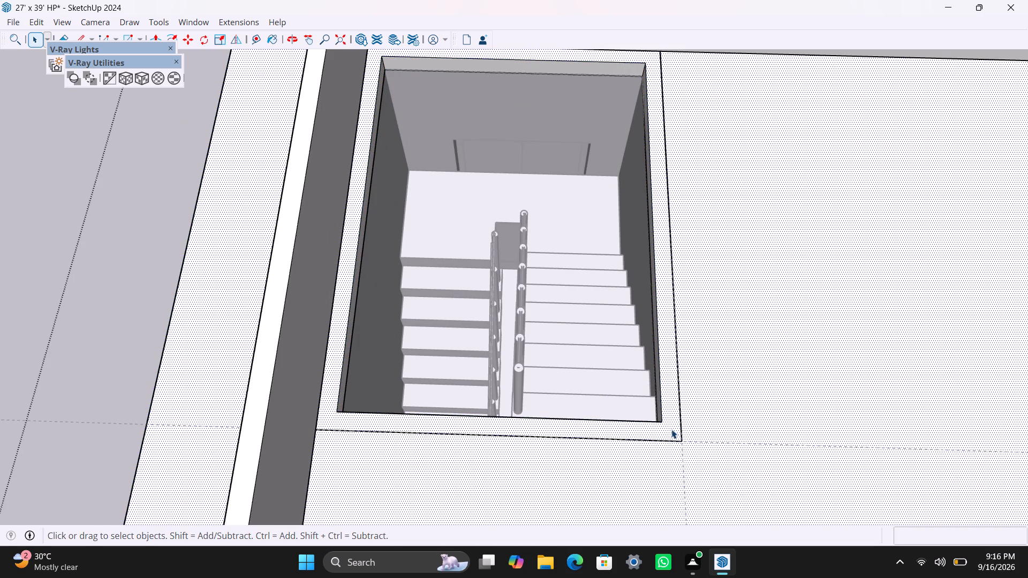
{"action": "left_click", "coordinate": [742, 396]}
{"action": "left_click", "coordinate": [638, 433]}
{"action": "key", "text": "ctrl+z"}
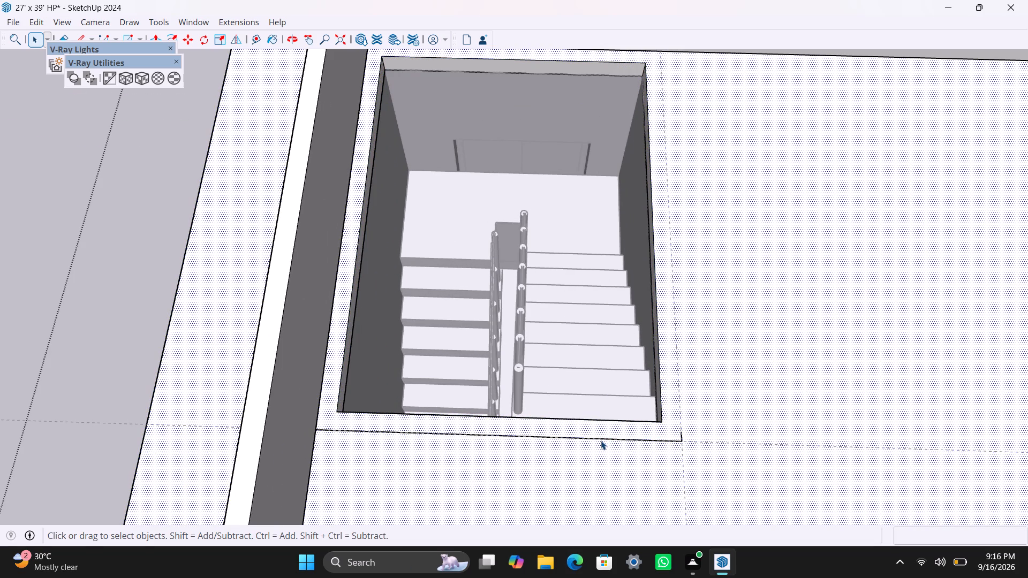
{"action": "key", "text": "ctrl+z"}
Redraw the 9' 8 1/16" line along the second guide from the end parapet's inner face to the guide intersection.
{"action": "scroll", "coordinate": [686, 446], "scroll_direction": "down", "scroll_amount": 6}
{"action": "scroll", "coordinate": [690, 437], "scroll_direction": "up", "scroll_amount": 1}
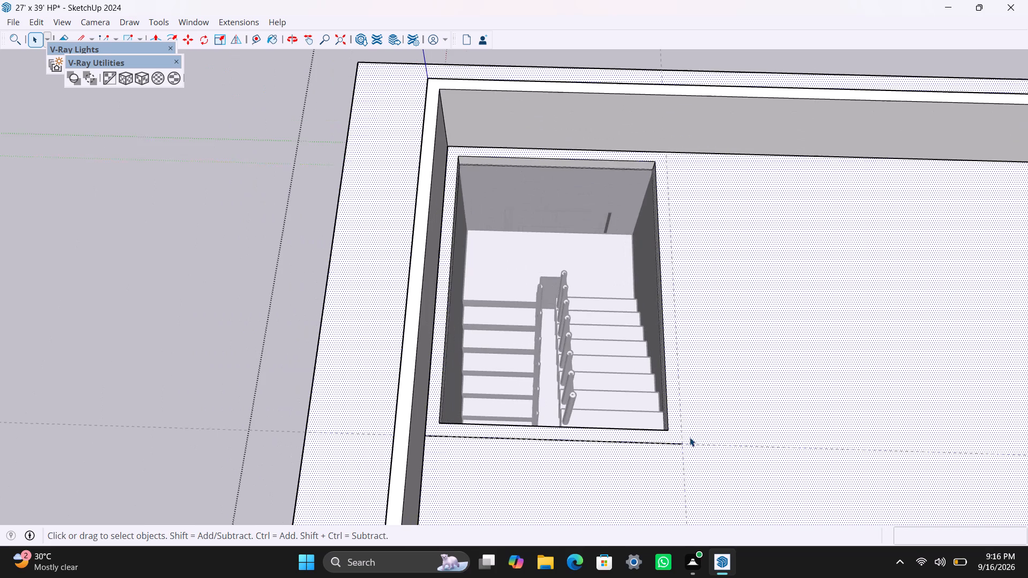
{"action": "key", "text": "l"}
{"action": "left_click_drag", "start_coordinate": [667, 151], "coordinate": [671, 187]}
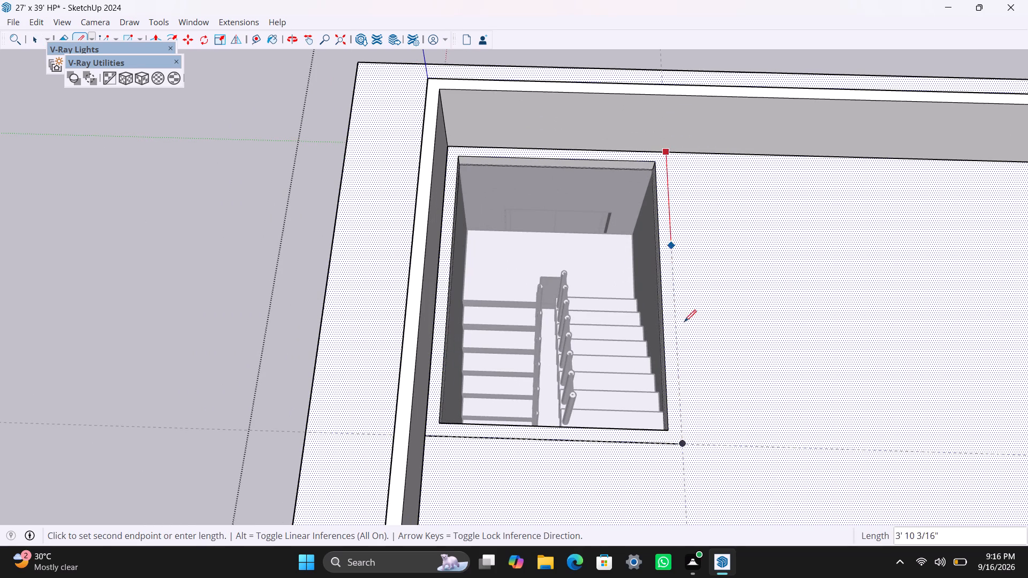
{"action": "left_click", "coordinate": [684, 440]}
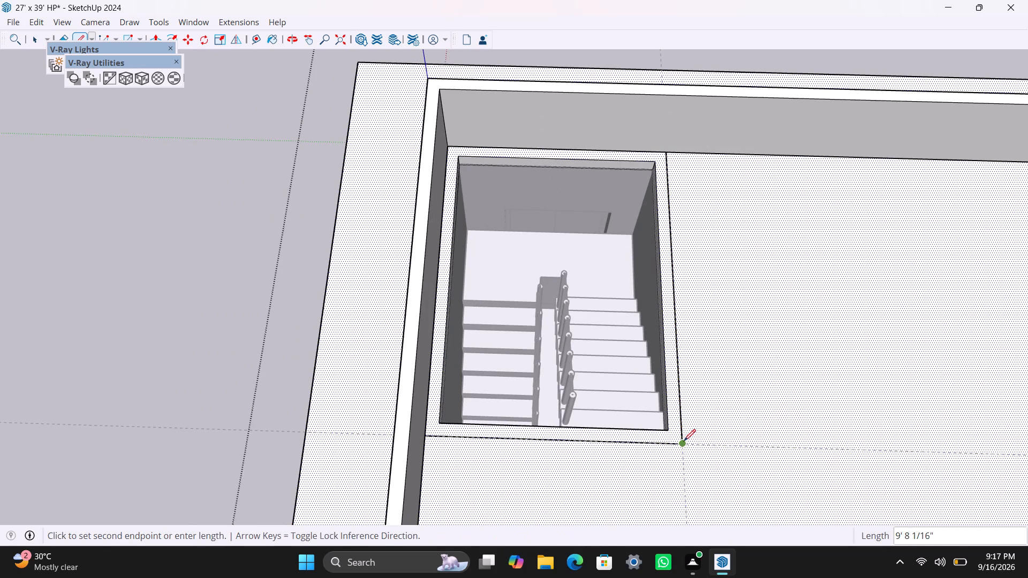
{"action": "key", "text": "space"}
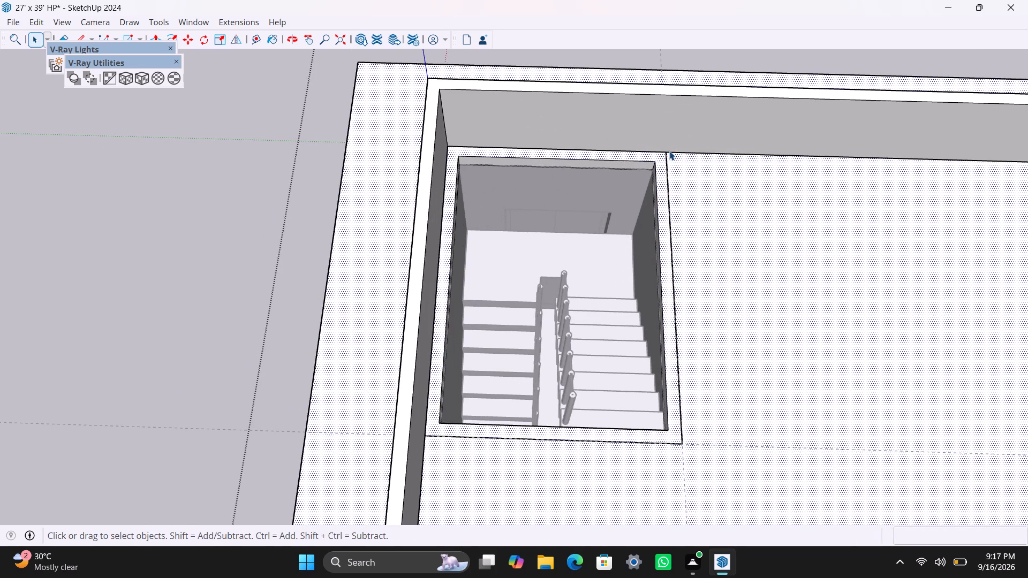
Close the border outline by tracing the parapet's inner edges around the corner to the 7' 3" line's start.
{"action": "key", "text": "l"}
{"action": "left_click_drag", "start_coordinate": [669, 151], "coordinate": [662, 152]}
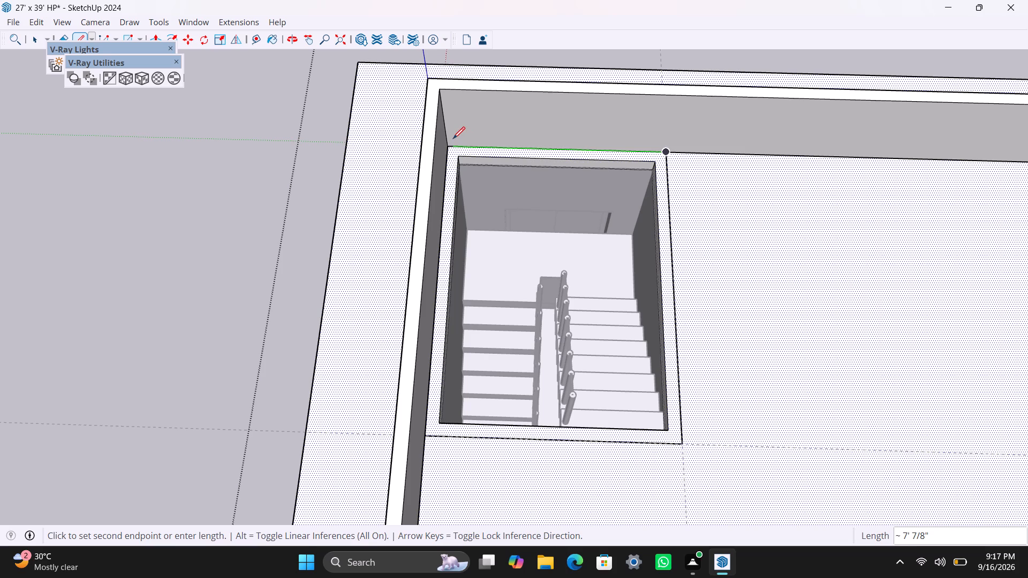
{"action": "left_click", "coordinate": [450, 145]}
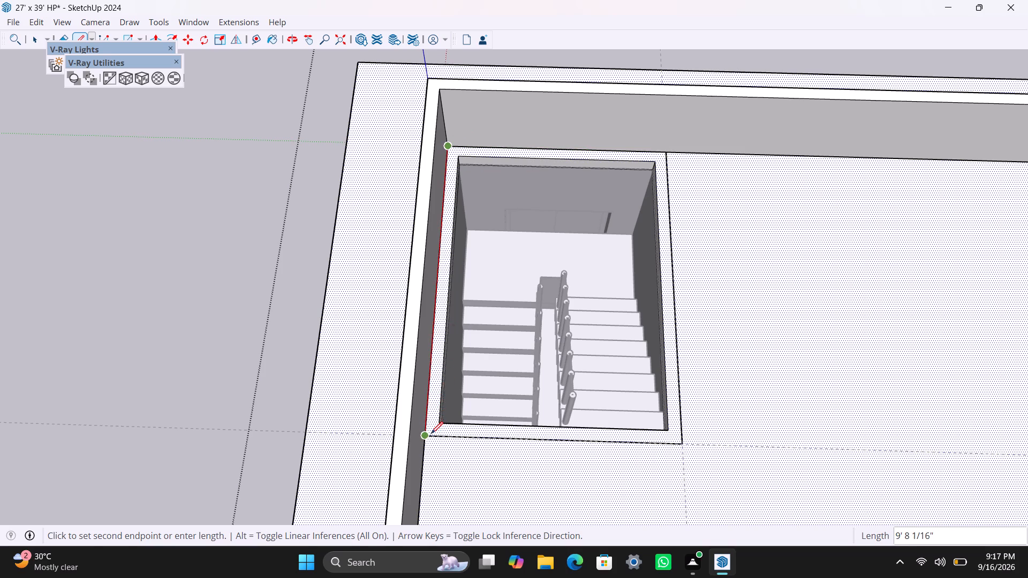
{"action": "left_click", "coordinate": [431, 433]}
{"action": "key", "text": "space"}
Extrude the border face around the stairwell opening upward 10' to form the stairwell walls.
{"action": "left_click", "coordinate": [434, 404]}
{"action": "key", "text": "p"}
{"action": "left_click_drag", "start_coordinate": [434, 404], "coordinate": [441, 366]}
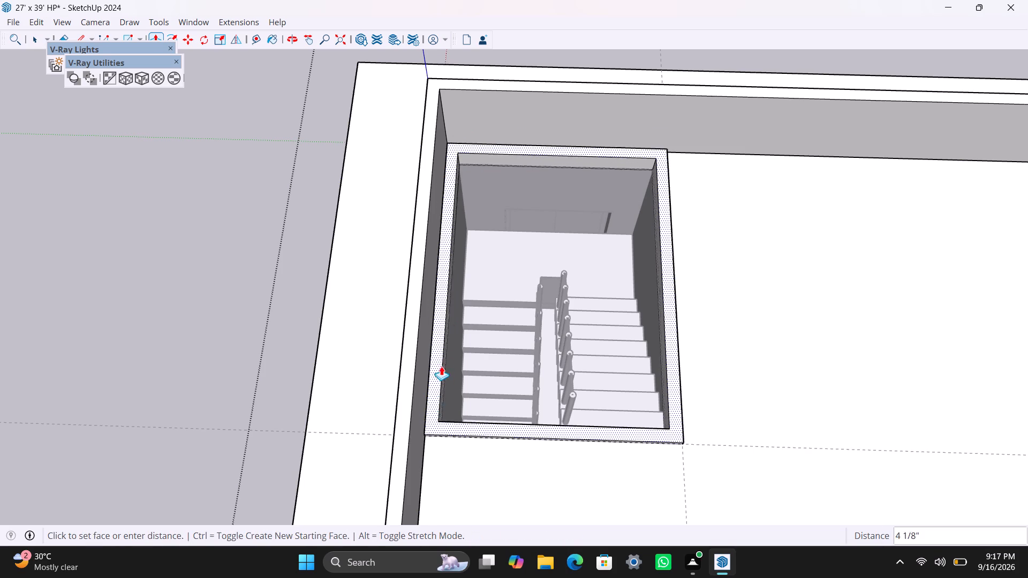
{"action": "left_click_drag", "start_coordinate": [441, 366], "coordinate": [444, 295]}
{"action": "key", "text": "ctrl+z"}
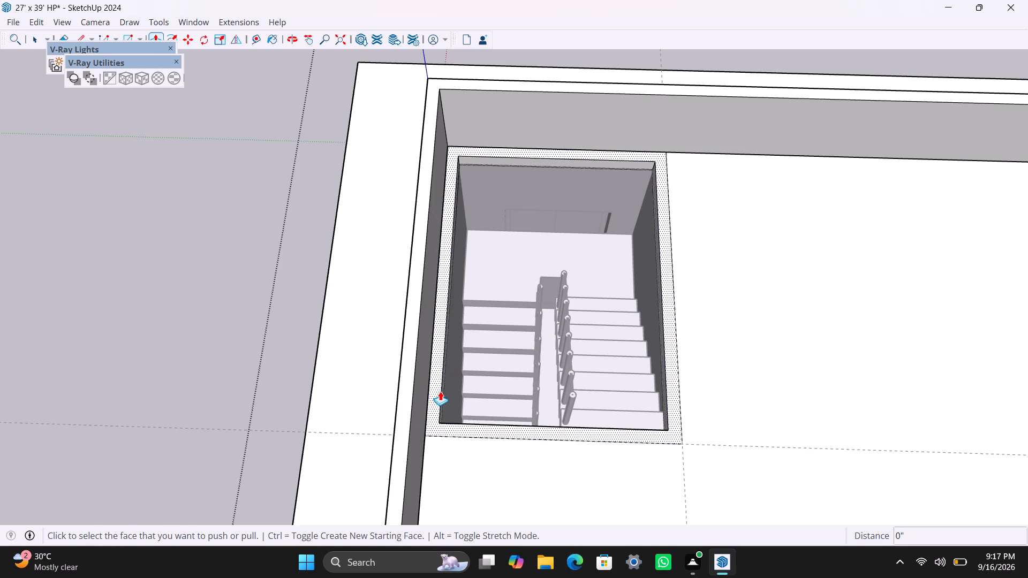
{"action": "left_click_drag", "start_coordinate": [440, 391], "coordinate": [441, 312]}
{"action": "type", "text": "10'"}
{"action": "key", "text": "Return"}
{"action": "key", "text": "space"}
{"action": "scroll", "coordinate": [532, 349], "scroll_direction": "down", "scroll_amount": 11}
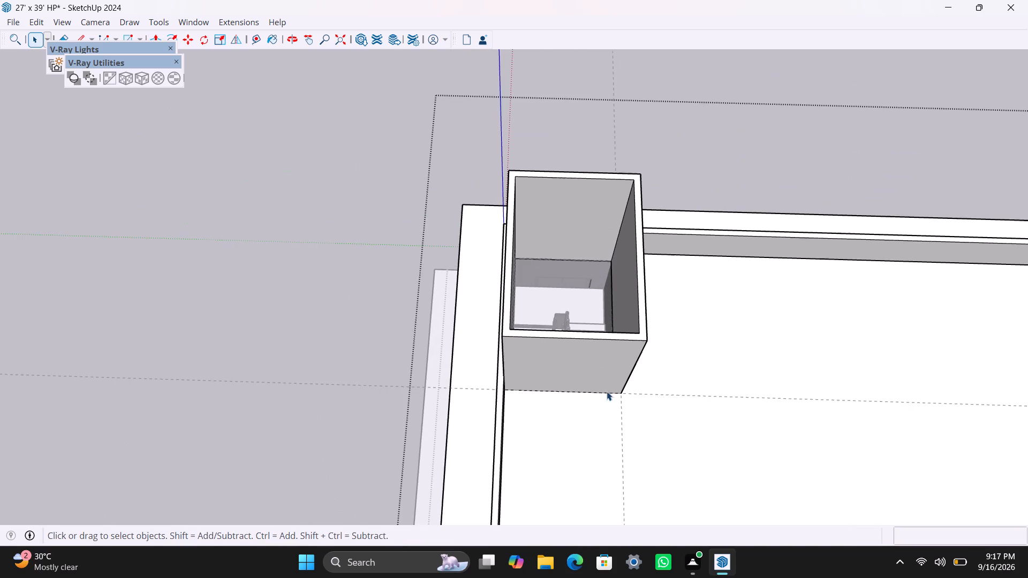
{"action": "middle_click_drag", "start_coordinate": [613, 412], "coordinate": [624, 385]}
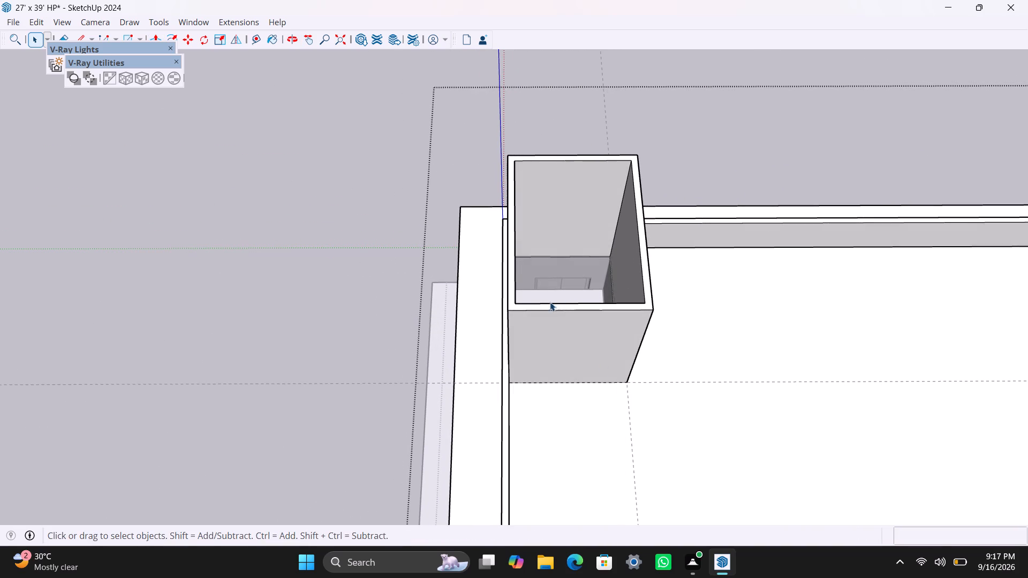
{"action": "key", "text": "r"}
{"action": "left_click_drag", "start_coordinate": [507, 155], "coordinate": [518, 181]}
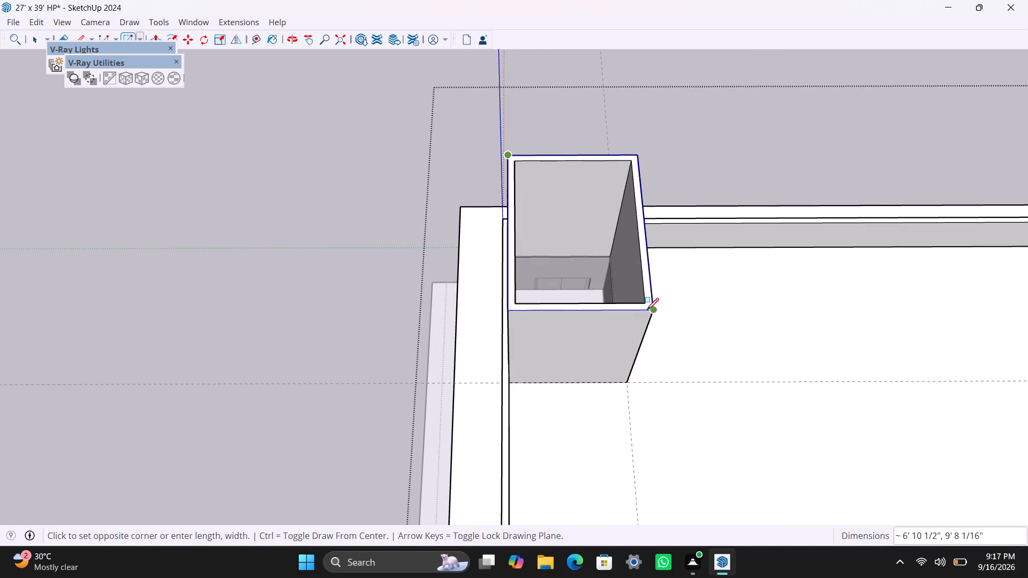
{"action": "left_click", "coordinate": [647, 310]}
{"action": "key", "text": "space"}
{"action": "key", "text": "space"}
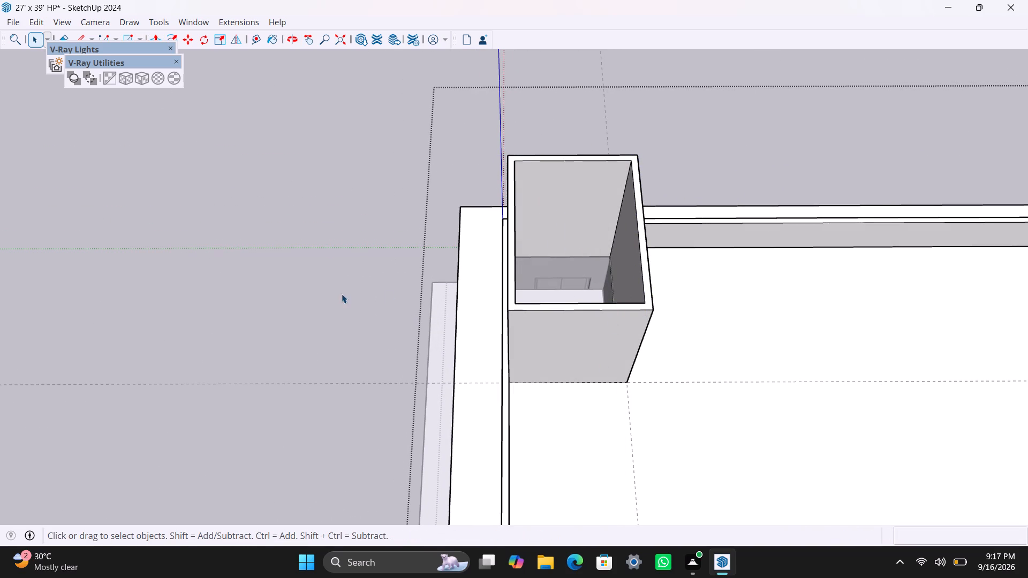
Outside the slab group, draw a rectangle over the stairwell walls between opposite outer top corners and make it a group.
{"action": "left_click", "coordinate": [338, 288]}
{"action": "key", "text": "r"}
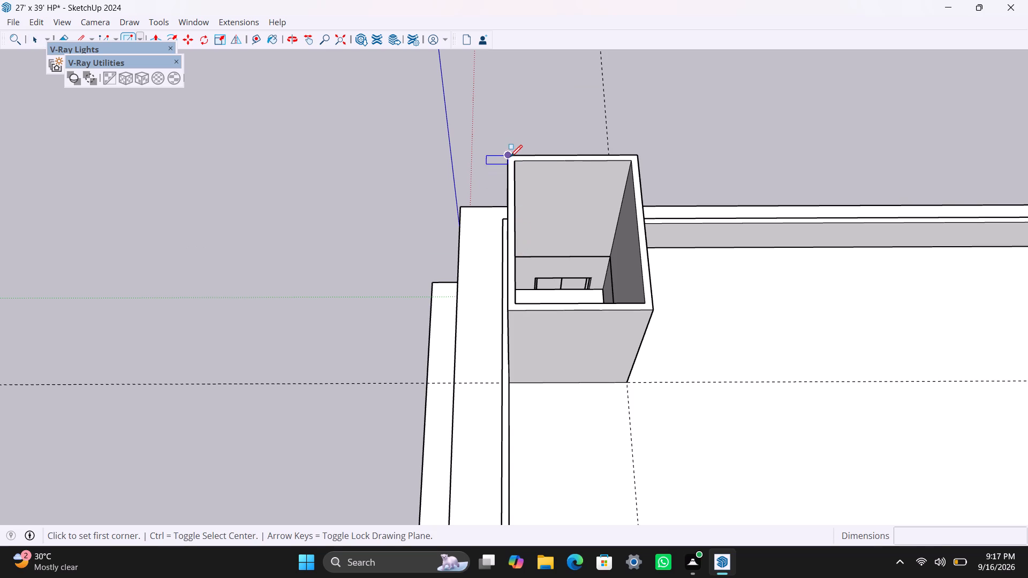
{"action": "left_click", "coordinate": [510, 157]}
{"action": "left_click", "coordinate": [653, 311]}
{"action": "key", "text": "space"}
{"action": "double_click", "coordinate": [617, 276]}
{"action": "right_click", "coordinate": [617, 276]}
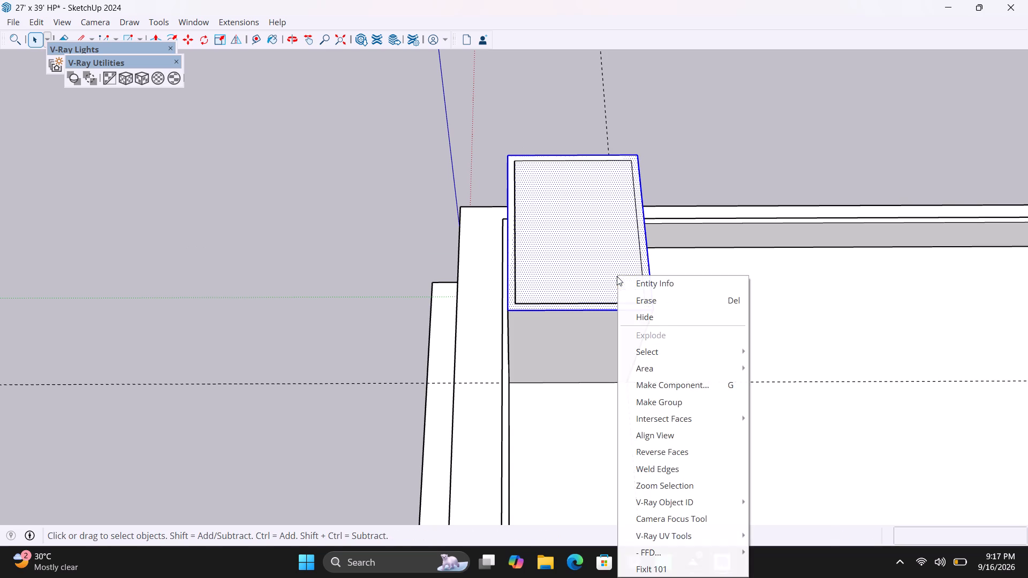
{"action": "left_click", "coordinate": [727, 396]}
Inside the new group, extrude the rectangle upward 6" to form the stairwell's roof slab.
{"action": "triple_click", "coordinate": [619, 264]}
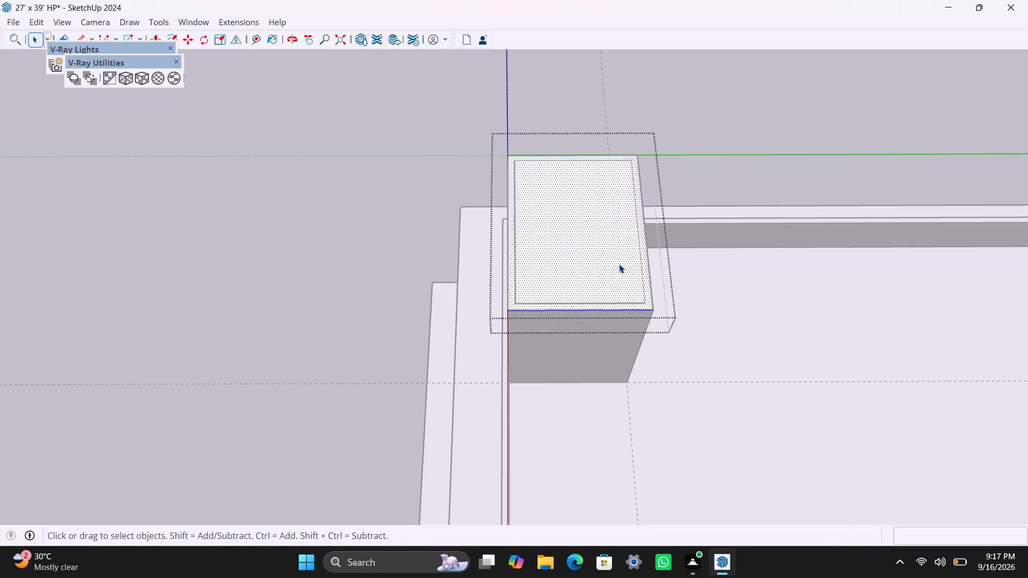
{"action": "key", "text": "p"}
{"action": "left_click_drag", "start_coordinate": [618, 263], "coordinate": [618, 256]}
{"action": "type", "text": "6\""}
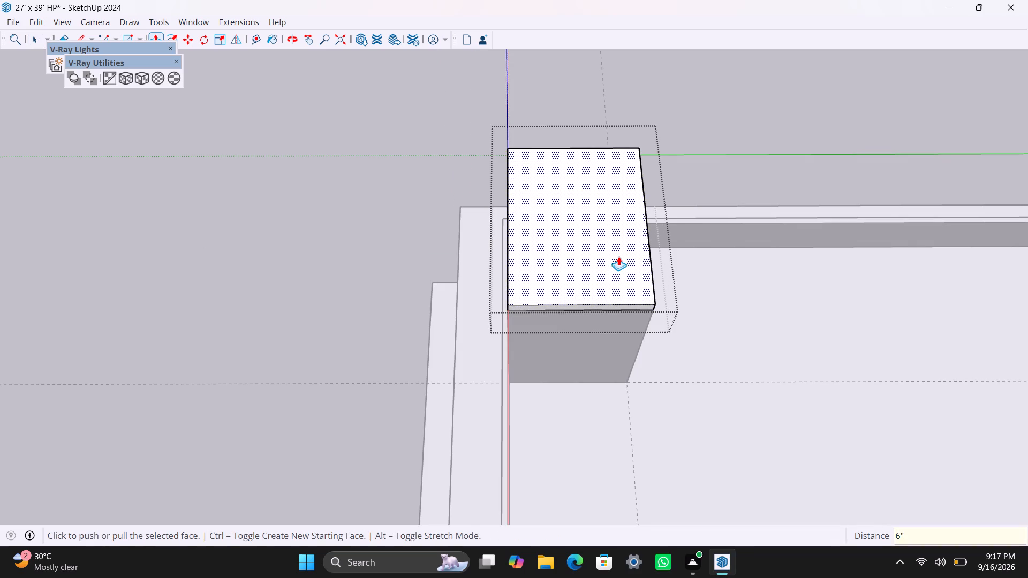
{"action": "key", "text": "Return"}
{"action": "key", "text": "space"}
{"action": "left_click", "coordinate": [736, 114]}
Inside the stairwell roof slab's group, extend its end face 2' beyond the short wall facing the open roof.
{"action": "scroll", "coordinate": [696, 407], "scroll_direction": "up", "scroll_amount": 2}
{"action": "middle_click_drag", "start_coordinate": [651, 363], "coordinate": [640, 344]}
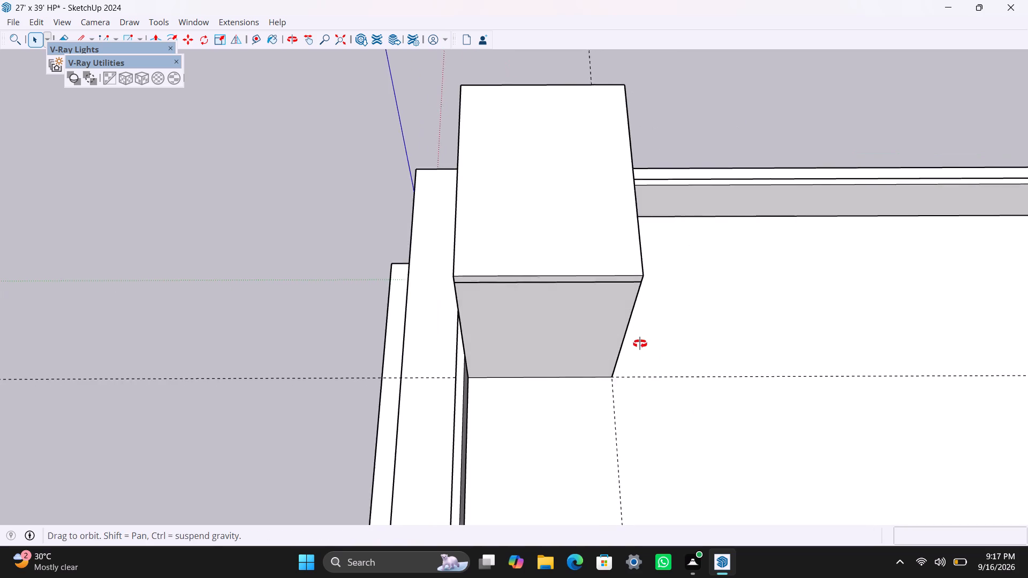
{"action": "middle_click_drag", "start_coordinate": [640, 344], "coordinate": [623, 307]}
{"action": "scroll", "coordinate": [524, 229], "scroll_direction": "up", "scroll_amount": 2}
{"action": "left_click", "coordinate": [530, 215]}
{"action": "double_click", "coordinate": [530, 215]}
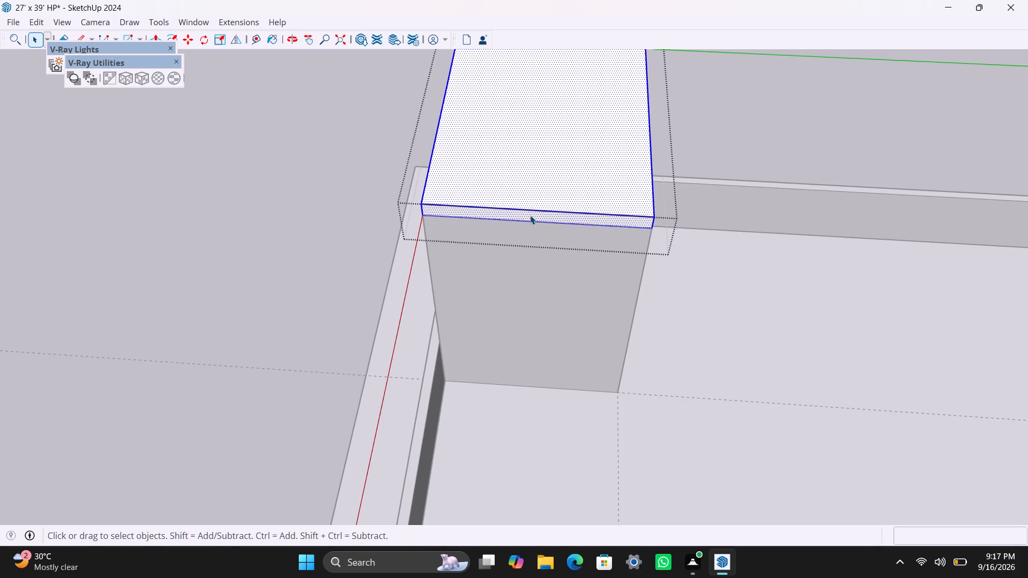
{"action": "left_click", "coordinate": [530, 215]}
{"action": "scroll", "coordinate": [534, 215], "scroll_direction": "up", "scroll_amount": 2}
{"action": "left_click", "coordinate": [543, 218]}
{"action": "key", "text": "p"}
{"action": "left_click_drag", "start_coordinate": [543, 218], "coordinate": [544, 225]}
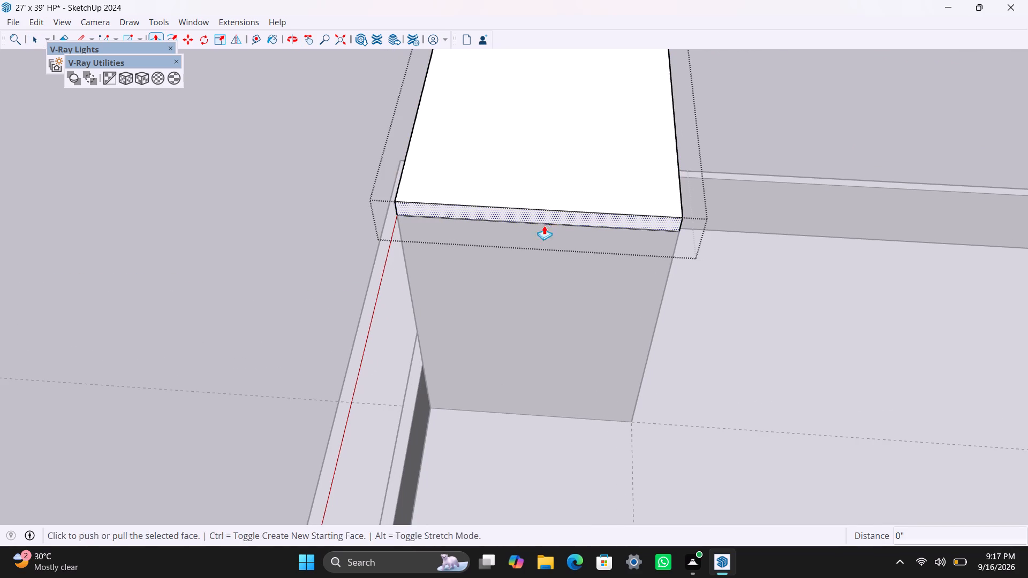
{"action": "left_click_drag", "start_coordinate": [544, 225], "coordinate": [543, 240]}
{"action": "type", "text": "2'"}
{"action": "key", "text": "Return"}
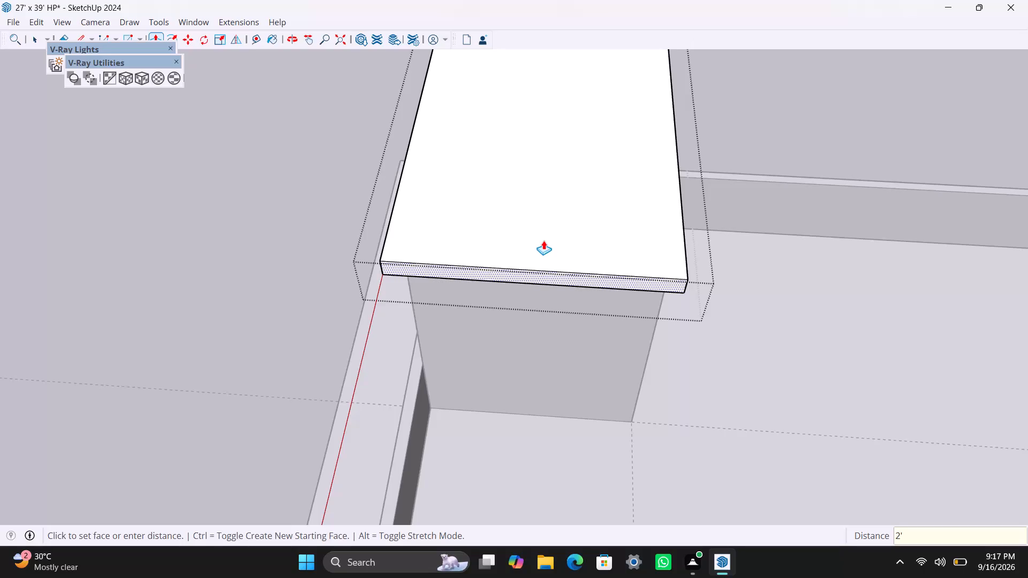
Extend the stairwell roof slab 2' beyond the long inner wall facing the open roof.
{"action": "scroll", "coordinate": [728, 267], "scroll_direction": "down", "scroll_amount": 2}
{"action": "middle_click_drag", "start_coordinate": [701, 277], "coordinate": [470, 234]}
{"action": "scroll", "coordinate": [510, 236], "scroll_direction": "up", "scroll_amount": 3}
{"action": "key", "text": "space"}
{"action": "left_click", "coordinate": [494, 225]}
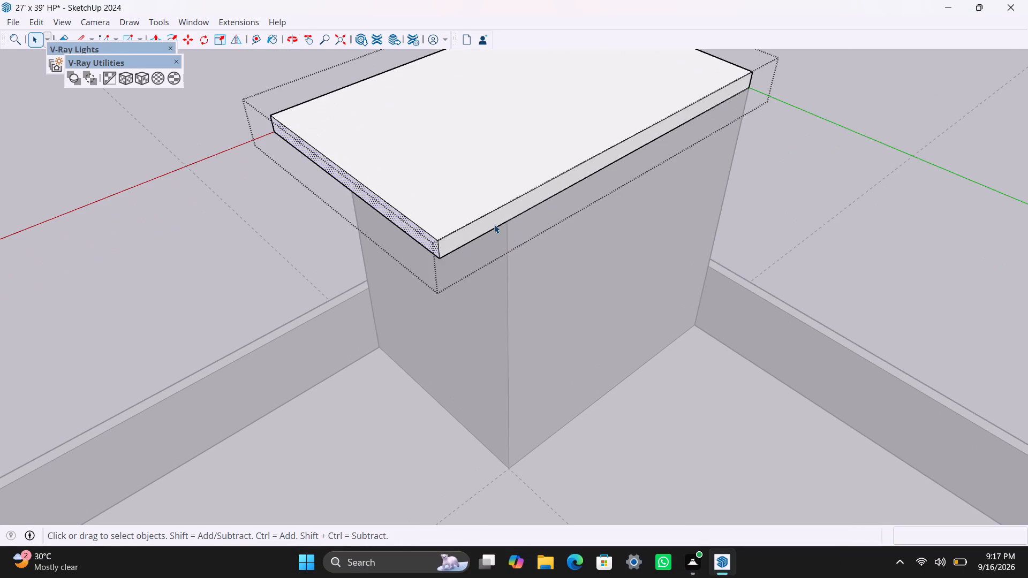
{"action": "key", "text": "p"}
{"action": "left_click_drag", "start_coordinate": [491, 223], "coordinate": [509, 239]}
{"action": "type", "text": "2'"}
{"action": "key", "text": "Return"}
{"action": "key", "text": "space"}
Extend the stairwell roof slab 2' beyond the long outer wall beside the parapet, and close its group.
{"action": "scroll", "coordinate": [661, 207], "scroll_direction": "down", "scroll_amount": 4}
{"action": "middle_click_drag", "start_coordinate": [757, 199], "coordinate": [216, 242]}
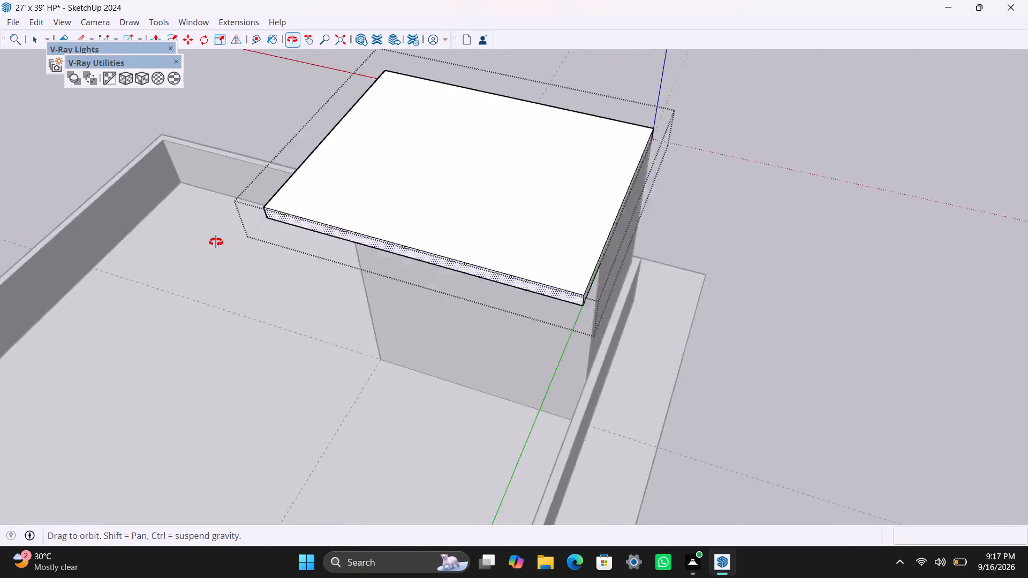
{"action": "middle_click_drag", "start_coordinate": [216, 242], "coordinate": [152, 242]}
{"action": "scroll", "coordinate": [348, 314], "scroll_direction": "up", "scroll_amount": 5}
{"action": "left_click", "coordinate": [363, 163]}
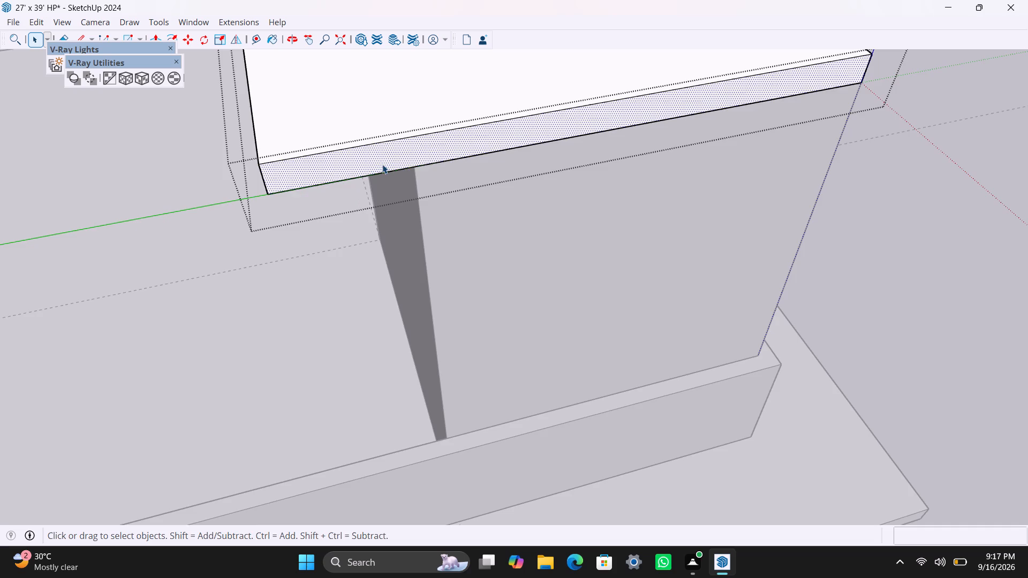
{"action": "scroll", "coordinate": [706, 138], "scroll_direction": "down", "scroll_amount": 6}
{"action": "middle_click_drag", "start_coordinate": [833, 194], "coordinate": [413, 233]}
{"action": "scroll", "coordinate": [419, 199], "scroll_direction": "up", "scroll_amount": 2}
{"action": "left_click", "coordinate": [401, 181]}
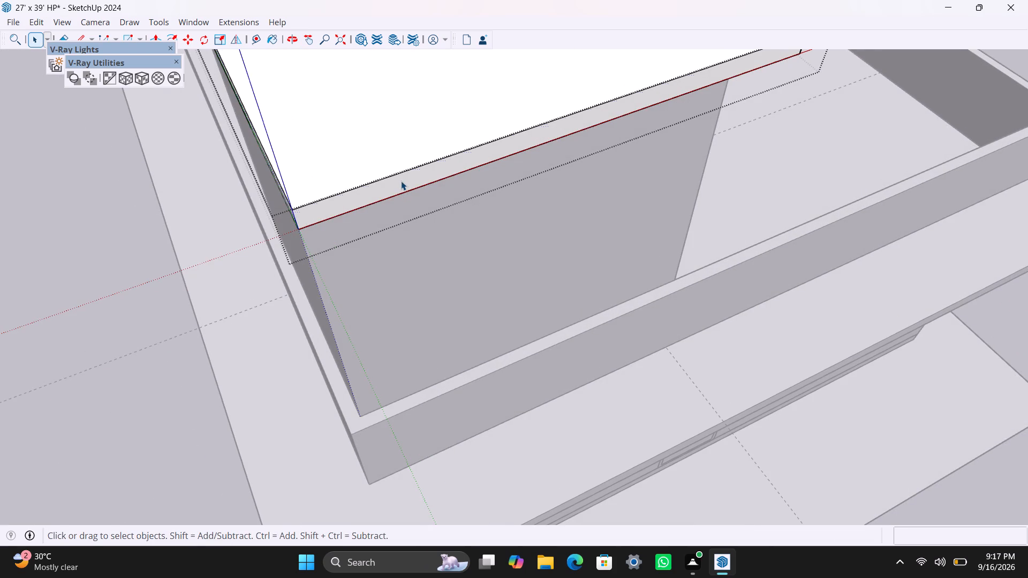
{"action": "key", "text": "p"}
{"action": "left_click_drag", "start_coordinate": [401, 181], "coordinate": [446, 240]}
{"action": "type", "text": "2'"}
{"action": "key", "text": "Return"}
{"action": "key", "text": "space"}
{"action": "scroll", "coordinate": [593, 287], "scroll_direction": "down", "scroll_amount": 12}
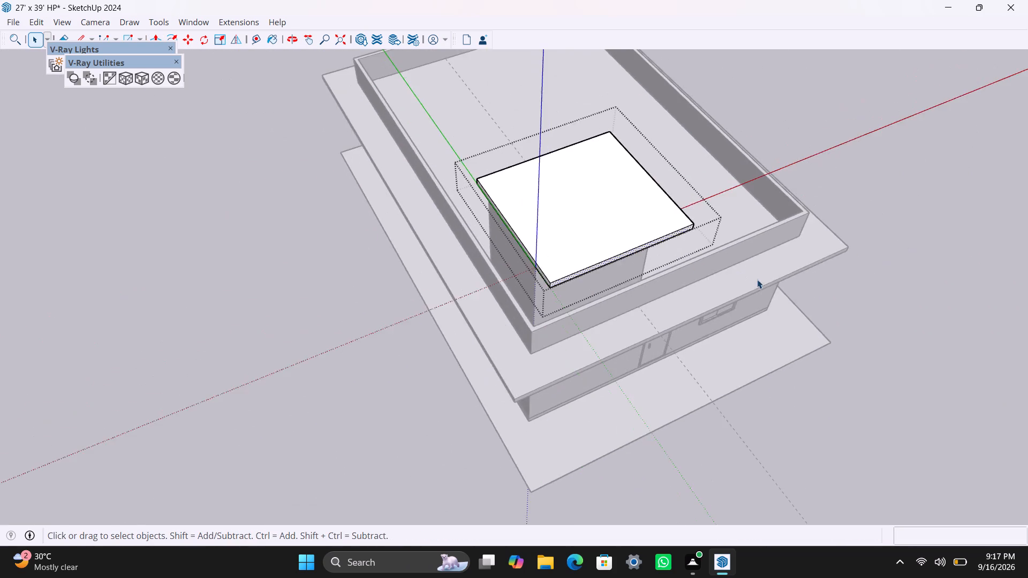
{"action": "middle_click_drag", "start_coordinate": [757, 279], "coordinate": [194, 252]}
{"action": "left_click", "coordinate": [670, 88]}
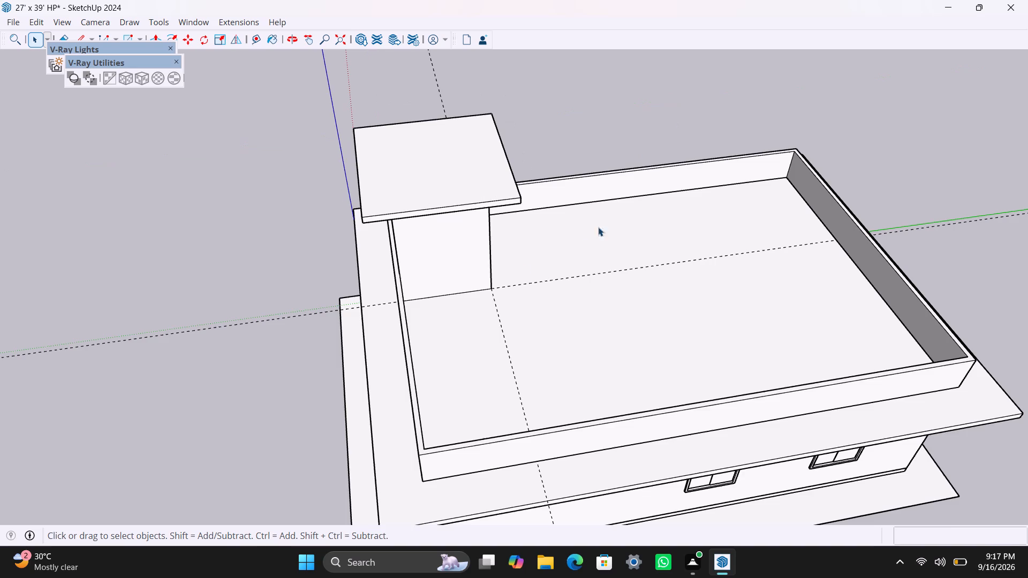
Open the stairwell walls' group and place a horizontal guide 3' below the top edge of the short wall facing the open roof.
{"action": "scroll", "coordinate": [525, 272], "scroll_direction": "up", "scroll_amount": 2}
{"action": "middle_click_drag", "start_coordinate": [429, 288], "coordinate": [396, 253]}
{"action": "triple_click", "coordinate": [418, 220]}
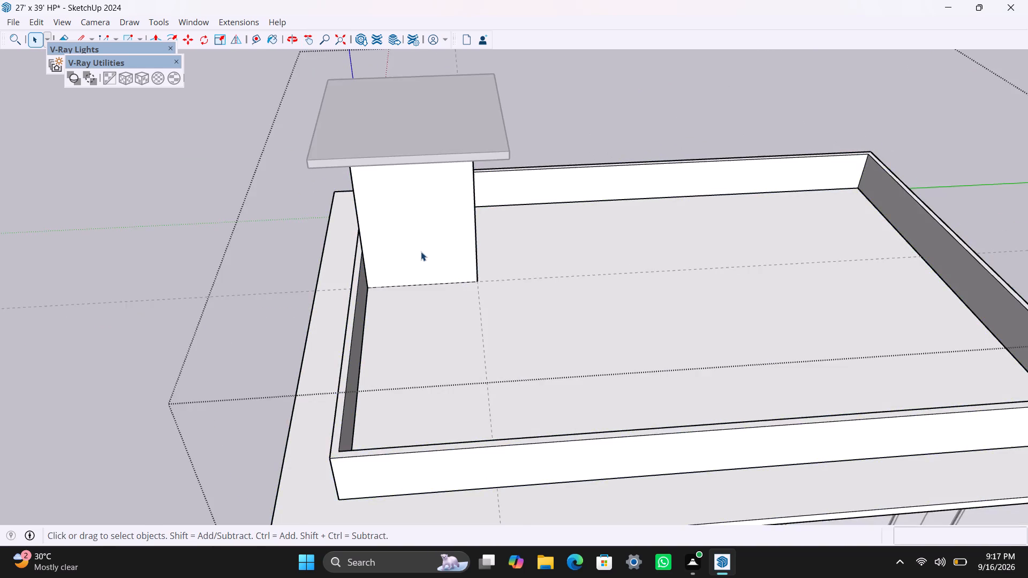
{"action": "scroll", "coordinate": [421, 252], "scroll_direction": "up", "scroll_amount": 2}
{"action": "left_click", "coordinate": [414, 237]}
{"action": "scroll", "coordinate": [428, 240], "scroll_direction": "up", "scroll_amount": 2}
{"action": "middle_click_drag", "start_coordinate": [447, 237], "coordinate": [438, 170]}
{"action": "scroll", "coordinate": [477, 171], "scroll_direction": "down", "scroll_amount": 2}
{"action": "middle_click_drag", "start_coordinate": [485, 231], "coordinate": [474, 370], "text": "shift"}
{"action": "scroll", "coordinate": [440, 325], "scroll_direction": "up", "scroll_amount": 1}
{"action": "middle_click_drag", "start_coordinate": [437, 311], "coordinate": [421, 253]}
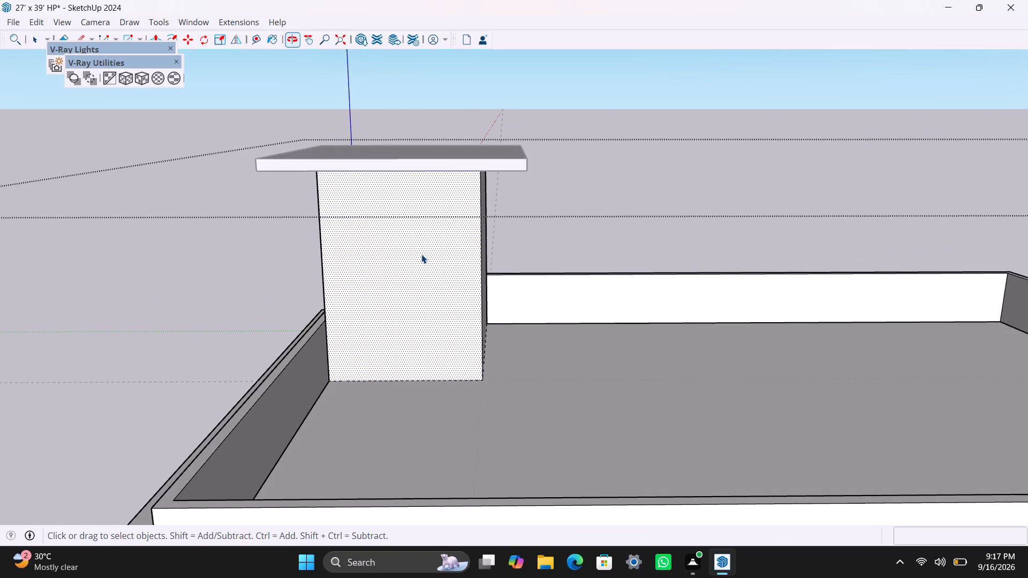
{"action": "key", "text": "t"}
{"action": "scroll", "coordinate": [424, 214], "scroll_direction": "up", "scroll_amount": 3}
{"action": "middle_click_drag", "start_coordinate": [424, 204], "coordinate": [420, 176]}
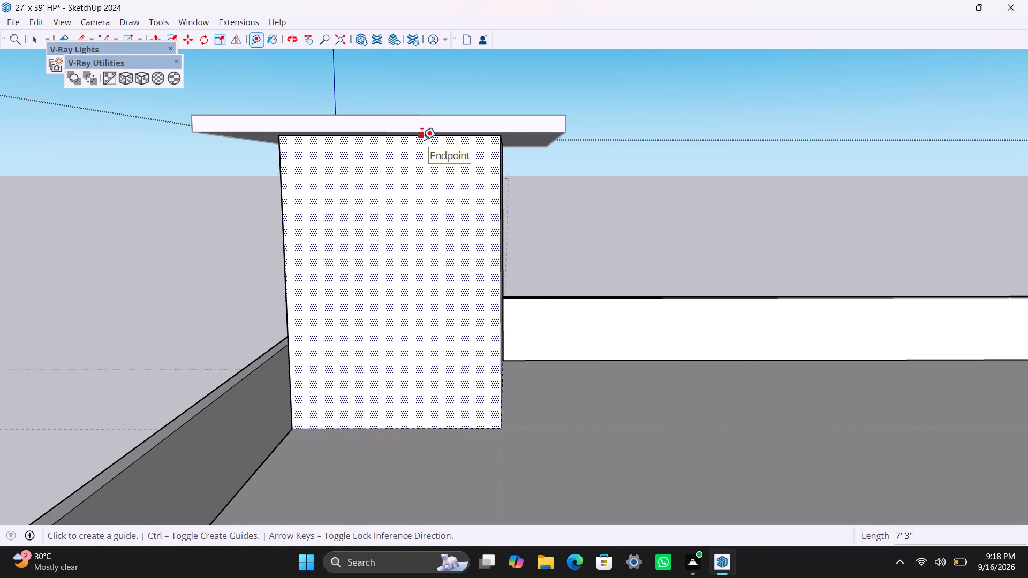
{"action": "left_click", "coordinate": [422, 140]}
{"action": "type", "text": "3'"}
{"action": "key", "text": "Return"}
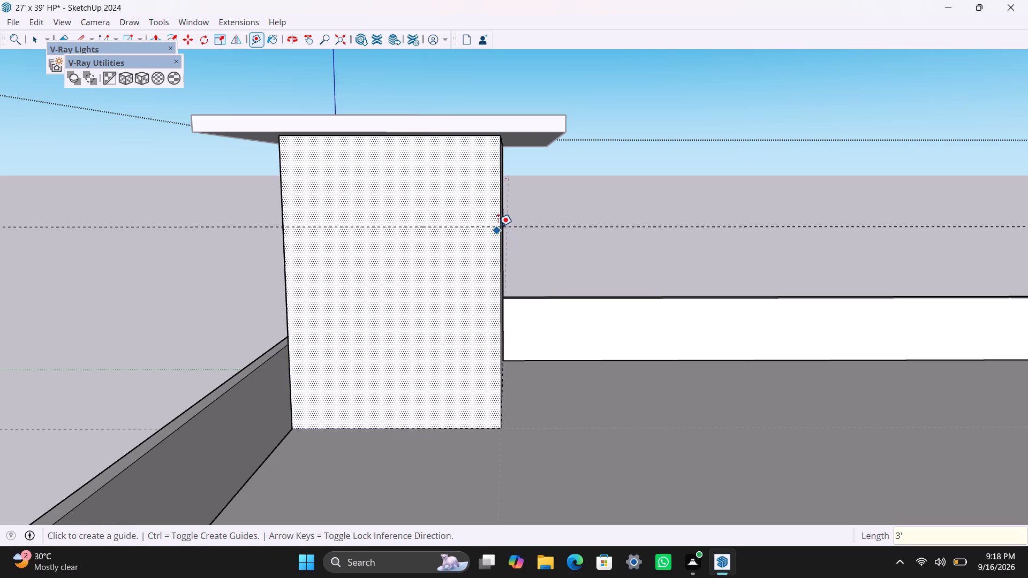
{"action": "left_click", "coordinate": [498, 225]}
{"action": "key", "text": "space"}
Place a vertical guide 4.5" in from the short wall's edge away from the parapet, and another 3' beyond it.
{"action": "key", "text": "t"}
{"action": "left_click_drag", "start_coordinate": [502, 216], "coordinate": [491, 219]}
{"action": "type", "text": "4.5\""}
{"action": "key", "text": "Return"}
{"action": "left_click", "coordinate": [490, 201]}
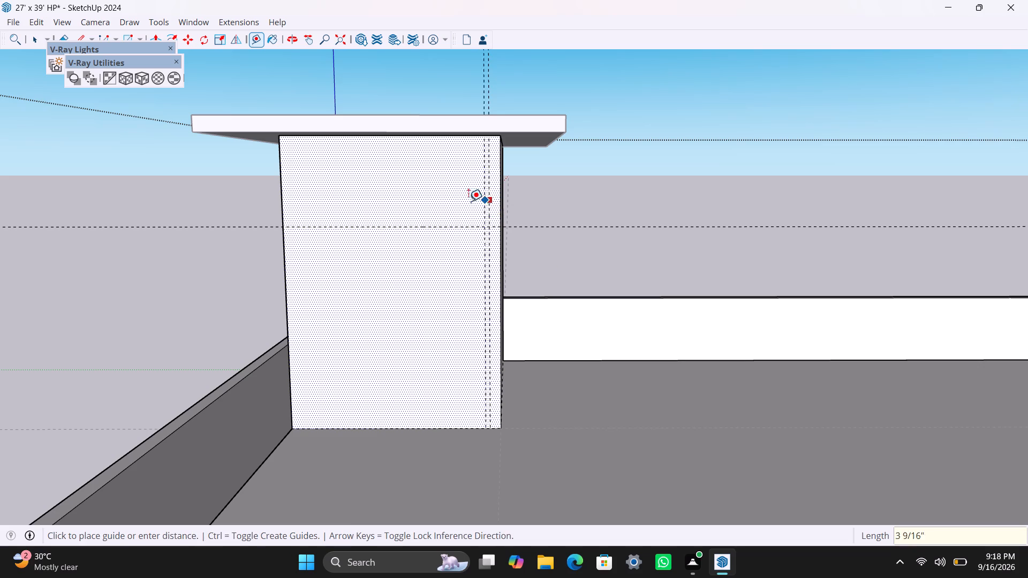
{"action": "type", "text": "3'"}
{"action": "key", "text": "Return"}
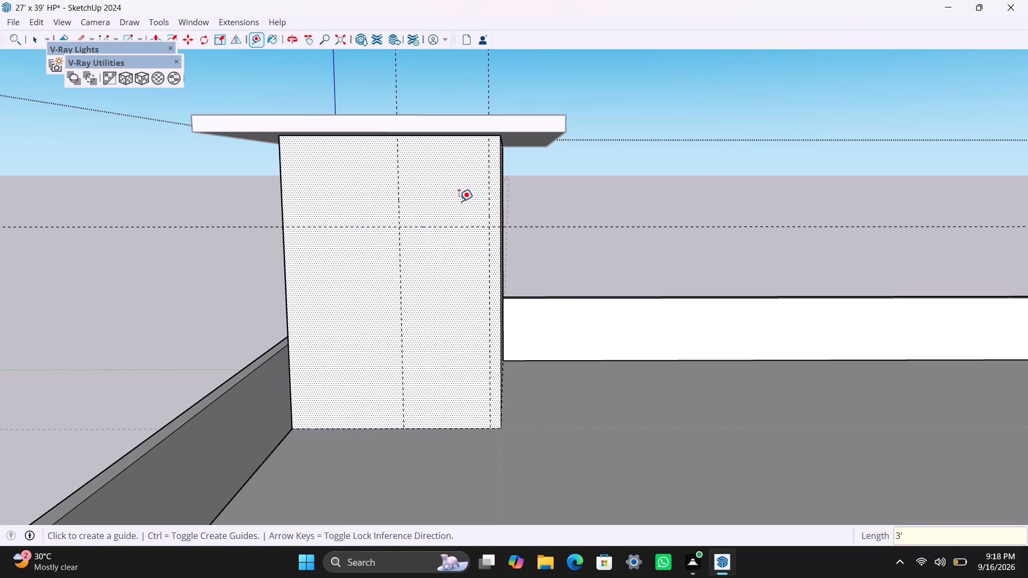
Draw a door rectangle between the guides down to the wall's base and push it through the wall to cut the opening.
{"action": "key", "text": "space"}
{"action": "key", "text": "r"}
{"action": "left_click_drag", "start_coordinate": [402, 226], "coordinate": [412, 279]}
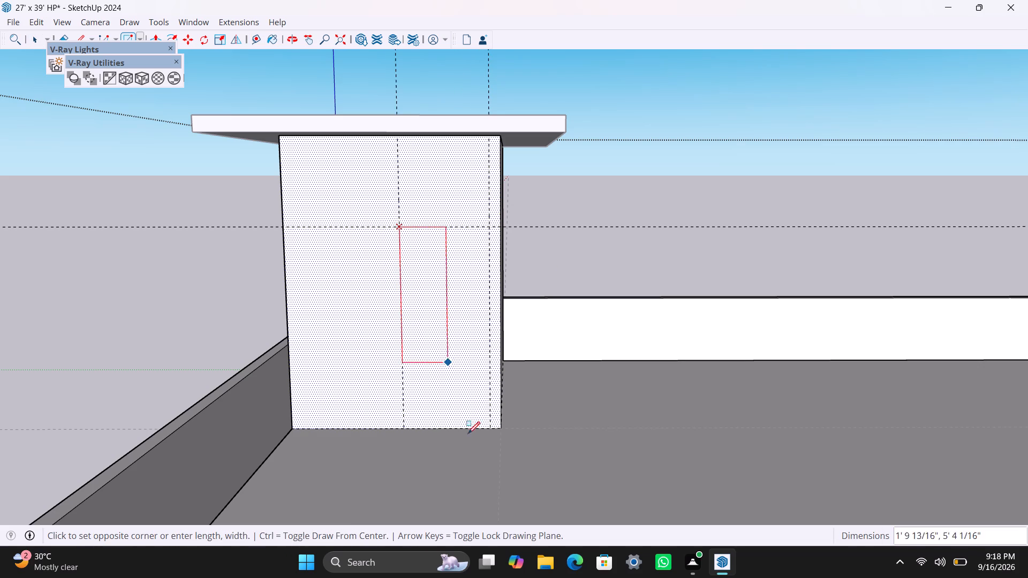
{"action": "left_click", "coordinate": [492, 427]}
{"action": "key", "text": "space"}
{"action": "left_click", "coordinate": [472, 399]}
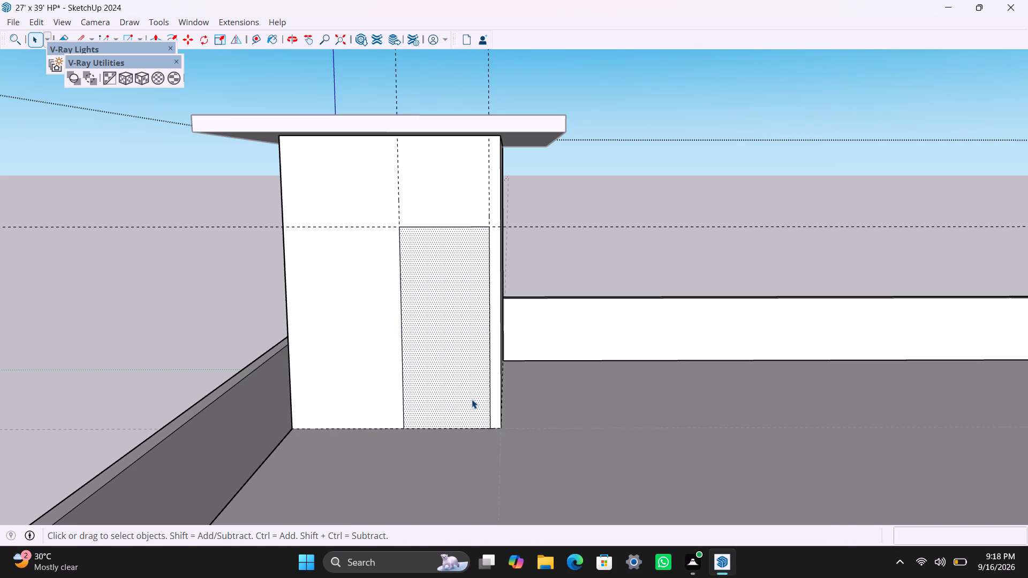
{"action": "key", "text": "p"}
{"action": "left_click", "coordinate": [470, 398]}
{"action": "left_click", "coordinate": [453, 387]}
{"action": "key", "text": "space"}
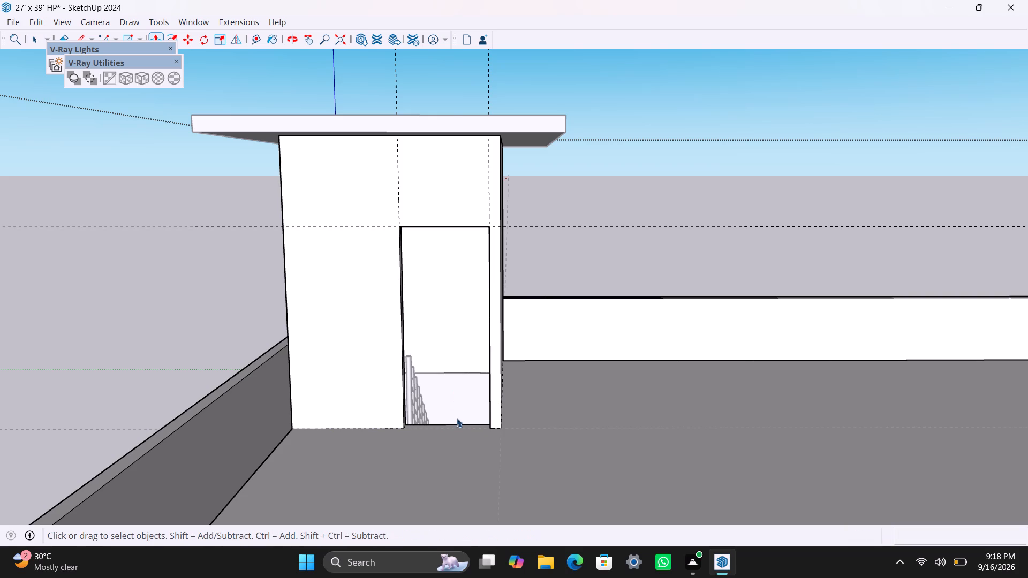
Draw a rectangle filling the stairwell's door opening, make it a group, and open that group for editing.
{"action": "key", "text": "r"}
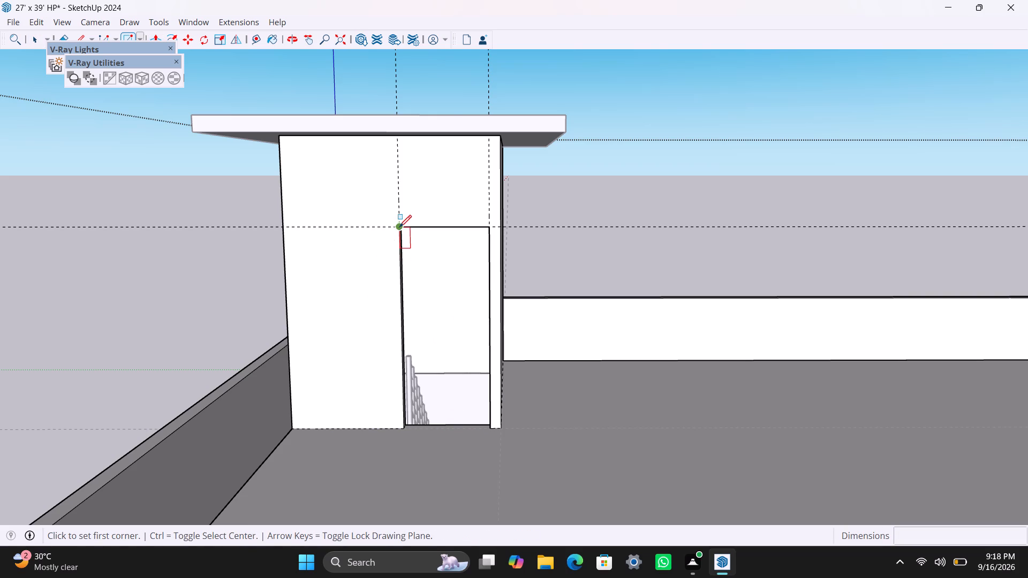
{"action": "left_click_drag", "start_coordinate": [399, 227], "coordinate": [399, 244]}
{"action": "left_click", "coordinate": [490, 421]}
{"action": "key", "text": "space"}
{"action": "double_click", "coordinate": [459, 409]}
{"action": "right_click", "coordinate": [458, 408]}
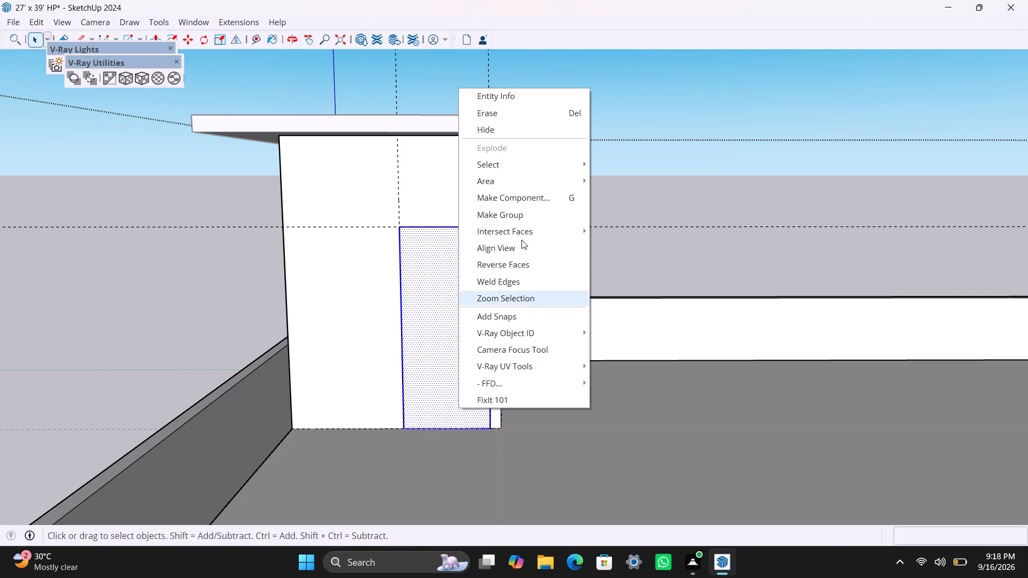
{"action": "left_click", "coordinate": [530, 213]}
{"action": "triple_click", "coordinate": [427, 343]}
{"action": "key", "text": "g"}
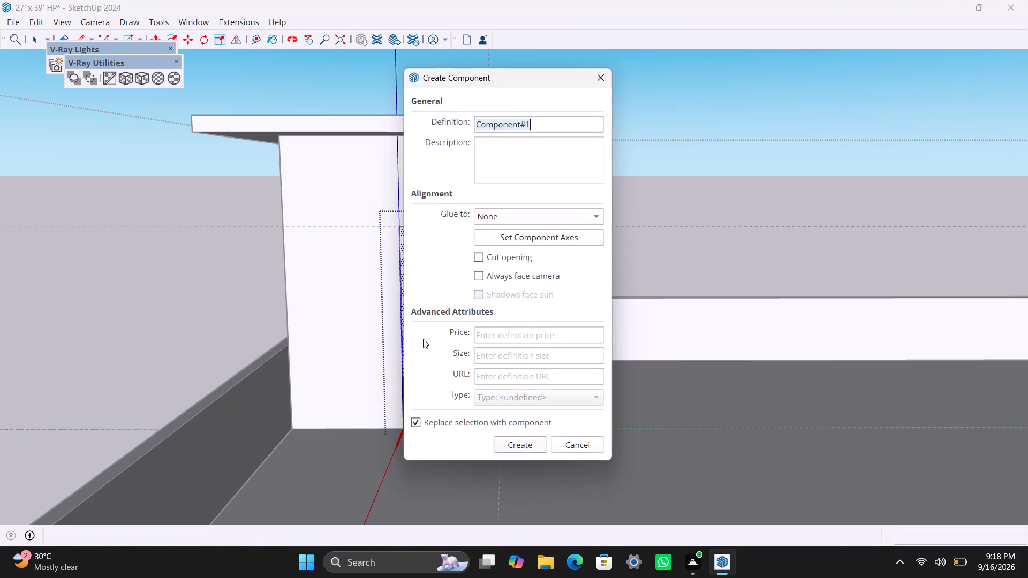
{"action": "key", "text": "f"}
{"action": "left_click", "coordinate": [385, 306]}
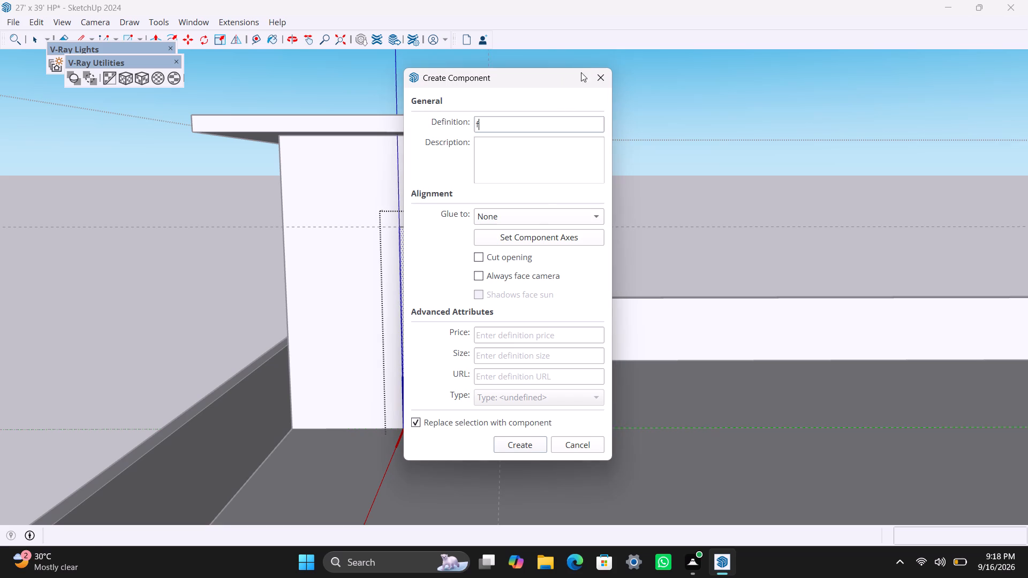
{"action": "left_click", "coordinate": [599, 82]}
Offset the door rectangle's outline 2" inward and delete the inner face, leaving the frame profile.
{"action": "key", "text": "f"}
{"action": "left_click", "coordinate": [435, 293]}
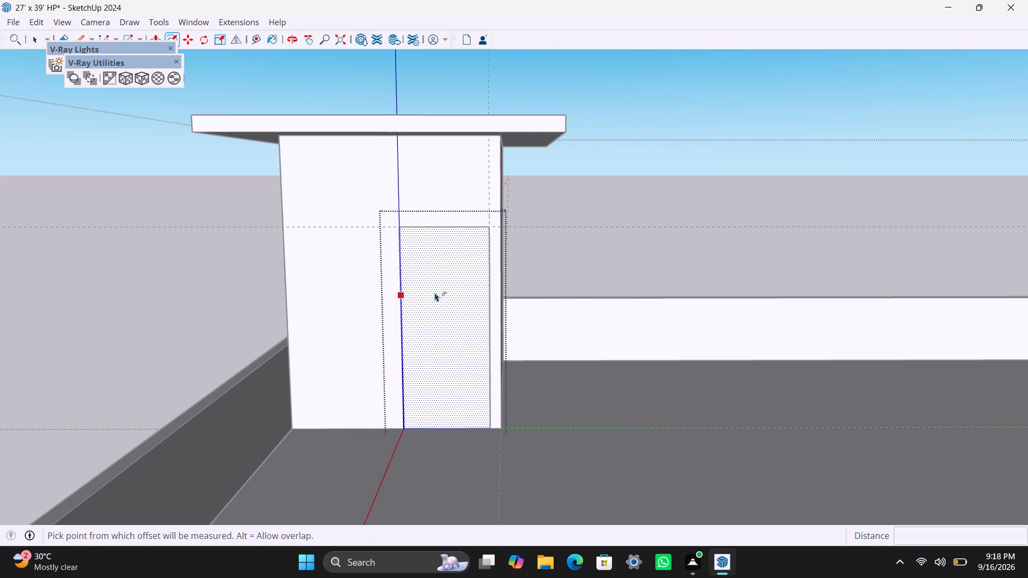
{"action": "type", "text": "2\""}
{"action": "key", "text": "Return"}
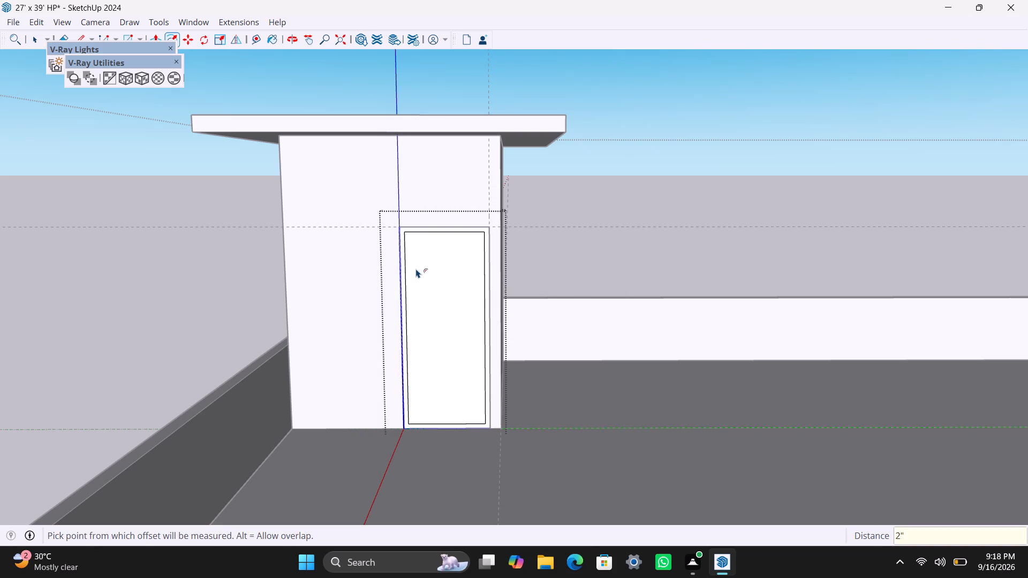
{"action": "key", "text": "space"}
{"action": "left_click", "coordinate": [439, 309]}
{"action": "key", "text": "Delete"}
Extrude the stairwell door's frame profile 2.5".
{"action": "scroll", "coordinate": [425, 400], "scroll_direction": "up", "scroll_amount": 3}
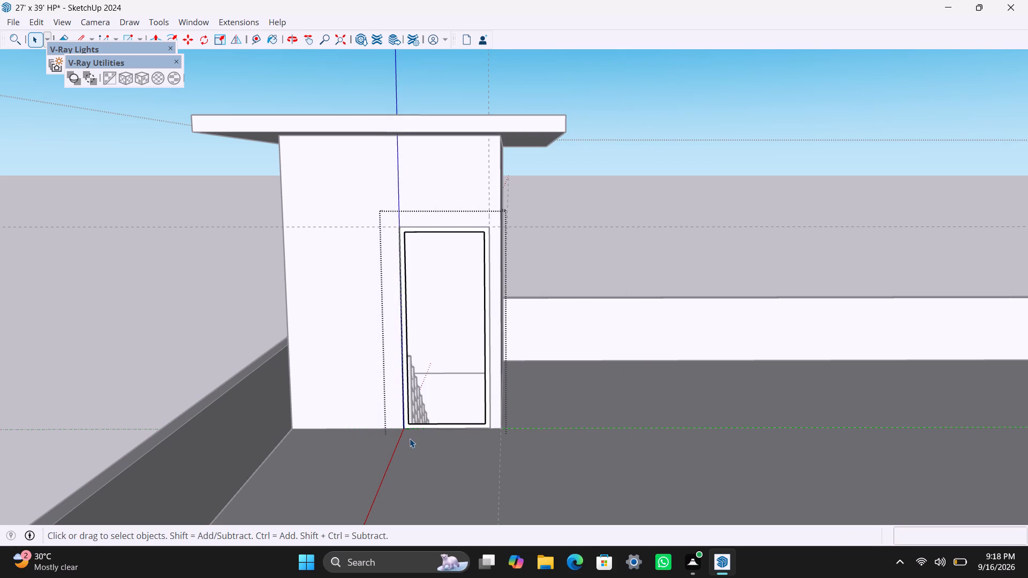
{"action": "scroll", "coordinate": [410, 438], "scroll_direction": "up", "scroll_amount": 6}
{"action": "left_click", "coordinate": [397, 390]}
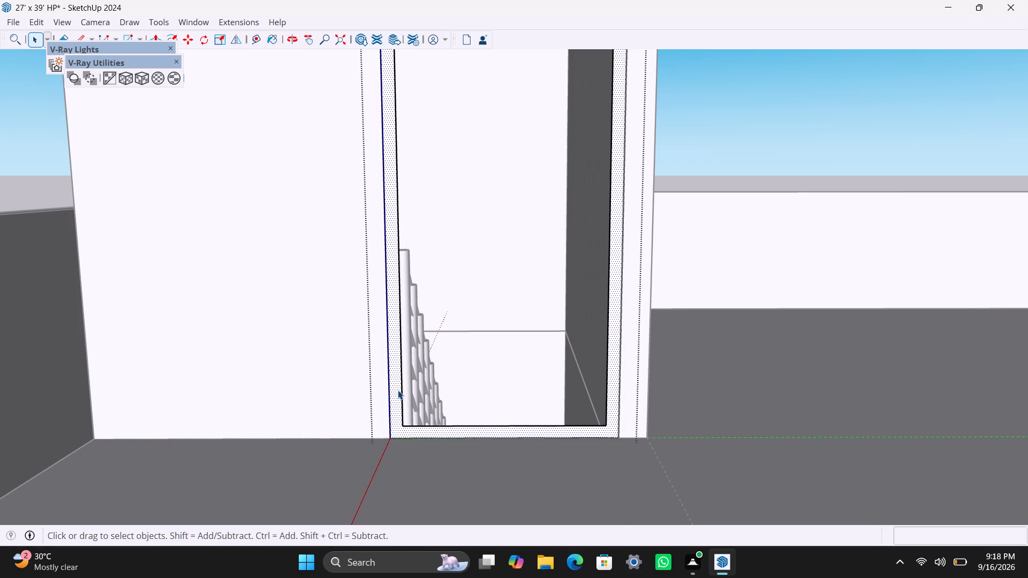
{"action": "key", "text": "p"}
{"action": "left_click", "coordinate": [398, 390]}
{"action": "key", "text": "1"}
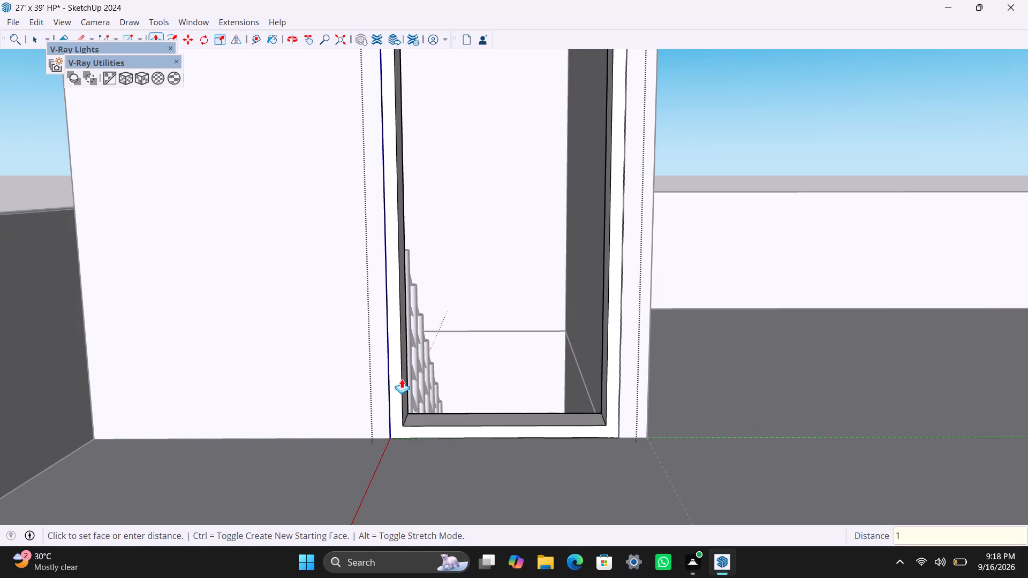
{"action": "key", "text": "BackSpace"}
{"action": "type", "text": "2.5\""}
{"action": "key", "text": "Return"}
{"action": "key", "text": "space"}
Draw a rectangle filling the inside of the door frame, make it a group, and open that group for editing.
{"action": "scroll", "coordinate": [394, 417], "scroll_direction": "down", "scroll_amount": 7}
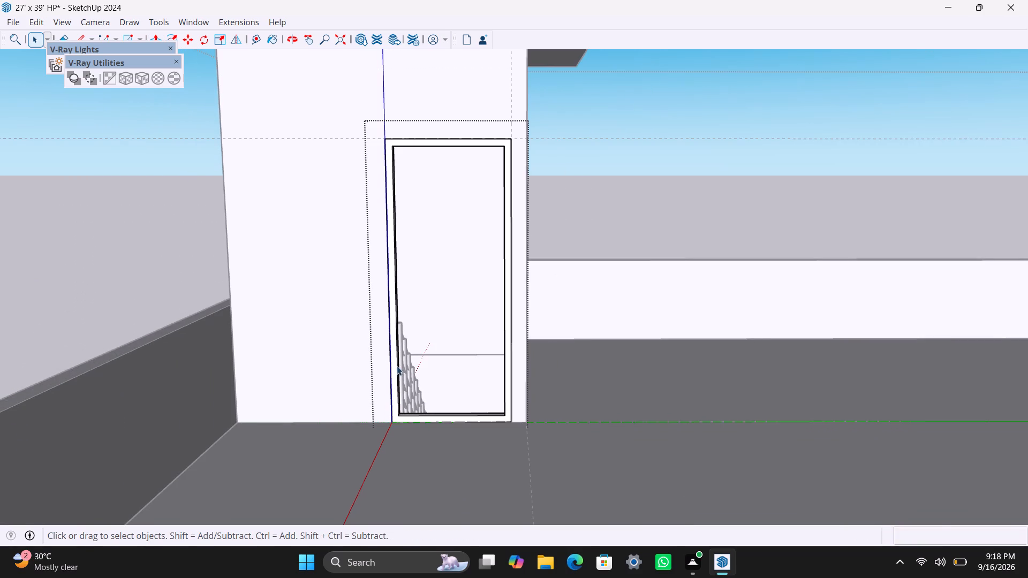
{"action": "key", "text": "r"}
{"action": "left_click", "coordinate": [396, 148]}
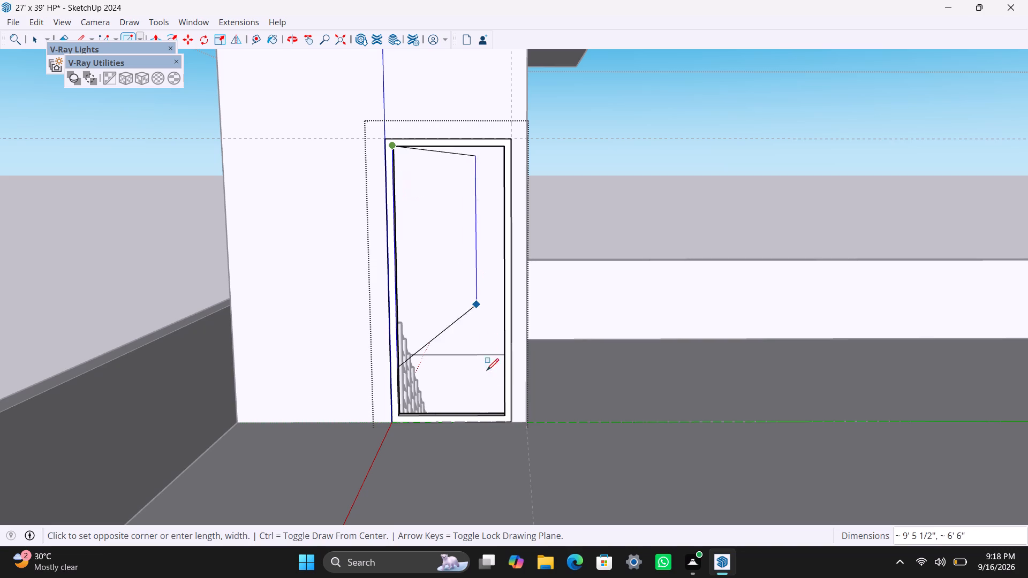
{"action": "left_click", "coordinate": [507, 414]}
{"action": "key", "text": "space"}
{"action": "double_click", "coordinate": [472, 384]}
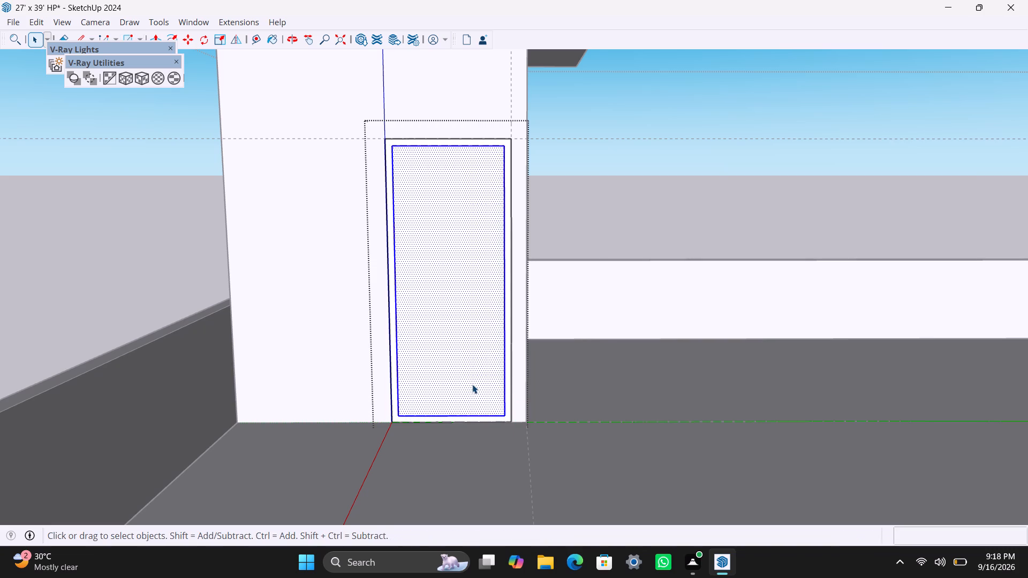
{"action": "right_click", "coordinate": [469, 383]}
{"action": "left_click", "coordinate": [531, 188]}
{"action": "triple_click", "coordinate": [450, 360]}
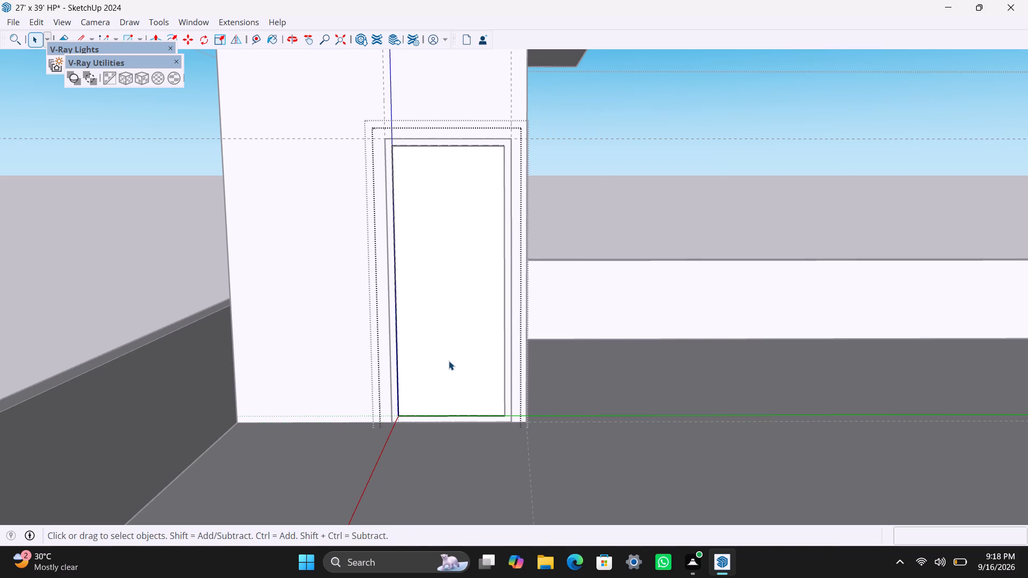
Extrude the door panel's face 18 mm.
{"action": "key", "text": "p"}
{"action": "left_click", "coordinate": [449, 361]}
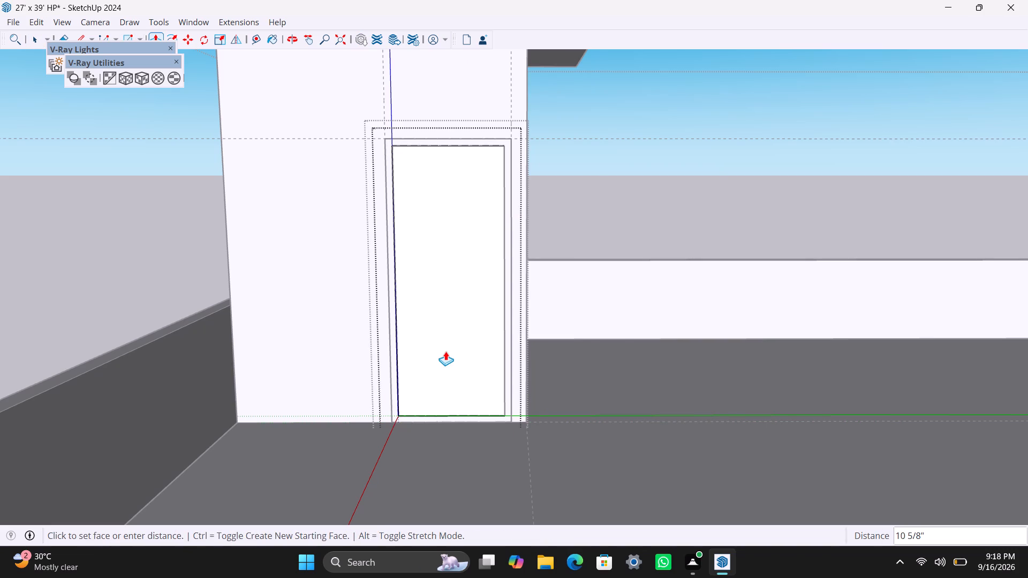
{"action": "type", "text": "18mm"}
{"action": "key", "text": "Return"}
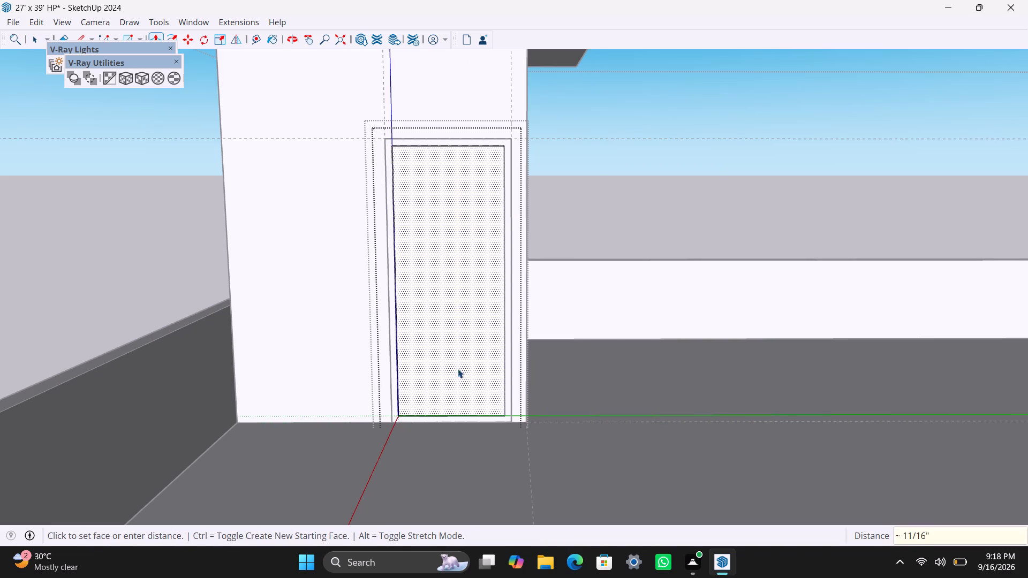
{"action": "key", "text": "space"}
Place guides on the door panel 6" in from its parapet-side edge and 4' below its top edge.
{"action": "key", "text": "t"}
{"action": "left_click", "coordinate": [394, 306]}
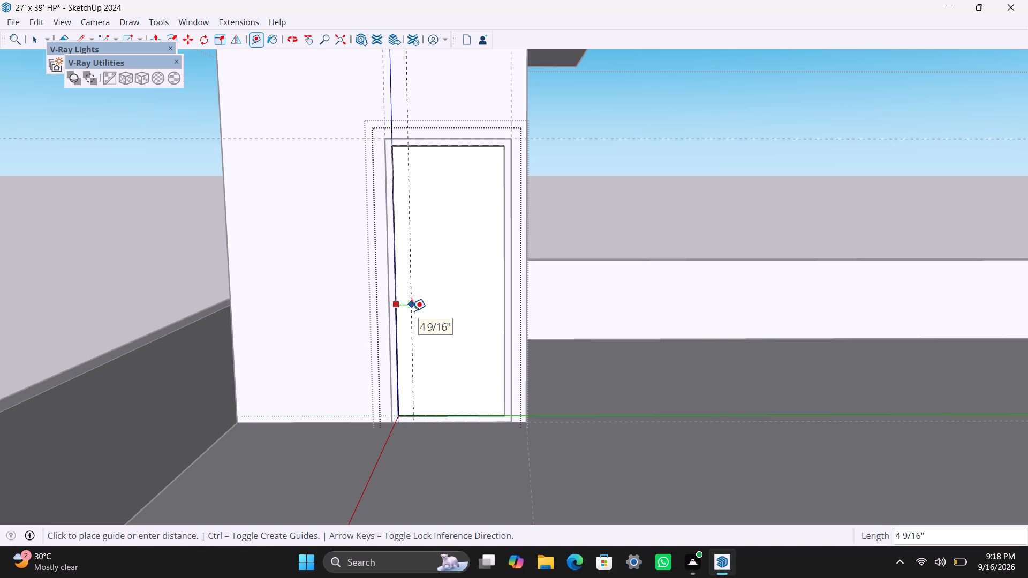
{"action": "type", "text": "6\""}
{"action": "key", "text": "Return"}
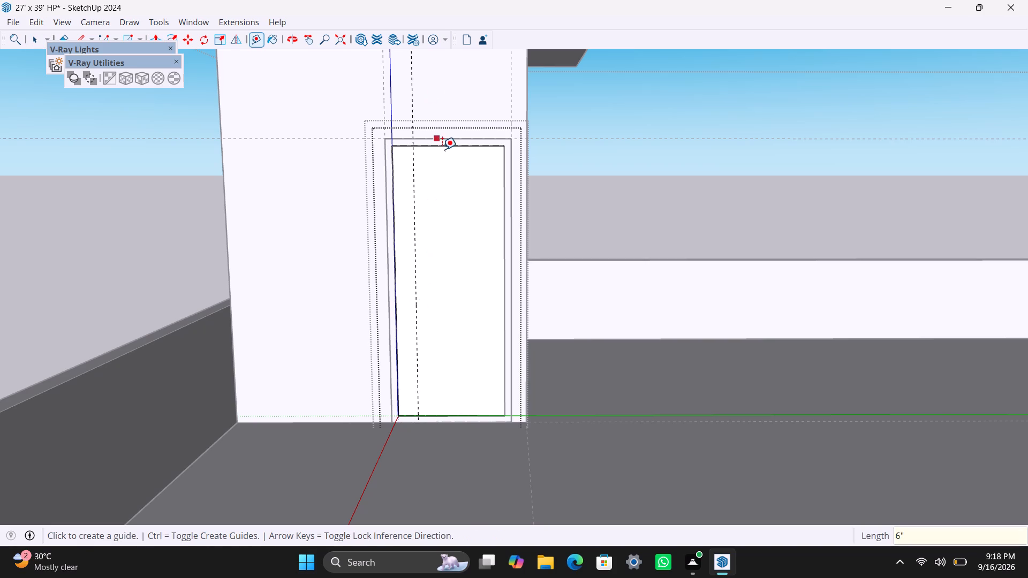
{"action": "left_click_drag", "start_coordinate": [444, 143], "coordinate": [444, 161]}
{"action": "key", "text": "4"}
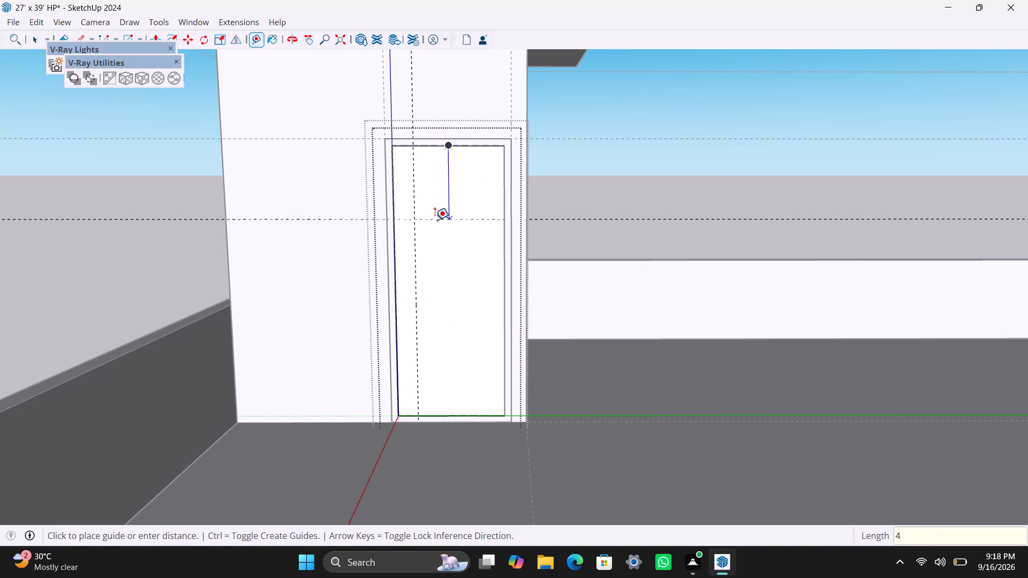
{"action": "key", "text": "apostrophe"}
{"action": "key", "text": "Return"}
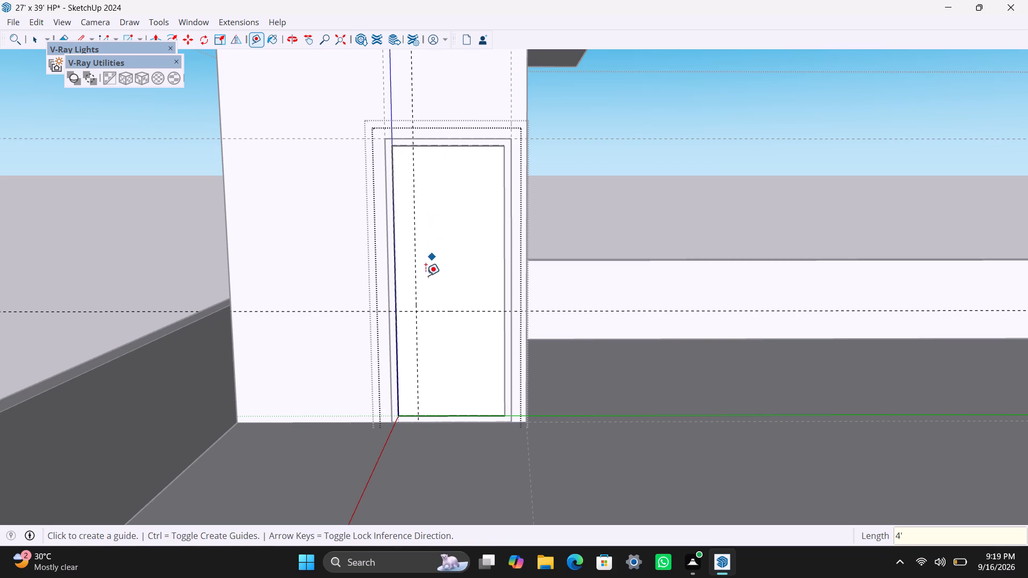
Add a vertical guide 1.5" inward from the 6" guide and a horizontal guide 8" above the lower one.
{"action": "left_click", "coordinate": [415, 289]}
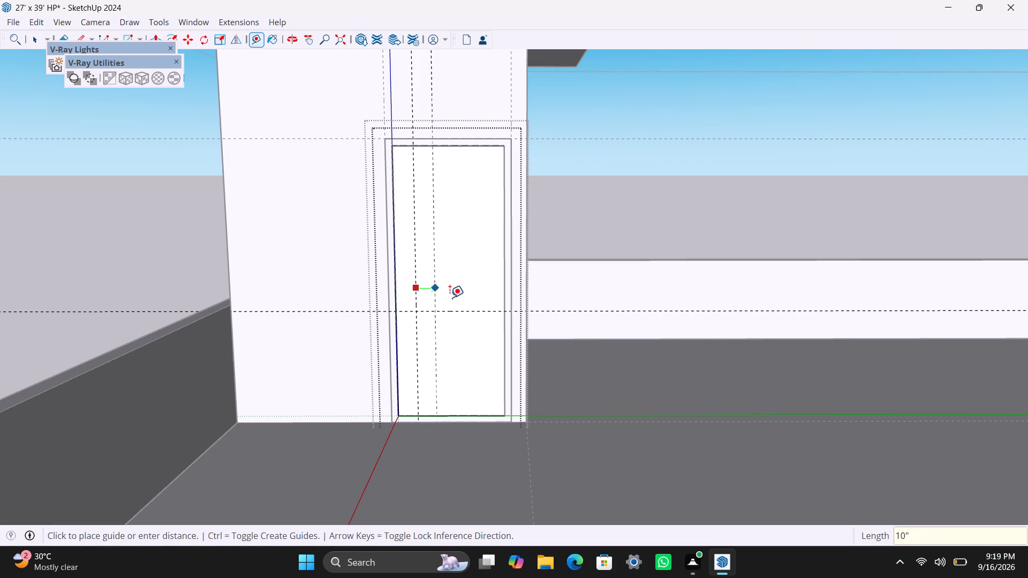
{"action": "type", "text": "1.5\""}
{"action": "key", "text": "Return"}
{"action": "left_click", "coordinate": [450, 314]}
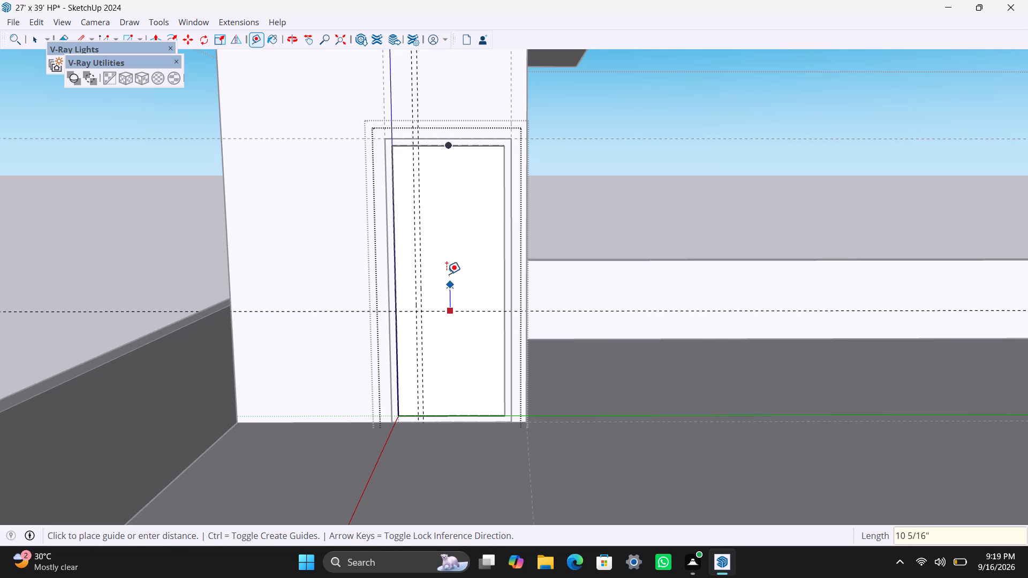
{"action": "key", "text": "space"}
{"action": "key", "text": "t"}
{"action": "left_click", "coordinate": [430, 313]}
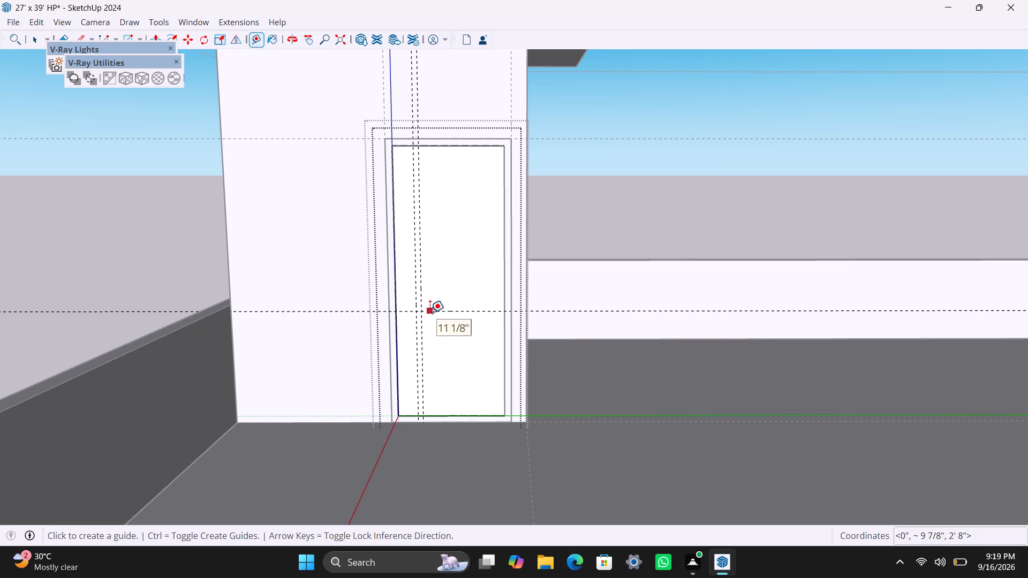
{"action": "key", "text": "8"}
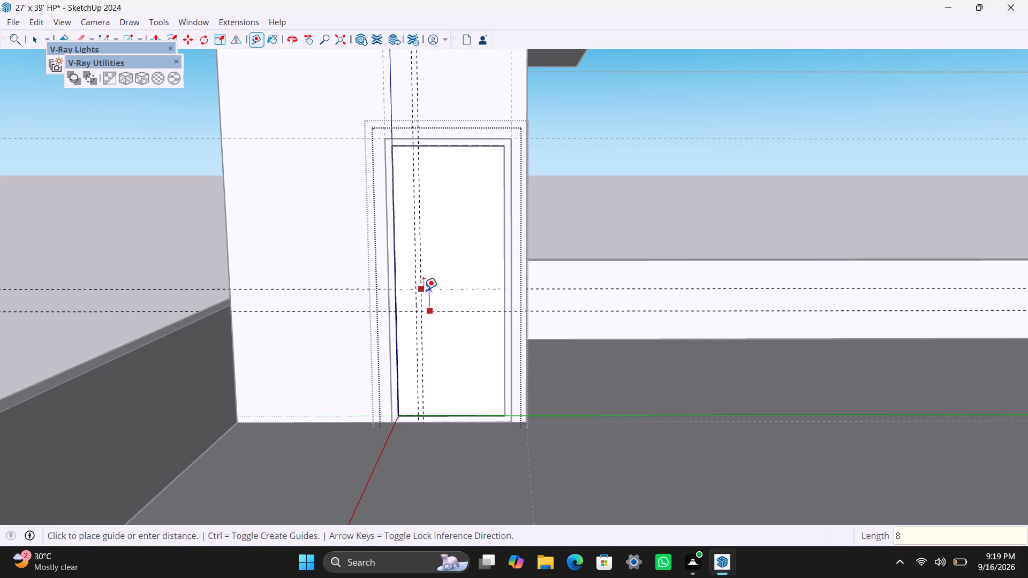
{"action": "key", "text": "shift+quotedbl"}
{"action": "key", "text": "Return"}
{"action": "key", "text": "space"}
Draw an 8" by 1.5" handle rectangle between the guides on the door panel and make it a group.
{"action": "scroll", "coordinate": [410, 310], "scroll_direction": "up", "scroll_amount": 3}
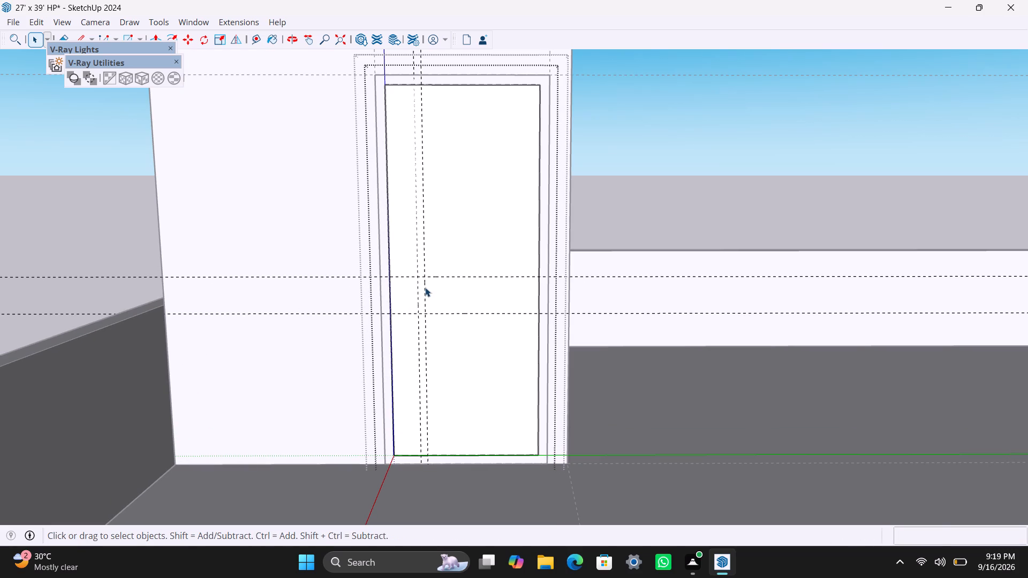
{"action": "key", "text": "r"}
{"action": "scroll", "coordinate": [425, 278], "scroll_direction": "up", "scroll_amount": 2}
{"action": "left_click", "coordinate": [424, 277]}
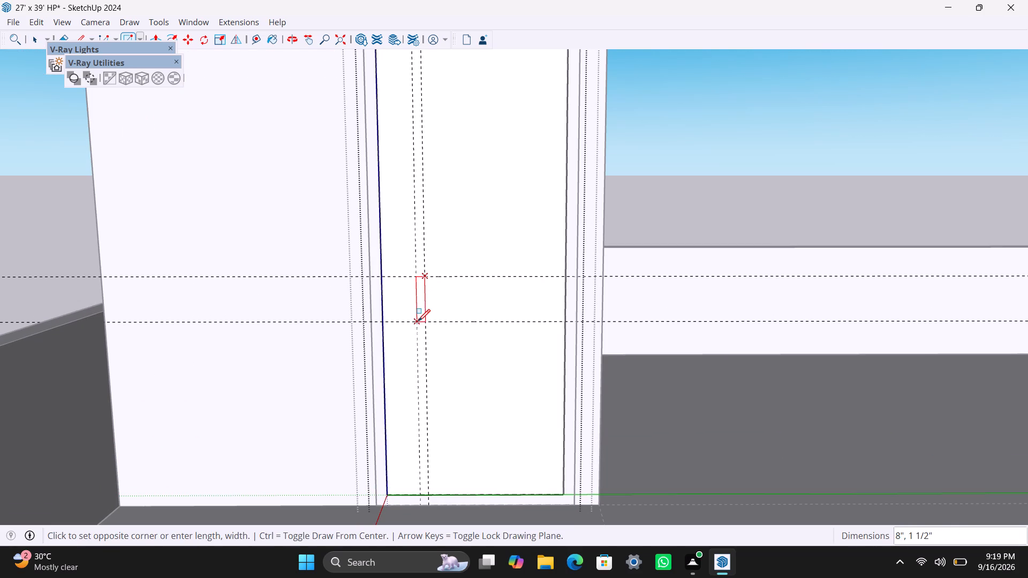
{"action": "left_click", "coordinate": [418, 321]}
{"action": "key", "text": "space"}
{"action": "double_click", "coordinate": [419, 306]}
{"action": "right_click", "coordinate": [420, 306]}
{"action": "left_click", "coordinate": [481, 125]}
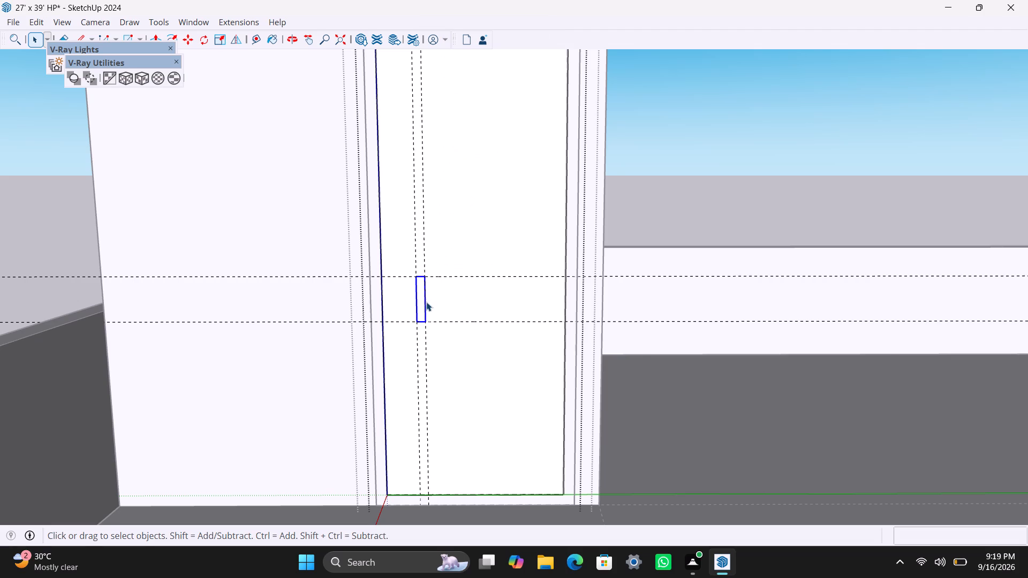
Open the handle group and extrude its face 0.5".
{"action": "scroll", "coordinate": [426, 303], "scroll_direction": "up", "scroll_amount": 2}
{"action": "triple_click", "coordinate": [416, 307]}
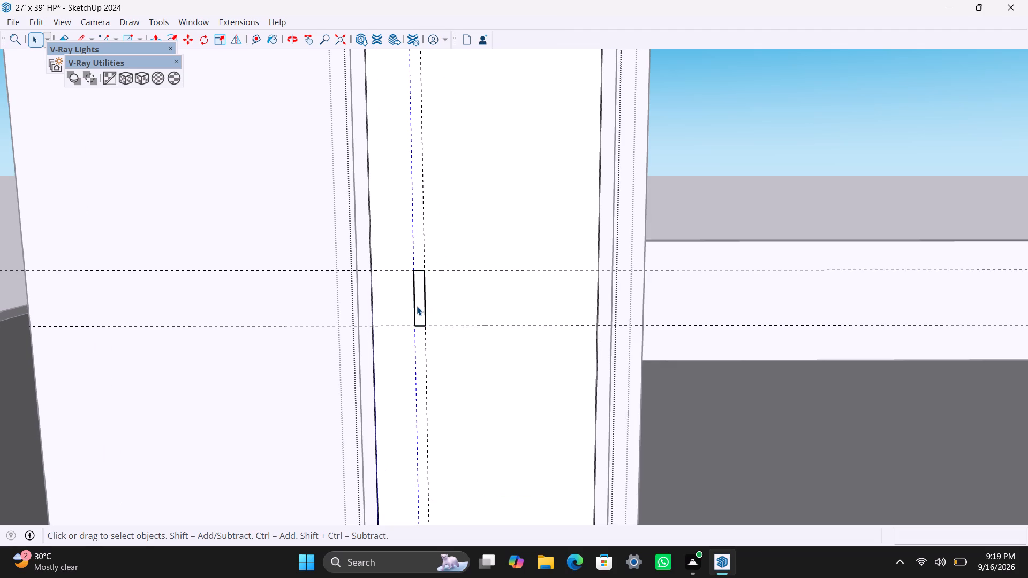
{"action": "triple_click", "coordinate": [418, 282]}
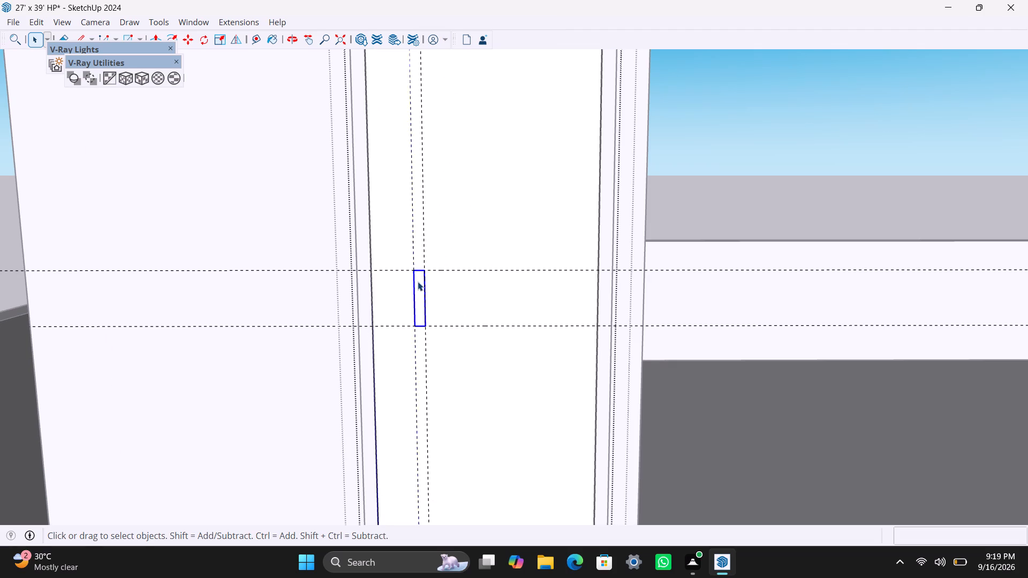
{"action": "key", "text": "p"}
{"action": "left_click", "coordinate": [418, 283]}
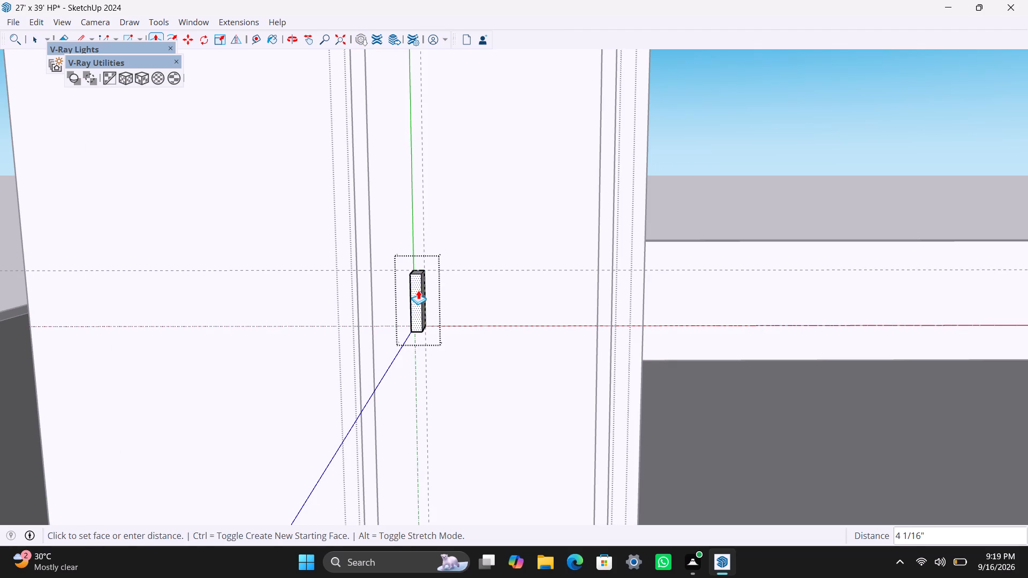
{"action": "type", "text": "0.5\""}
{"action": "key", "text": "Return"}
{"action": "key", "text": "space"}
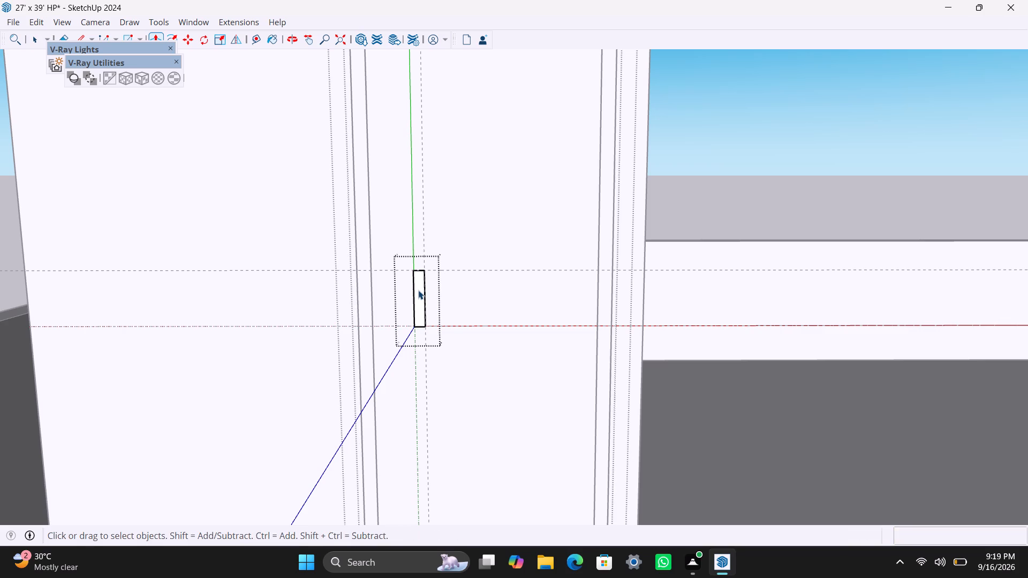
Close the handle and door groups, delete the construction guides around the stairwell, and save the model.
{"action": "scroll", "coordinate": [420, 318], "scroll_direction": "up", "scroll_amount": 2}
{"action": "middle_click_drag", "start_coordinate": [422, 310], "coordinate": [430, 415]}
{"action": "scroll", "coordinate": [426, 384], "scroll_direction": "down", "scroll_amount": 4}
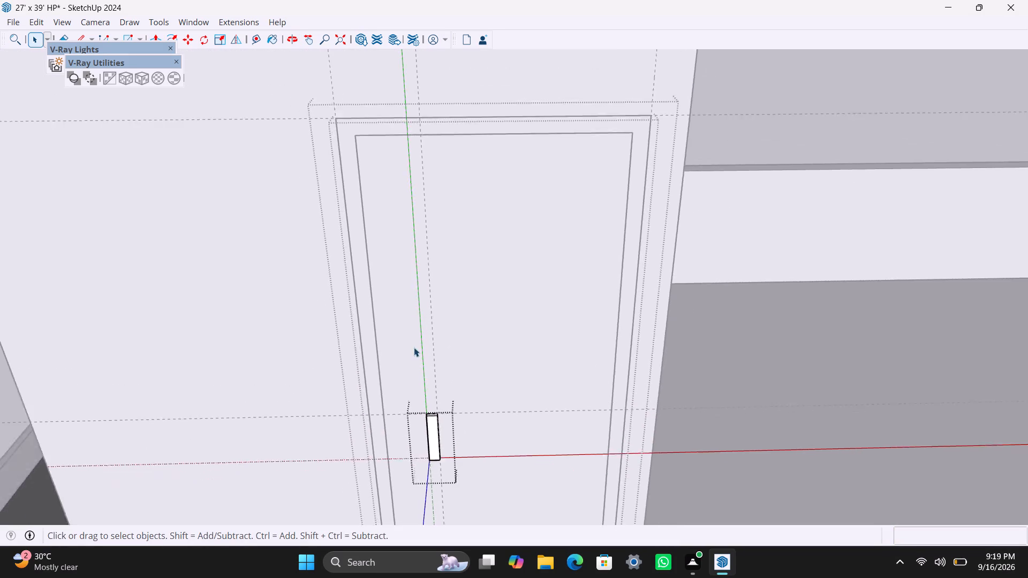
{"action": "scroll", "coordinate": [414, 347], "scroll_direction": "down", "scroll_amount": 12}
{"action": "triple_click", "coordinate": [217, 245]}
{"action": "triple_click", "coordinate": [182, 265]}
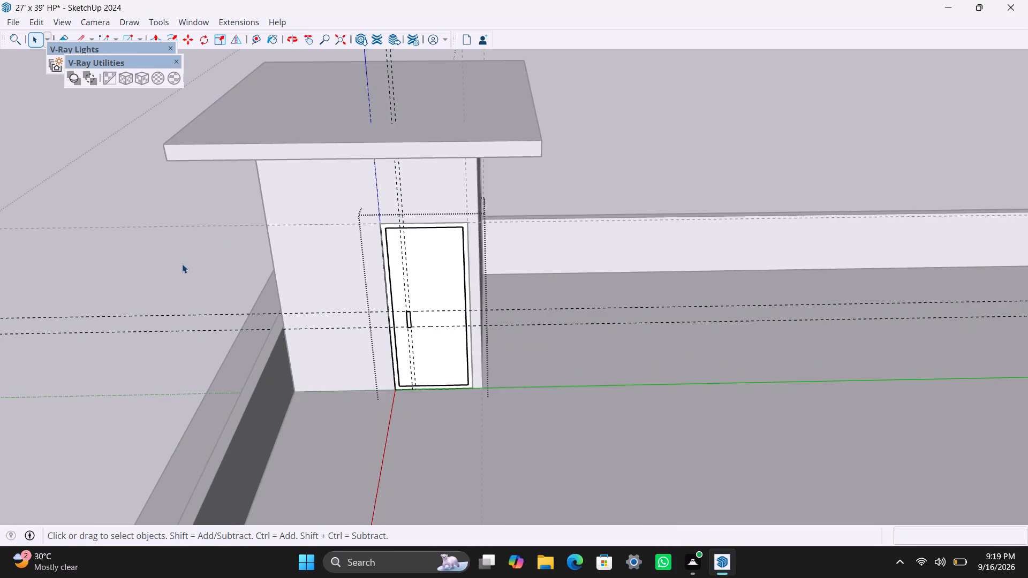
{"action": "left_click", "coordinate": [181, 263]}
{"action": "scroll", "coordinate": [272, 282], "scroll_direction": "down", "scroll_amount": 2}
{"action": "left_click", "coordinate": [43, 20]}
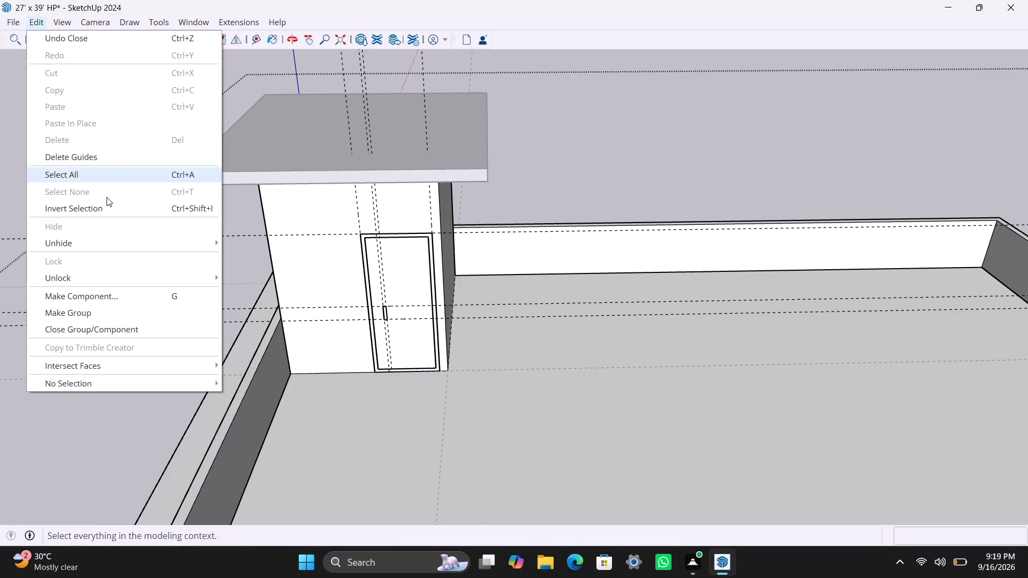
{"action": "left_click", "coordinate": [107, 154]}
{"action": "key", "text": "ctrl+s"}
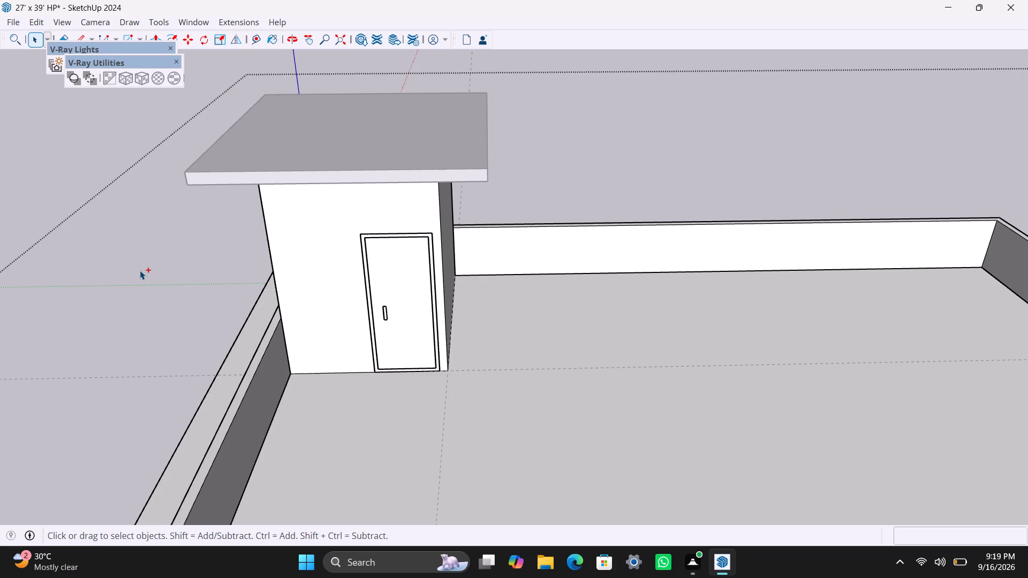
Exit the remaining group, delete the leftover roof guides, and save the model again.
{"action": "triple_click", "coordinate": [140, 270]}
{"action": "double_click", "coordinate": [138, 268]}
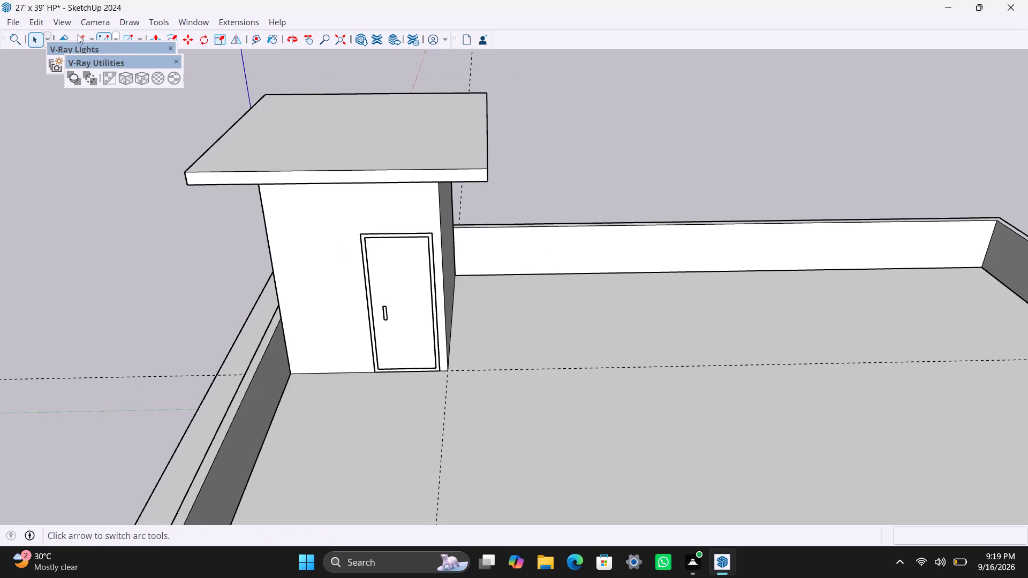
{"action": "left_click", "coordinate": [47, 19]}
{"action": "left_click", "coordinate": [33, 28]}
{"action": "left_click", "coordinate": [92, 156]}
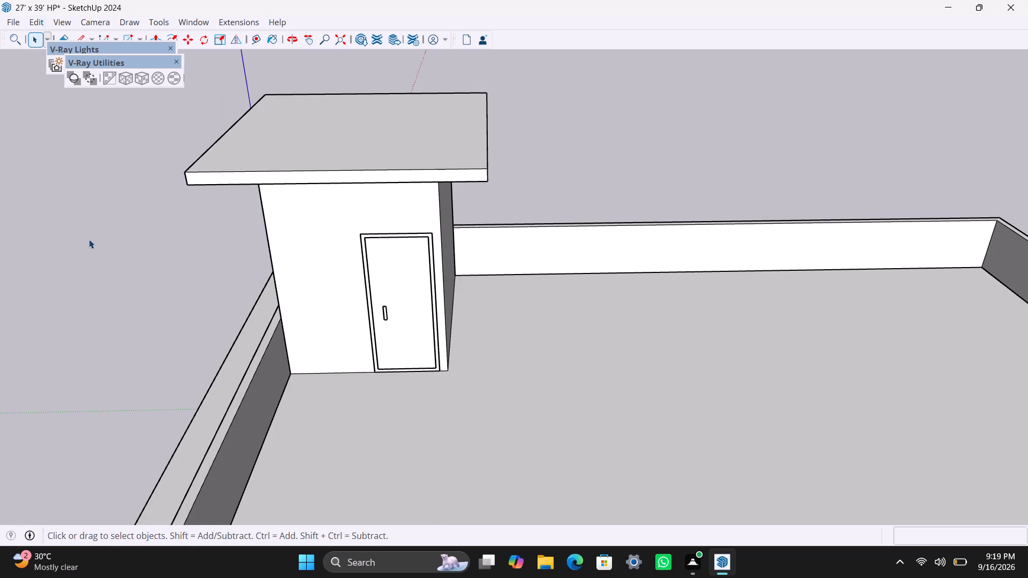
{"action": "key", "text": "ctrl+s"}
{"action": "key", "text": "space"}
{"action": "left_click", "coordinate": [95, 254]}
Offset the outline of the ground plot around the house 4.5" inward.
{"action": "scroll", "coordinate": [117, 336], "scroll_direction": "down", "scroll_amount": 14}
{"action": "middle_click_drag", "start_coordinate": [222, 389], "coordinate": [497, 272]}
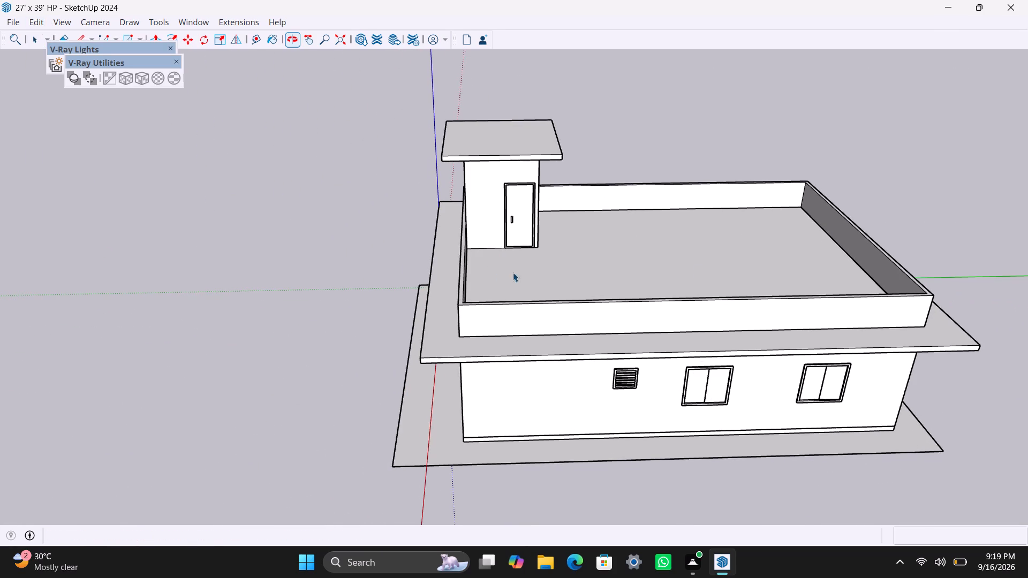
{"action": "middle_click_drag", "start_coordinate": [449, 299], "coordinate": [936, 280]}
{"action": "scroll", "coordinate": [563, 292], "scroll_direction": "up", "scroll_amount": 2}
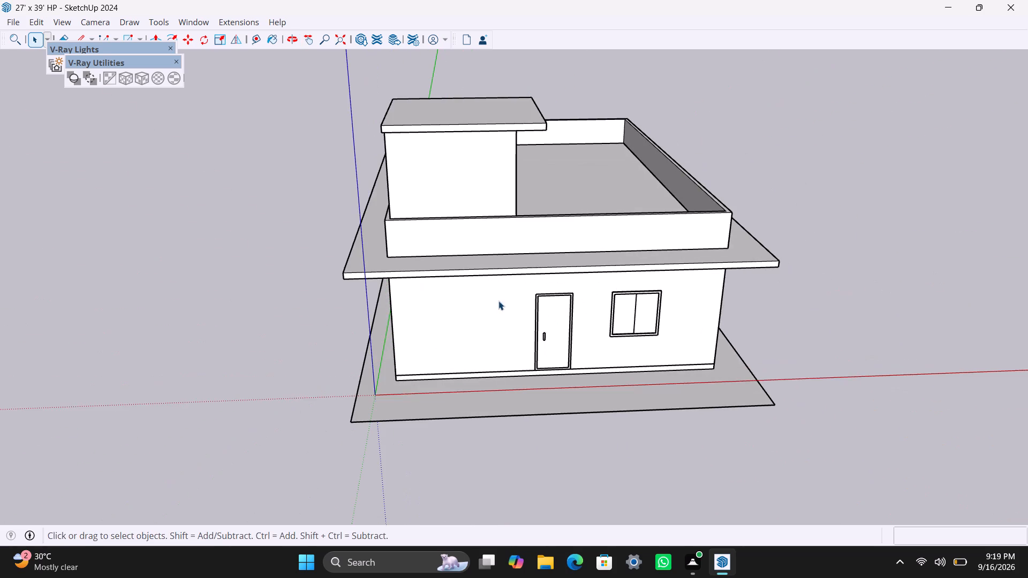
{"action": "middle_click_drag", "start_coordinate": [497, 301], "coordinate": [458, 354]}
{"action": "scroll", "coordinate": [440, 311], "scroll_direction": "up", "scroll_amount": 1}
{"action": "middle_click_drag", "start_coordinate": [427, 313], "coordinate": [397, 273]}
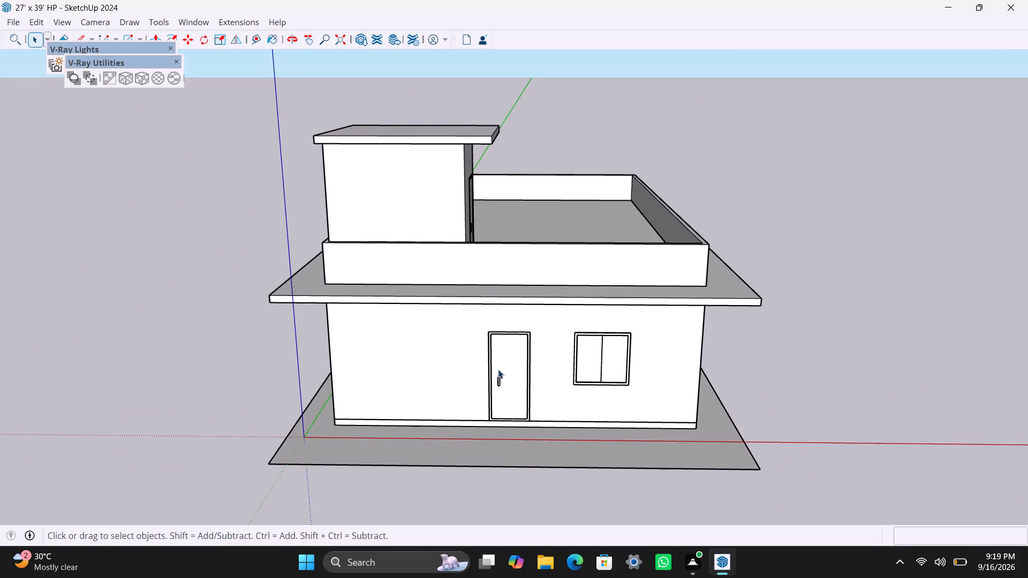
{"action": "scroll", "coordinate": [451, 382], "scroll_direction": "down", "scroll_amount": 2}
{"action": "triple_click", "coordinate": [448, 441]}
{"action": "scroll", "coordinate": [434, 437], "scroll_direction": "up", "scroll_amount": 2}
{"action": "scroll", "coordinate": [305, 436], "scroll_direction": "up", "scroll_amount": 2}
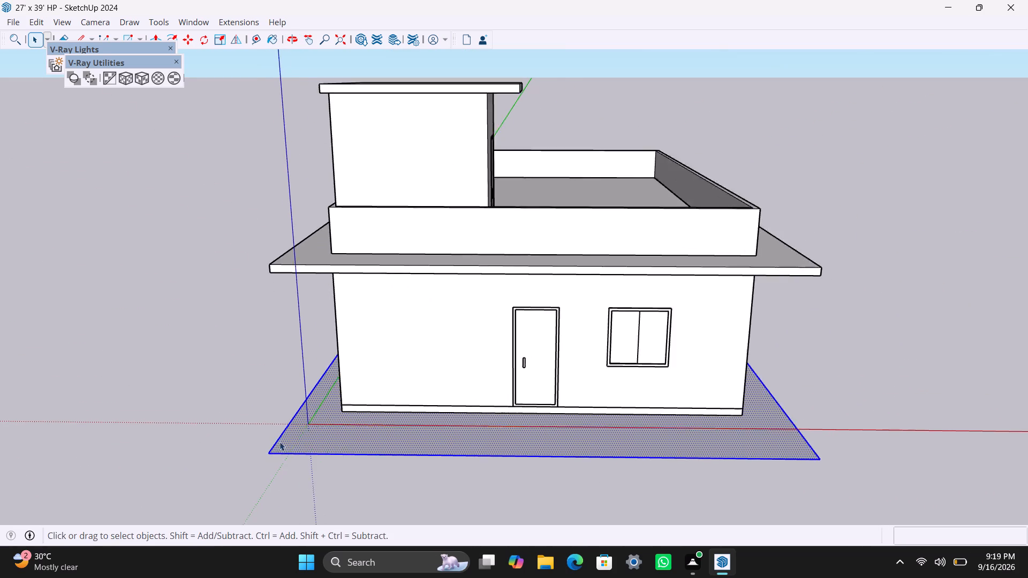
{"action": "middle_click_drag", "start_coordinate": [278, 445], "coordinate": [283, 492]}
{"action": "scroll", "coordinate": [289, 477], "scroll_direction": "up", "scroll_amount": 3}
{"action": "key", "text": "f"}
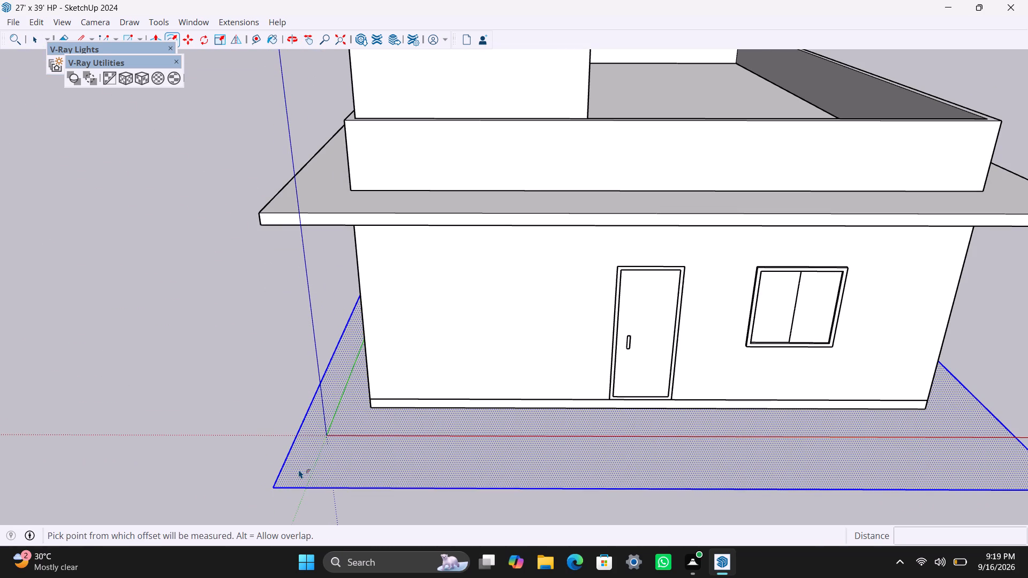
{"action": "left_click", "coordinate": [300, 469]}
{"action": "type", "text": "4.5\""}
{"action": "key", "text": "Return"}
{"action": "key", "text": "space"}
Draw a 4.5" line across the plot's front border strip, in front of the house and short of the main door.
{"action": "scroll", "coordinate": [376, 401], "scroll_direction": "down", "scroll_amount": 3}
{"action": "middle_click_drag", "start_coordinate": [376, 404], "coordinate": [374, 397]}
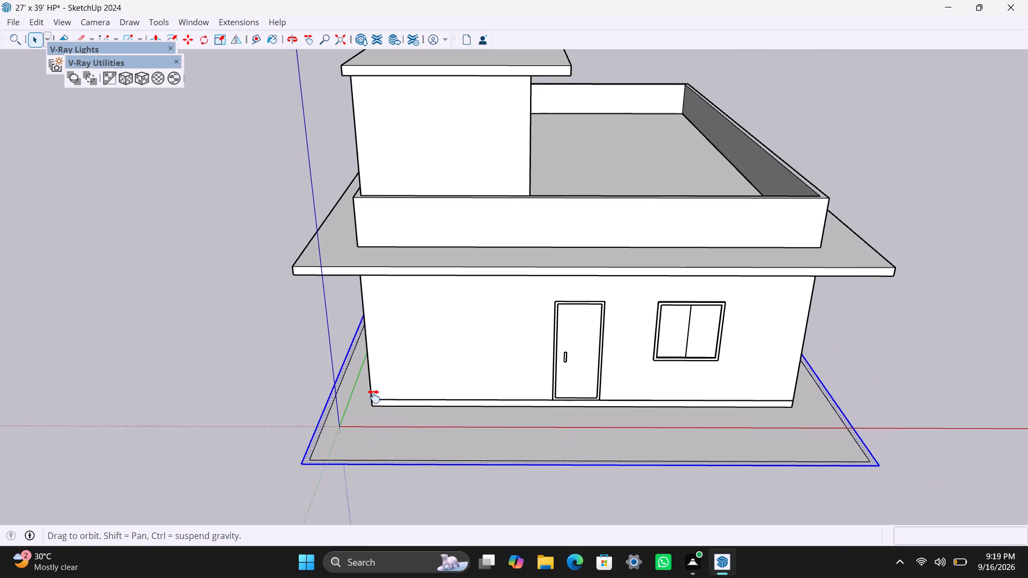
{"action": "middle_click_drag", "start_coordinate": [374, 397], "coordinate": [351, 330]}
{"action": "scroll", "coordinate": [445, 337], "scroll_direction": "up", "scroll_amount": 2}
{"action": "middle_click_drag", "start_coordinate": [424, 354], "coordinate": [427, 422]}
{"action": "scroll", "coordinate": [408, 451], "scroll_direction": "up", "scroll_amount": 2}
{"action": "middle_click_drag", "start_coordinate": [457, 425], "coordinate": [453, 423]}
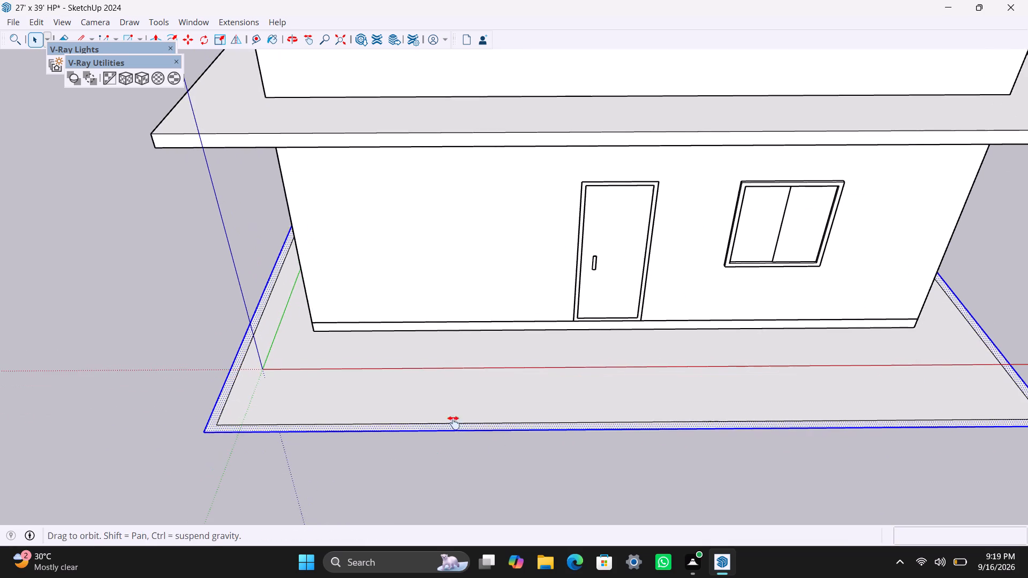
{"action": "middle_click_drag", "start_coordinate": [453, 423], "coordinate": [447, 420]}
{"action": "key", "text": "l"}
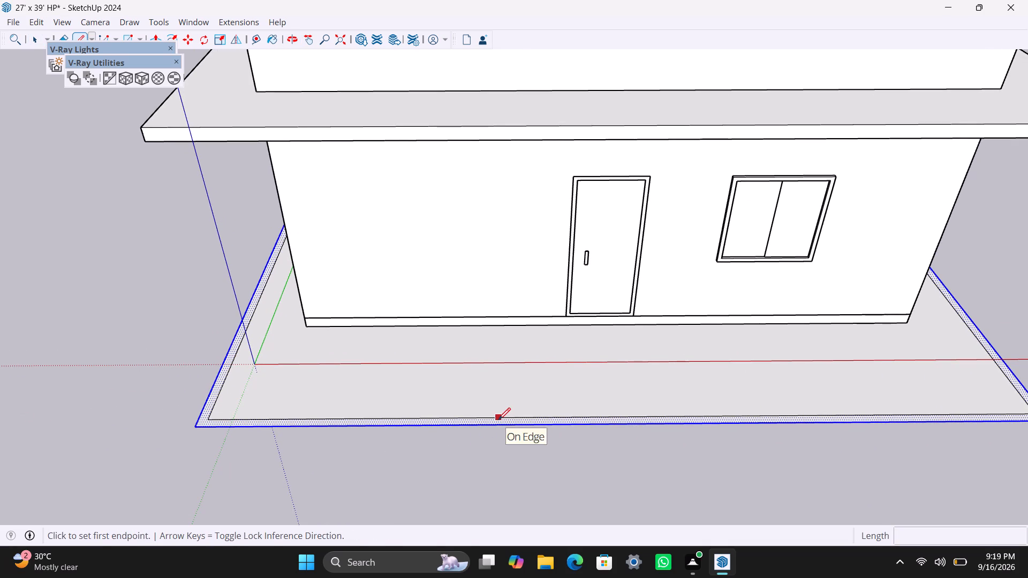
{"action": "left_click_drag", "start_coordinate": [498, 420], "coordinate": [501, 430]}
{"action": "left_click", "coordinate": [496, 425]}
{"action": "key", "text": "space"}
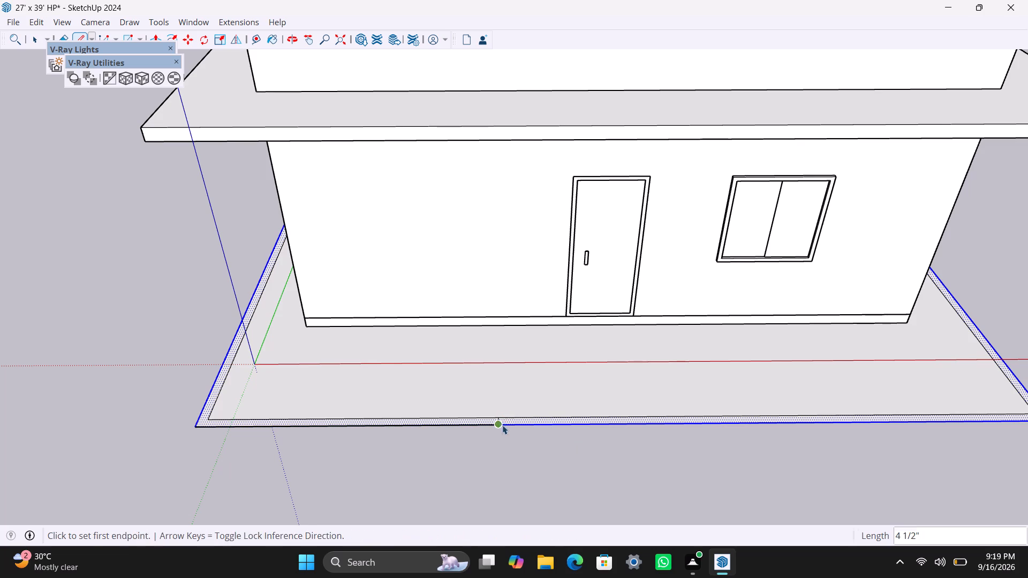
Copy the short dividing line 10' along the front border strip toward the window side.
{"action": "scroll", "coordinate": [507, 423], "scroll_direction": "up", "scroll_amount": 3}
{"action": "left_click", "coordinate": [496, 419]}
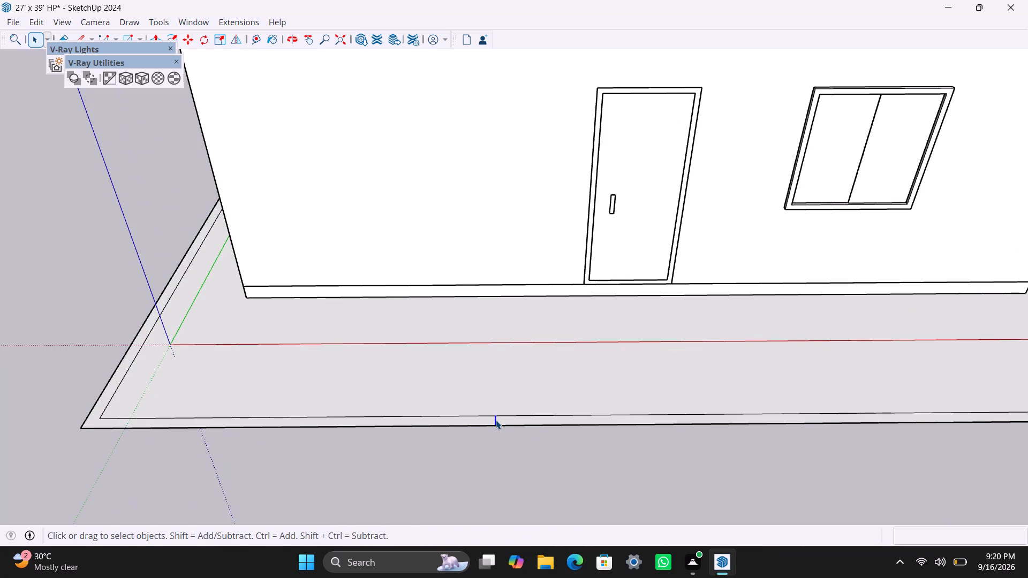
{"action": "key", "text": "m"}
{"action": "left_click", "coordinate": [493, 414]}
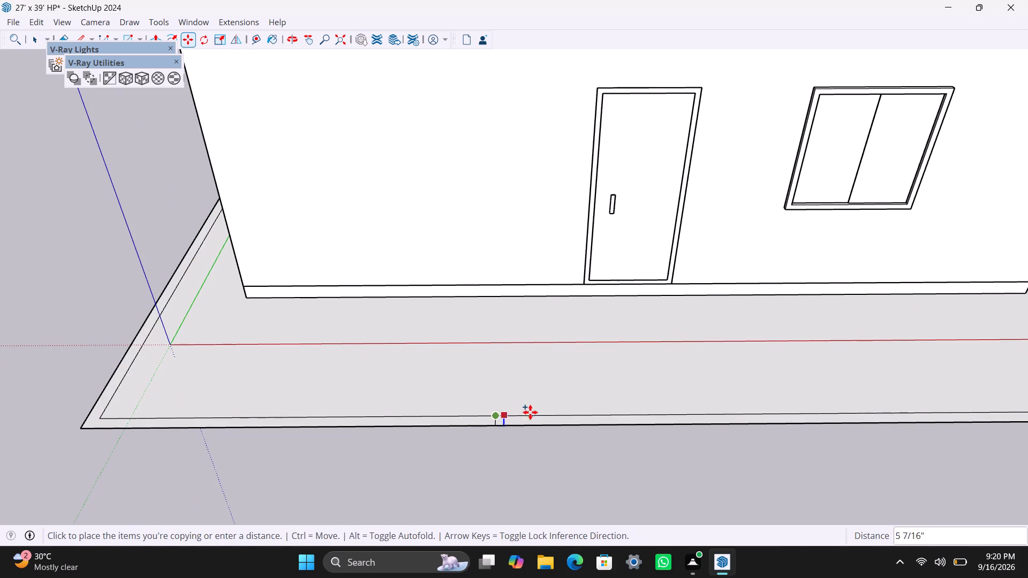
{"action": "key", "text": "1"}
{"action": "type", "text": "0'"}
{"action": "key", "text": "Return"}
{"action": "key", "text": "space"}
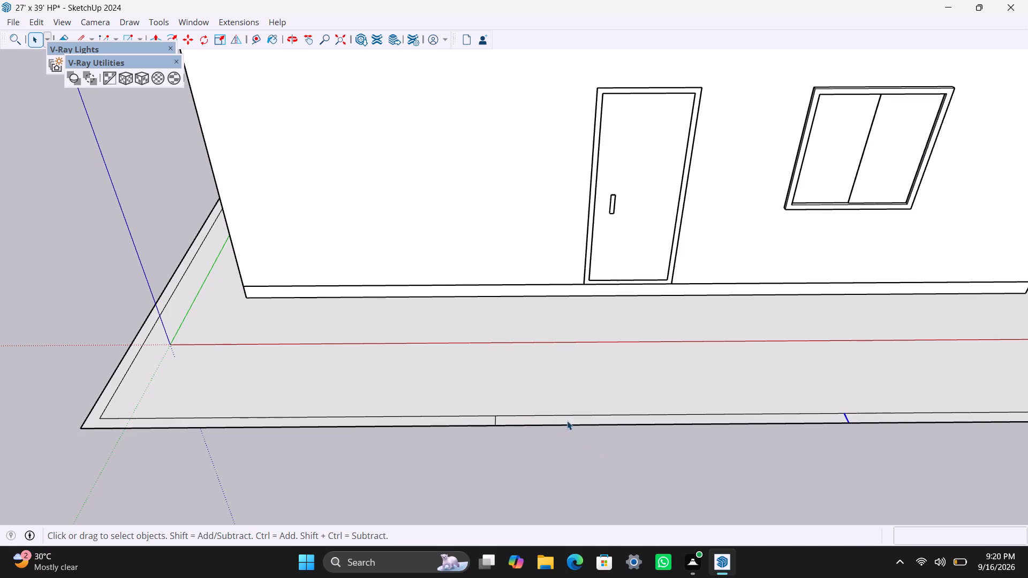
Delete the border strip's face and outer edge between the two dividing lines to leave a front gate opening.
{"action": "left_click", "coordinate": [568, 421]}
{"action": "key", "text": "Delete"}
{"action": "scroll", "coordinate": [584, 420], "scroll_direction": "up", "scroll_amount": 2}
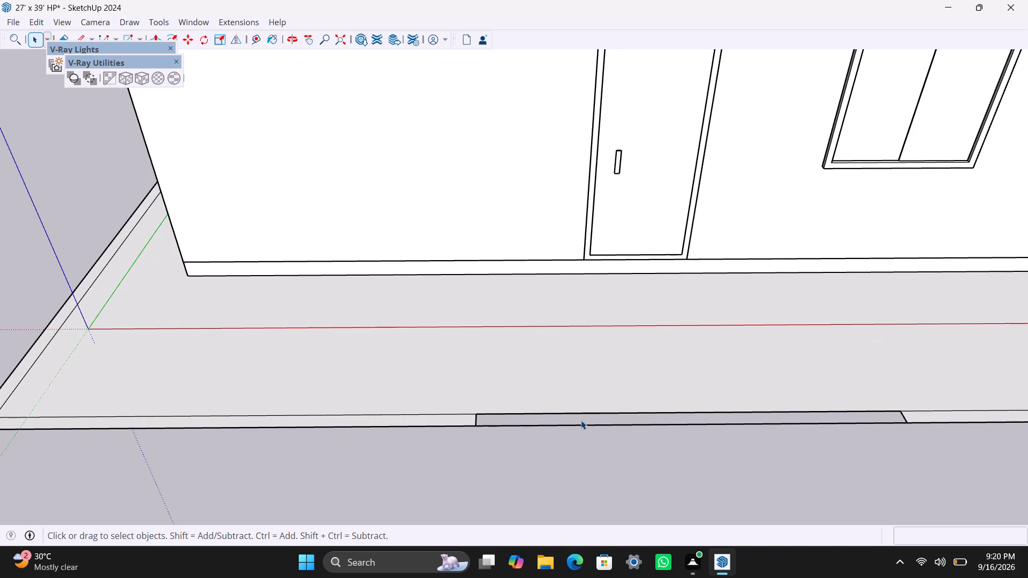
{"action": "left_click", "coordinate": [576, 410]}
{"action": "left_click", "coordinate": [577, 412]}
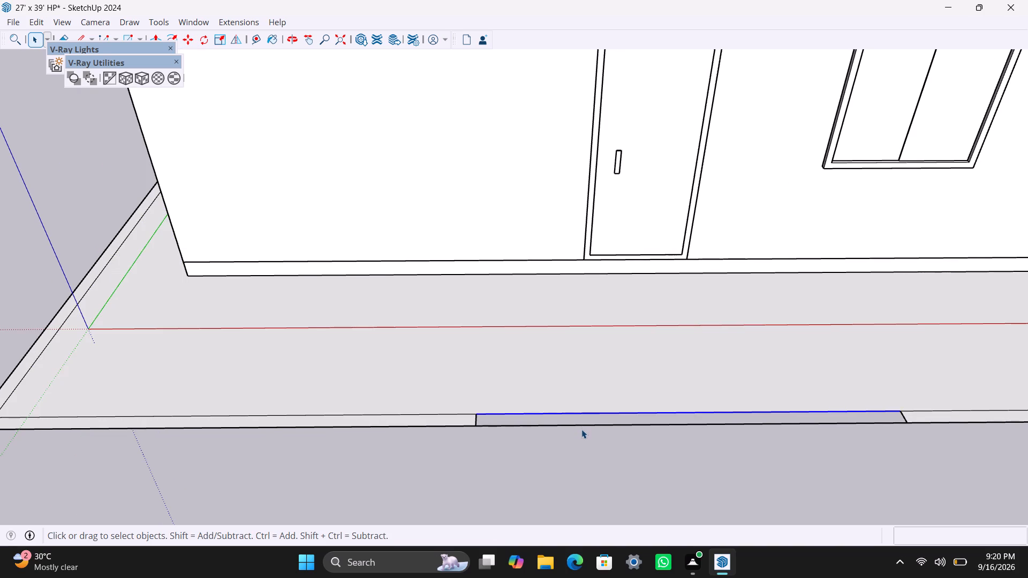
{"action": "left_click", "coordinate": [581, 429]}
{"action": "left_click", "coordinate": [581, 428]}
{"action": "left_click", "coordinate": [579, 426]}
{"action": "key", "text": "Delete"}
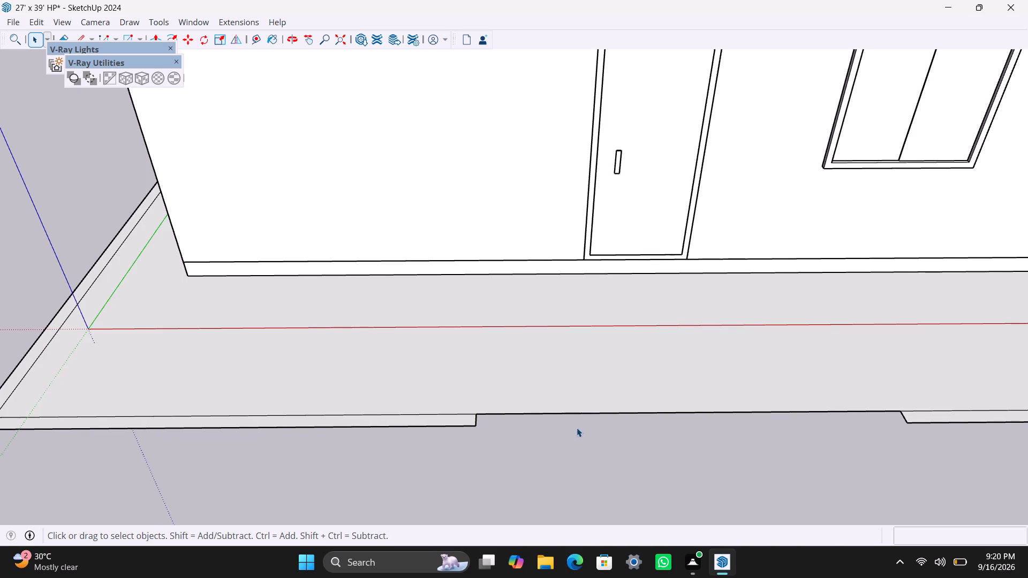
Extrude the remaining border strip up 6'6" to form the boundary wall.
{"action": "scroll", "coordinate": [525, 440], "scroll_direction": "down", "scroll_amount": 5}
{"action": "left_click", "coordinate": [402, 428]}
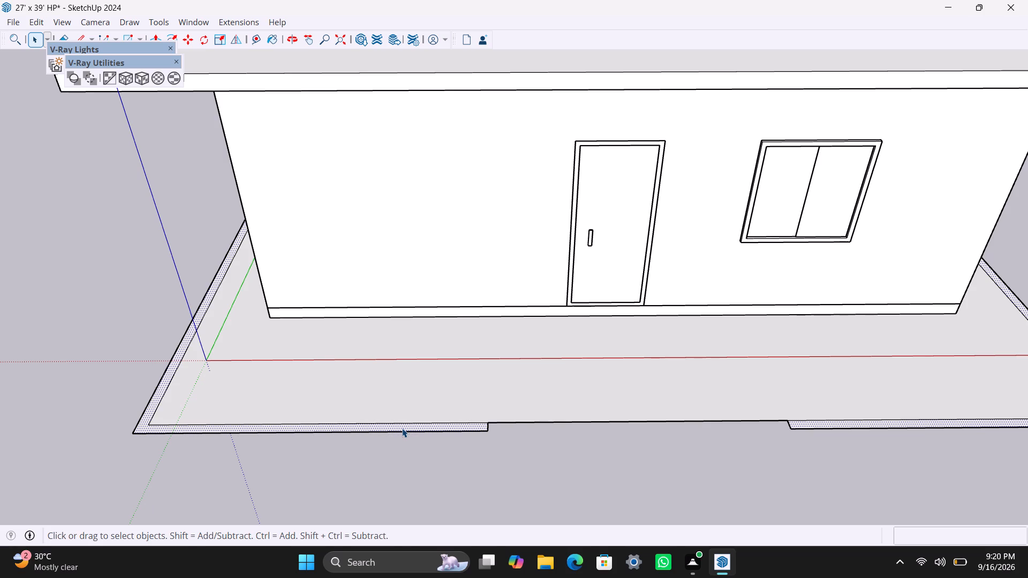
{"action": "key", "text": "p"}
{"action": "left_click_drag", "start_coordinate": [402, 428], "coordinate": [396, 396]}
{"action": "type", "text": "6'6\""}
{"action": "key", "text": "Return"}
{"action": "key", "text": "space"}
{"action": "scroll", "coordinate": [395, 396], "scroll_direction": "down", "scroll_amount": 4}
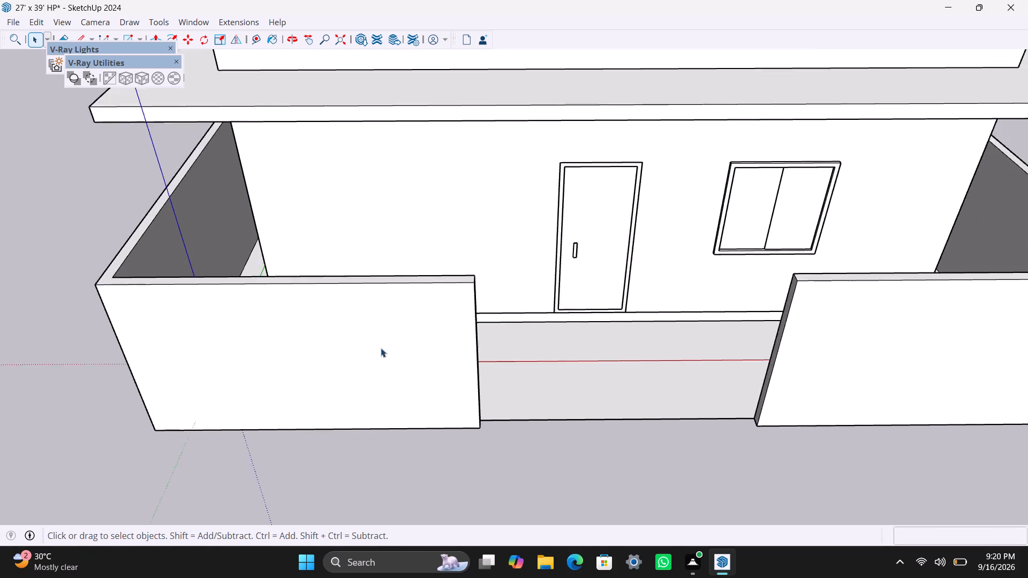
Clear the selection and save the model with the new boundary wall.
{"action": "scroll", "coordinate": [381, 348], "scroll_direction": "down", "scroll_amount": 6}
{"action": "left_click", "coordinate": [811, 246]}
{"action": "key", "text": "ctrl+s"}
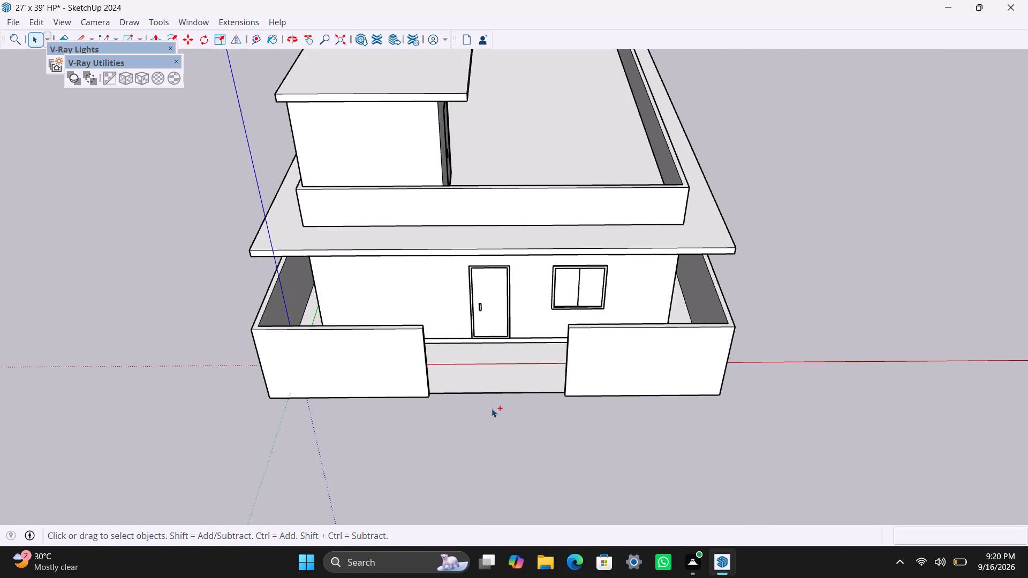
Examine the house front and the new boundary wall from several angles.
{"action": "scroll", "coordinate": [491, 411], "scroll_direction": "down", "scroll_amount": 2}
{"action": "middle_click_drag", "start_coordinate": [492, 425], "coordinate": [448, 397], "text": "shift"}
{"action": "scroll", "coordinate": [543, 393], "scroll_direction": "up", "scroll_amount": 2}
{"action": "middle_click_drag", "start_coordinate": [533, 401], "coordinate": [525, 337]}
{"action": "scroll", "coordinate": [527, 341], "scroll_direction": "down", "scroll_amount": 2}
{"action": "middle_click_drag", "start_coordinate": [554, 368], "coordinate": [599, 444], "text": "shift"}
{"action": "scroll", "coordinate": [585, 417], "scroll_direction": "up", "scroll_amount": 1}
{"action": "middle_click_drag", "start_coordinate": [587, 407], "coordinate": [584, 372]}
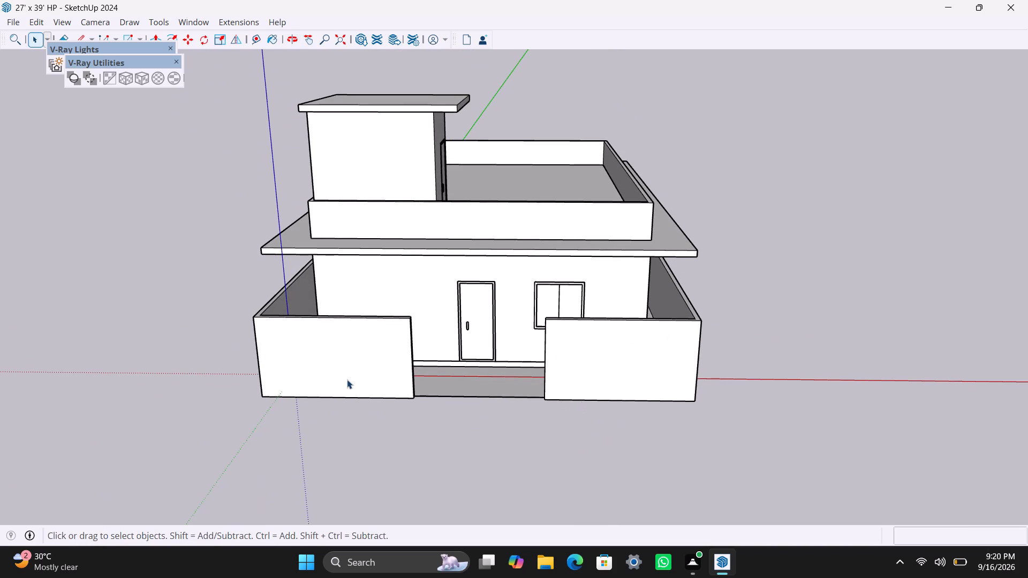
{"action": "scroll", "coordinate": [302, 367], "scroll_direction": "up", "scroll_amount": 2}
{"action": "middle_click_drag", "start_coordinate": [300, 348], "coordinate": [305, 337]}
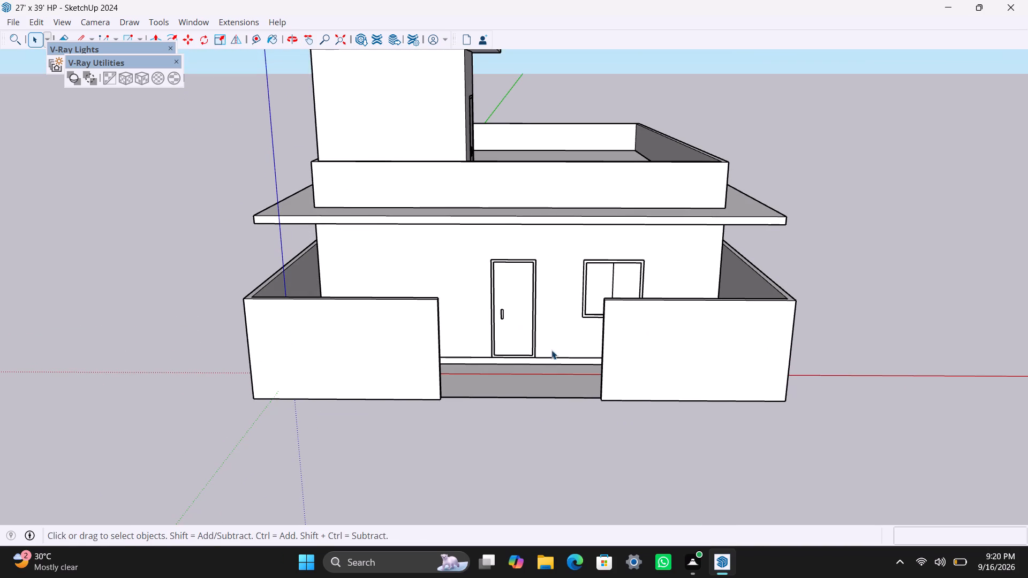
Draw a horizontal rectangle about 7'5" by 1'11" on the front boundary wall section below the window and make it a group.
{"action": "key", "text": "r"}
{"action": "key", "text": "space"}
{"action": "triple_click", "coordinate": [639, 363]}
{"action": "key", "text": "r"}
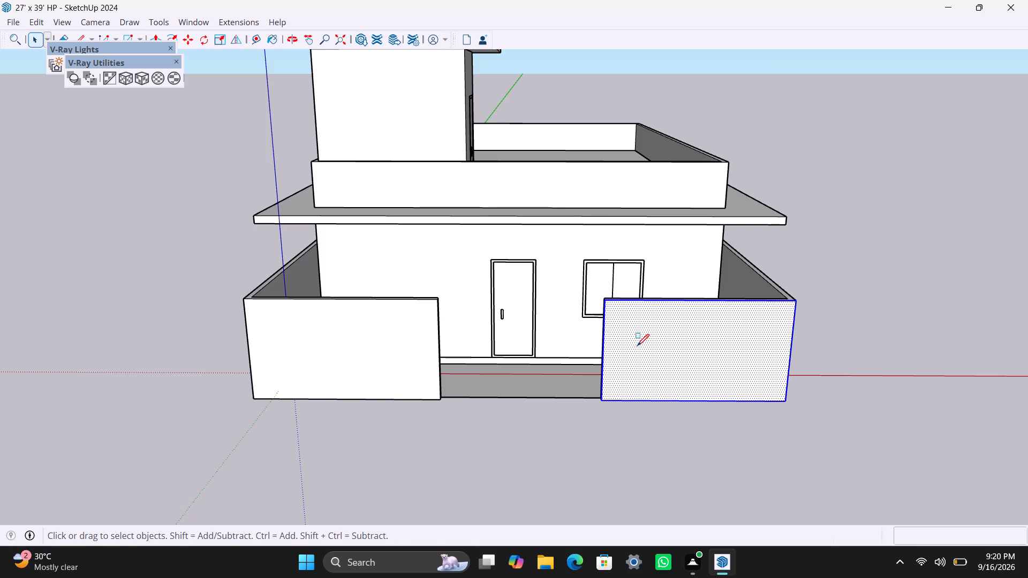
{"action": "left_click_drag", "start_coordinate": [635, 342], "coordinate": [637, 351]}
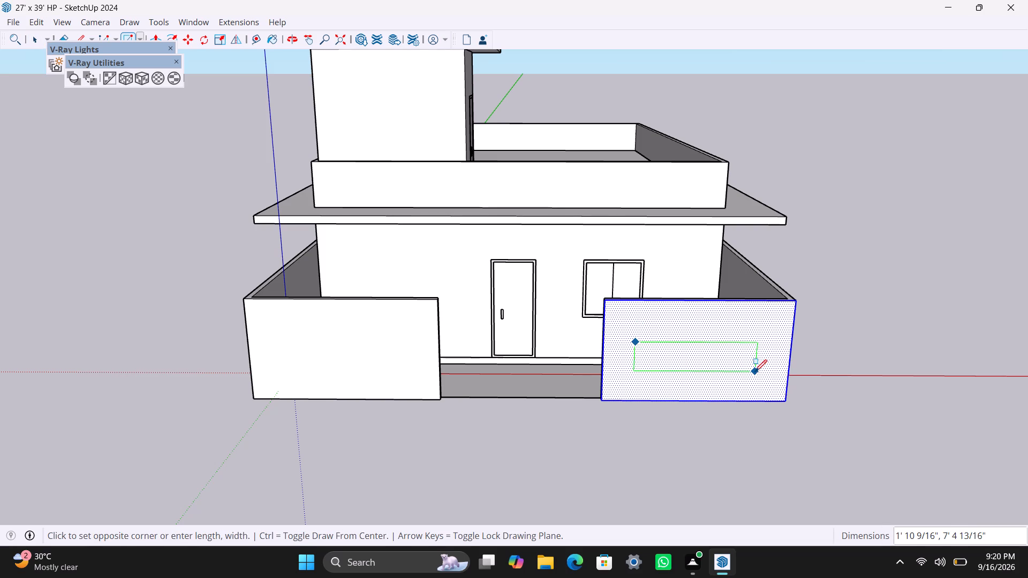
{"action": "left_click", "coordinate": [757, 371]}
{"action": "key", "text": "space"}
{"action": "double_click", "coordinate": [685, 356]}
{"action": "right_click", "coordinate": [685, 356]}
{"action": "left_click", "coordinate": [745, 171]}
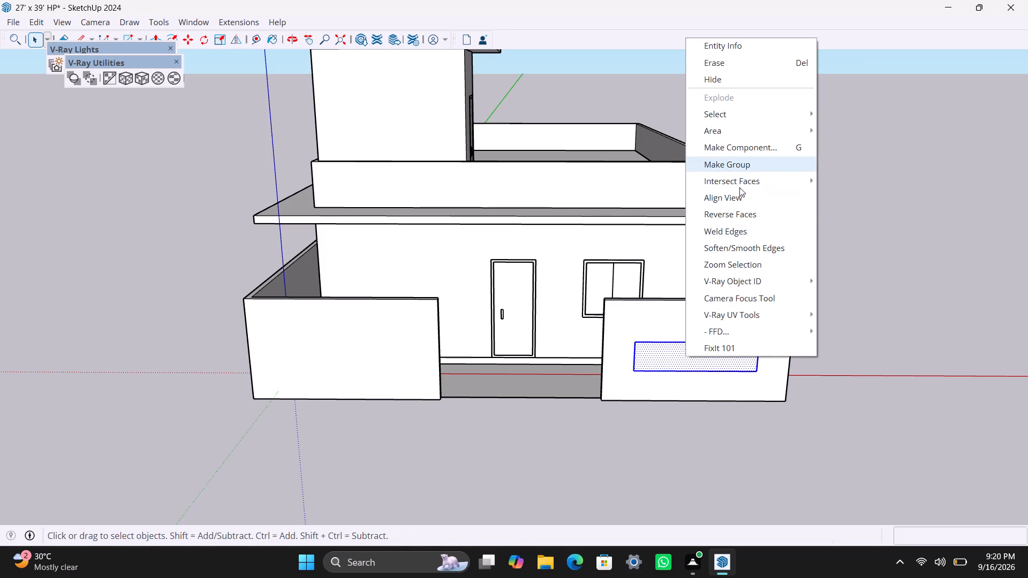
{"action": "scroll", "coordinate": [698, 360], "scroll_direction": "up", "scroll_amount": 2}
{"action": "left_click", "coordinate": [734, 171]}
Extrude the grouped rectangle 2' outward from the boundary wall to form a box.
{"action": "scroll", "coordinate": [671, 379], "scroll_direction": "up", "scroll_amount": 4}
{"action": "double_click", "coordinate": [674, 357]}
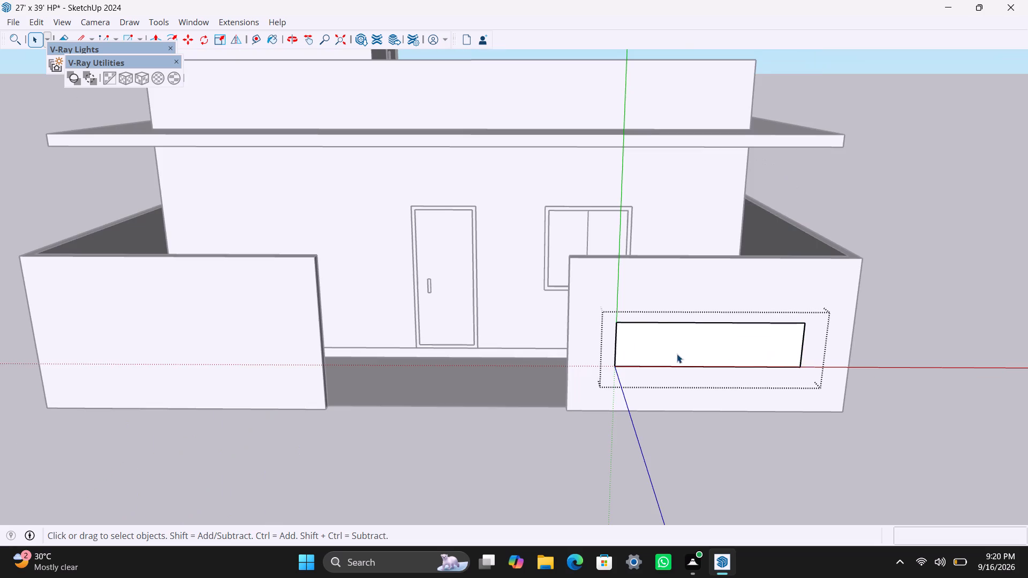
{"action": "left_click", "coordinate": [676, 354]}
{"action": "key", "text": "p"}
{"action": "left_click_drag", "start_coordinate": [677, 354], "coordinate": [687, 381]}
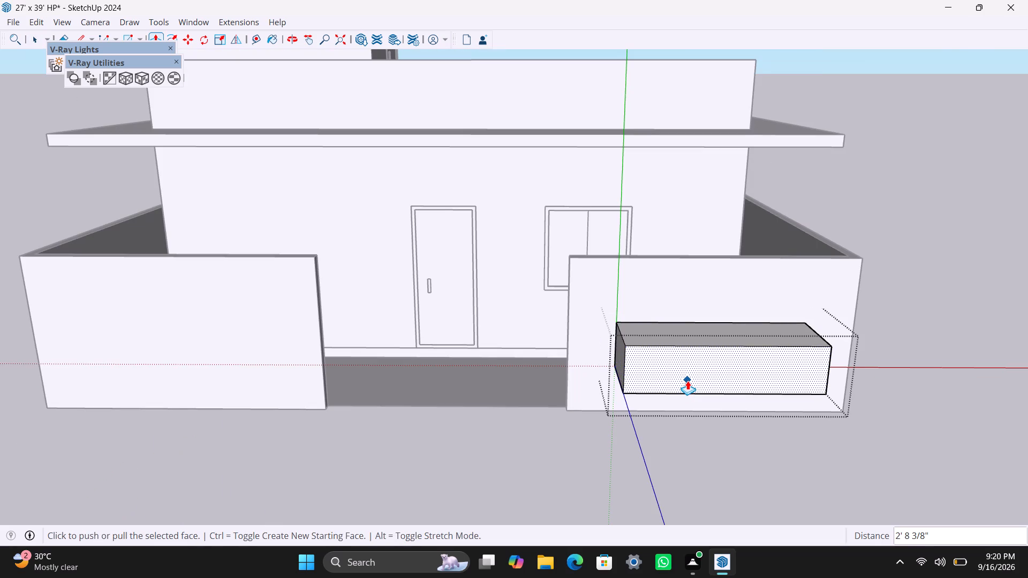
{"action": "type", "text": "2'"}
{"action": "key", "text": "Return"}
{"action": "key", "text": "space"}
Offset the outline of the box's top face inward about 4" to form a rim.
{"action": "middle_click_drag", "start_coordinate": [676, 325], "coordinate": [676, 450]}
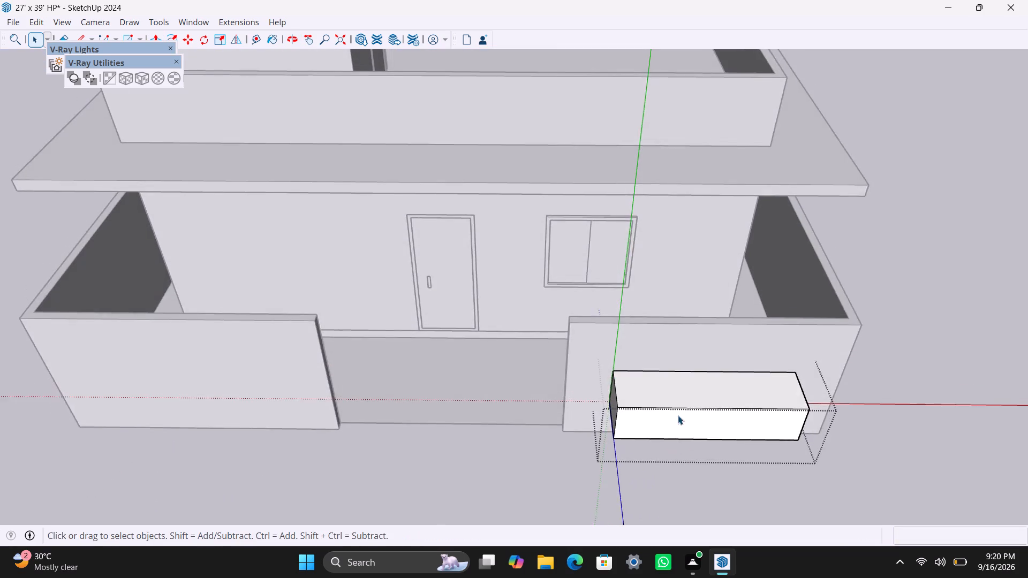
{"action": "scroll", "coordinate": [678, 402], "scroll_direction": "up", "scroll_amount": 2}
{"action": "double_click", "coordinate": [662, 393]}
{"action": "left_click", "coordinate": [646, 386]}
{"action": "key", "text": "f"}
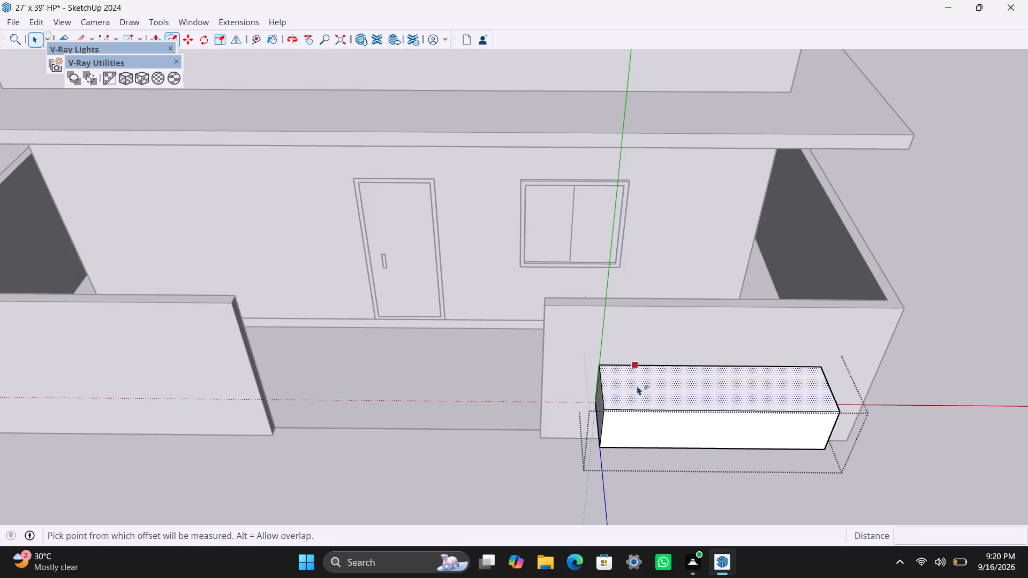
{"action": "left_click", "coordinate": [633, 381]}
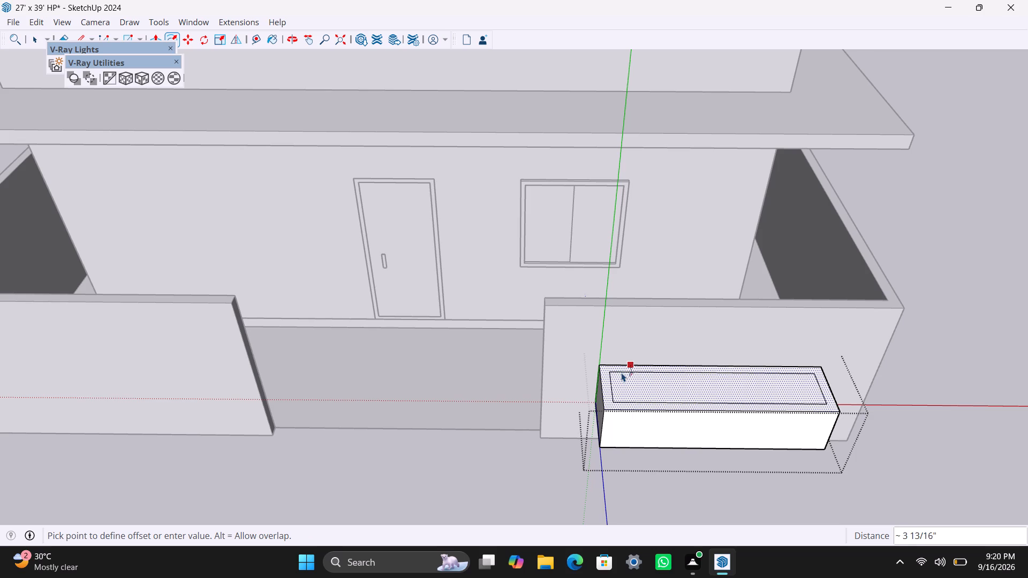
{"action": "left_click", "coordinate": [622, 372]}
{"action": "key", "text": "space"}
Push the inner top face of the box down about 6" to hollow it, and leave the group.
{"action": "left_click", "coordinate": [634, 385]}
{"action": "key", "text": "p"}
{"action": "left_click", "coordinate": [645, 392]}
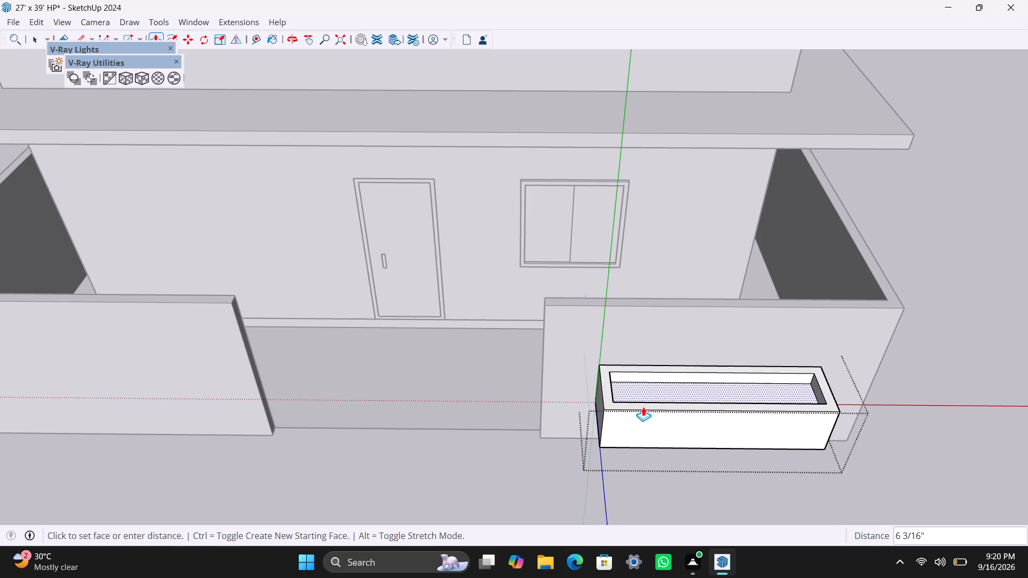
{"action": "left_click", "coordinate": [641, 414]}
{"action": "key", "text": "space"}
{"action": "left_click", "coordinate": [936, 401]}
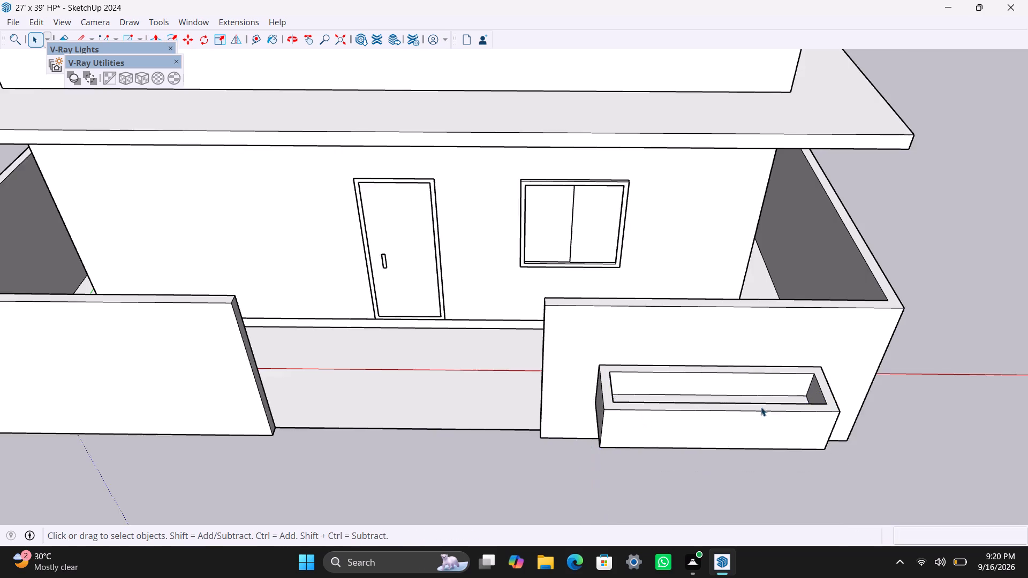
Reopen the box group and push the recess floor slightly deeper, then leave the group.
{"action": "scroll", "coordinate": [718, 399], "scroll_direction": "up", "scroll_amount": 1}
{"action": "middle_click_drag", "start_coordinate": [691, 403], "coordinate": [684, 454]}
{"action": "scroll", "coordinate": [643, 428], "scroll_direction": "up", "scroll_amount": 2}
{"action": "left_click", "coordinate": [643, 426]}
{"action": "triple_click", "coordinate": [643, 426]}
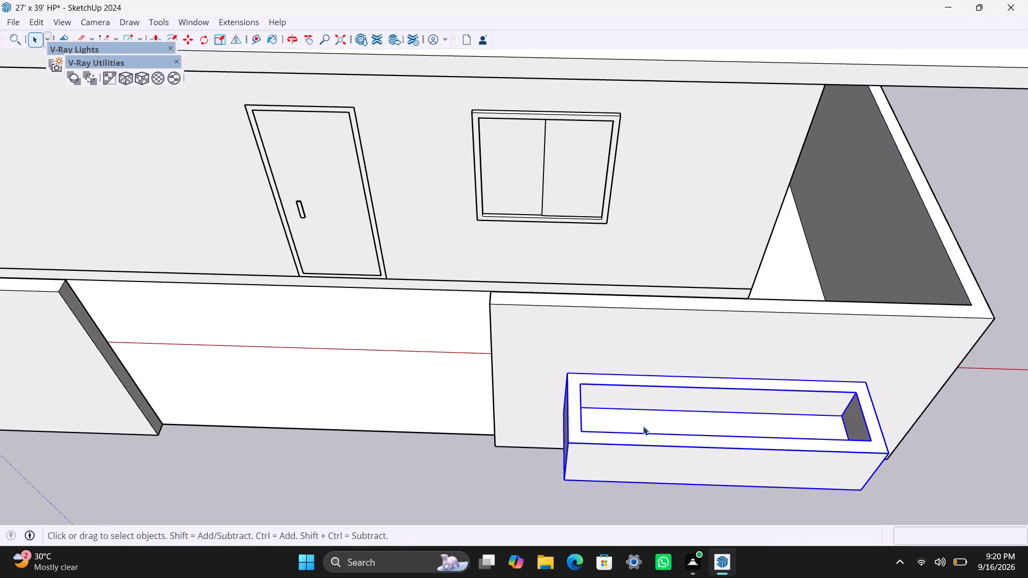
{"action": "left_click", "coordinate": [643, 426]}
{"action": "scroll", "coordinate": [641, 425], "scroll_direction": "up", "scroll_amount": 3}
{"action": "left_click", "coordinate": [641, 423]}
{"action": "key", "text": "p"}
{"action": "left_click_drag", "start_coordinate": [640, 423], "coordinate": [641, 433]}
{"action": "key", "text": "space"}
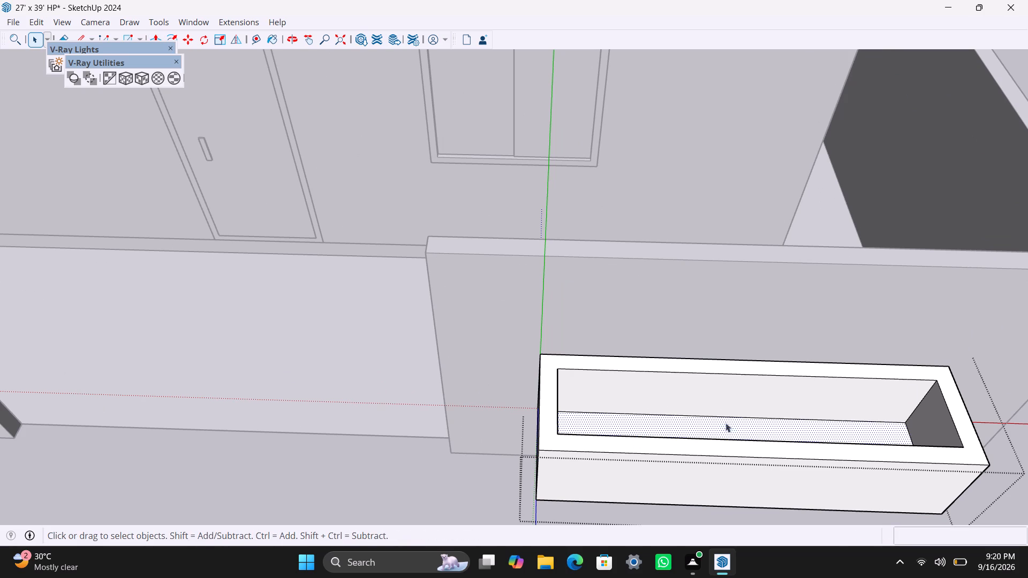
{"action": "scroll", "coordinate": [853, 421], "scroll_direction": "down", "scroll_amount": 9}
{"action": "left_click", "coordinate": [936, 356]}
Move the hollow box about 1' straight down along the wall face, toward the wall's base.
{"action": "scroll", "coordinate": [806, 446], "scroll_direction": "up", "scroll_amount": 2}
{"action": "middle_click_drag", "start_coordinate": [710, 453], "coordinate": [689, 412]}
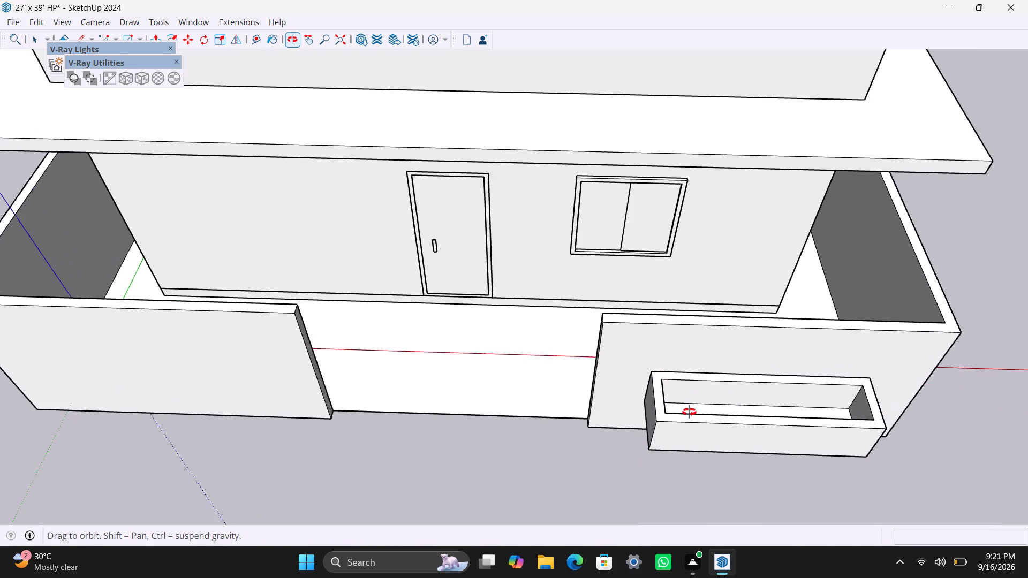
{"action": "middle_click_drag", "start_coordinate": [689, 412], "coordinate": [675, 261]}
{"action": "left_click", "coordinate": [653, 351]}
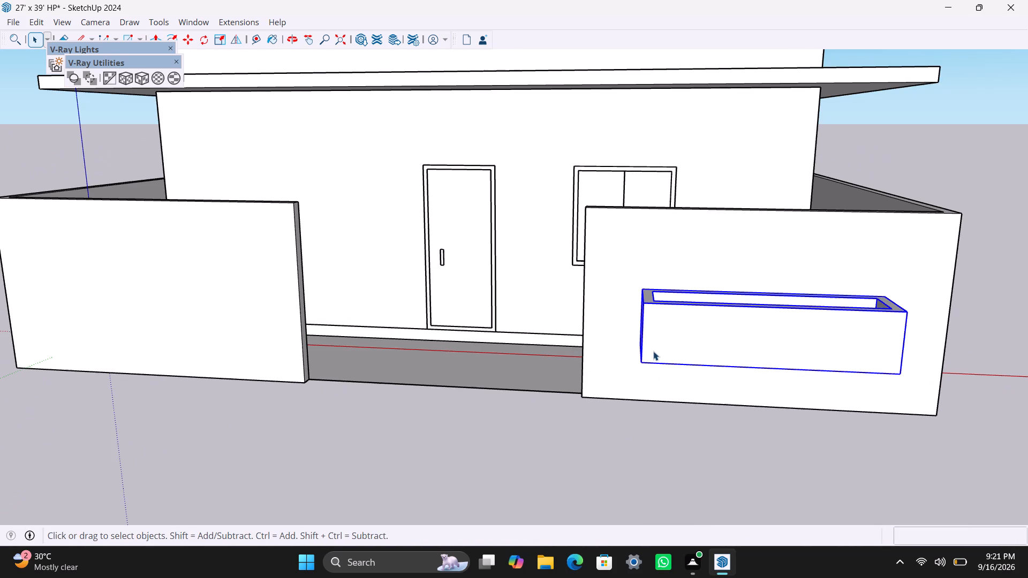
{"action": "key", "text": "m"}
{"action": "left_click", "coordinate": [645, 287]}
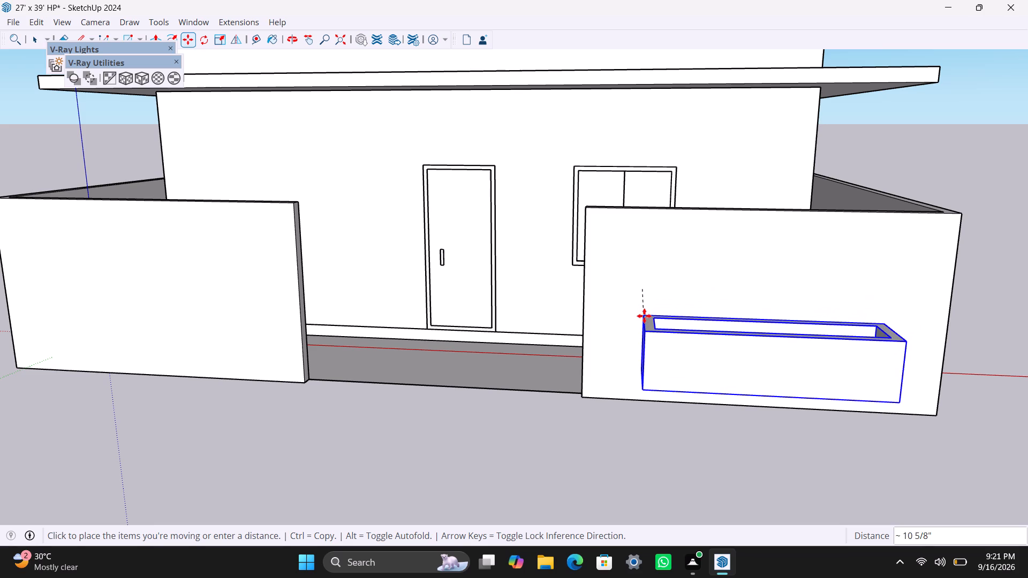
{"action": "left_click", "coordinate": [642, 320]}
{"action": "key", "text": "space"}
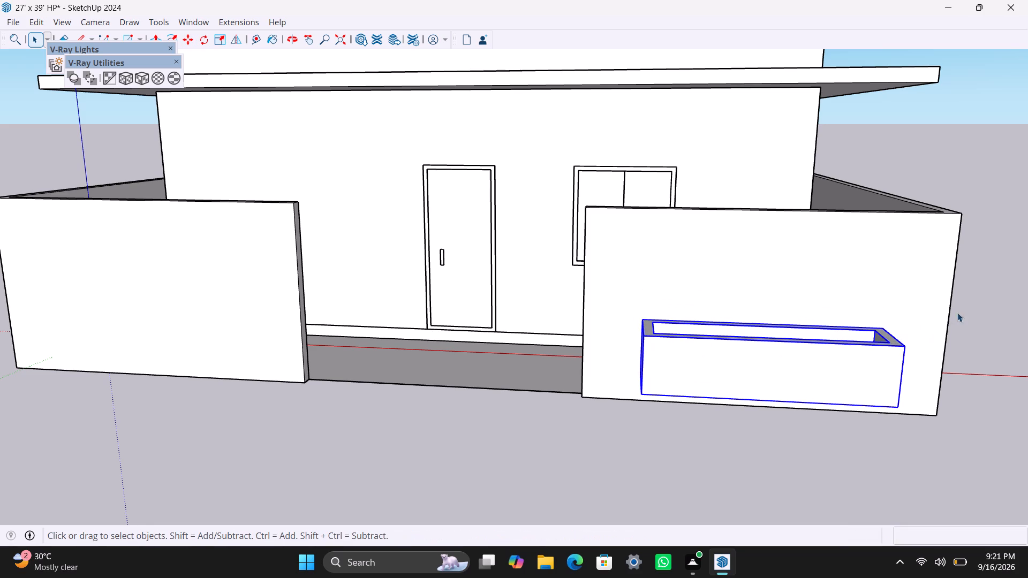
{"action": "left_click", "coordinate": [958, 311]}
Draw an upright rectangle about 1'5" by 5' near the outer end of the other front wall section, group it and open the group.
{"action": "scroll", "coordinate": [581, 367], "scroll_direction": "down", "scroll_amount": 7}
{"action": "middle_click_drag", "start_coordinate": [378, 425], "coordinate": [486, 436]}
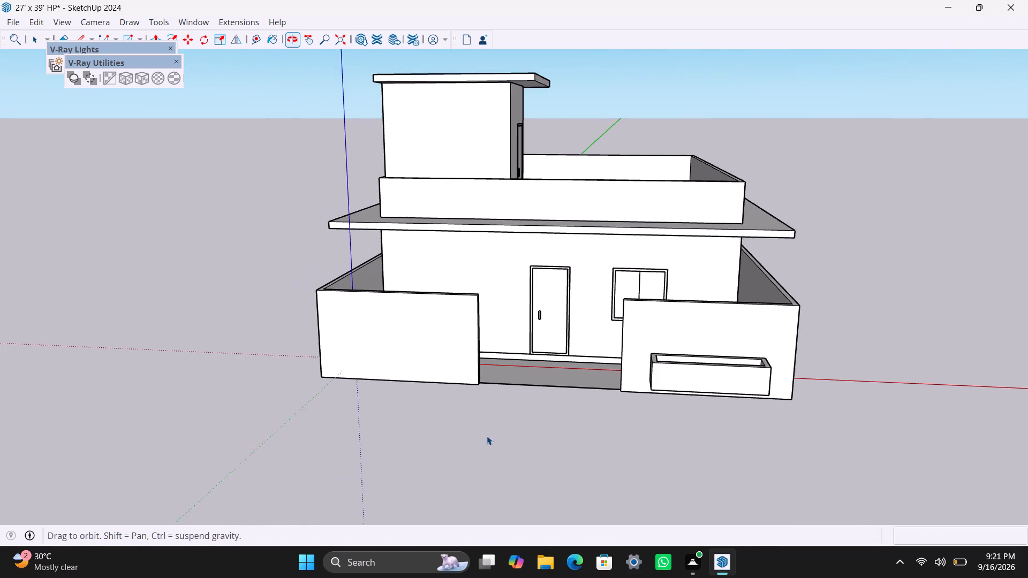
{"action": "scroll", "coordinate": [483, 435], "scroll_direction": "up", "scroll_amount": 1}
{"action": "middle_click_drag", "start_coordinate": [500, 460], "coordinate": [536, 464]}
{"action": "scroll", "coordinate": [379, 354], "scroll_direction": "up", "scroll_amount": 2}
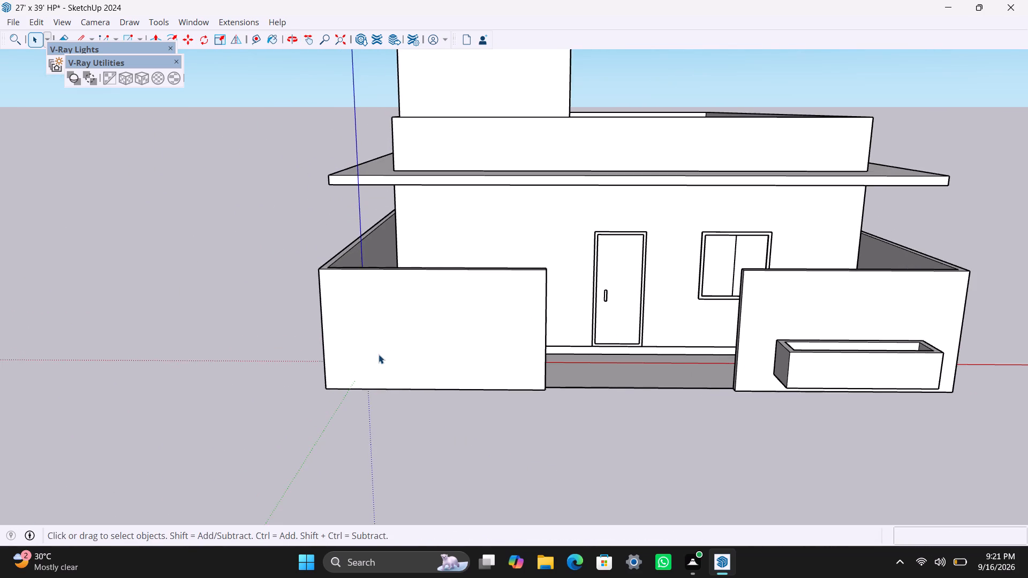
{"action": "middle_click_drag", "start_coordinate": [379, 354], "coordinate": [394, 360]}
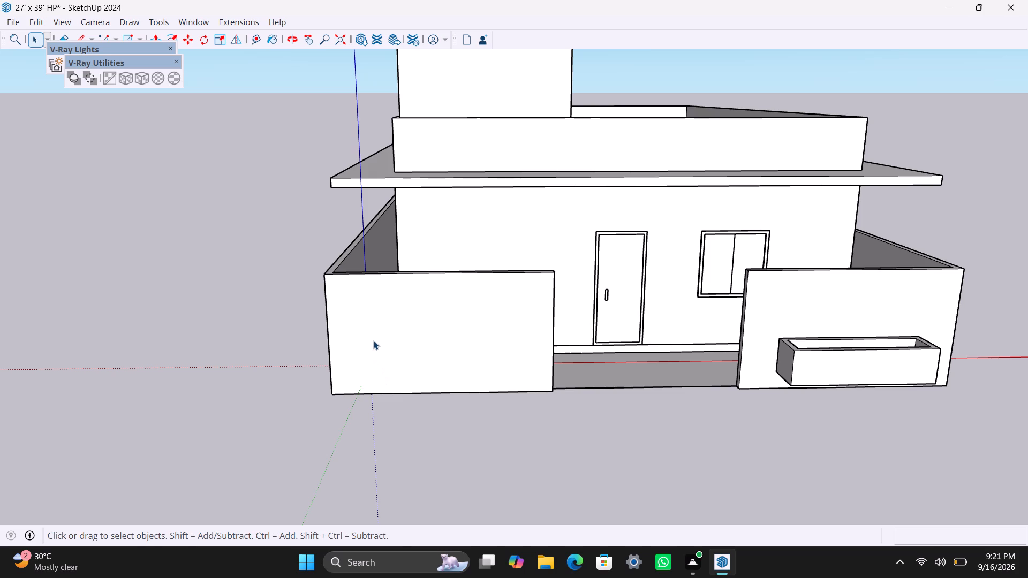
{"action": "key", "text": "r"}
{"action": "left_click_drag", "start_coordinate": [350, 290], "coordinate": [350, 300]}
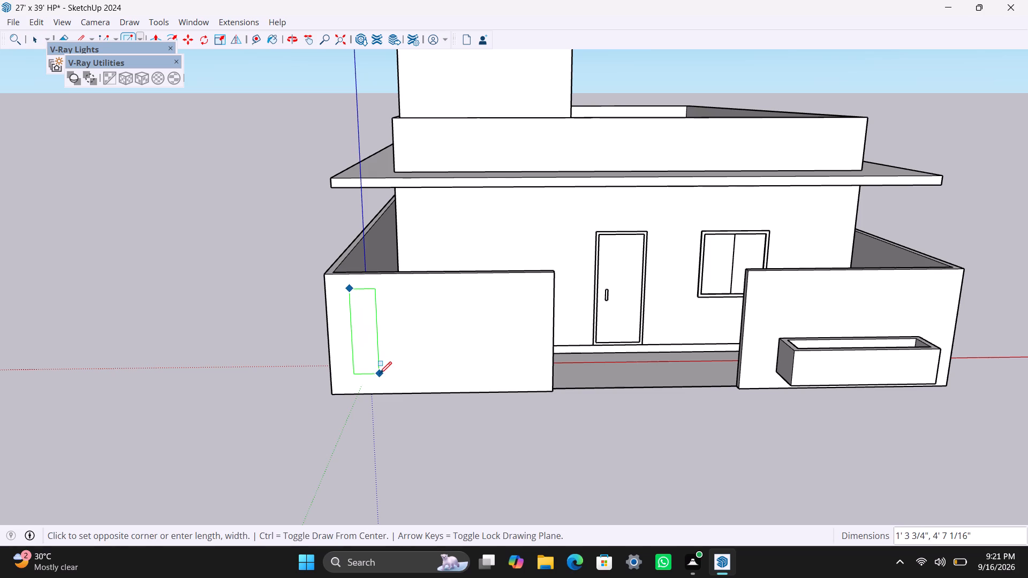
{"action": "left_click", "coordinate": [382, 381]}
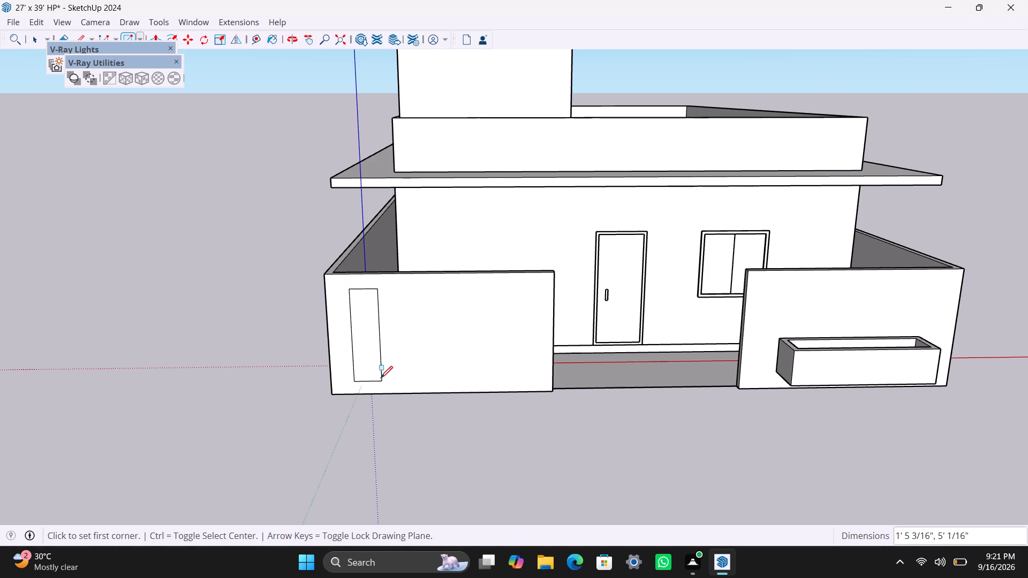
{"action": "key", "text": "space"}
{"action": "double_click", "coordinate": [366, 351]}
{"action": "right_click", "coordinate": [366, 351]}
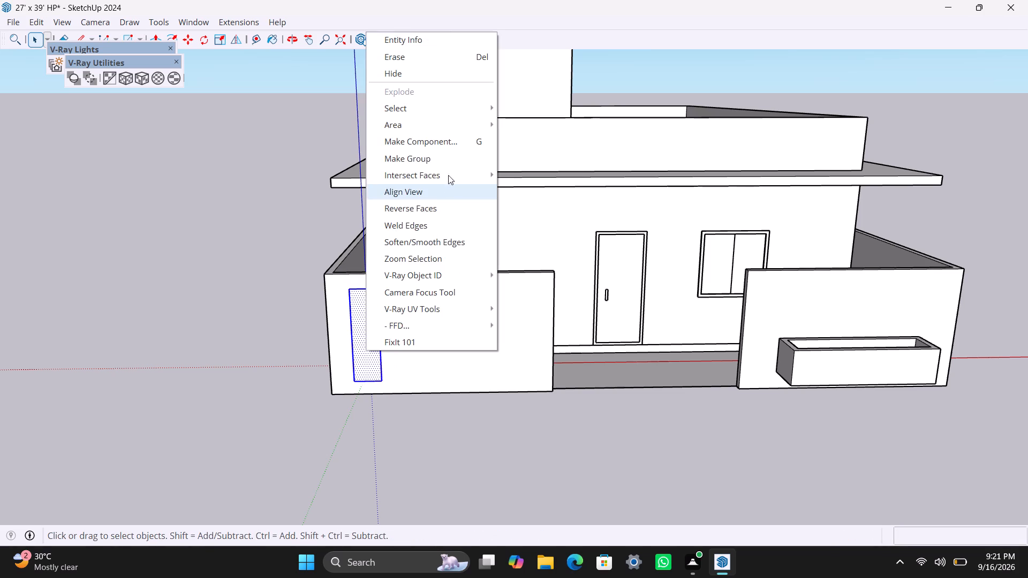
{"action": "left_click", "coordinate": [447, 161]}
{"action": "scroll", "coordinate": [364, 336], "scroll_direction": "up", "scroll_amount": 2}
{"action": "triple_click", "coordinate": [365, 332]}
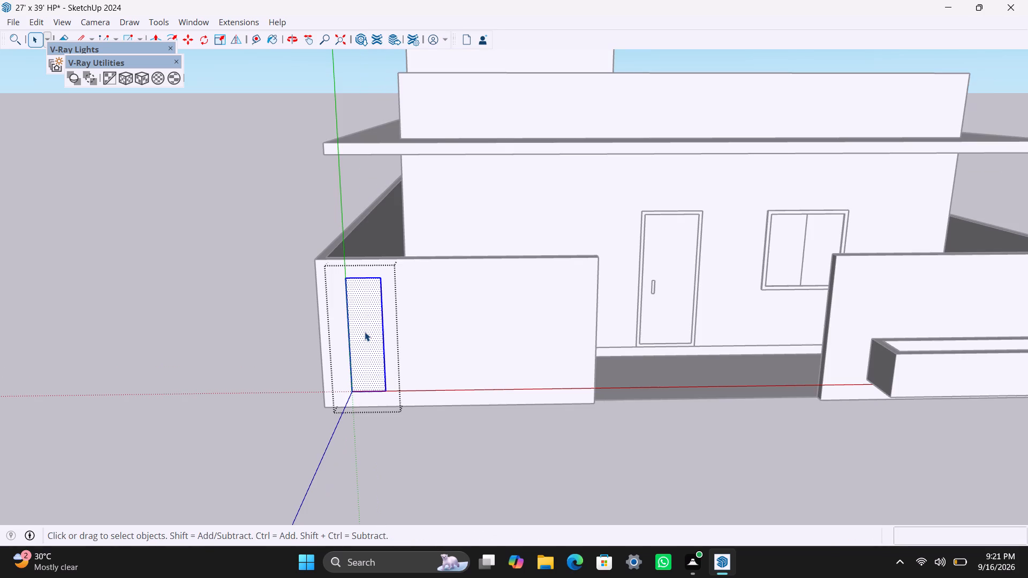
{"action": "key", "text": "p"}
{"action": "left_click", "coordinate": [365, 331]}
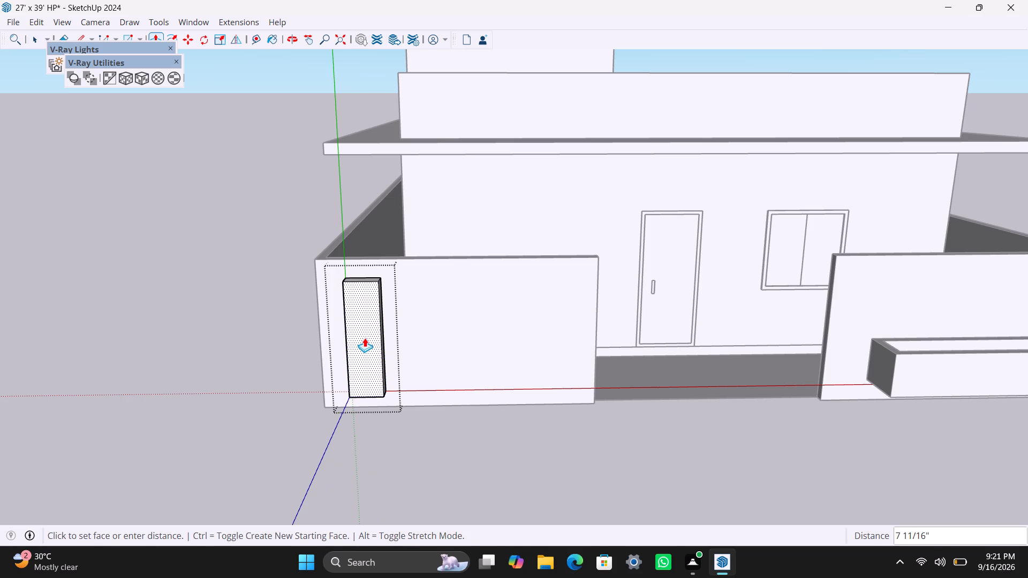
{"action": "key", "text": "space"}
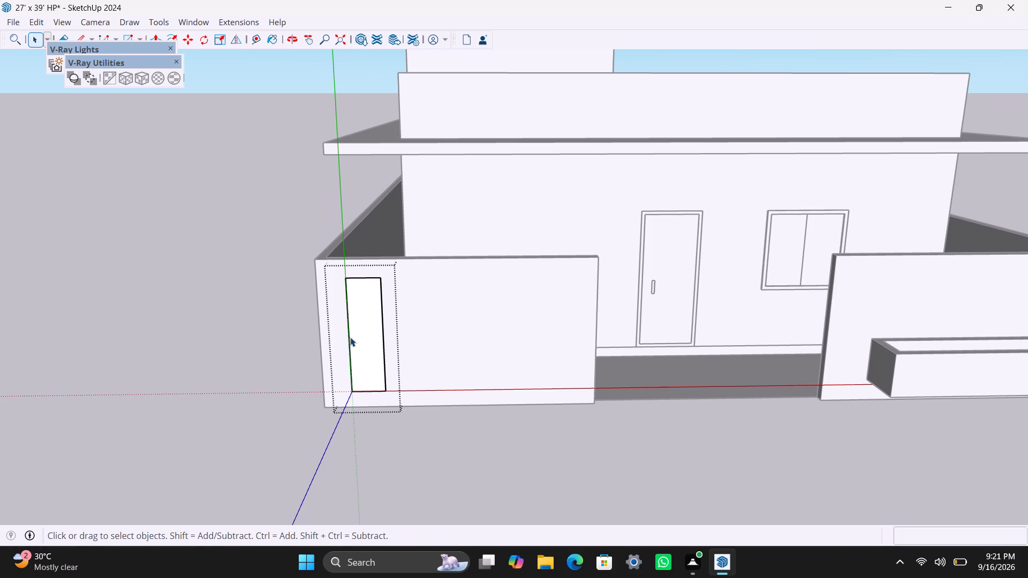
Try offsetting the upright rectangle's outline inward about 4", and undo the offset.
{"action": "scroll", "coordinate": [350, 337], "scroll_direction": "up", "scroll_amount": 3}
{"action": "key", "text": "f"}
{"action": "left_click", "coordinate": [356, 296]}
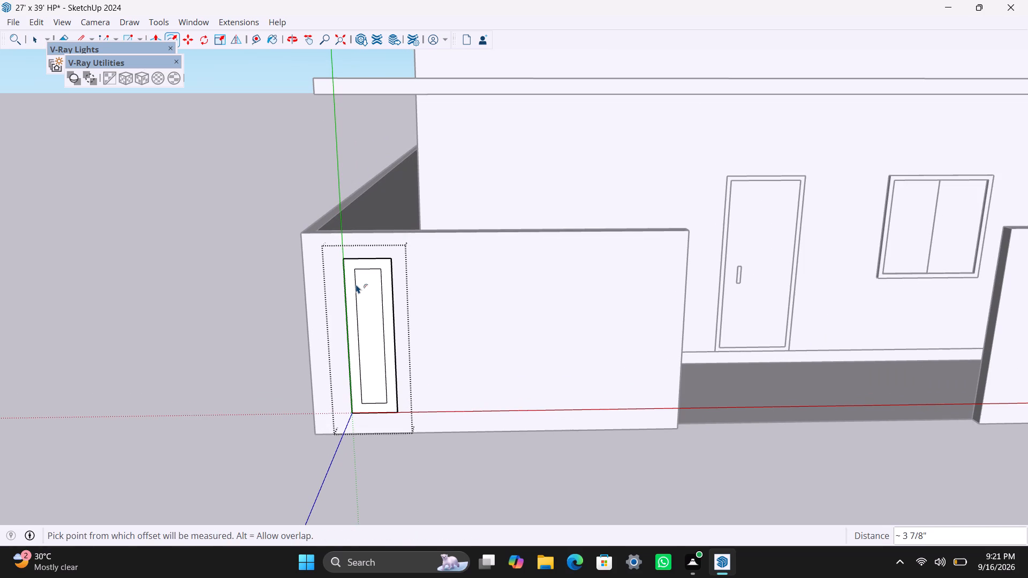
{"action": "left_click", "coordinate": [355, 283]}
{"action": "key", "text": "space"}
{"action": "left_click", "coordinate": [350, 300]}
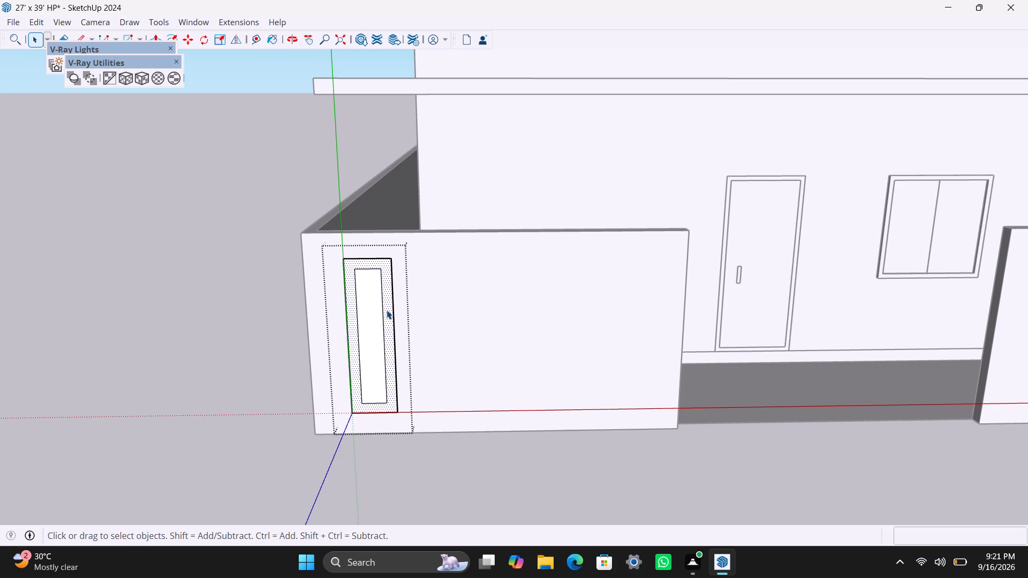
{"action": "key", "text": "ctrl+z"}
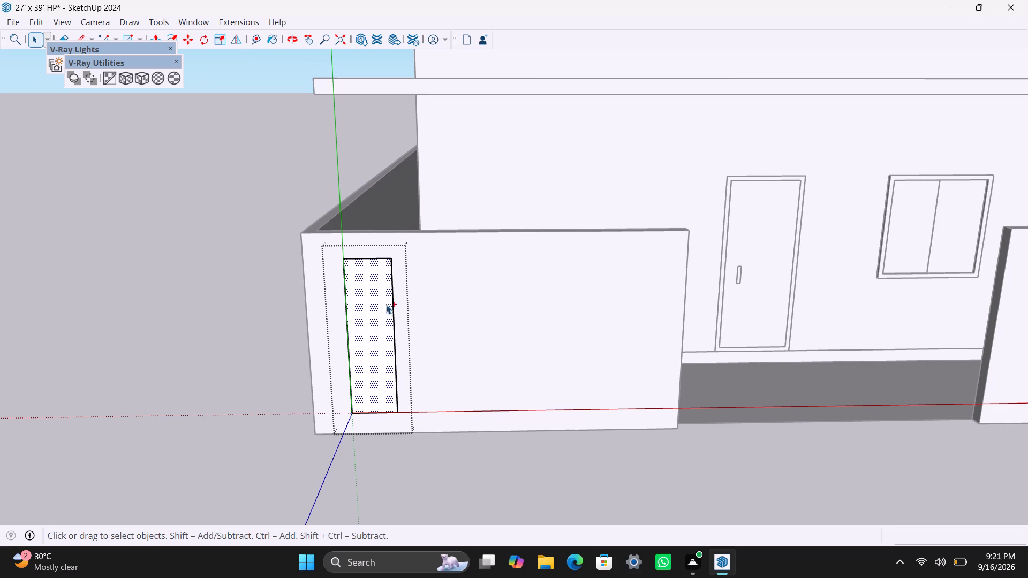
Move the upright rectangle's vertical edge nearest the gate opening outward about 7" to widen the rectangle.
{"action": "left_click", "coordinate": [396, 316]}
{"action": "left_click", "coordinate": [394, 326]}
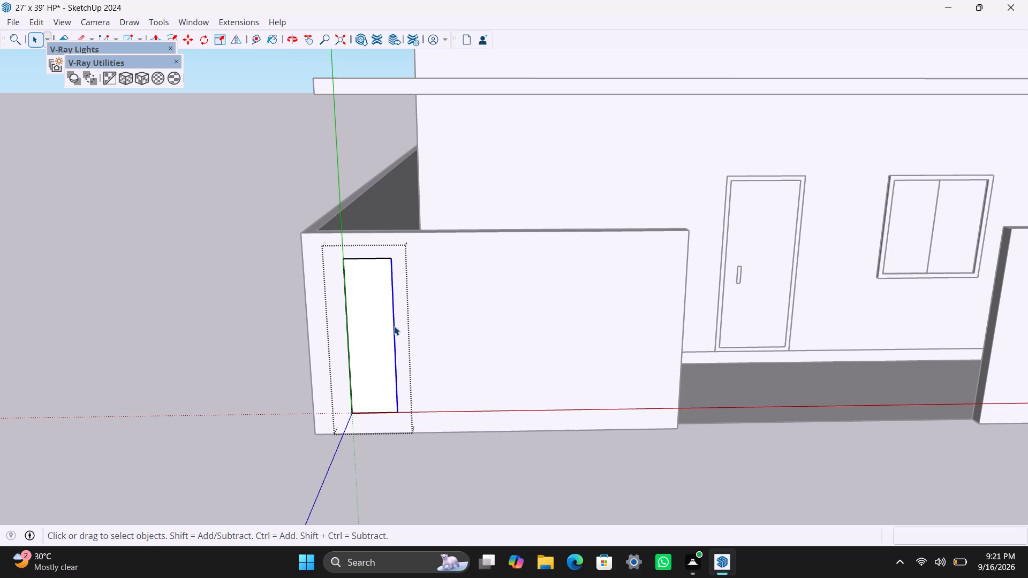
{"action": "key", "text": "m"}
{"action": "left_click", "coordinate": [394, 326]}
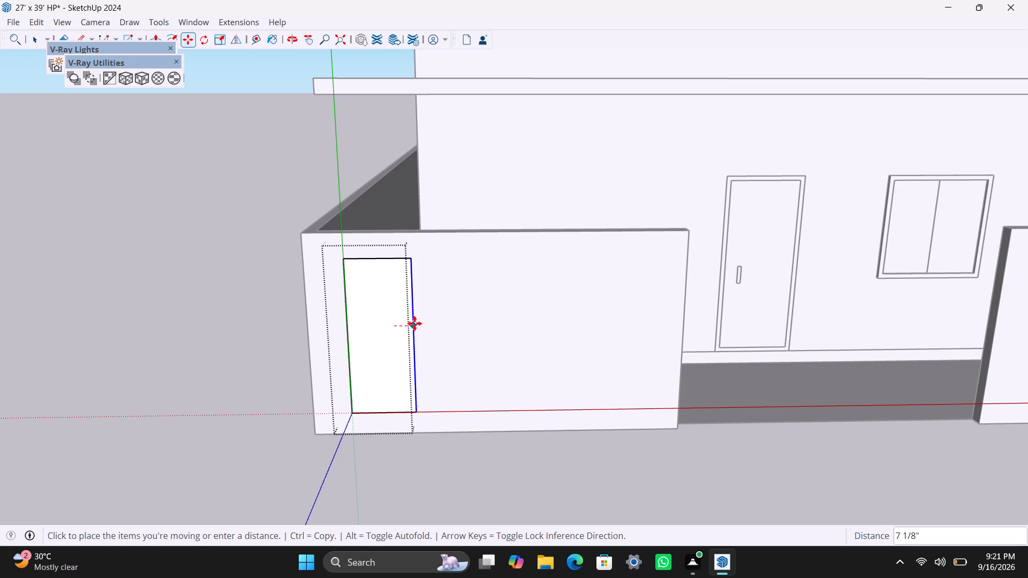
{"action": "left_click", "coordinate": [414, 323]}
{"action": "key", "text": "space"}
Offset the upright rectangle's outline inward to form a border inside the group.
{"action": "double_click", "coordinate": [374, 325]}
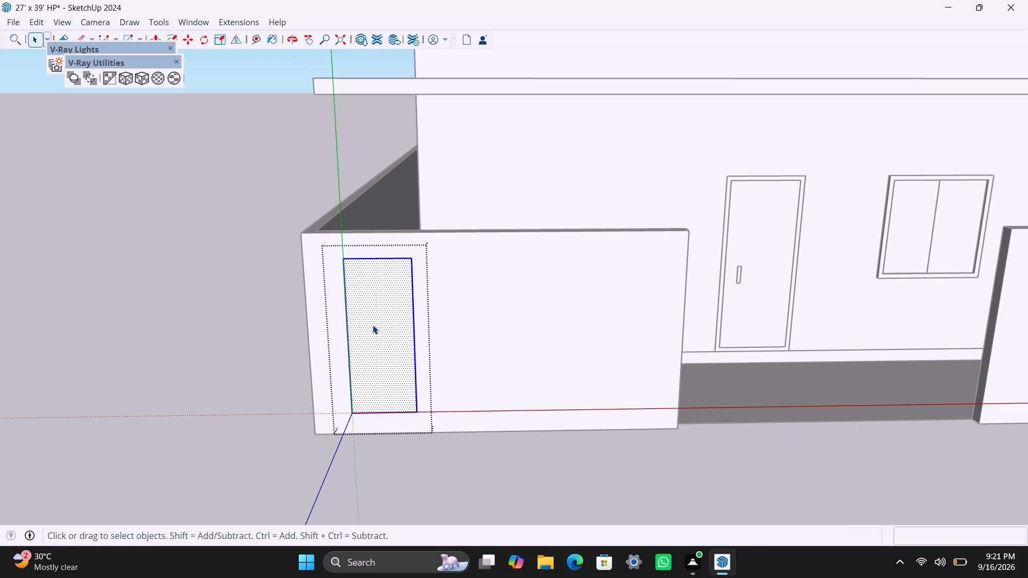
{"action": "key", "text": "f"}
{"action": "left_click", "coordinate": [372, 322]}
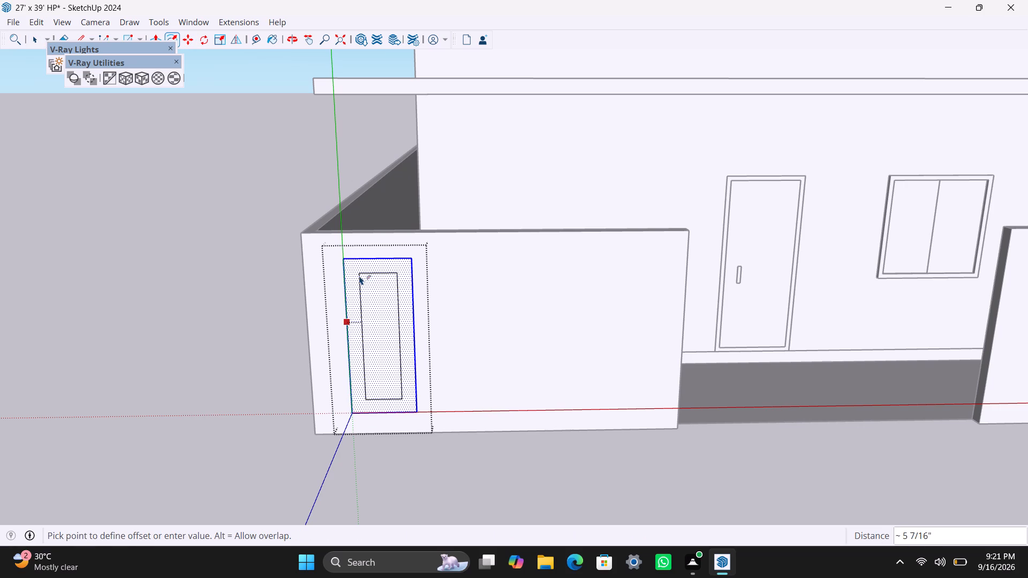
{"action": "left_click", "coordinate": [356, 268]}
{"action": "key", "text": "space"}
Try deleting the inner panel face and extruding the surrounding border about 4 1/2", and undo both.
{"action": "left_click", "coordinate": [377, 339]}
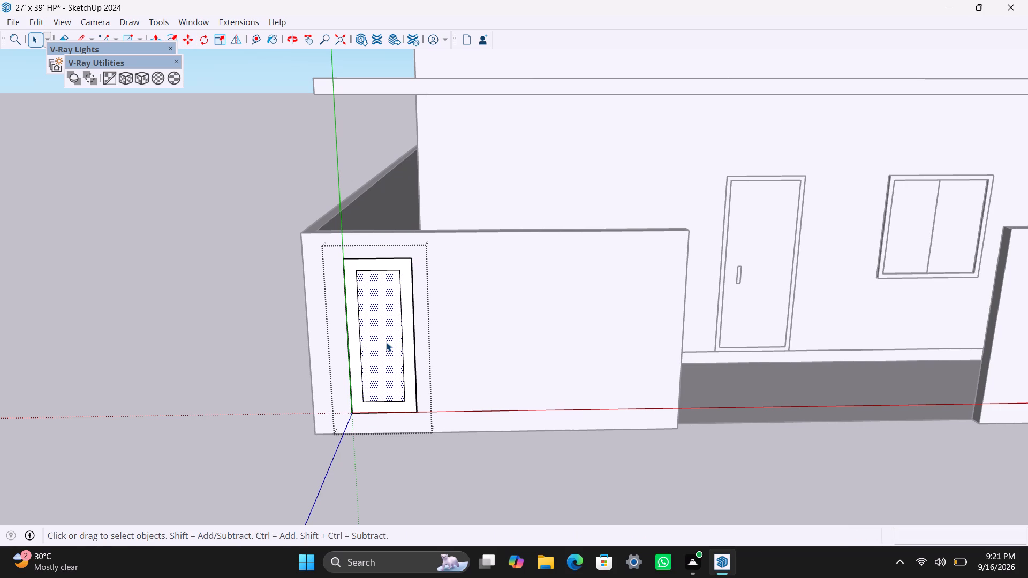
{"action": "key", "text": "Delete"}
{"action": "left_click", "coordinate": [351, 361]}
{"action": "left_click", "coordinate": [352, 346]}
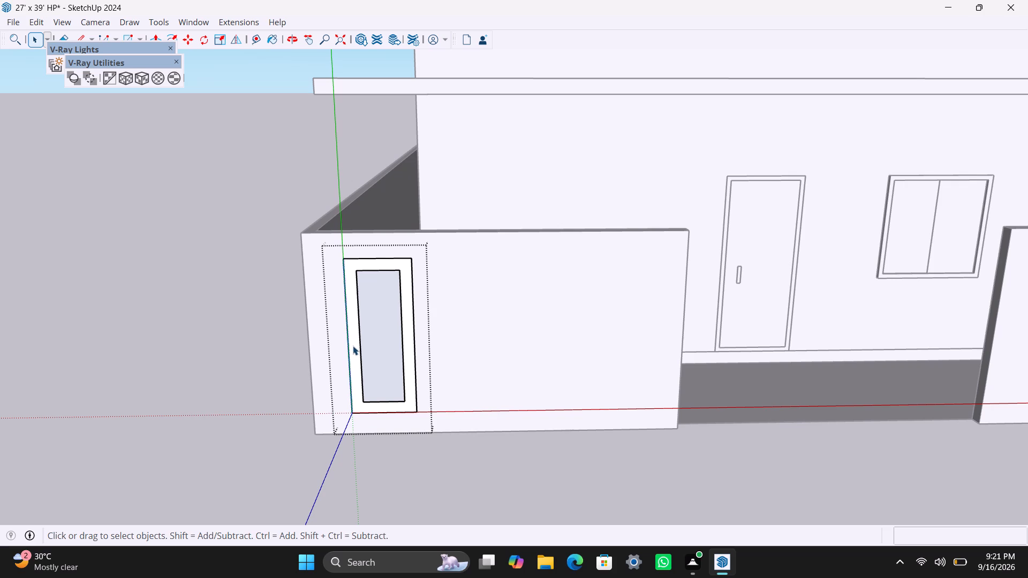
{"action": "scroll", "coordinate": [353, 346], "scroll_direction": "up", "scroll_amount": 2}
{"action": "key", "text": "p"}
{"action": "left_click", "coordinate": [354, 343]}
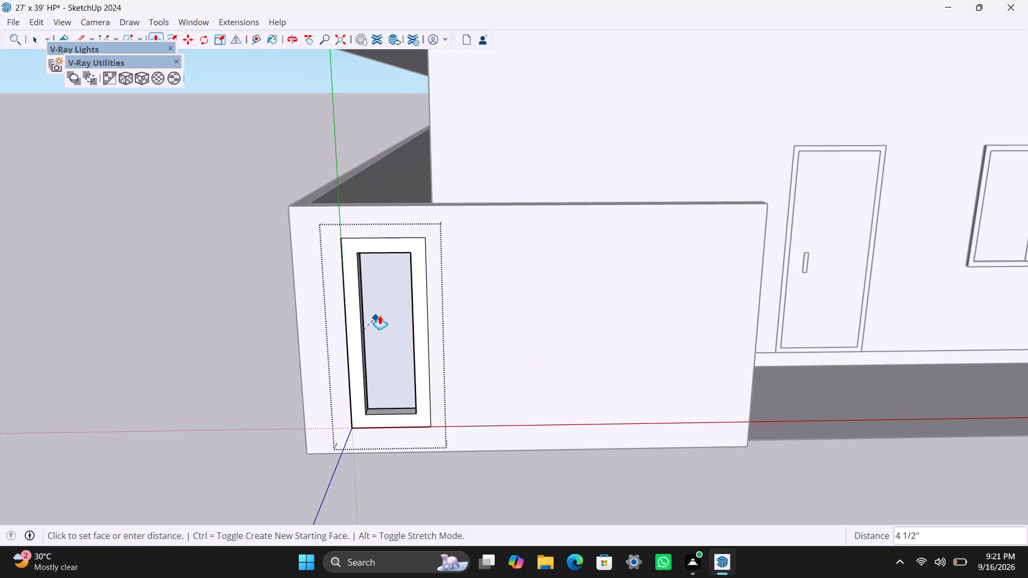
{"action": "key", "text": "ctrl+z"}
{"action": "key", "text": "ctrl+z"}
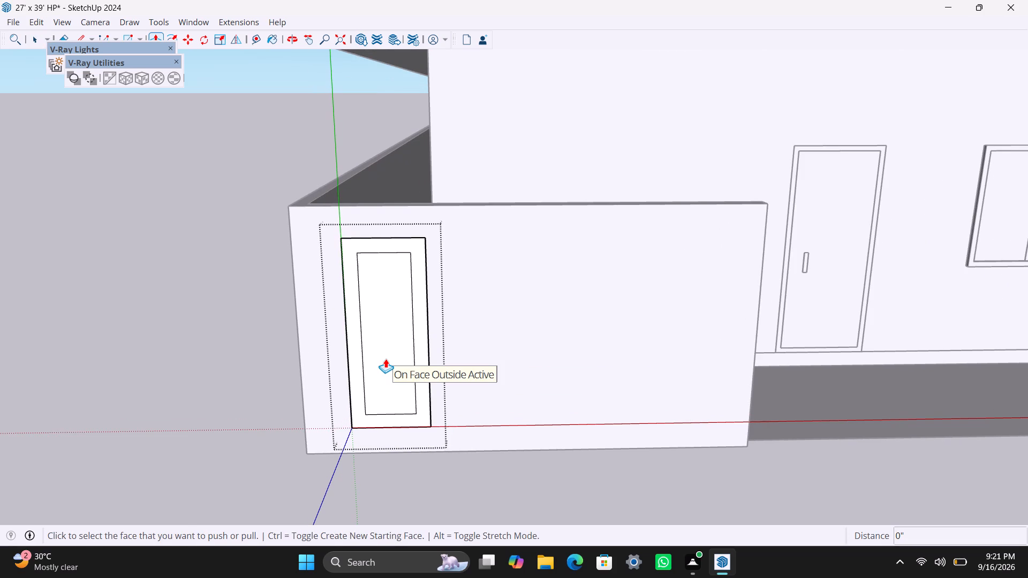
Extrude the border of the upright rectangle 3" outward from the wall as a raised frame, and leave the group.
{"action": "left_click_drag", "start_coordinate": [359, 358], "coordinate": [360, 363]}
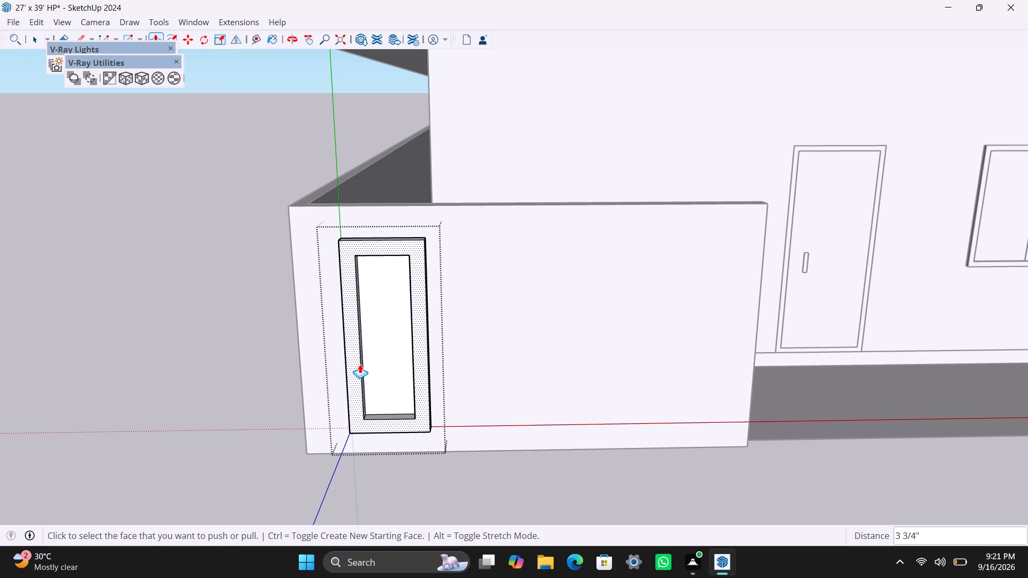
{"action": "type", "text": "3\""}
{"action": "key", "text": "Return"}
{"action": "key", "text": "space"}
{"action": "left_click_drag", "start_coordinate": [208, 322], "coordinate": [216, 319]}
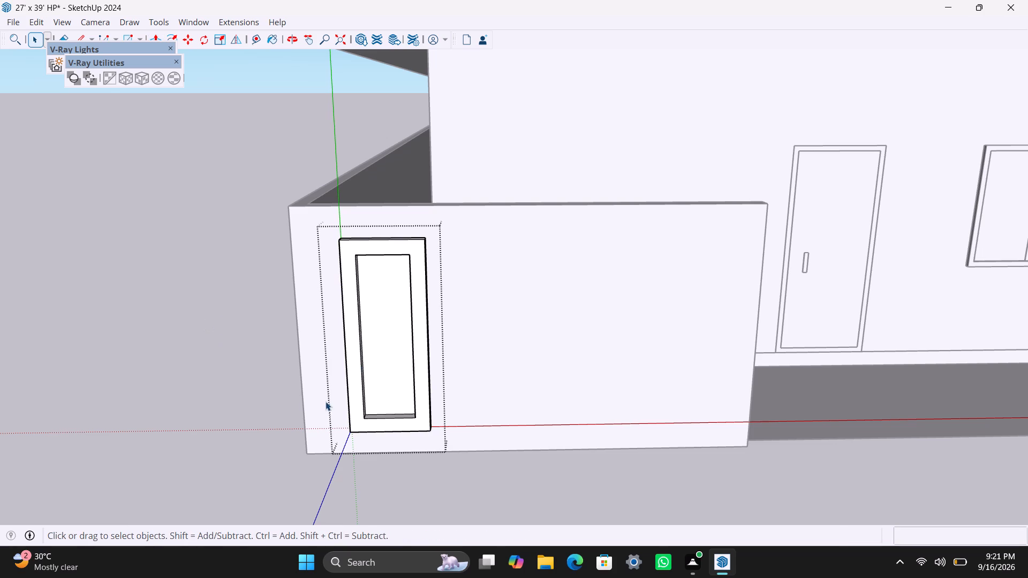
{"action": "scroll", "coordinate": [533, 409], "scroll_direction": "down", "scroll_amount": 3}
{"action": "scroll", "coordinate": [466, 457], "scroll_direction": "down", "scroll_amount": 1}
{"action": "left_click", "coordinate": [366, 500]}
Examine the framed panel, both front boundary wall sections and the whole front elevation.
{"action": "scroll", "coordinate": [463, 485], "scroll_direction": "down", "scroll_amount": 2}
{"action": "middle_click_drag", "start_coordinate": [453, 467], "coordinate": [343, 468]}
{"action": "scroll", "coordinate": [337, 405], "scroll_direction": "up", "scroll_amount": 2}
{"action": "middle_click_drag", "start_coordinate": [407, 401], "coordinate": [389, 391]}
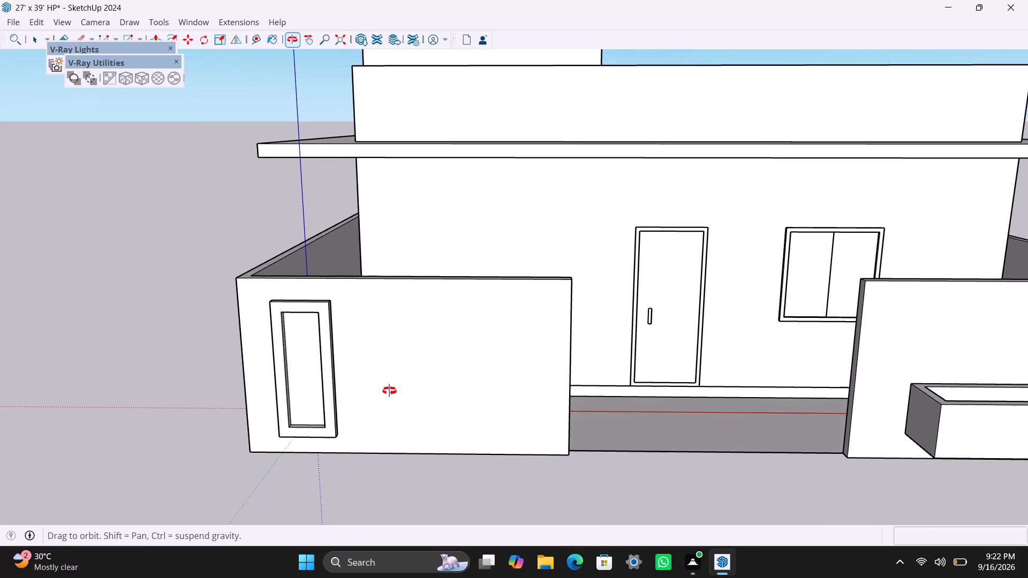
{"action": "middle_click_drag", "start_coordinate": [389, 391], "coordinate": [393, 388]}
{"action": "scroll", "coordinate": [389, 371], "scroll_direction": "down", "scroll_amount": 2}
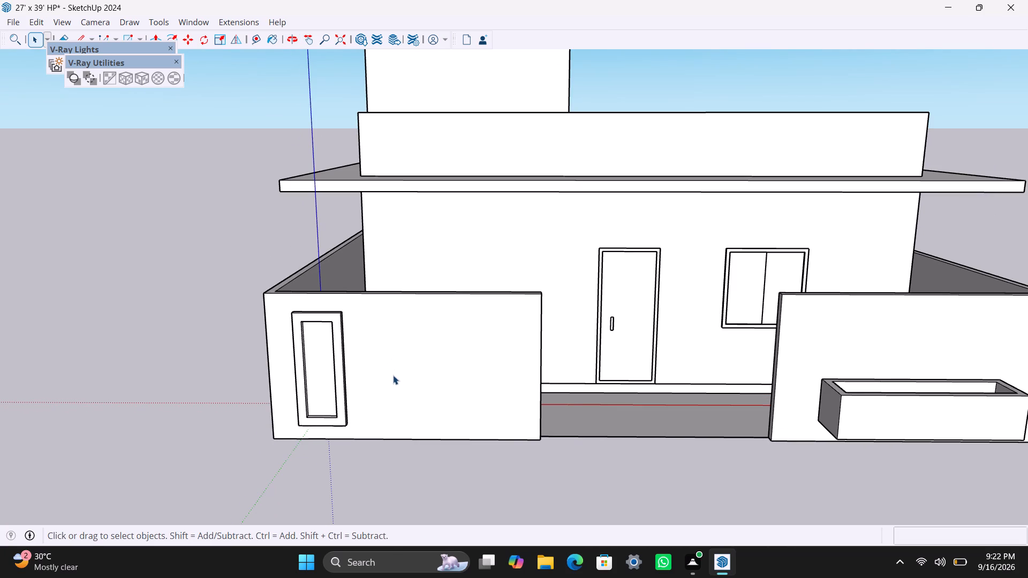
{"action": "scroll", "coordinate": [429, 382], "scroll_direction": "down", "scroll_amount": 2}
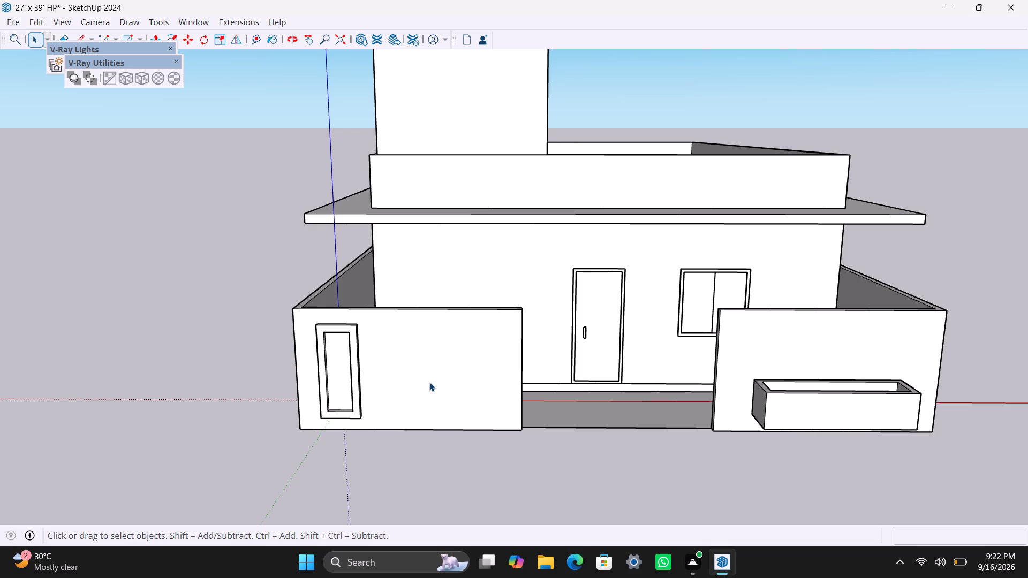
{"action": "scroll", "coordinate": [429, 366], "scroll_direction": "up", "scroll_amount": 1}
{"action": "key", "text": "r"}
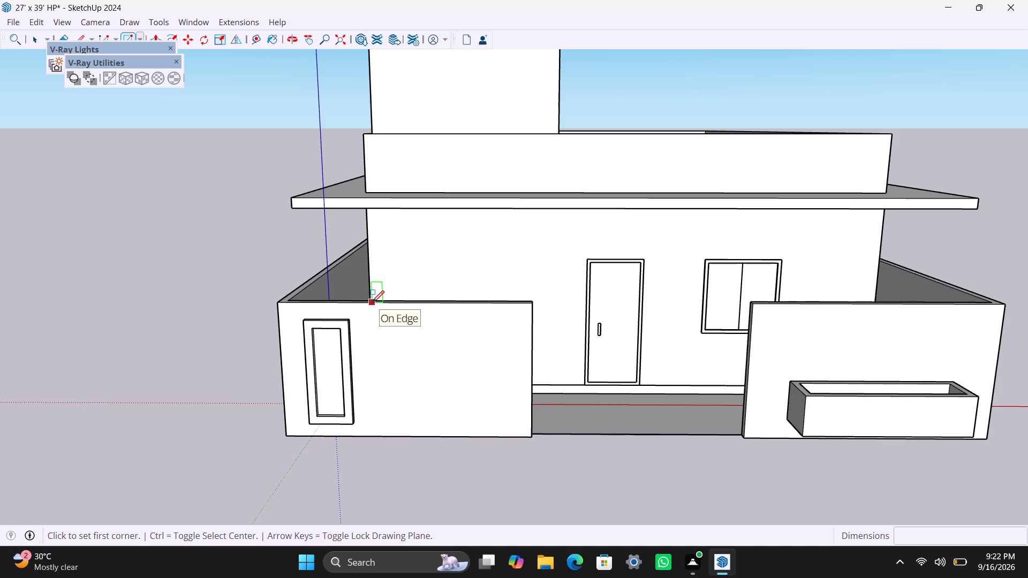
{"action": "scroll", "coordinate": [375, 313], "scroll_direction": "down", "scroll_amount": 3}
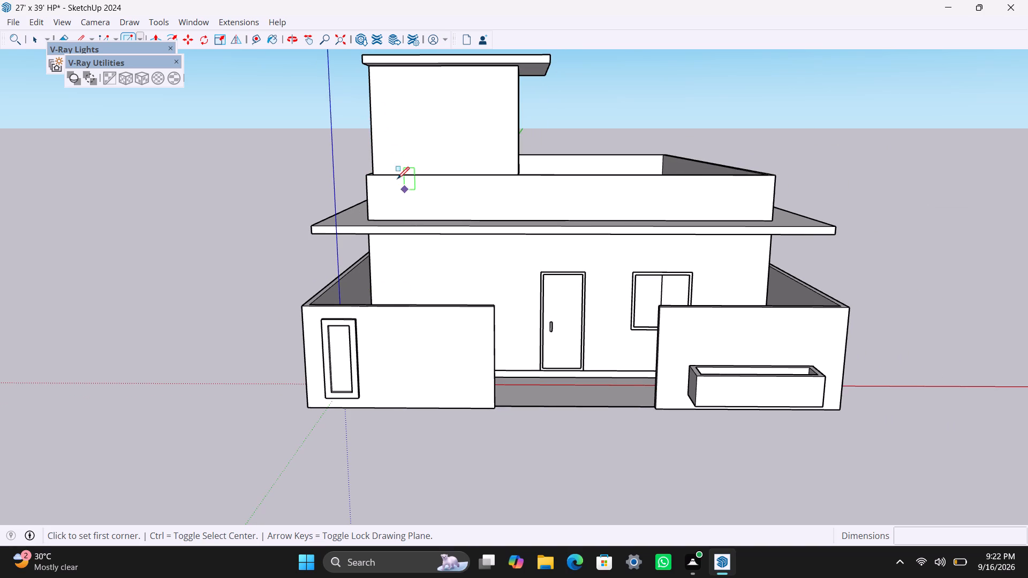
{"action": "scroll", "coordinate": [390, 166], "scroll_direction": "down", "scroll_amount": 2}
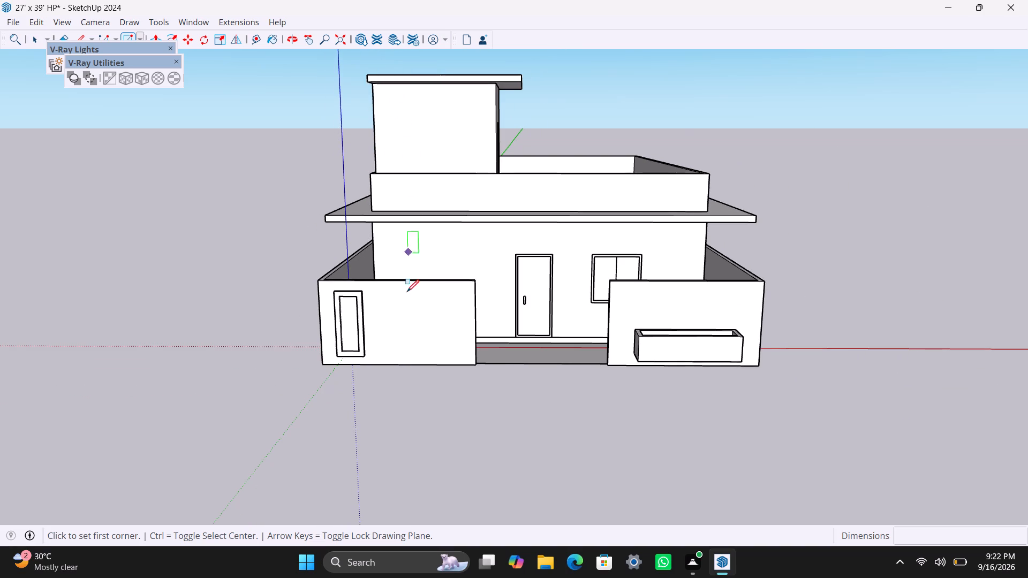
{"action": "scroll", "coordinate": [397, 321], "scroll_direction": "up", "scroll_amount": 2}
{"action": "scroll", "coordinate": [381, 323], "scroll_direction": "down", "scroll_amount": 2}
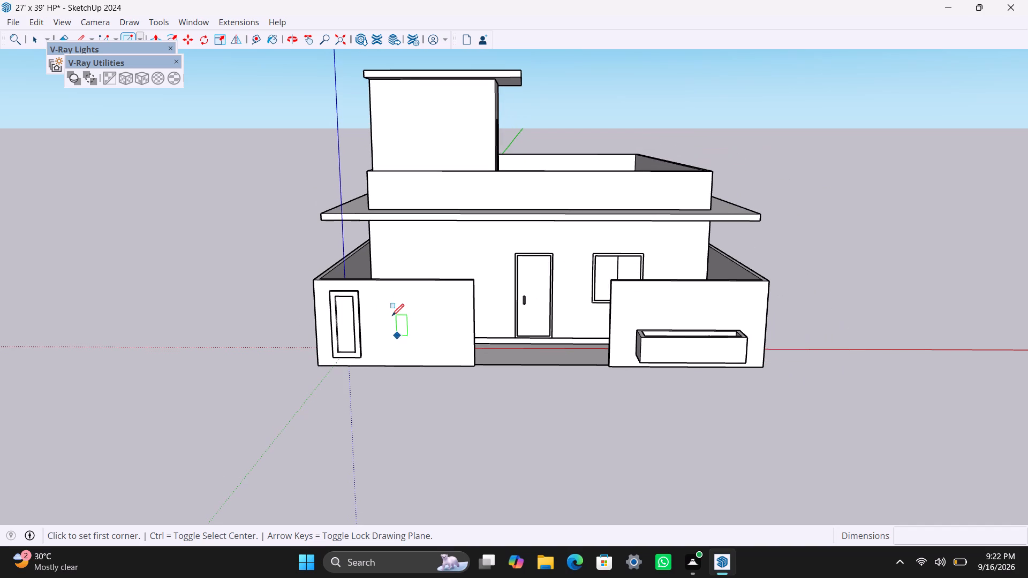
{"action": "key", "text": "space"}
Copy the hollow planter box about 19'6" across to the other front wall section, beside the framed panel.
{"action": "scroll", "coordinate": [383, 322], "scroll_direction": "up", "scroll_amount": 1}
{"action": "left_click", "coordinate": [668, 343]}
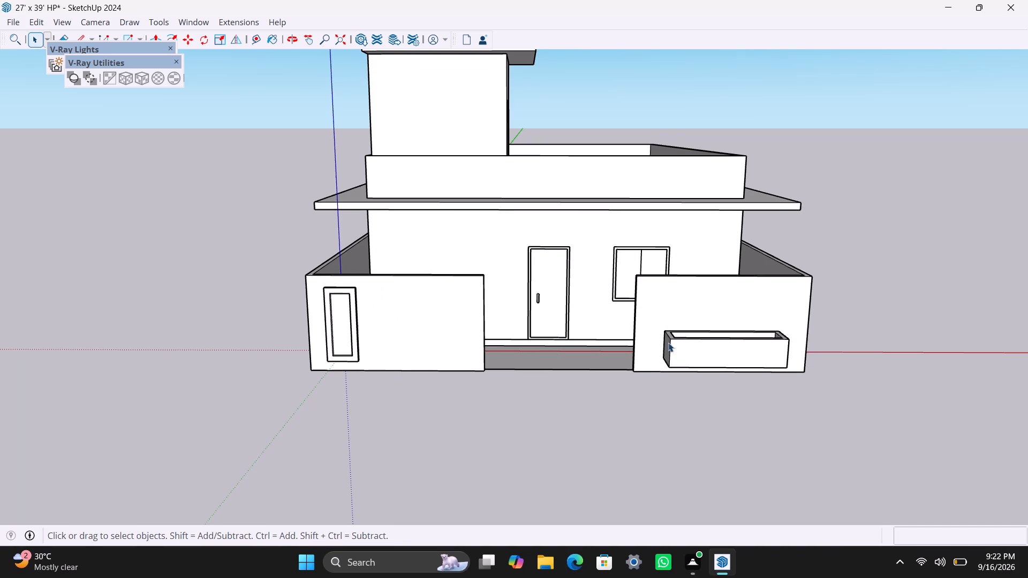
{"action": "key", "text": "m"}
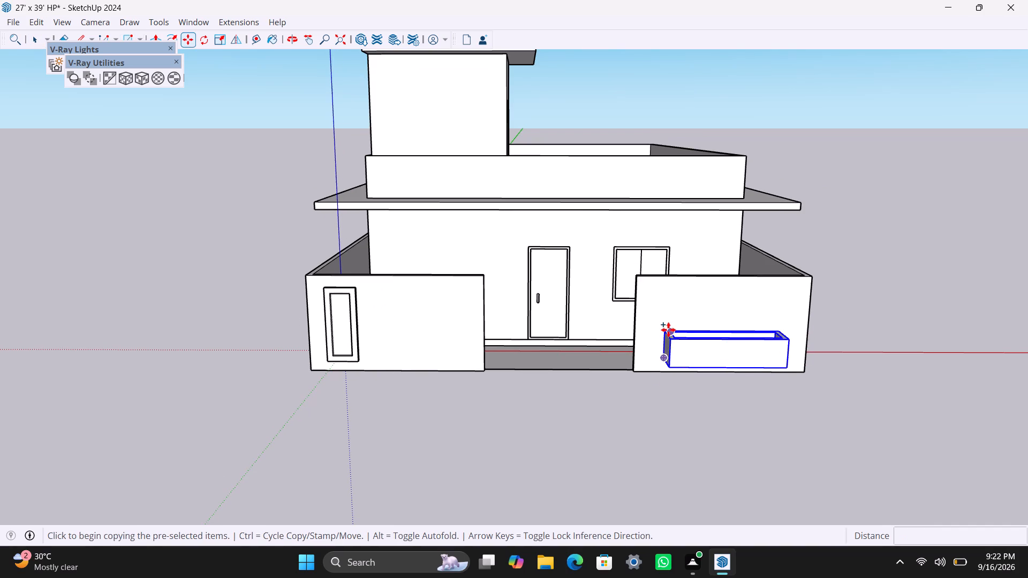
{"action": "left_click", "coordinate": [664, 329]}
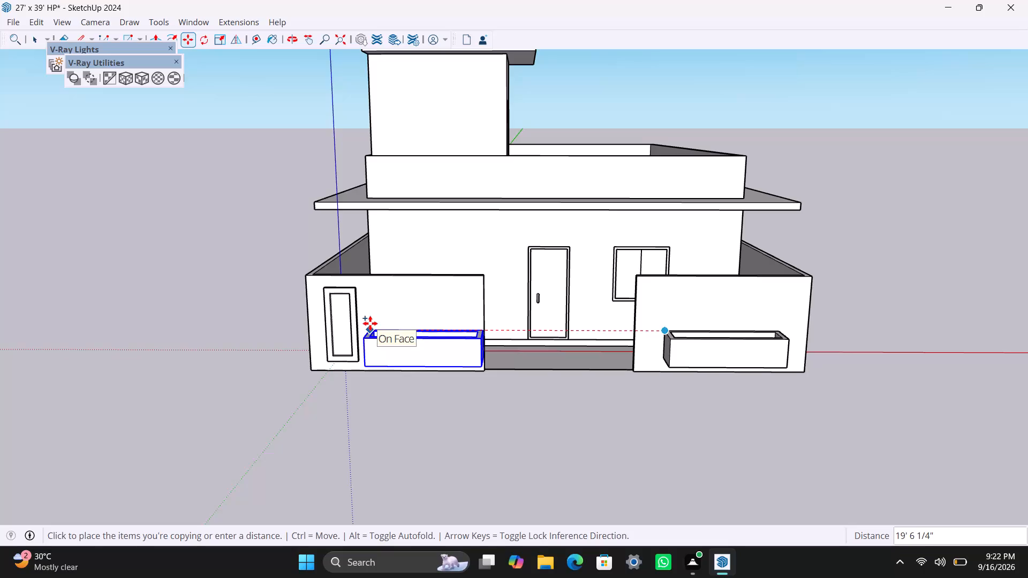
{"action": "left_click", "coordinate": [370, 323]}
{"action": "key", "text": "space"}
Shorten the copied planter box along the wall from its gate-side end, and scale its depth to about 0.83.
{"action": "key", "text": "s"}
{"action": "scroll", "coordinate": [489, 343], "scroll_direction": "up", "scroll_amount": 2}
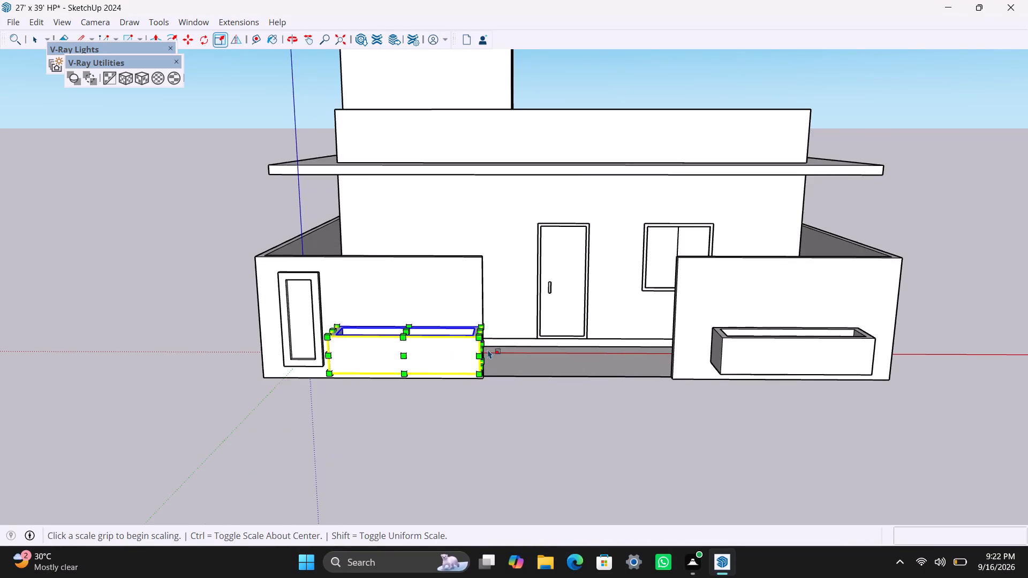
{"action": "middle_click_drag", "start_coordinate": [486, 352], "coordinate": [380, 386]}
{"action": "scroll", "coordinate": [377, 377], "scroll_direction": "up", "scroll_amount": 2}
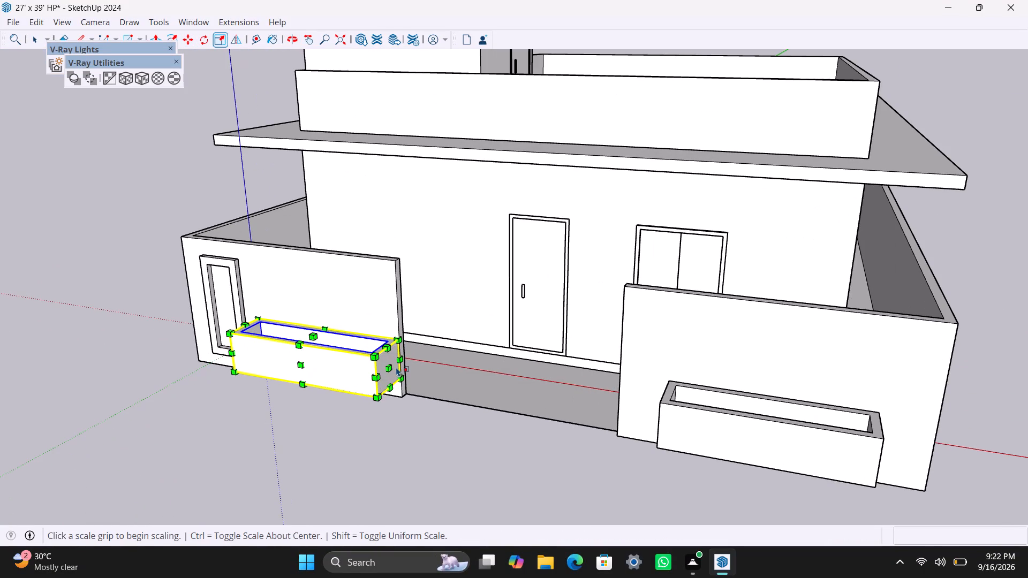
{"action": "left_click_drag", "start_coordinate": [391, 367], "coordinate": [370, 356]}
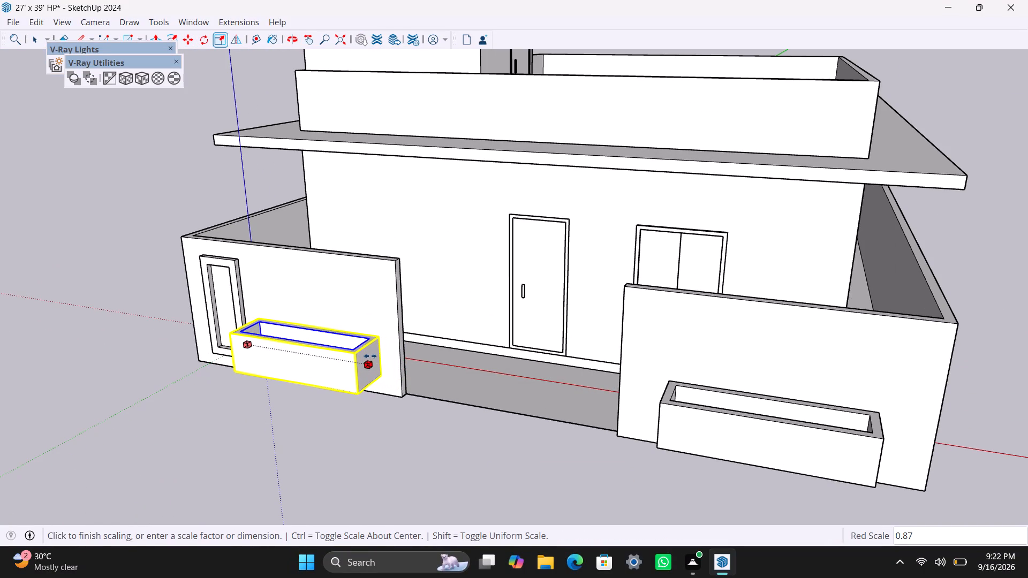
{"action": "left_click_drag", "start_coordinate": [370, 356], "coordinate": [359, 355]}
{"action": "left_click_drag", "start_coordinate": [283, 362], "coordinate": [292, 358]}
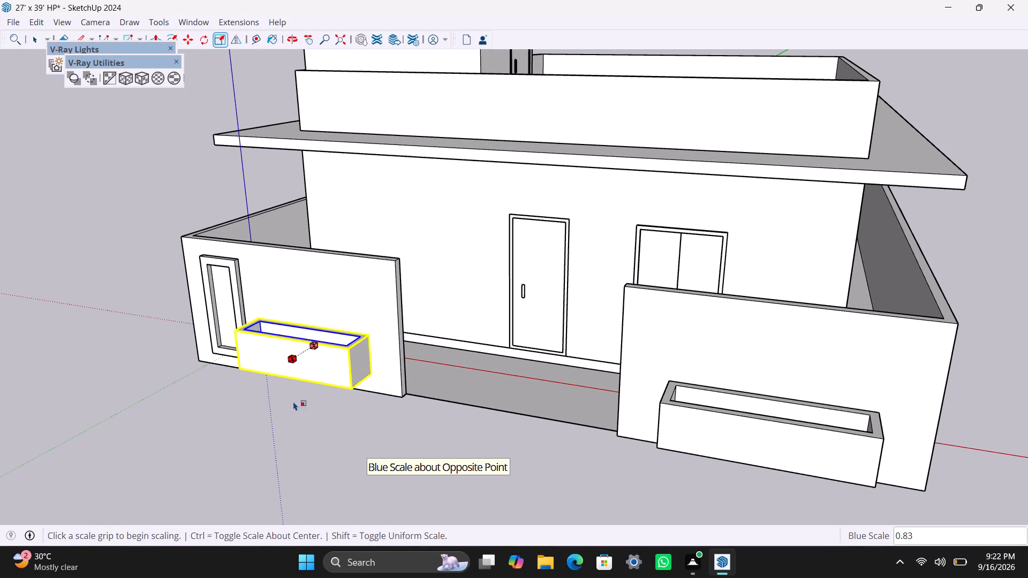
{"action": "key", "text": "space"}
{"action": "left_click", "coordinate": [305, 433]}
Move the copied planter box about 3" along the wall, away from the framed panel.
{"action": "scroll", "coordinate": [338, 401], "scroll_direction": "down", "scroll_amount": 3}
{"action": "middle_click_drag", "start_coordinate": [358, 417], "coordinate": [463, 420]}
{"action": "scroll", "coordinate": [368, 376], "scroll_direction": "up", "scroll_amount": 2}
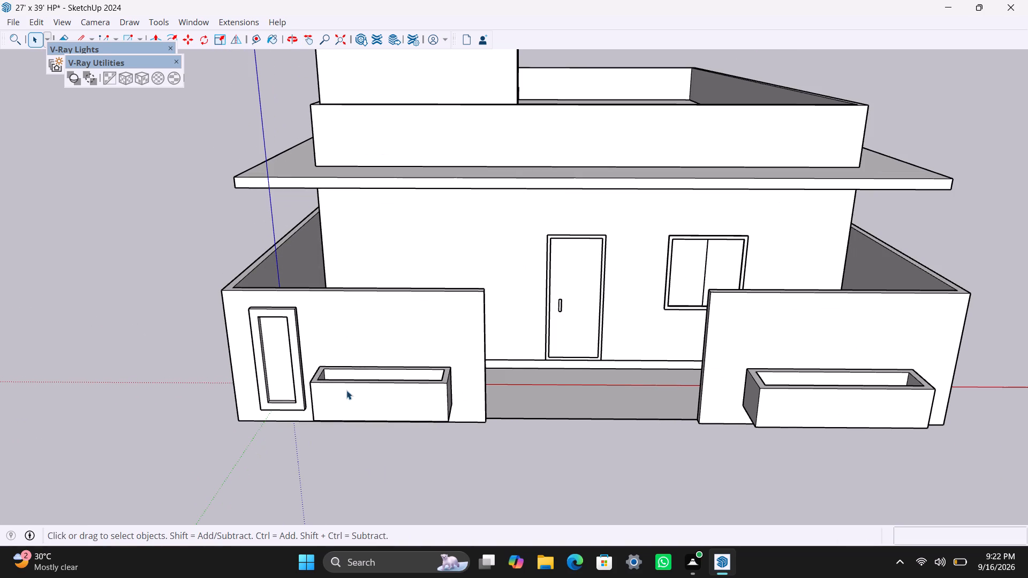
{"action": "left_click", "coordinate": [340, 393]}
{"action": "key", "text": "m"}
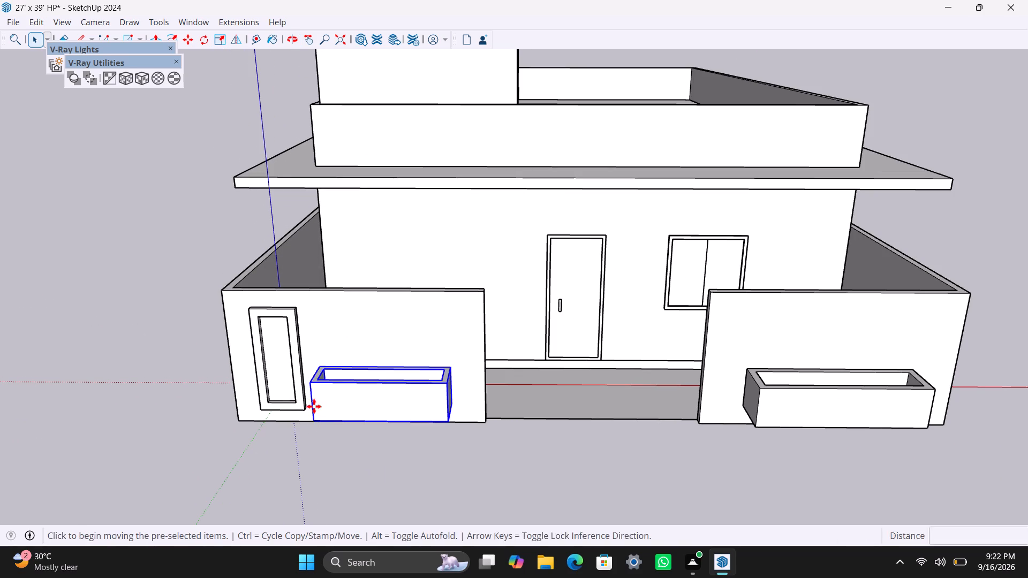
{"action": "left_click", "coordinate": [322, 370]}
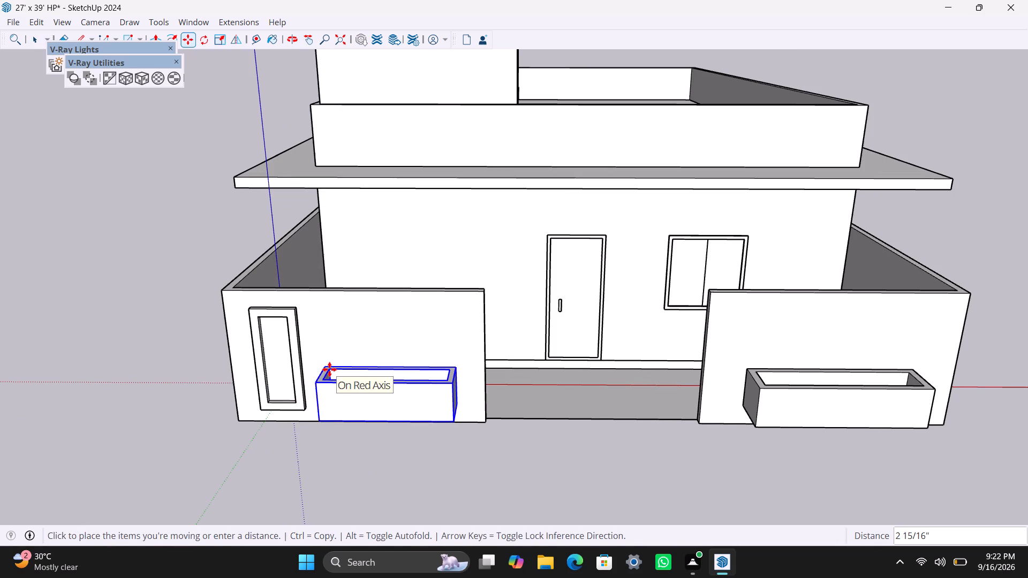
{"action": "left_click", "coordinate": [329, 369]}
{"action": "key", "text": "space"}
{"action": "left_click", "coordinate": [468, 441]}
Draw a narrow upright rectangle about 11" by 7'6" on the front of the rooftop room, from its roof slab down to the parapet.
{"action": "scroll", "coordinate": [432, 449], "scroll_direction": "down", "scroll_amount": 2}
{"action": "middle_click_drag", "start_coordinate": [395, 415], "coordinate": [391, 385]}
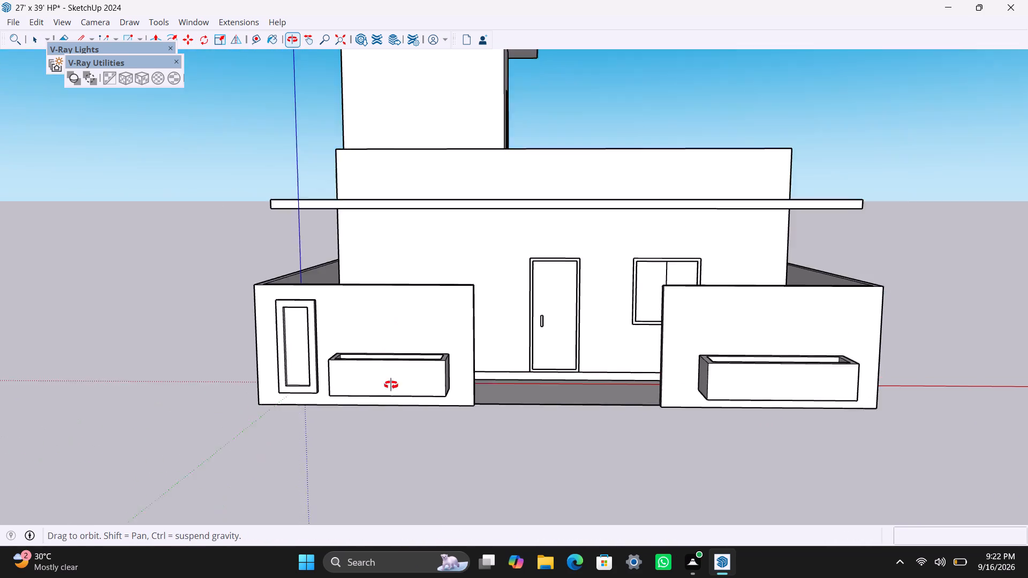
{"action": "middle_click_drag", "start_coordinate": [391, 385], "coordinate": [391, 398]}
{"action": "scroll", "coordinate": [392, 360], "scroll_direction": "down", "scroll_amount": 2}
{"action": "middle_click_drag", "start_coordinate": [394, 374], "coordinate": [404, 464], "text": "shift"}
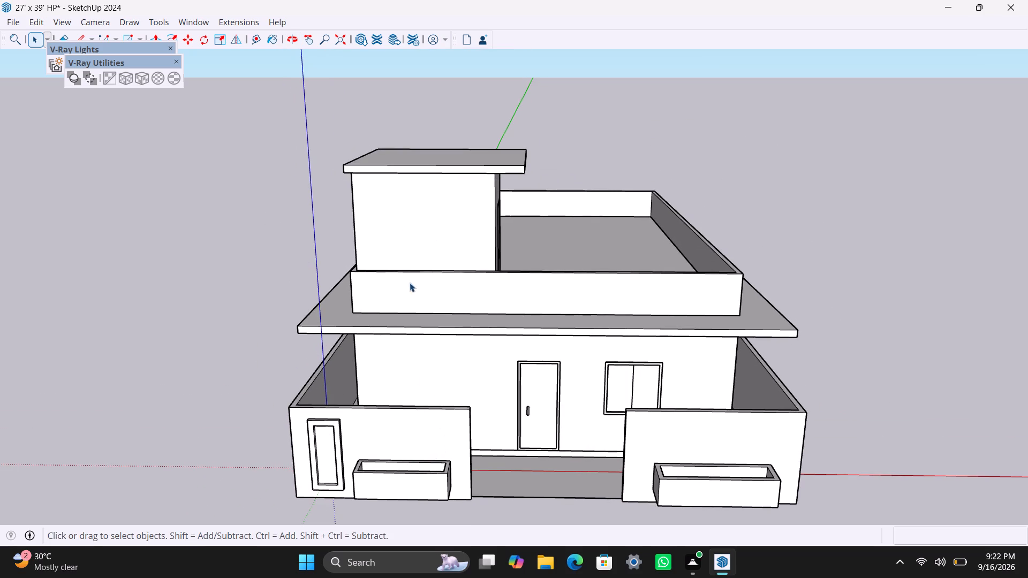
{"action": "key", "text": "r"}
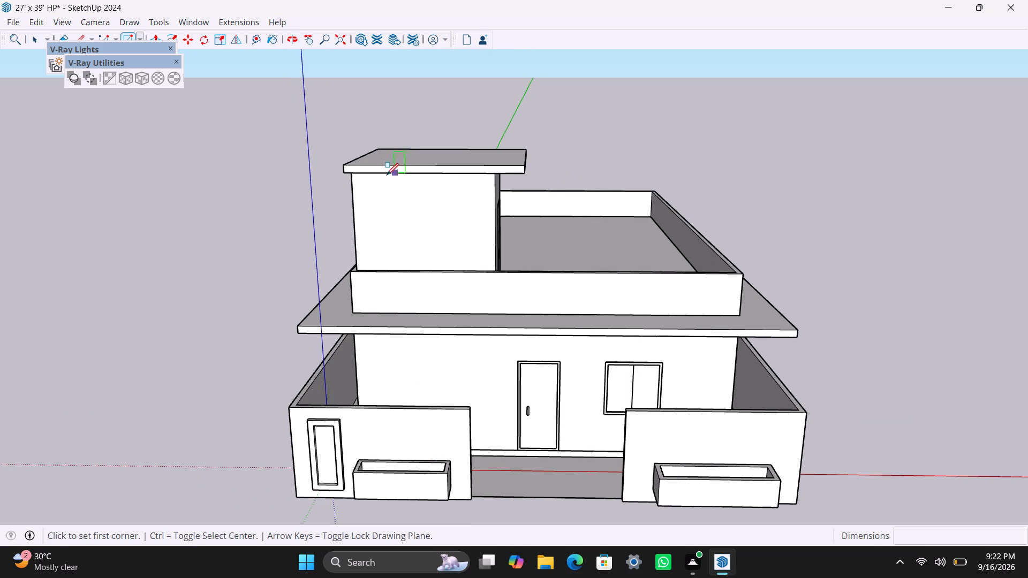
{"action": "left_click", "coordinate": [357, 164]}
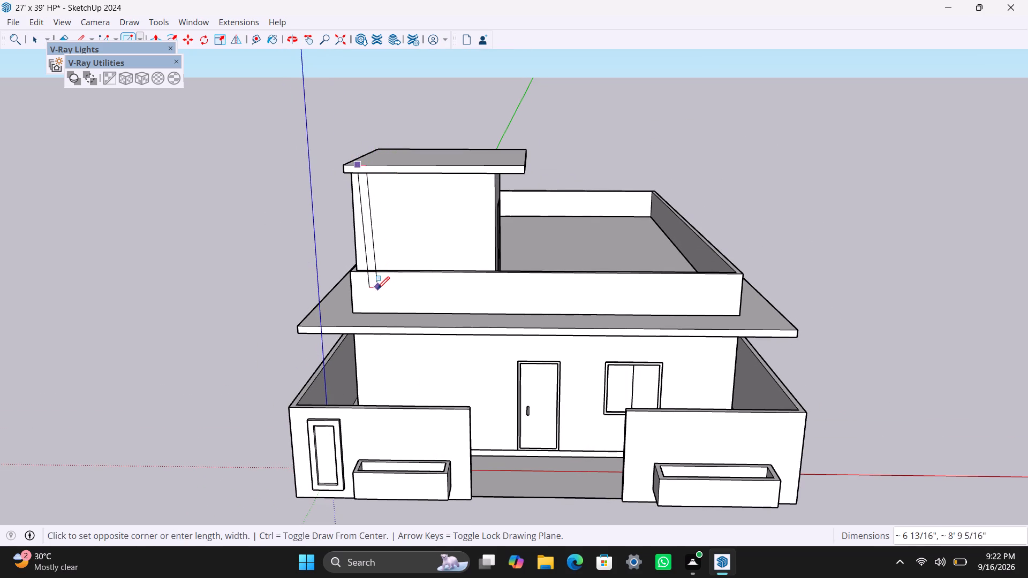
{"action": "key", "text": "Escape"}
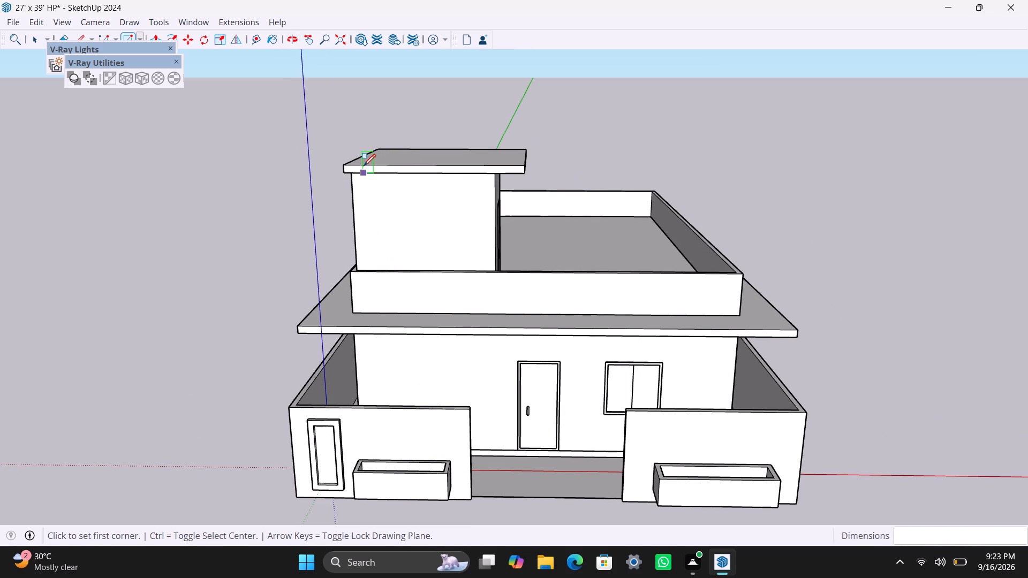
{"action": "left_click_drag", "start_coordinate": [363, 164], "coordinate": [371, 176]}
{"action": "scroll", "coordinate": [392, 275], "scroll_direction": "up", "scroll_amount": 2}
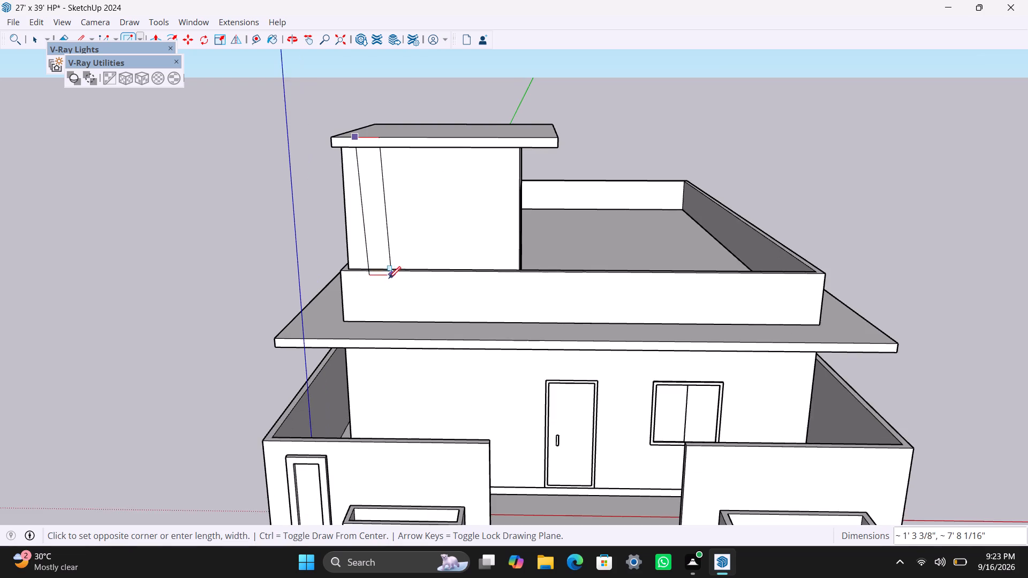
{"action": "middle_click_drag", "start_coordinate": [383, 283], "coordinate": [524, 289]}
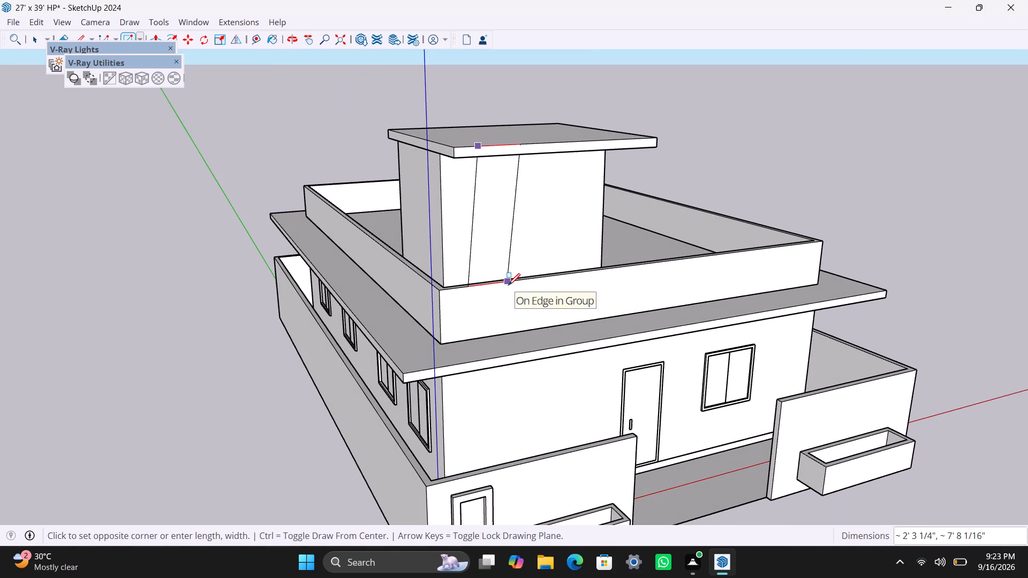
{"action": "key", "text": "Down"}
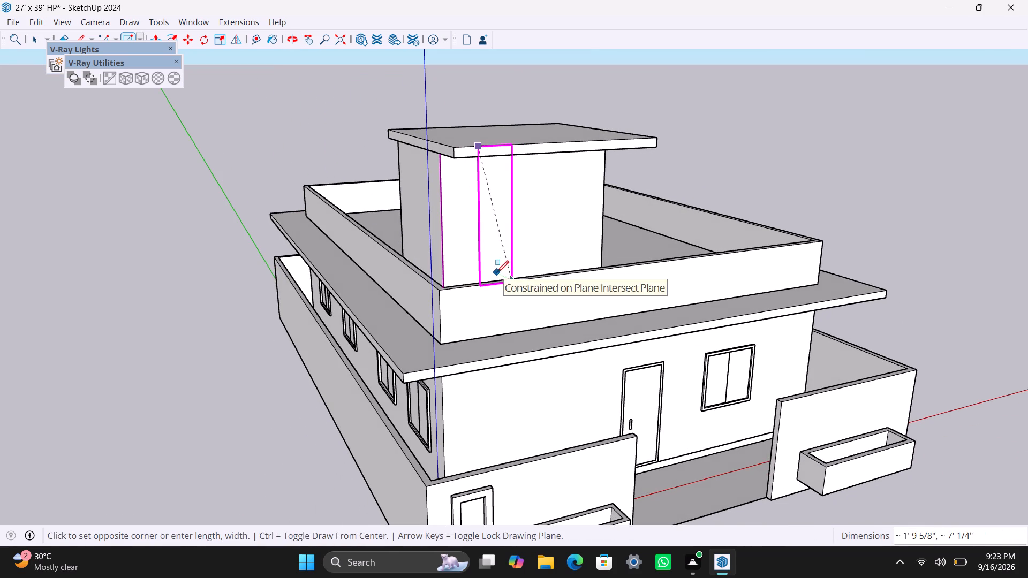
{"action": "left_click", "coordinate": [485, 284]}
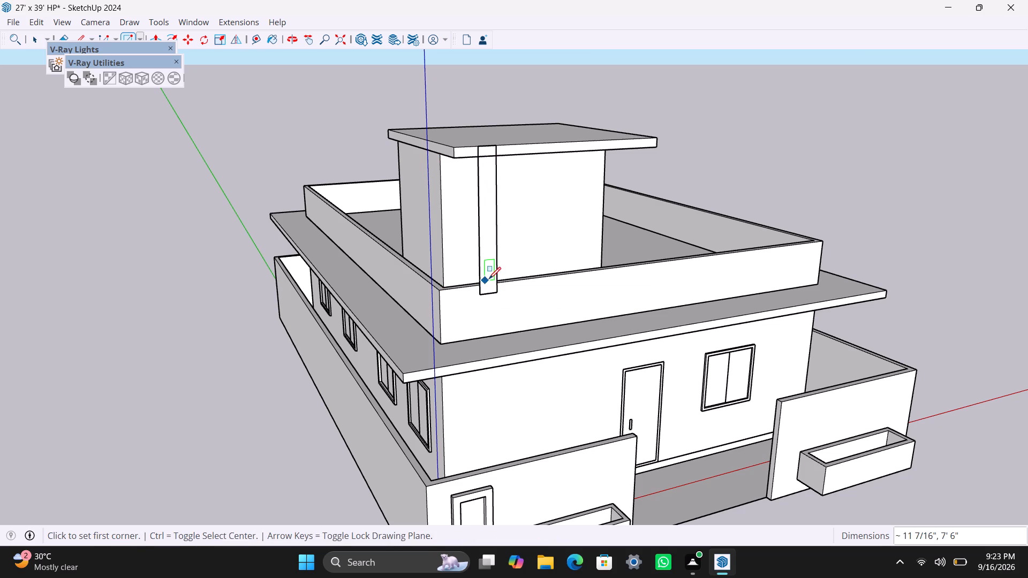
{"action": "key", "text": "space"}
{"action": "scroll", "coordinate": [485, 301], "scroll_direction": "down", "scroll_amount": 1}
{"action": "middle_click_drag", "start_coordinate": [486, 298], "coordinate": [419, 292]}
{"action": "scroll", "coordinate": [434, 274], "scroll_direction": "up", "scroll_amount": 1}
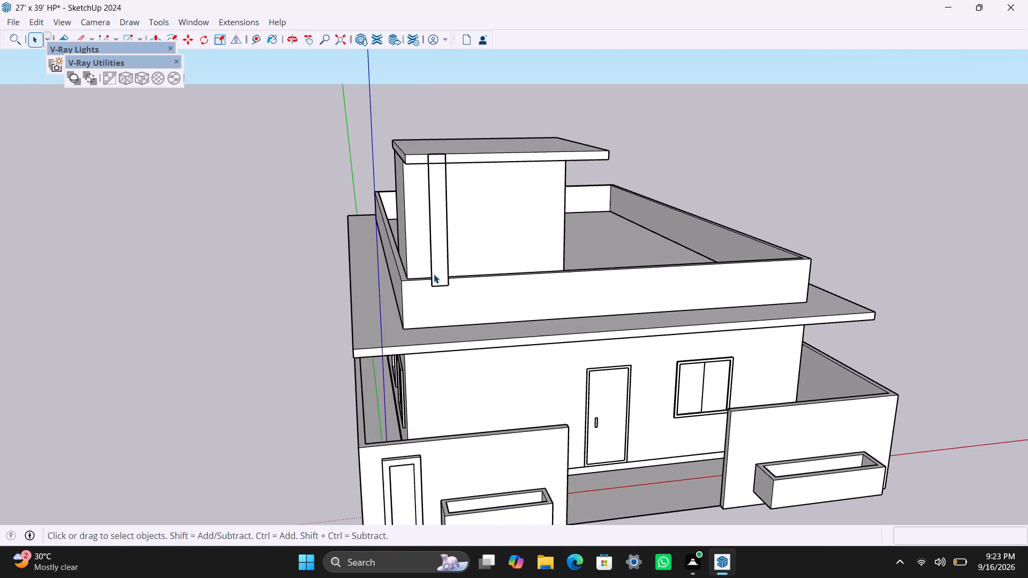
Group the narrow upright rectangle on the front of the rooftop room and extrude it outward 5" into a post.
{"action": "double_click", "coordinate": [434, 273]}
{"action": "right_click", "coordinate": [434, 273]}
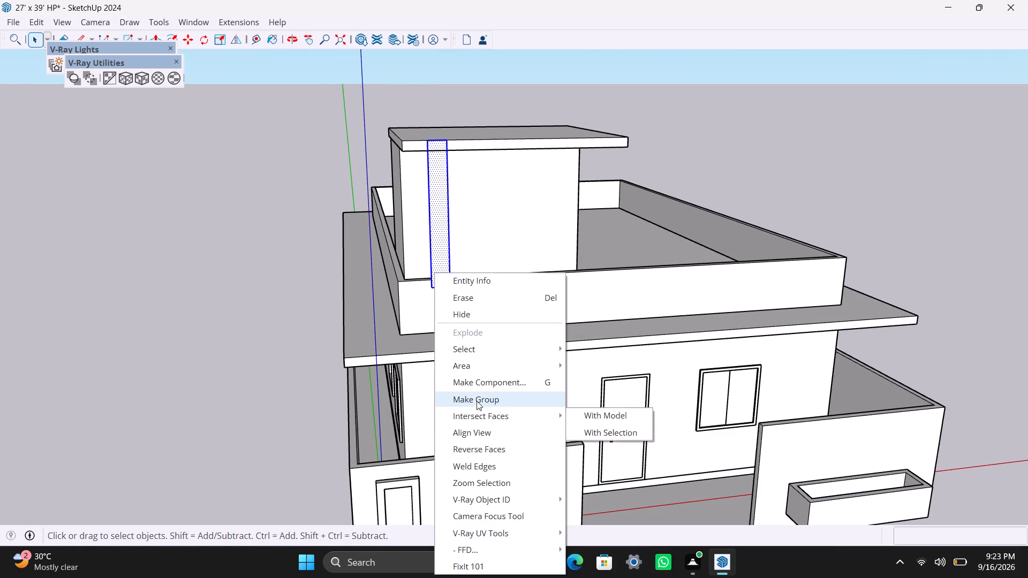
{"action": "left_click", "coordinate": [477, 401]}
{"action": "scroll", "coordinate": [442, 244], "scroll_direction": "up", "scroll_amount": 2}
{"action": "triple_click", "coordinate": [443, 245]}
{"action": "middle_click_drag", "start_coordinate": [457, 285], "coordinate": [417, 279]}
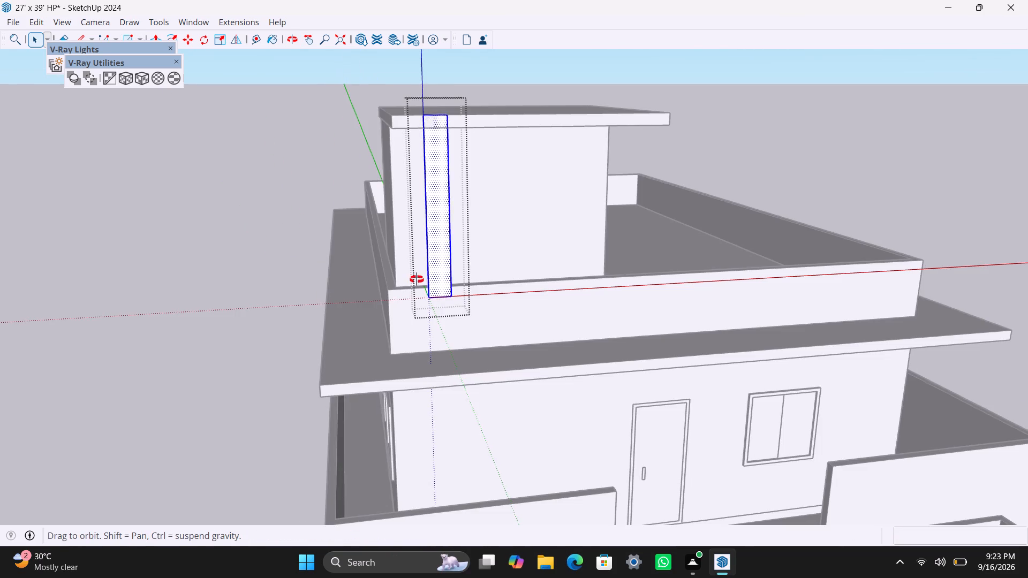
{"action": "middle_click_drag", "start_coordinate": [417, 279], "coordinate": [195, 299]}
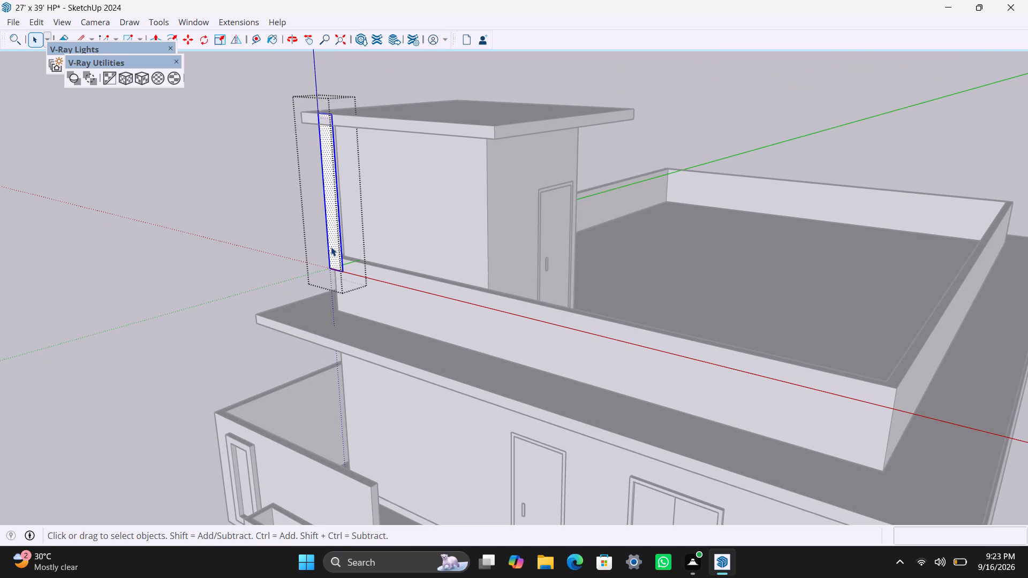
{"action": "key", "text": "p"}
{"action": "left_click", "coordinate": [330, 239]}
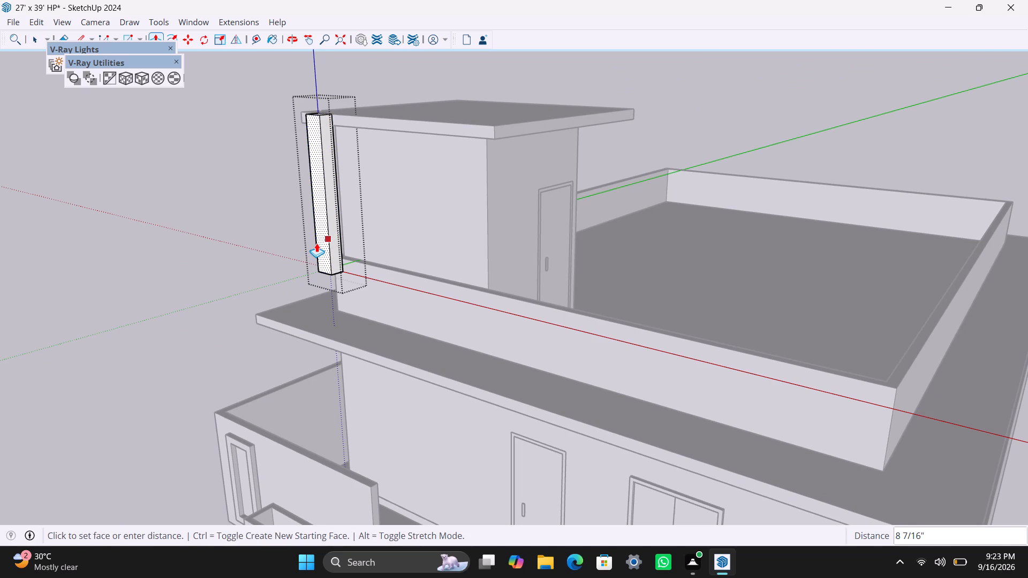
{"action": "type", "text": "5\""}
{"action": "key", "text": "Return"}
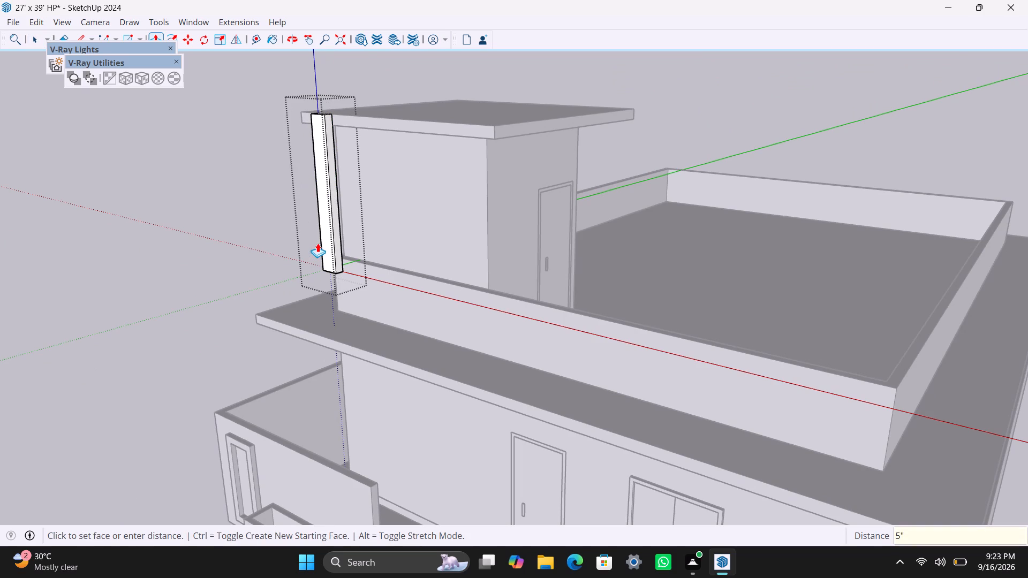
{"action": "key", "text": "space"}
{"action": "left_click", "coordinate": [213, 199]}
Narrow the post by pushing its gate-facing side face inward about 3".
{"action": "scroll", "coordinate": [270, 297], "scroll_direction": "down", "scroll_amount": 2}
{"action": "middle_click_drag", "start_coordinate": [345, 309], "coordinate": [502, 320]}
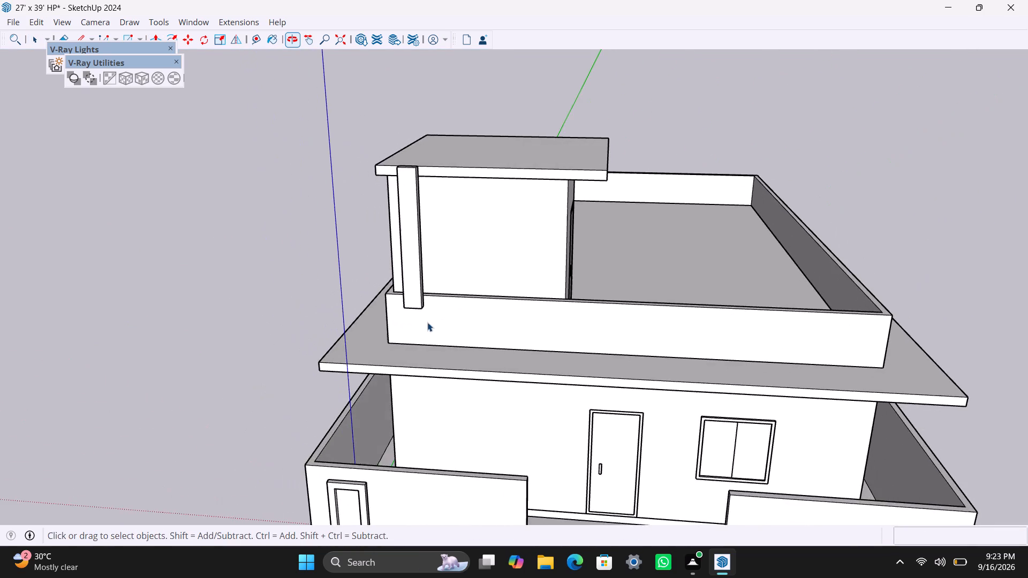
{"action": "scroll", "coordinate": [423, 311], "scroll_direction": "up", "scroll_amount": 2}
{"action": "middle_click_drag", "start_coordinate": [406, 310], "coordinate": [414, 282]}
{"action": "scroll", "coordinate": [425, 292], "scroll_direction": "up", "scroll_amount": 5}
{"action": "middle_click_drag", "start_coordinate": [450, 279], "coordinate": [398, 290]}
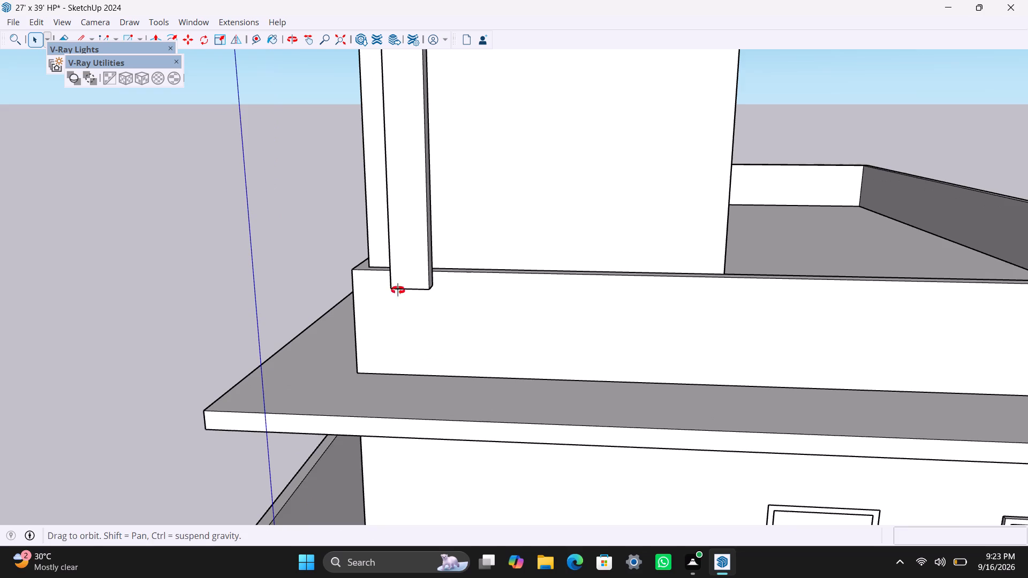
{"action": "middle_click_drag", "start_coordinate": [398, 290], "coordinate": [362, 296]}
{"action": "scroll", "coordinate": [381, 279], "scroll_direction": "up", "scroll_amount": 2}
{"action": "double_click", "coordinate": [354, 264]}
{"action": "left_click", "coordinate": [356, 261]}
{"action": "scroll", "coordinate": [358, 260], "scroll_direction": "up", "scroll_amount": 3}
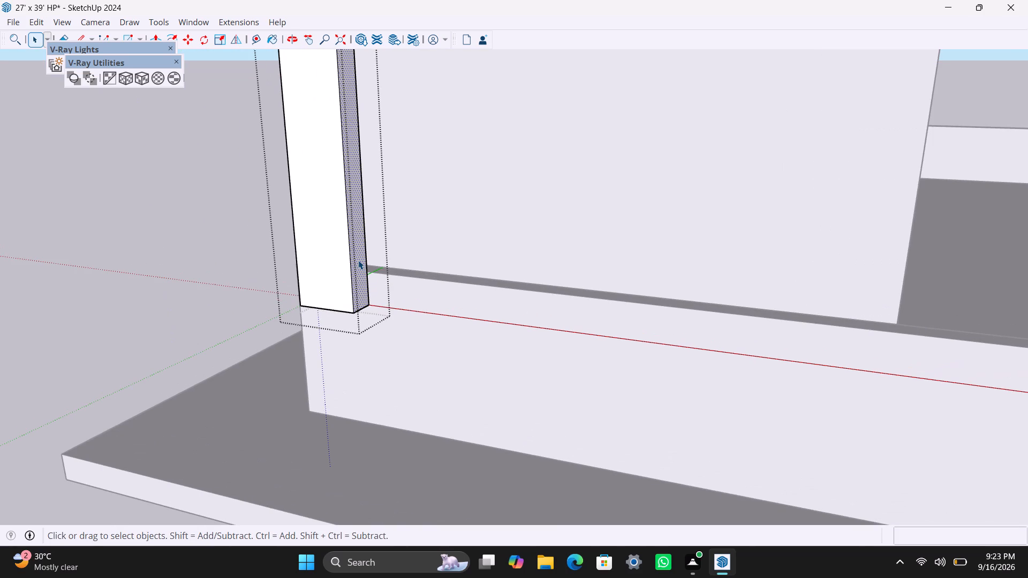
{"action": "key", "text": "p"}
{"action": "left_click_drag", "start_coordinate": [358, 260], "coordinate": [344, 266]}
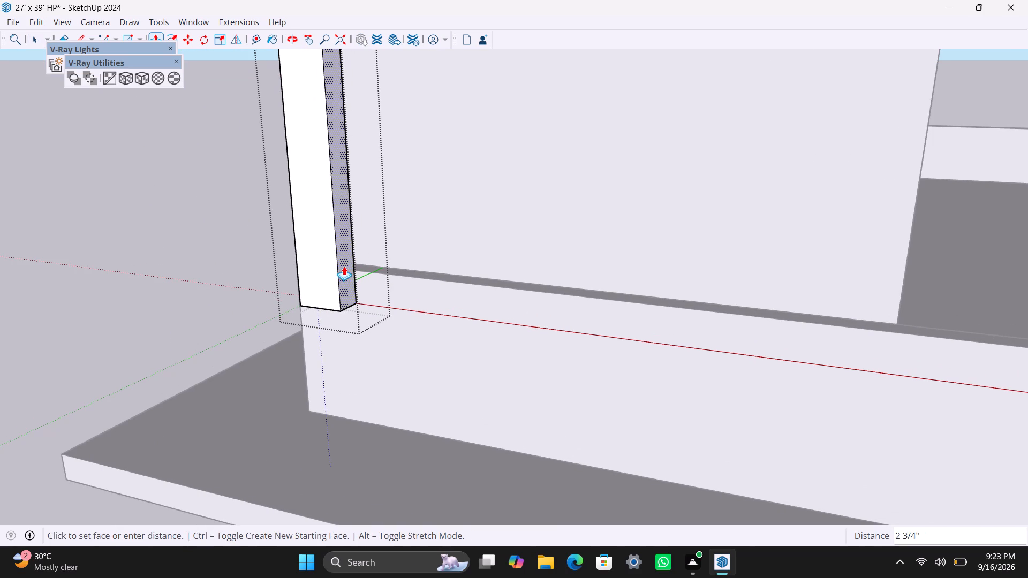
{"action": "left_click_drag", "start_coordinate": [344, 266], "coordinate": [340, 272]}
{"action": "key", "text": "space"}
Extend the post's bottom face down in front of the parapet to near the main roof slab.
{"action": "middle_click_drag", "start_coordinate": [347, 326], "coordinate": [420, 197]}
{"action": "scroll", "coordinate": [410, 180], "scroll_direction": "up", "scroll_amount": 4}
{"action": "left_click", "coordinate": [409, 163]}
{"action": "key", "text": "p"}
{"action": "left_click_drag", "start_coordinate": [408, 161], "coordinate": [410, 492]}
{"action": "key", "text": "space"}
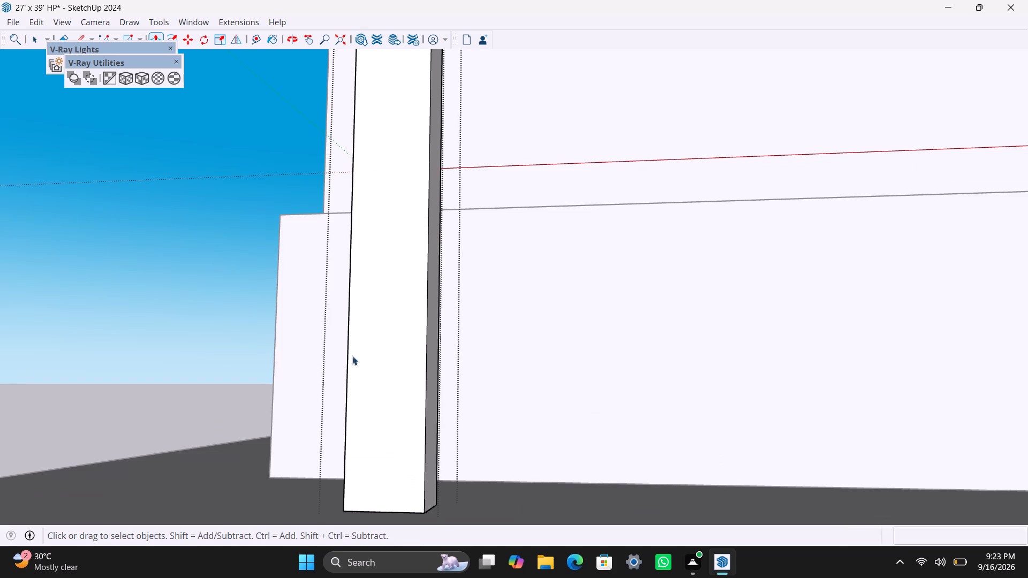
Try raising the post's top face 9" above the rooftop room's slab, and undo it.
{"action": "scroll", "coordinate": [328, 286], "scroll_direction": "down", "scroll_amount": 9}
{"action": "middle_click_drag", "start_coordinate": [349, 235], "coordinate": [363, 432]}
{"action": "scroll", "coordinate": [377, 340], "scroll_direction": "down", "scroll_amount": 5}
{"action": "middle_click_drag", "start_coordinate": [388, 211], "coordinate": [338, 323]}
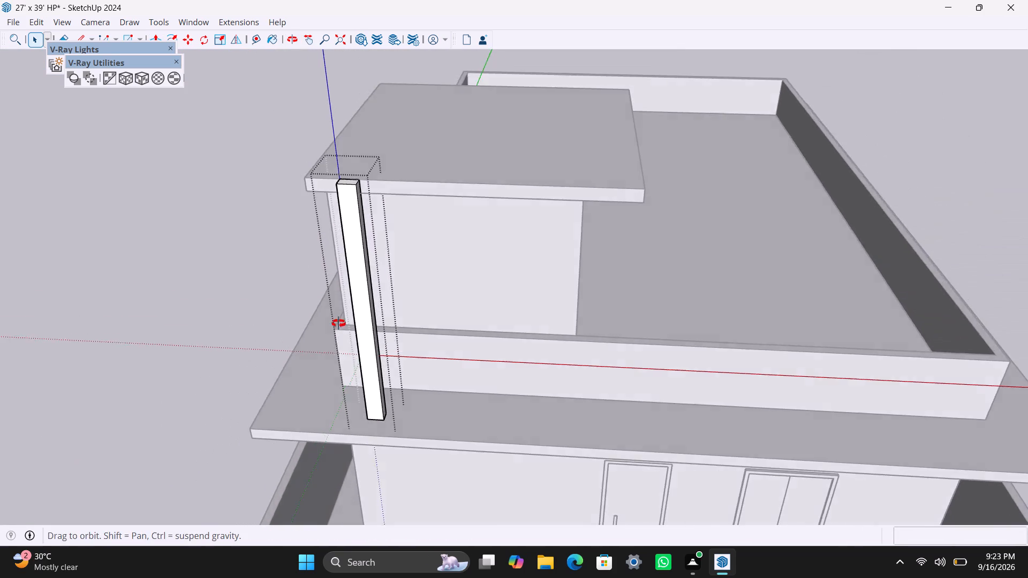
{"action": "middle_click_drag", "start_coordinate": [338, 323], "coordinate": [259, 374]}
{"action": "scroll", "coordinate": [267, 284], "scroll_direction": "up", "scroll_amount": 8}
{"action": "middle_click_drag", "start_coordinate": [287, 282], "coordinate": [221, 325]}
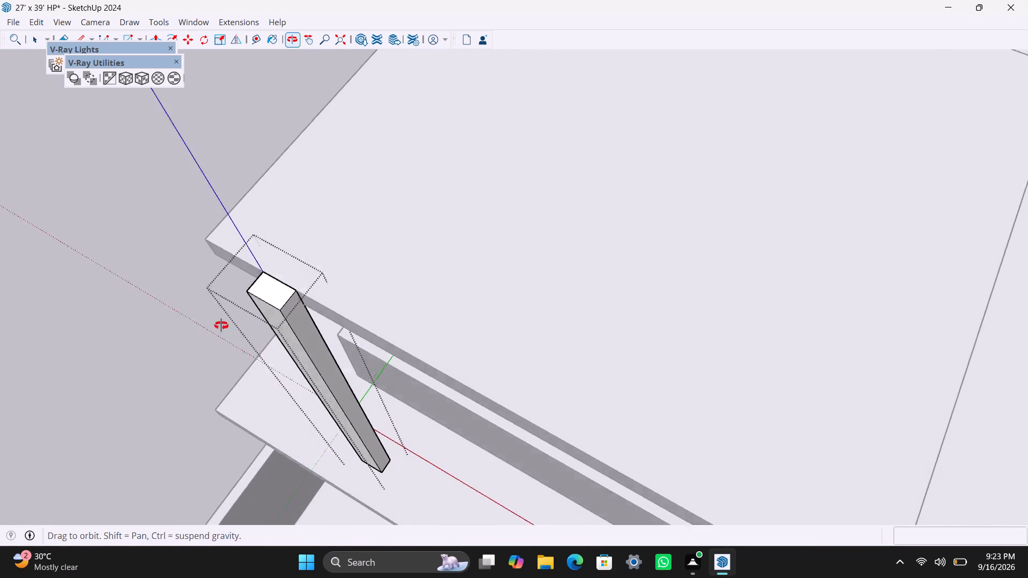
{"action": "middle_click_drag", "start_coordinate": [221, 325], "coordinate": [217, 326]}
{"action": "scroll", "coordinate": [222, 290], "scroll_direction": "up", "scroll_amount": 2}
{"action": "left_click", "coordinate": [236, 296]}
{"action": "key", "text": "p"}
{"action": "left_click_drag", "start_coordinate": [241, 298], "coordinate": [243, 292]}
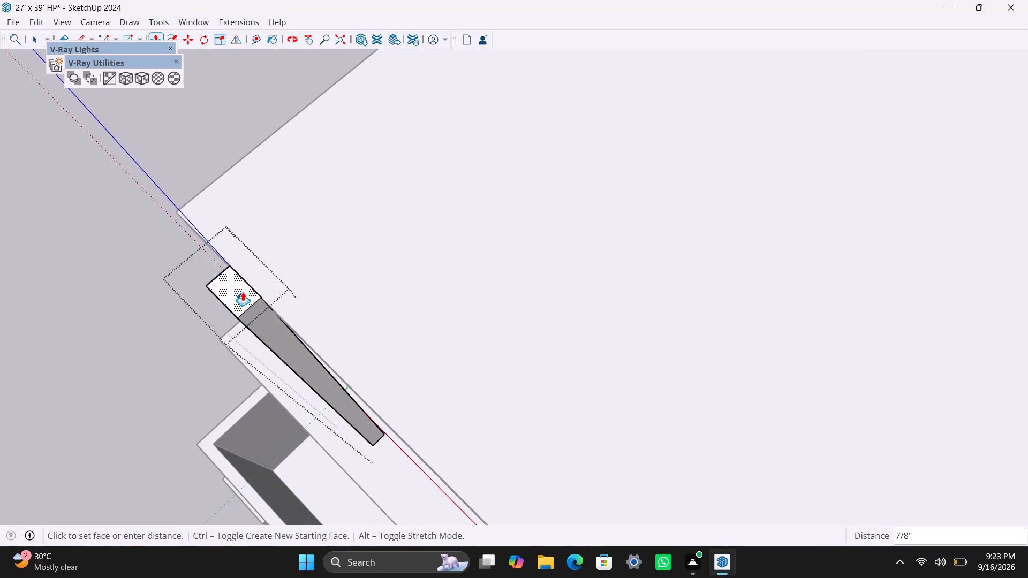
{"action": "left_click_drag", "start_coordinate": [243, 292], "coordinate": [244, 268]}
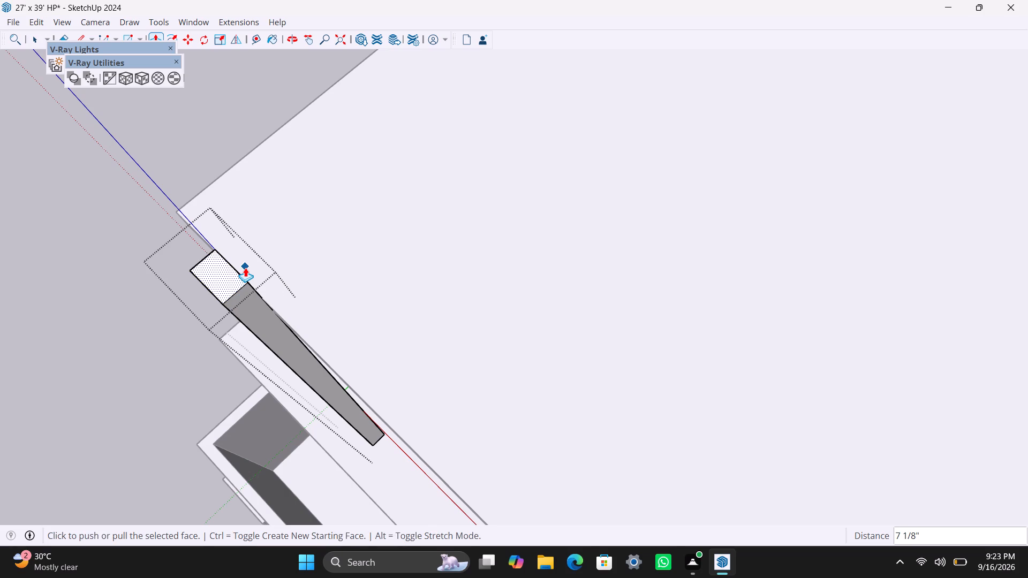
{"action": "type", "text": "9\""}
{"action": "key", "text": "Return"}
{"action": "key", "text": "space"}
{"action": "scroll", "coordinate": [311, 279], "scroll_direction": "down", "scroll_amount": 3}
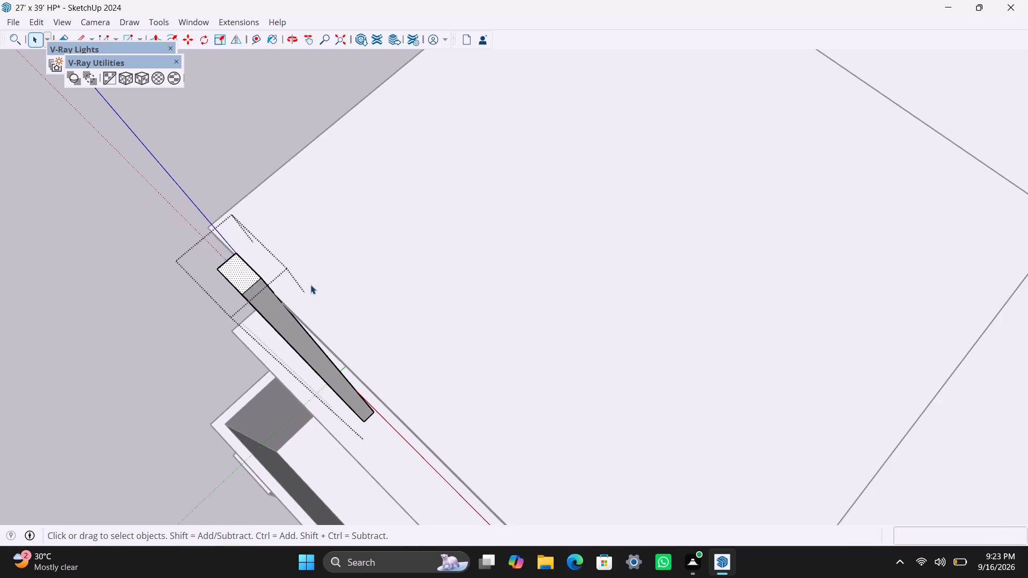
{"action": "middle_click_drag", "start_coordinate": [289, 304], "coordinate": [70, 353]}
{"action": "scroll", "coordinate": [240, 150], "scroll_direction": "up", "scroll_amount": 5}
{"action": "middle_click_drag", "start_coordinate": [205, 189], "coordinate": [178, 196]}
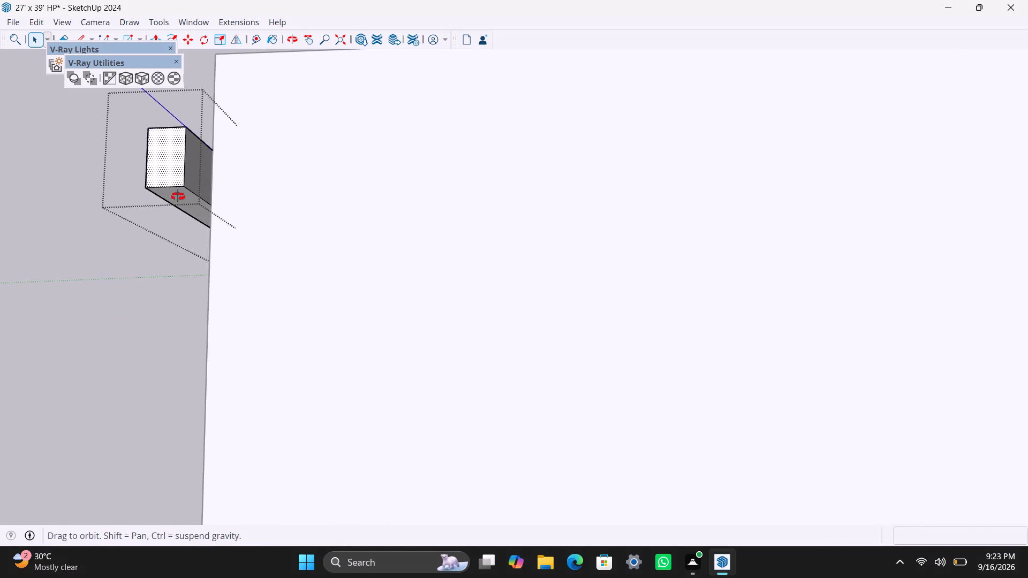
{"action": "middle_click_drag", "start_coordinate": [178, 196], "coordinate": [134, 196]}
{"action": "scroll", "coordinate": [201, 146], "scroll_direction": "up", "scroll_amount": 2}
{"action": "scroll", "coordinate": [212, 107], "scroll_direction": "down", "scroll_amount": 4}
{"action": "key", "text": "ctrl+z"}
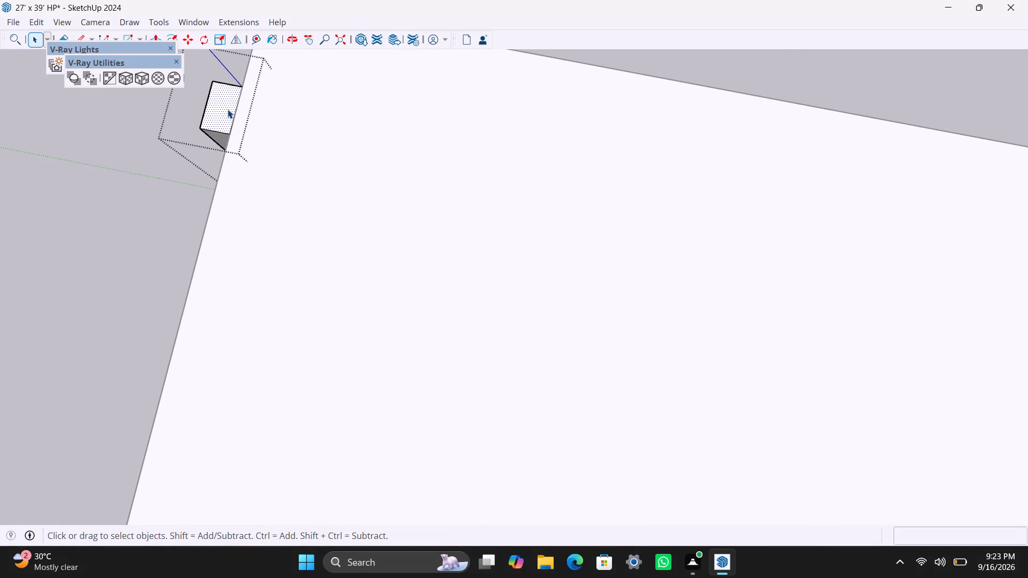
Raise the post's top face 9" above the rooftop room's slab.
{"action": "key", "text": "p"}
{"action": "left_click_drag", "start_coordinate": [225, 112], "coordinate": [226, 88]}
{"action": "type", "text": "9\""}
{"action": "key", "text": "Return"}
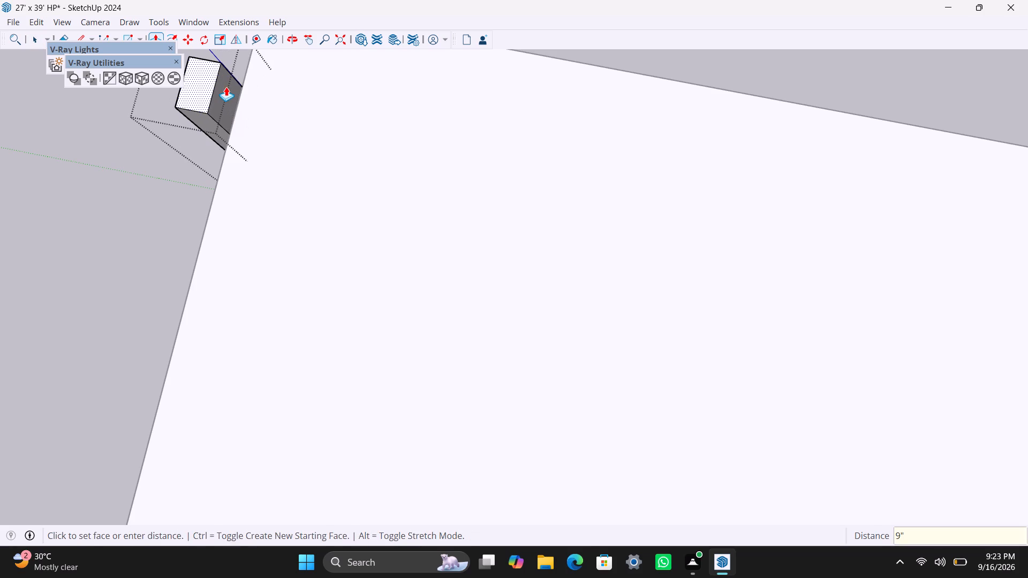
{"action": "key", "text": "space"}
Copy the post's rear top edge 9" down its rear face to mark off the part above the slab.
{"action": "scroll", "coordinate": [207, 99], "scroll_direction": "up", "scroll_amount": 2}
{"action": "left_click", "coordinate": [213, 96]}
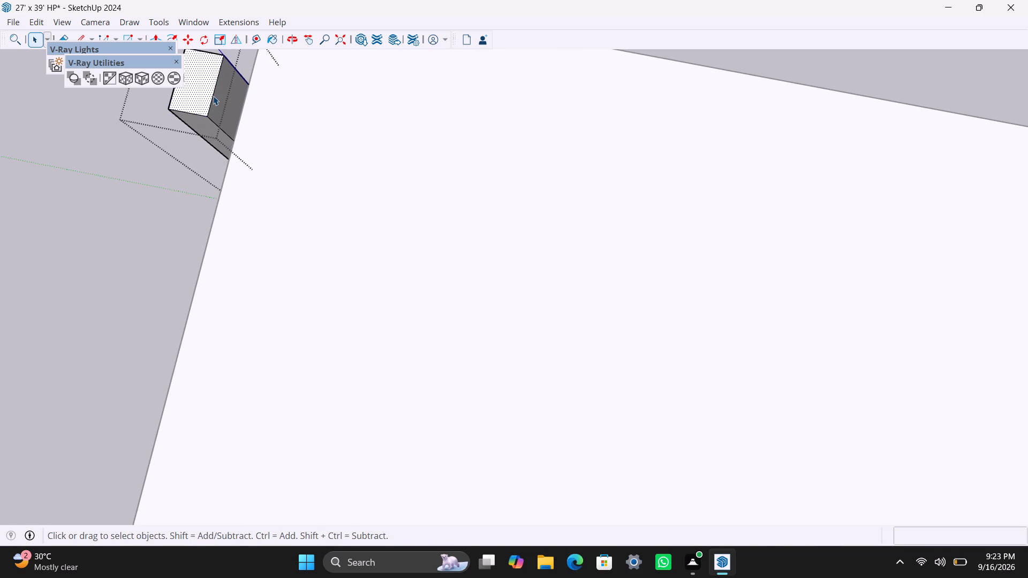
{"action": "key", "text": "m"}
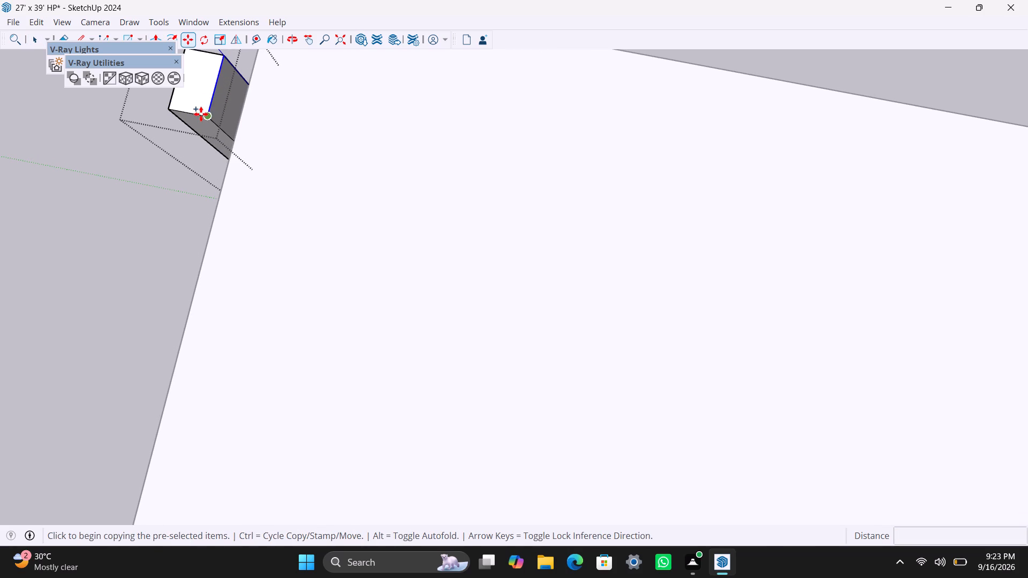
{"action": "left_click", "coordinate": [201, 115]}
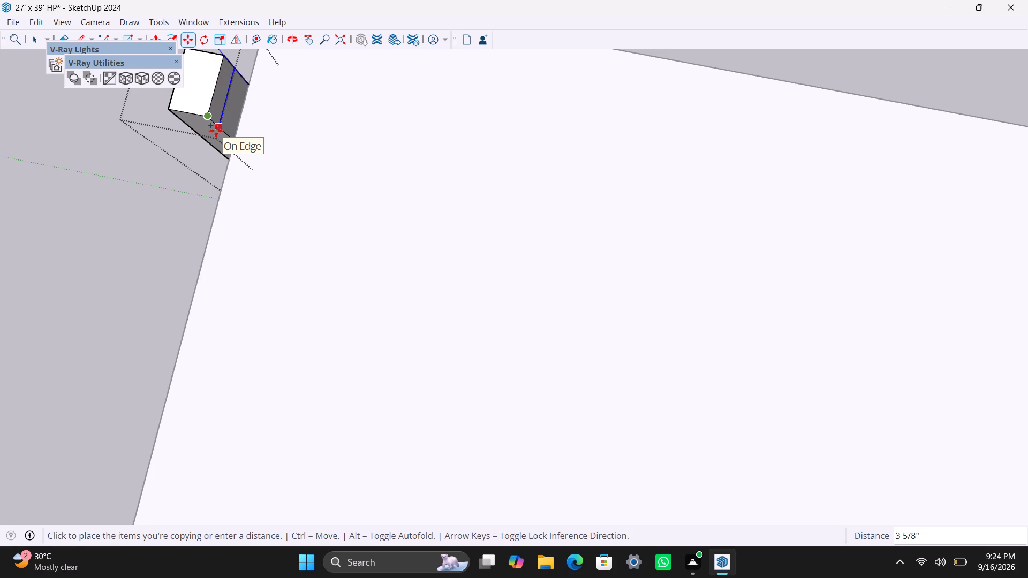
{"action": "type", "text": "9\""}
{"action": "key", "text": "Return"}
{"action": "key", "text": "space"}
Pull the marked-off rear face back over the rooftop slab to form a hooked top, and close the group.
{"action": "left_click", "coordinate": [218, 104]}
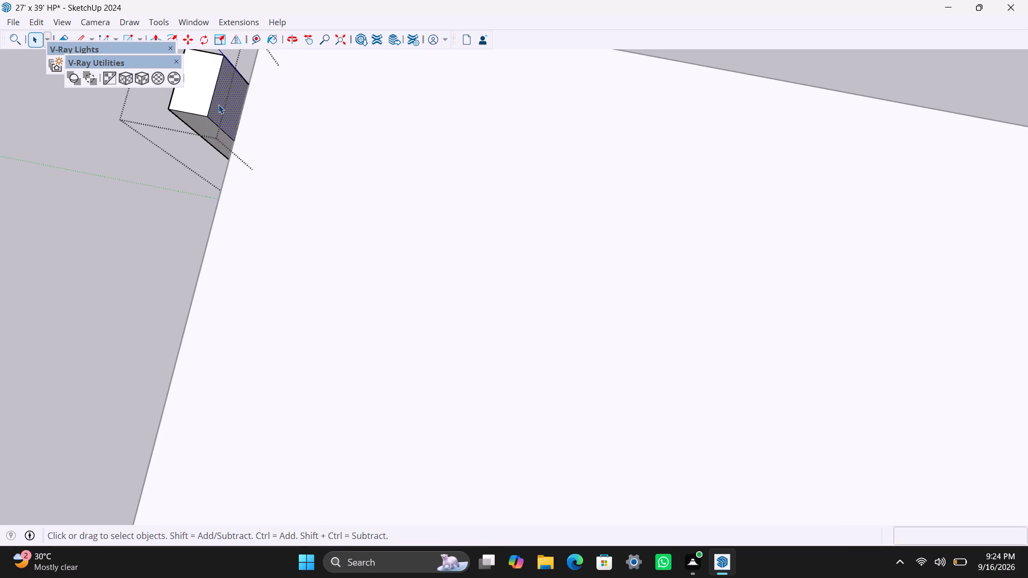
{"action": "key", "text": "p"}
{"action": "left_click_drag", "start_coordinate": [218, 104], "coordinate": [318, 123]}
{"action": "key", "text": "space"}
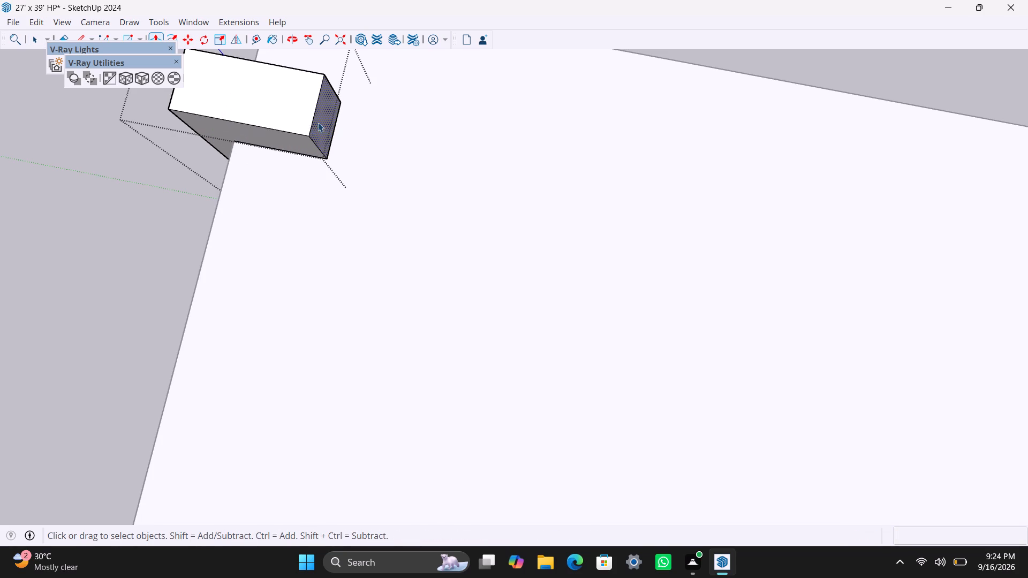
{"action": "left_click", "coordinate": [327, 197]}
Copy the hooked post about 5'7" along the rooftop room's front, dividing the distance by 4 for evenly spaced copies.
{"action": "scroll", "coordinate": [193, 217], "scroll_direction": "down", "scroll_amount": 4}
{"action": "middle_click_drag", "start_coordinate": [168, 302], "coordinate": [693, 184]}
{"action": "left_click", "coordinate": [265, 225]}
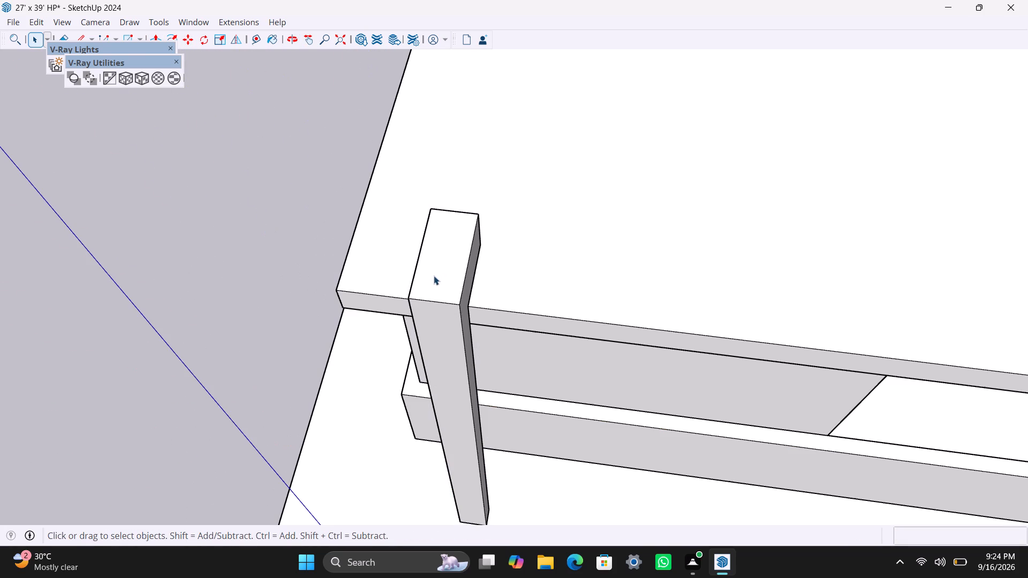
{"action": "left_click", "coordinate": [441, 271]}
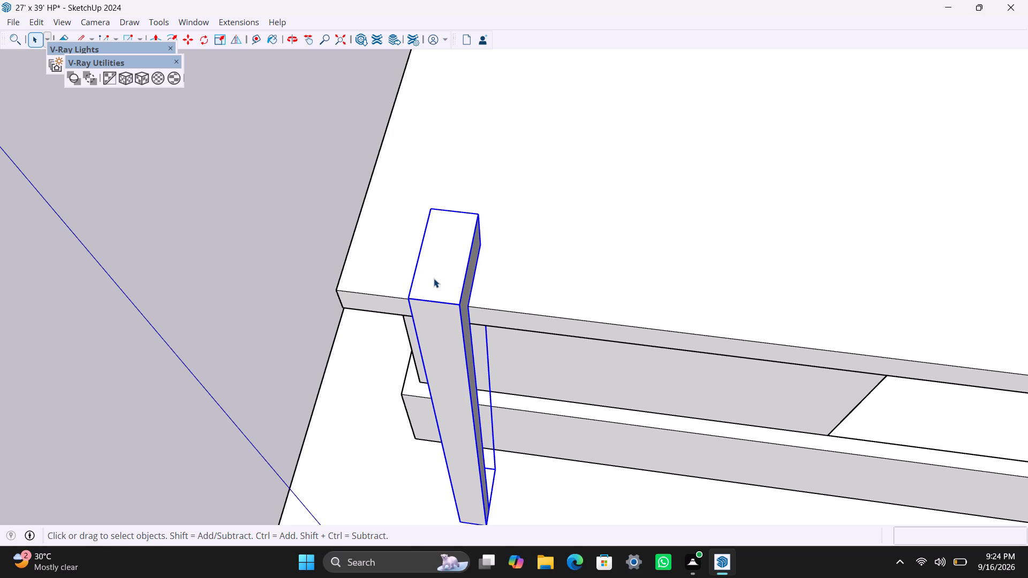
{"action": "key", "text": "m"}
{"action": "left_click", "coordinate": [425, 211]}
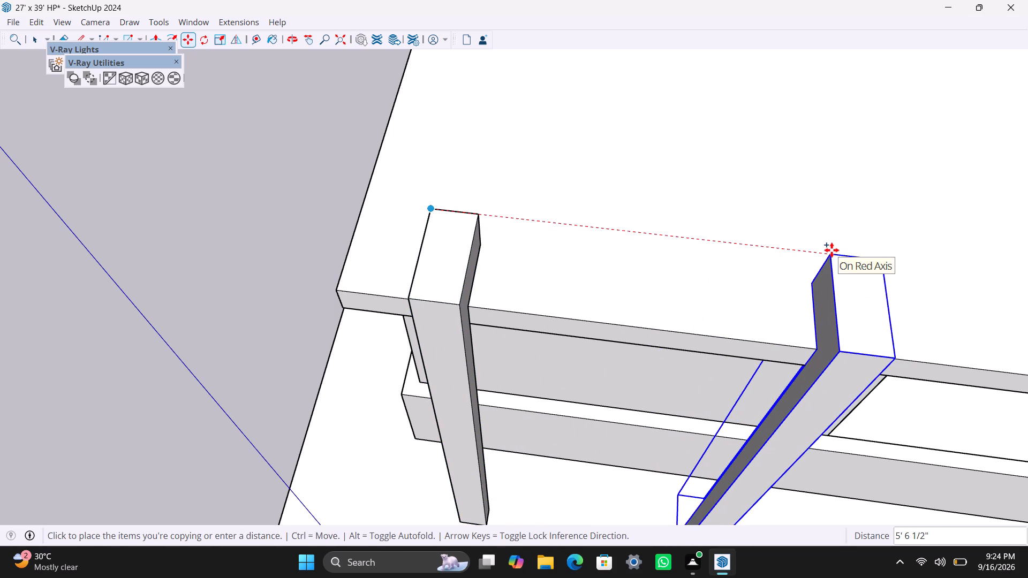
{"action": "left_click", "coordinate": [838, 250]}
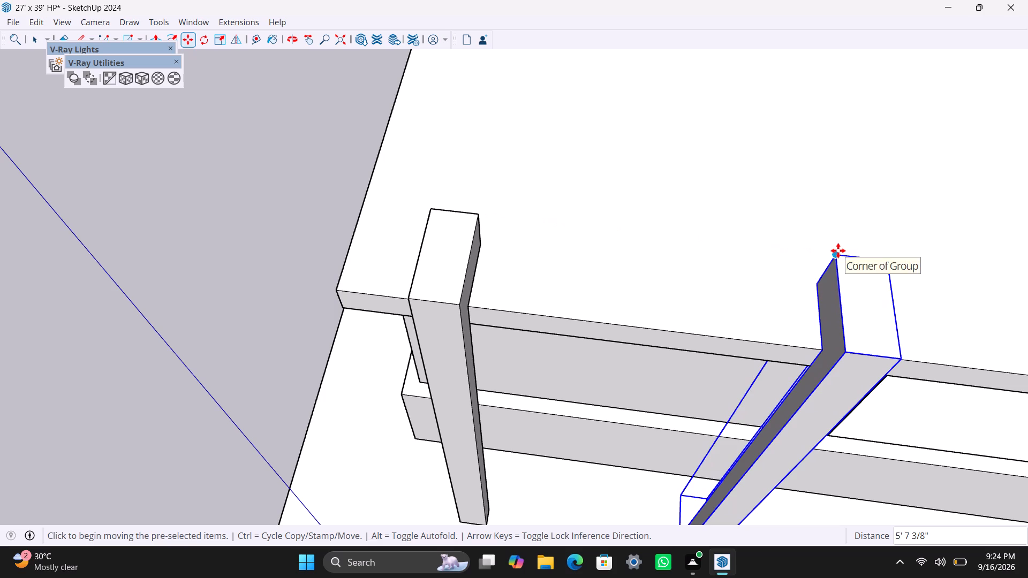
{"action": "type", "text": "/4"}
{"action": "key", "text": "Return"}
{"action": "scroll", "coordinate": [829, 244], "scroll_direction": "down", "scroll_amount": 8}
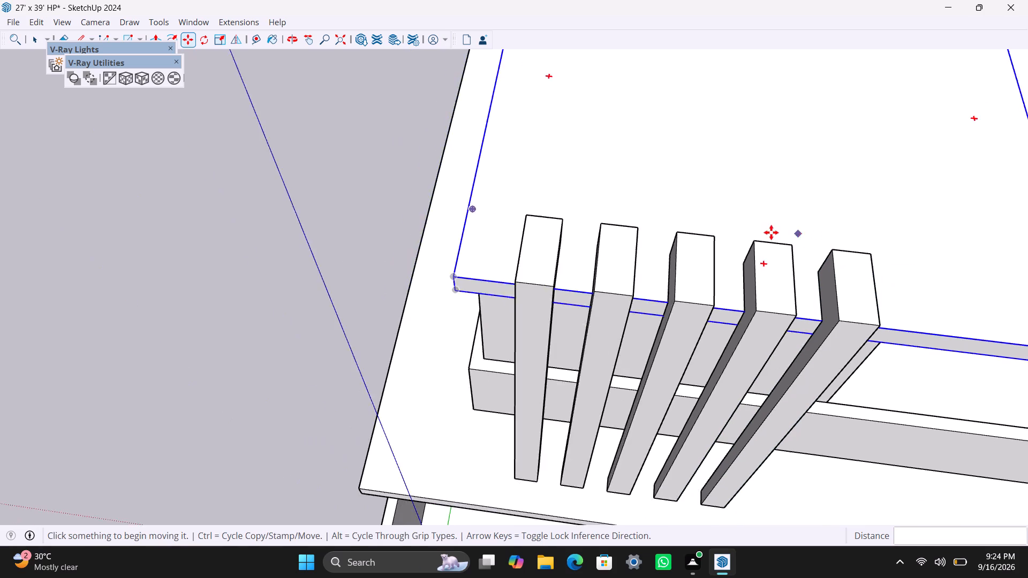
{"action": "scroll", "coordinate": [771, 232], "scroll_direction": "down", "scroll_amount": 3}
{"action": "middle_click_drag", "start_coordinate": [629, 351], "coordinate": [577, 90]}
{"action": "scroll", "coordinate": [642, 149], "scroll_direction": "down", "scroll_amount": 9}
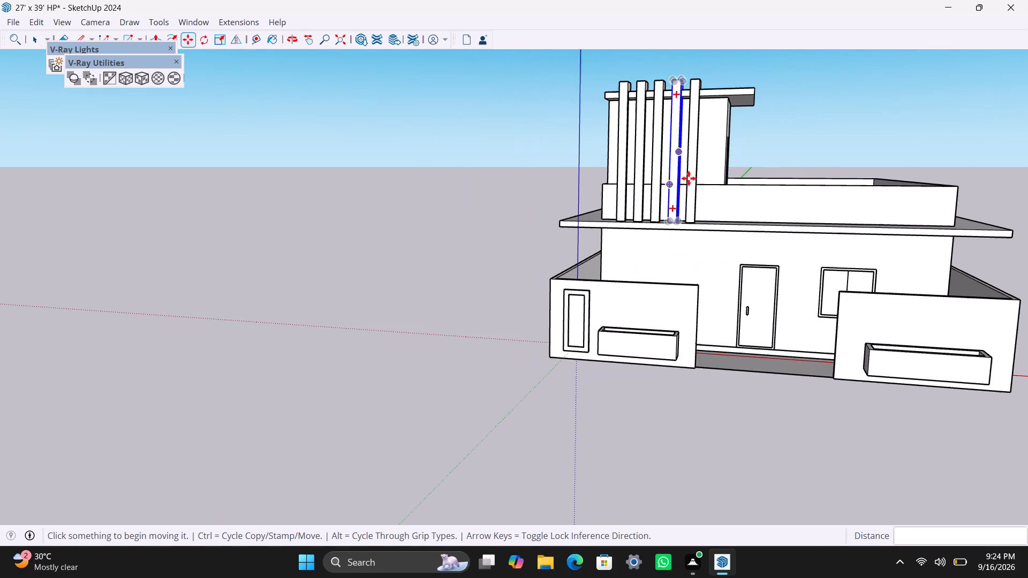
{"action": "key", "text": "space"}
{"action": "left_click", "coordinate": [367, 190]}
Save the house model with the row of vertical posts.
{"action": "scroll", "coordinate": [364, 258], "scroll_direction": "down", "scroll_amount": 4}
{"action": "middle_click_drag", "start_coordinate": [384, 302], "coordinate": [465, 325]}
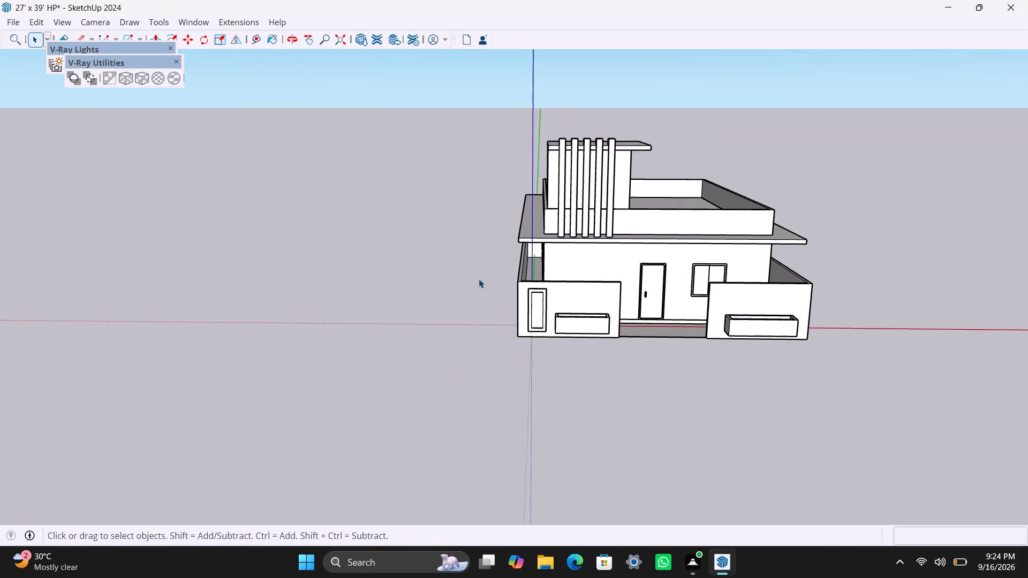
{"action": "scroll", "coordinate": [479, 280], "scroll_direction": "down", "scroll_amount": 2}
{"action": "middle_click_drag", "start_coordinate": [435, 260], "coordinate": [349, 328]}
{"action": "scroll", "coordinate": [463, 344], "scroll_direction": "up", "scroll_amount": 2}
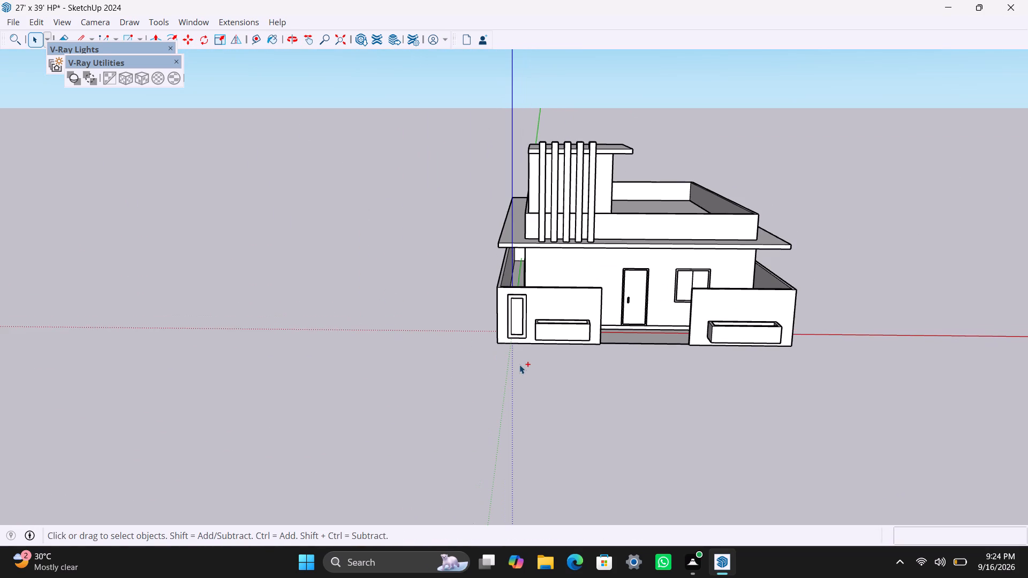
{"action": "key", "text": "ctrl+s"}
Save the model again with the whole front of the house in view.
{"action": "scroll", "coordinate": [510, 366], "scroll_direction": "down", "scroll_amount": 2}
{"action": "middle_click_drag", "start_coordinate": [458, 370], "coordinate": [394, 393], "text": "shift"}
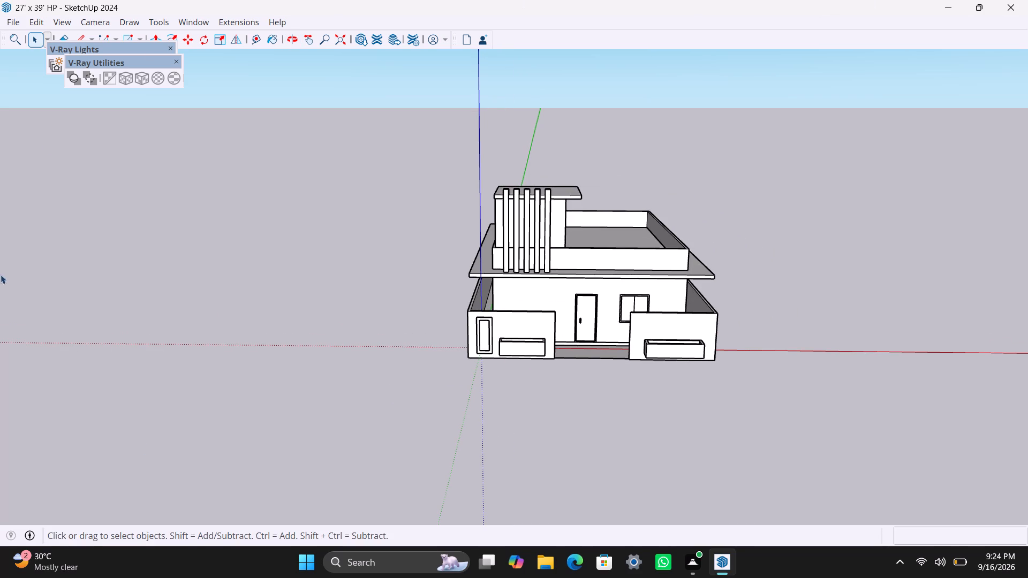
{"action": "scroll", "coordinate": [512, 364], "scroll_direction": "up", "scroll_amount": 2}
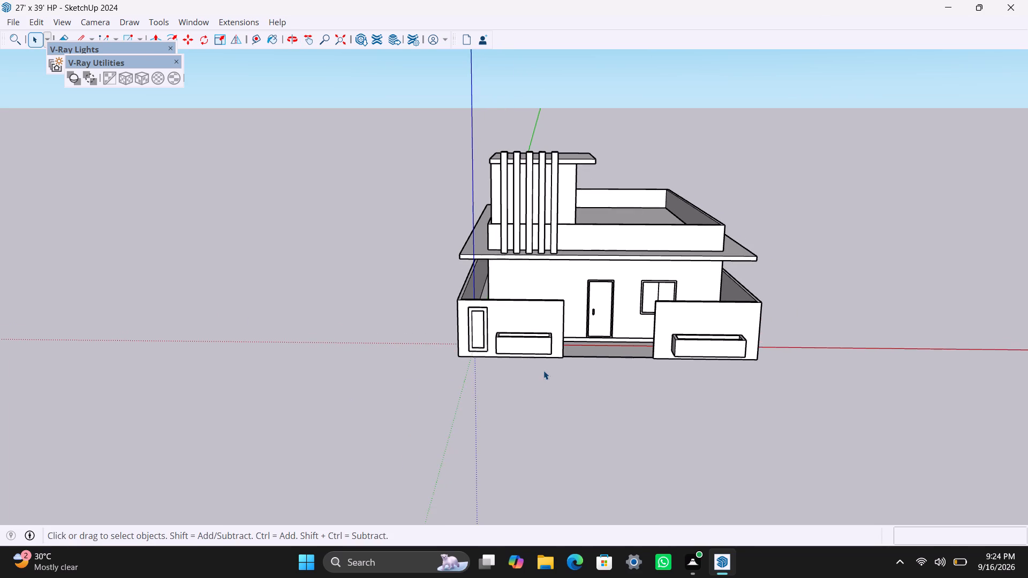
{"action": "scroll", "coordinate": [542, 370], "scroll_direction": "down", "scroll_amount": 2}
{"action": "middle_click_drag", "start_coordinate": [543, 401], "coordinate": [477, 450]}
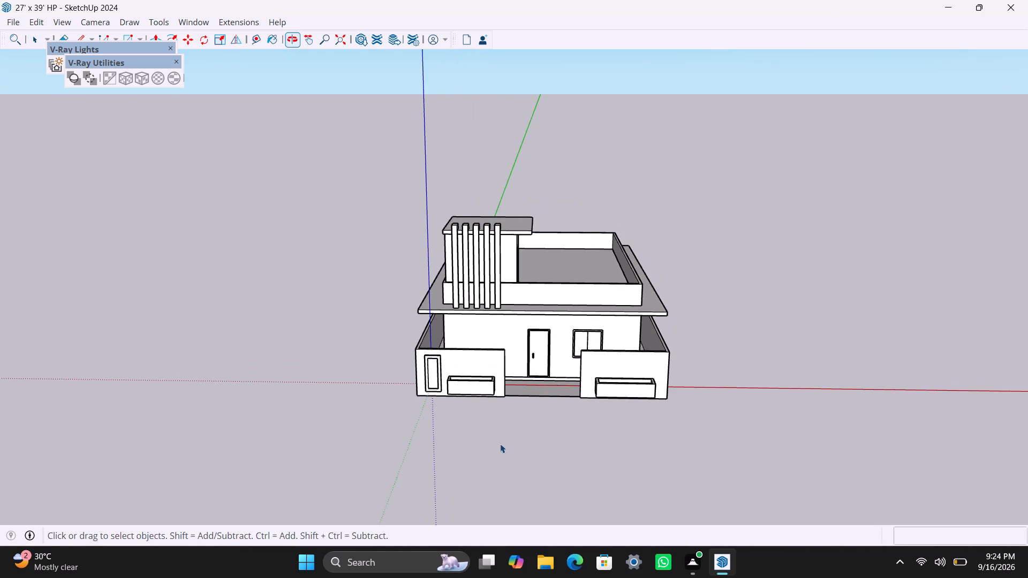
{"action": "scroll", "coordinate": [520, 439], "scroll_direction": "up", "scroll_amount": 1}
{"action": "middle_click_drag", "start_coordinate": [553, 448], "coordinate": [556, 442]}
{"action": "key", "text": "ctrl+s"}
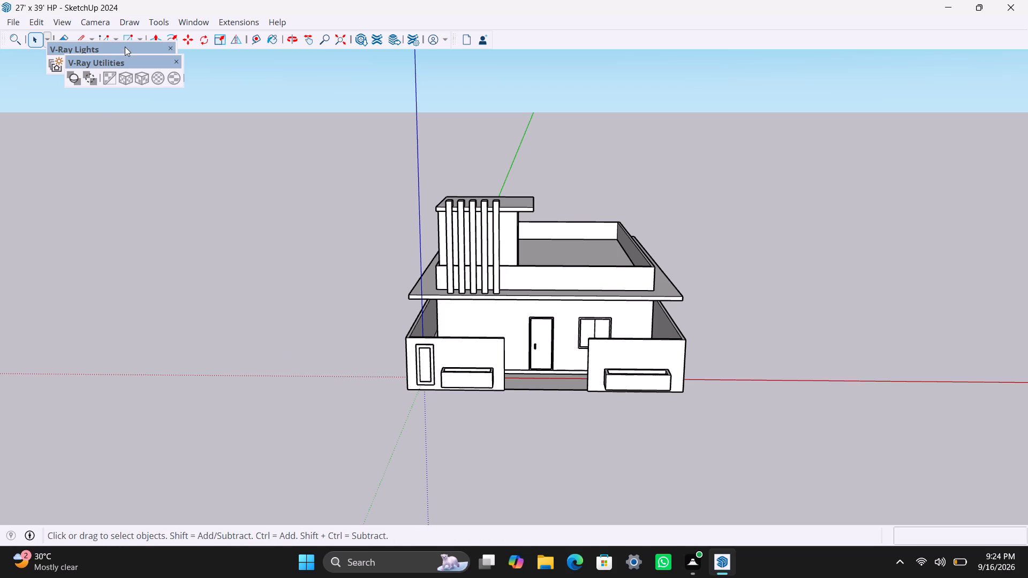
Show the V-Ray for SketchUp tool set and open the V-Ray Asset Editor.
{"action": "right_click", "coordinate": [566, 40]}
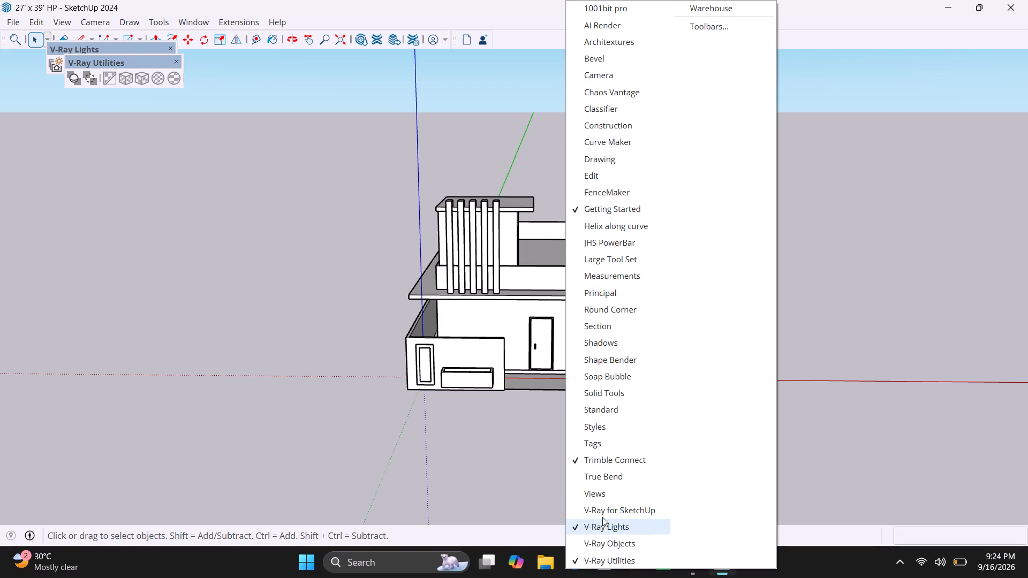
{"action": "left_click", "coordinate": [602, 517]}
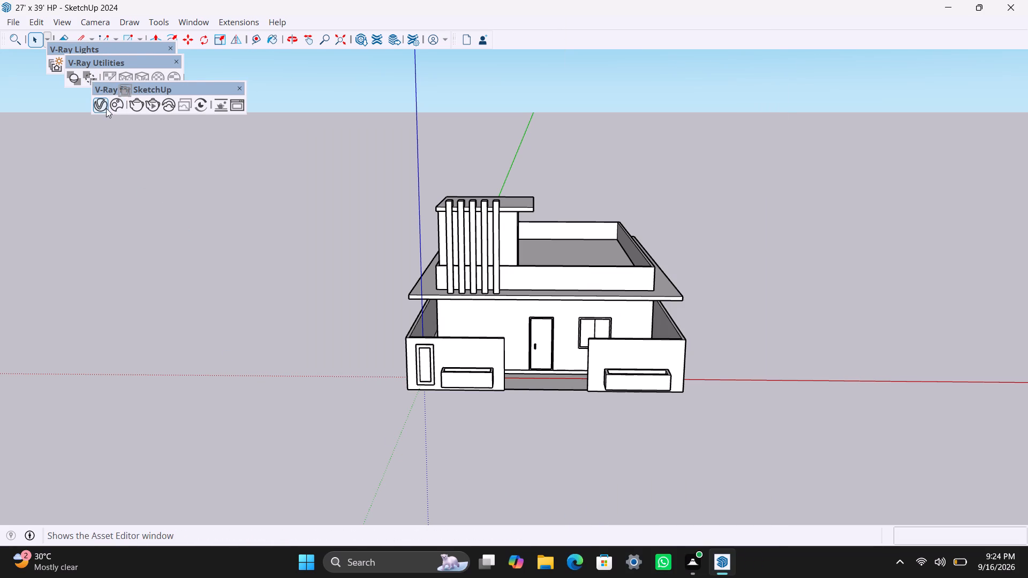
{"action": "left_click", "coordinate": [105, 104]}
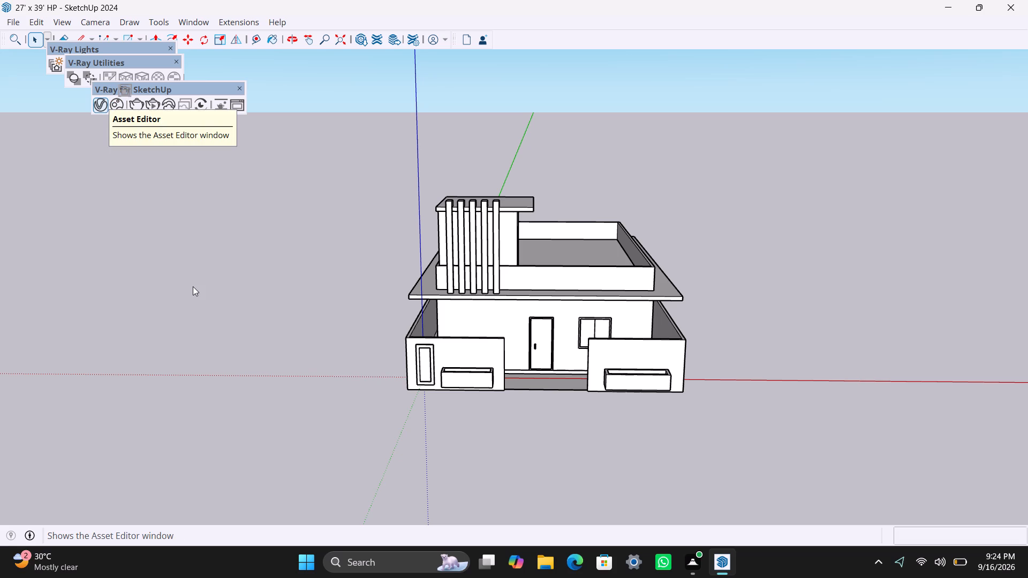
{"action": "left_click", "coordinate": [99, 108]}
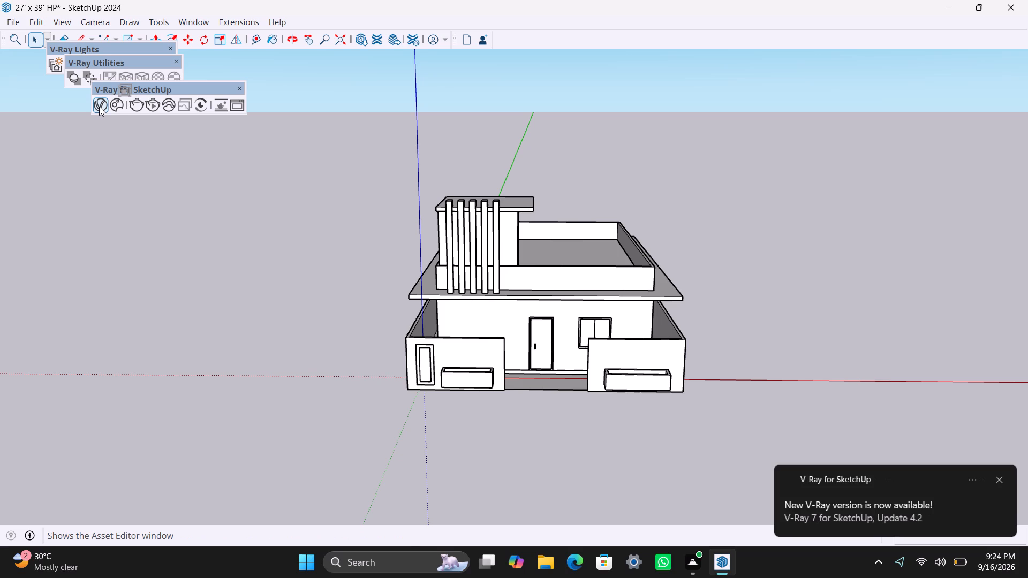
{"action": "left_click", "coordinate": [123, 92]}
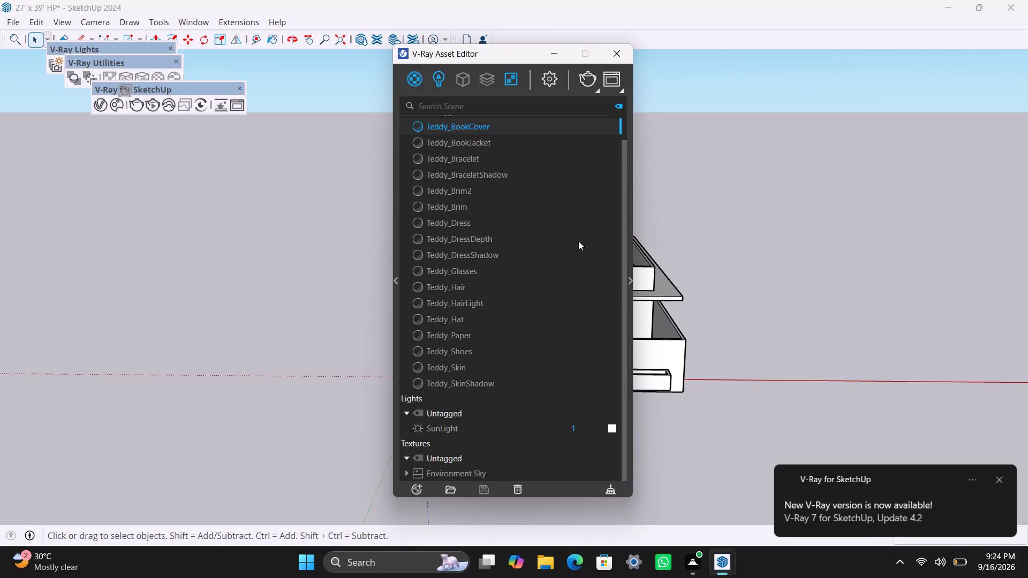
Permanently delete all the Teddy materials from the scene's V-Ray assets.
{"action": "left_click", "coordinate": [446, 384]}
{"action": "left_click", "coordinate": [444, 120], "text": "shift"}
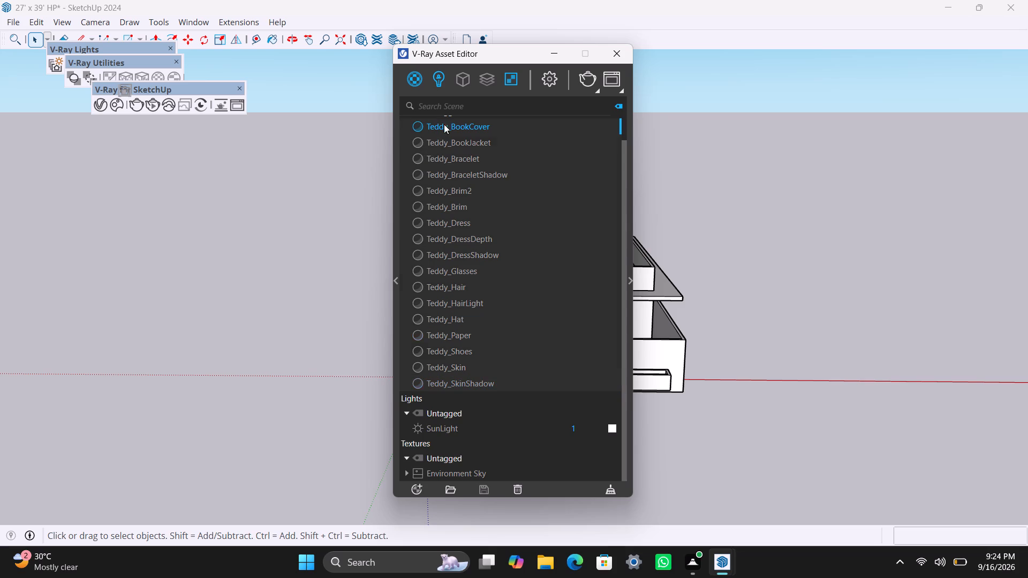
{"action": "left_click", "coordinate": [517, 492]}
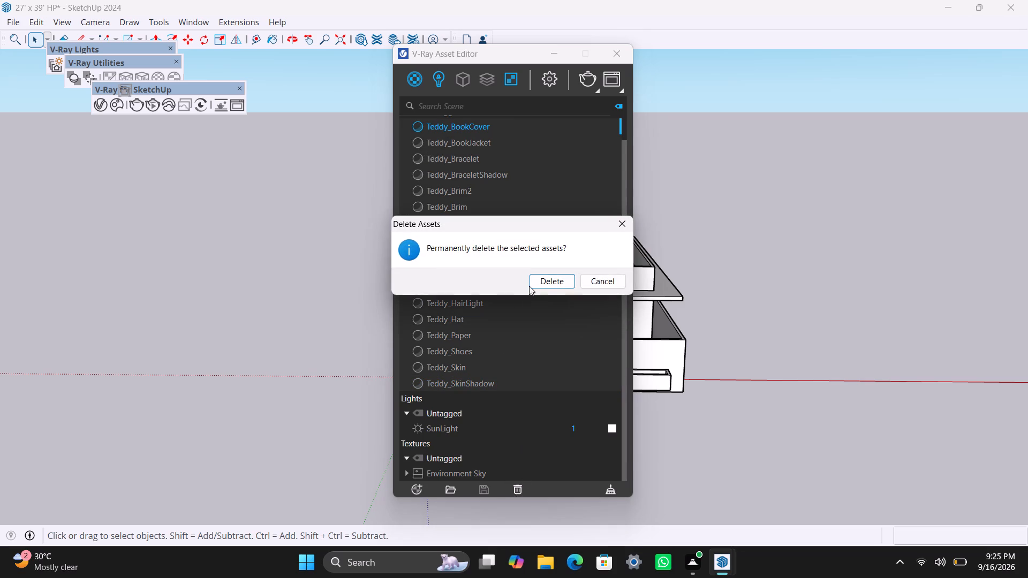
{"action": "left_click", "coordinate": [541, 283]}
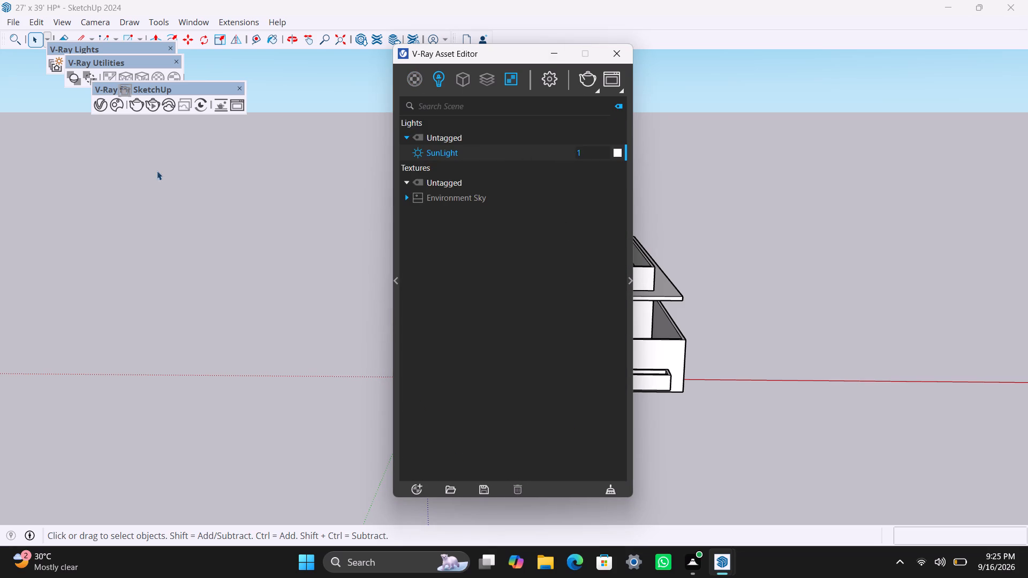
Search the online Chaos Cosmos library for "wall paints" and import Wall Paint Dusk Blue Semigloss 300cm.
{"action": "left_click", "coordinate": [112, 103]}
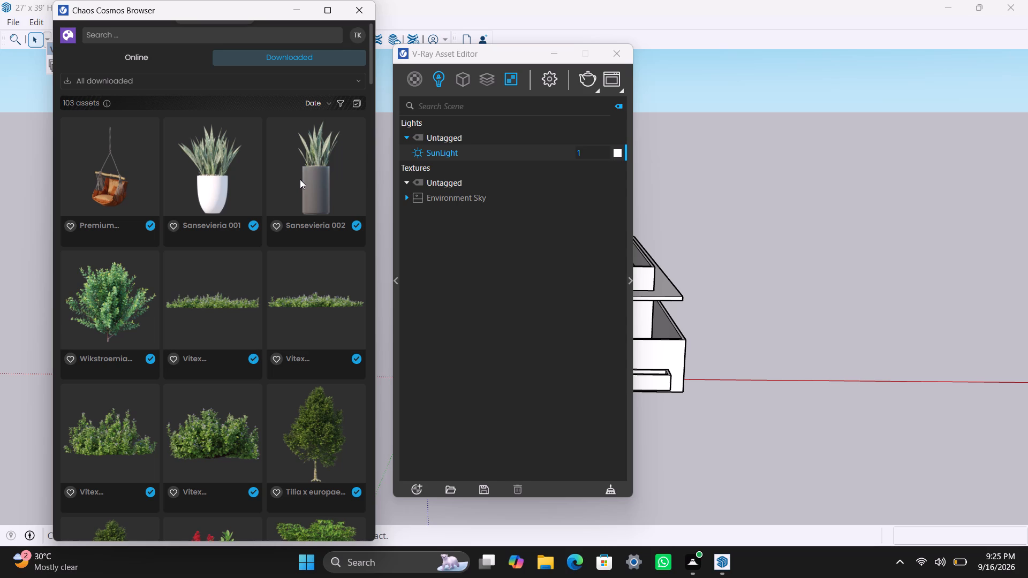
{"action": "left_click", "coordinate": [180, 55]}
{"action": "left_click", "coordinate": [188, 33]}
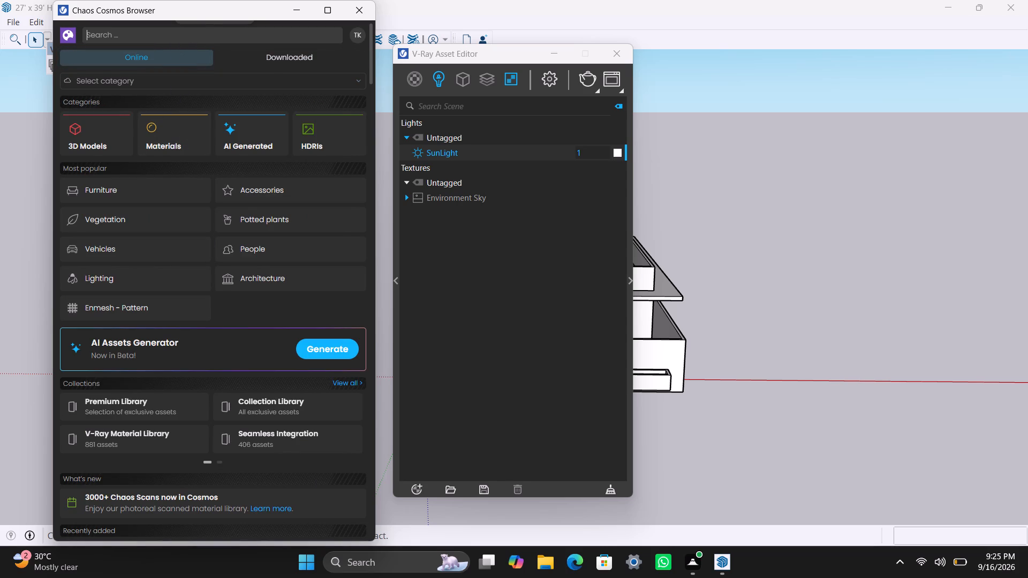
{"action": "type", "text": "wall paints"}
{"action": "key", "text": "Return"}
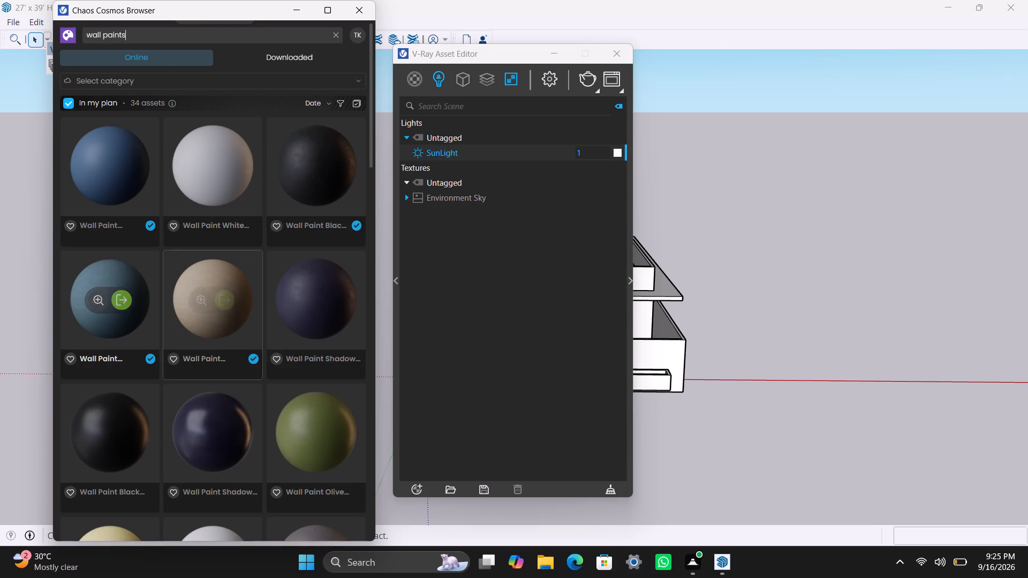
{"action": "scroll", "coordinate": [178, 396], "scroll_direction": "down", "scroll_amount": 2}
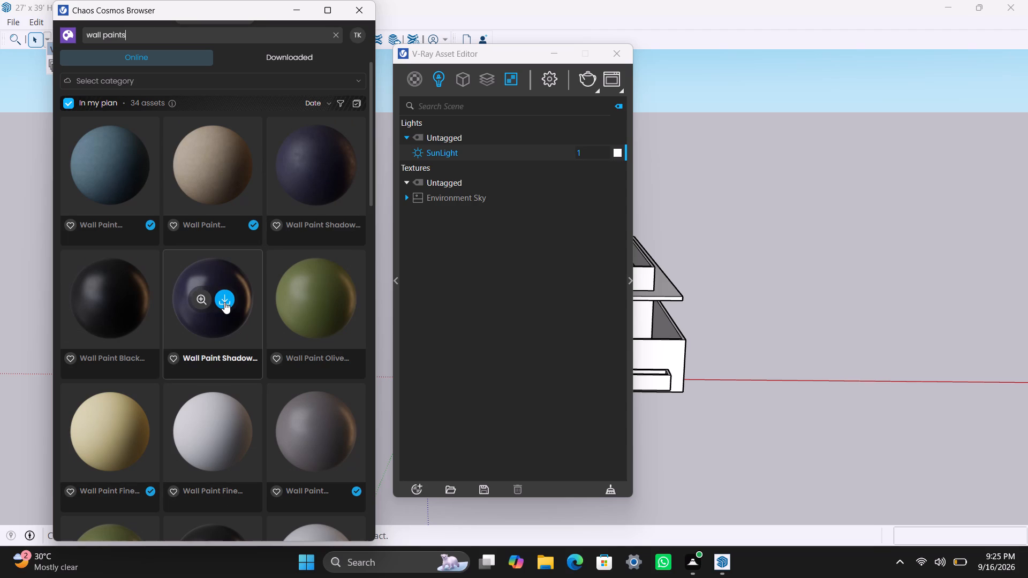
{"action": "scroll", "coordinate": [244, 421], "scroll_direction": "down", "scroll_amount": 4}
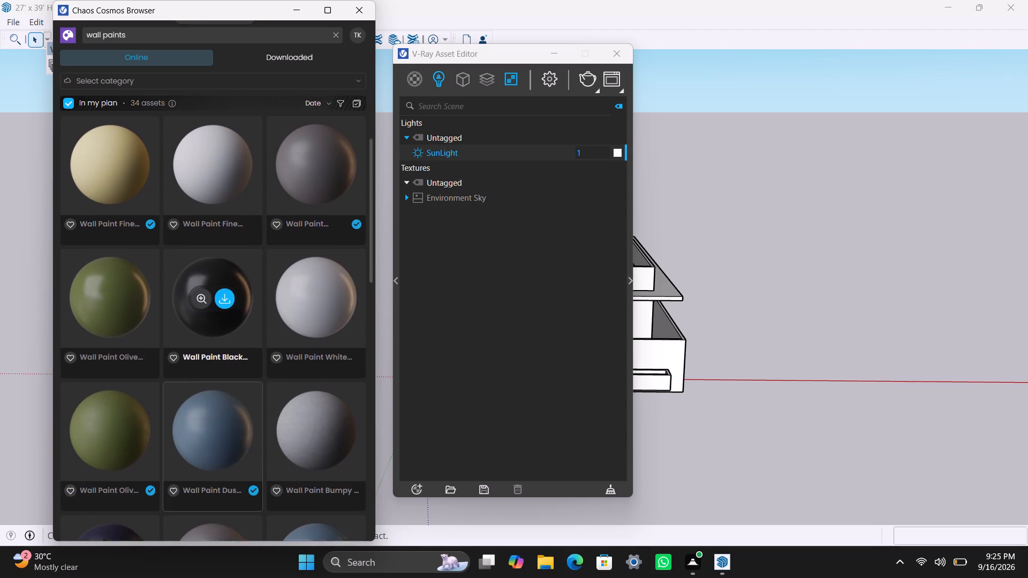
{"action": "scroll", "coordinate": [258, 408], "scroll_direction": "down", "scroll_amount": 1}
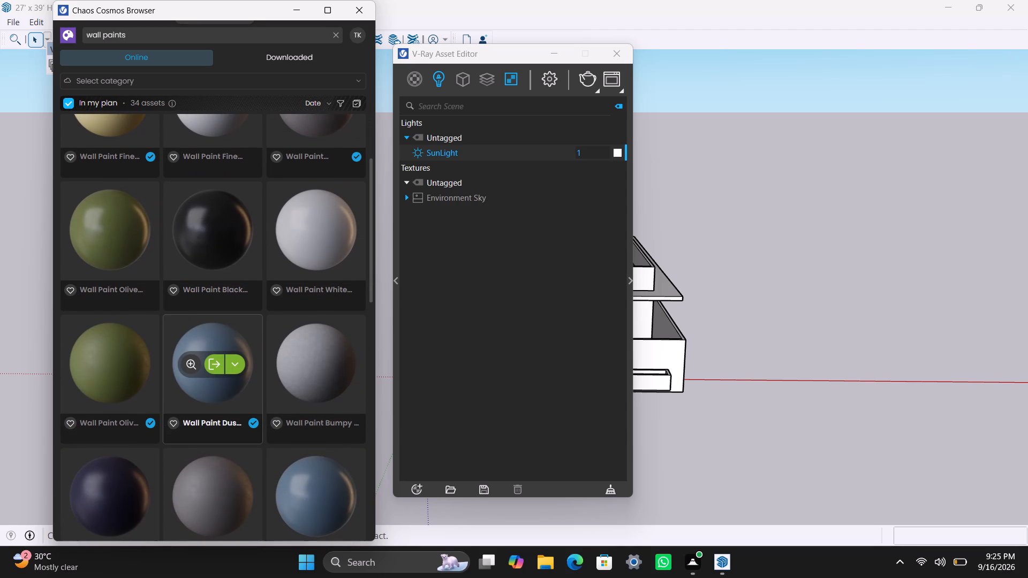
{"action": "scroll", "coordinate": [239, 401], "scroll_direction": "down", "scroll_amount": 4}
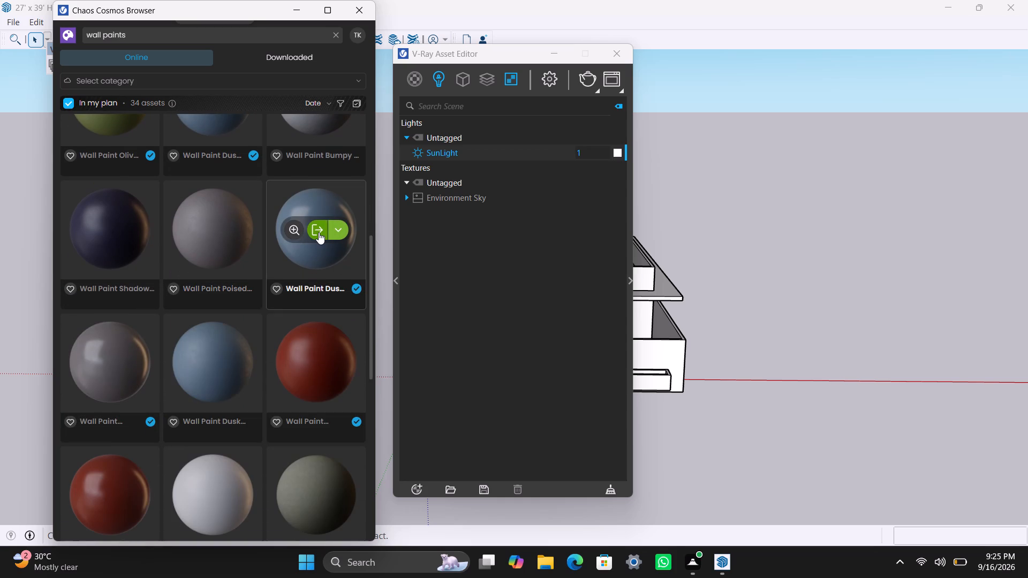
{"action": "left_click", "coordinate": [319, 231]}
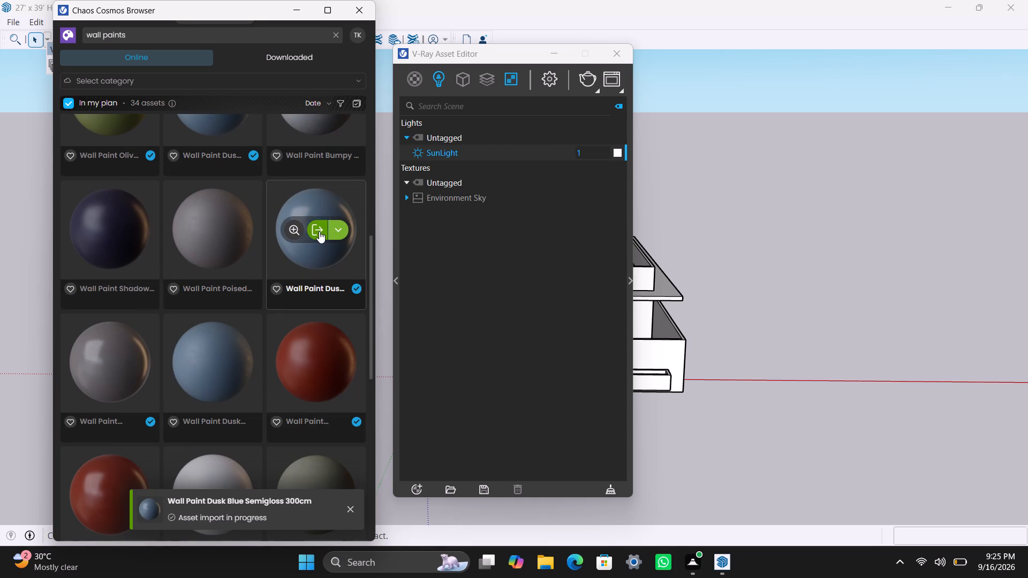
Import the Wall Paint Poised Taupe Satin 300cm material from the wall paint results.
{"action": "scroll", "coordinate": [255, 389], "scroll_direction": "up", "scroll_amount": 3}
{"action": "scroll", "coordinate": [239, 349], "scroll_direction": "up", "scroll_amount": 1}
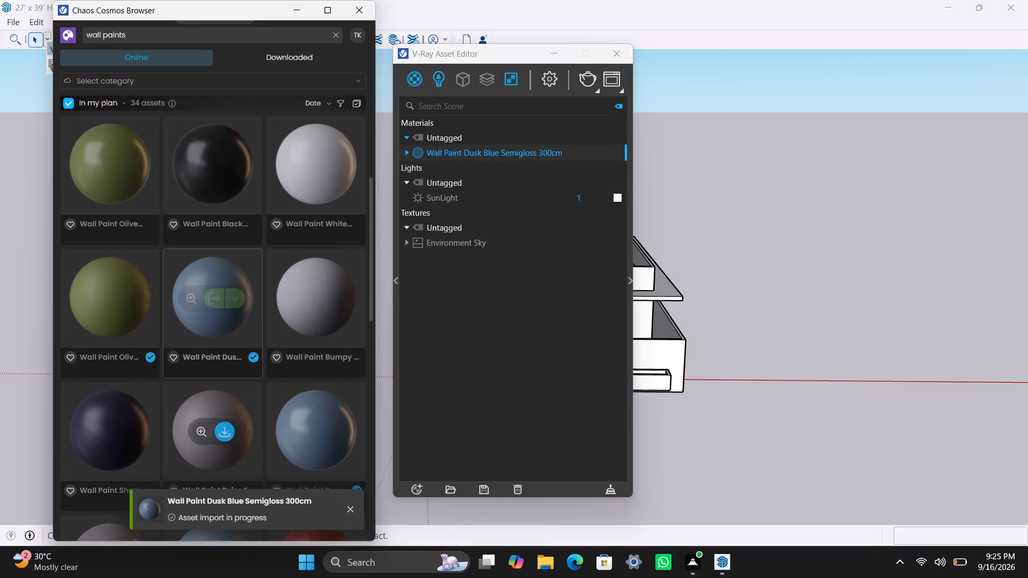
{"action": "scroll", "coordinate": [264, 333], "scroll_direction": "up", "scroll_amount": 2}
{"action": "scroll", "coordinate": [316, 329], "scroll_direction": "up", "scroll_amount": 1}
{"action": "scroll", "coordinate": [238, 309], "scroll_direction": "up", "scroll_amount": 2}
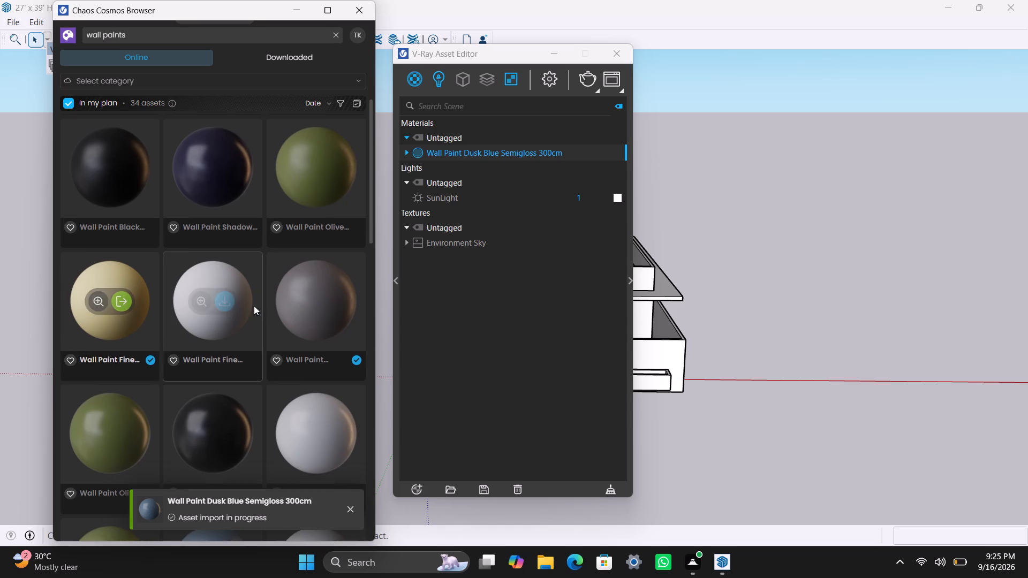
{"action": "scroll", "coordinate": [274, 305], "scroll_direction": "up", "scroll_amount": 4}
{"action": "scroll", "coordinate": [262, 305], "scroll_direction": "down", "scroll_amount": 2}
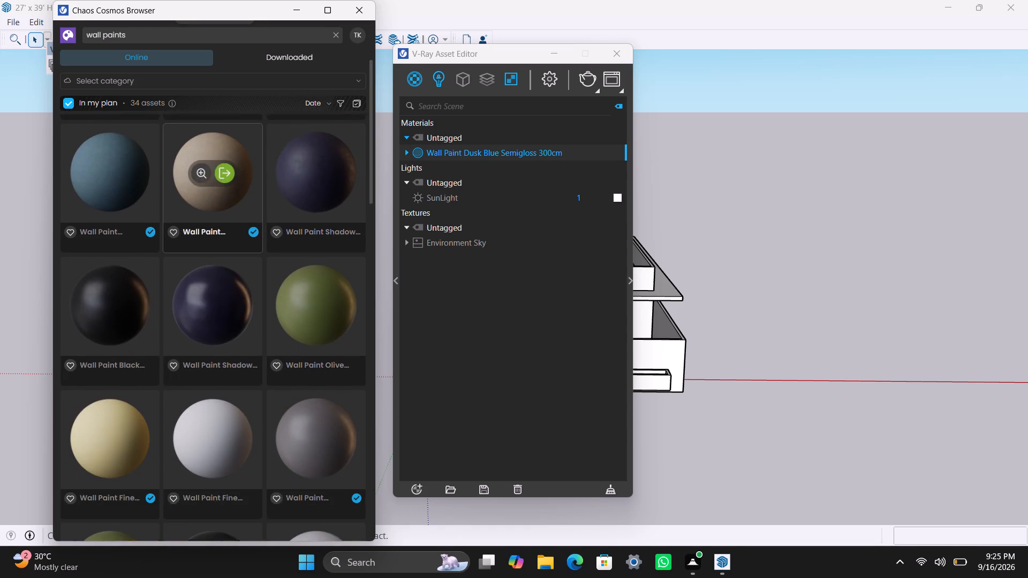
{"action": "scroll", "coordinate": [262, 305], "scroll_direction": "down", "scroll_amount": 4}
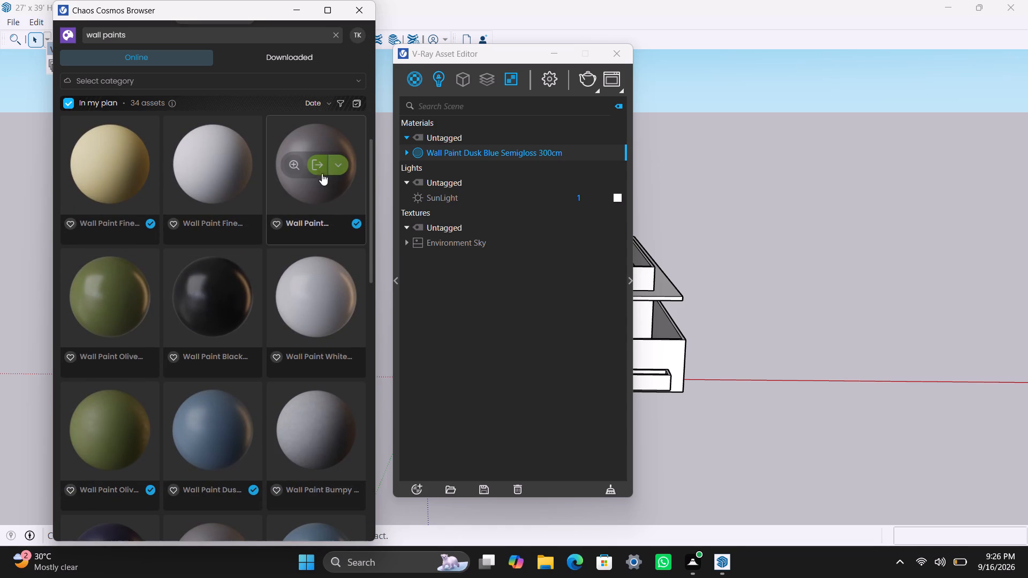
{"action": "left_click", "coordinate": [318, 165]}
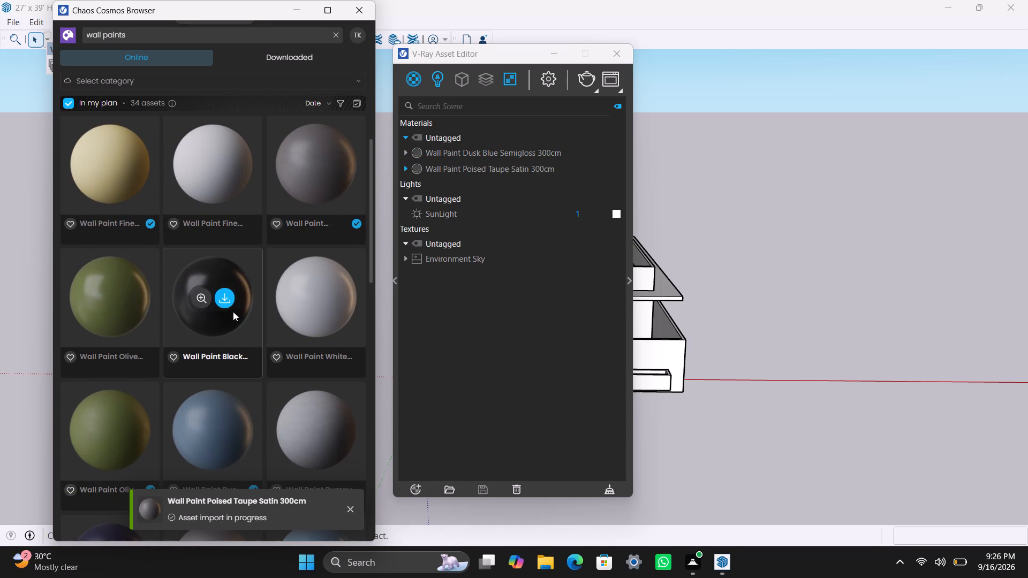
Download the Wall Paint Black Semigloss 300cm material and import it into the scene.
{"action": "left_click", "coordinate": [229, 295]}
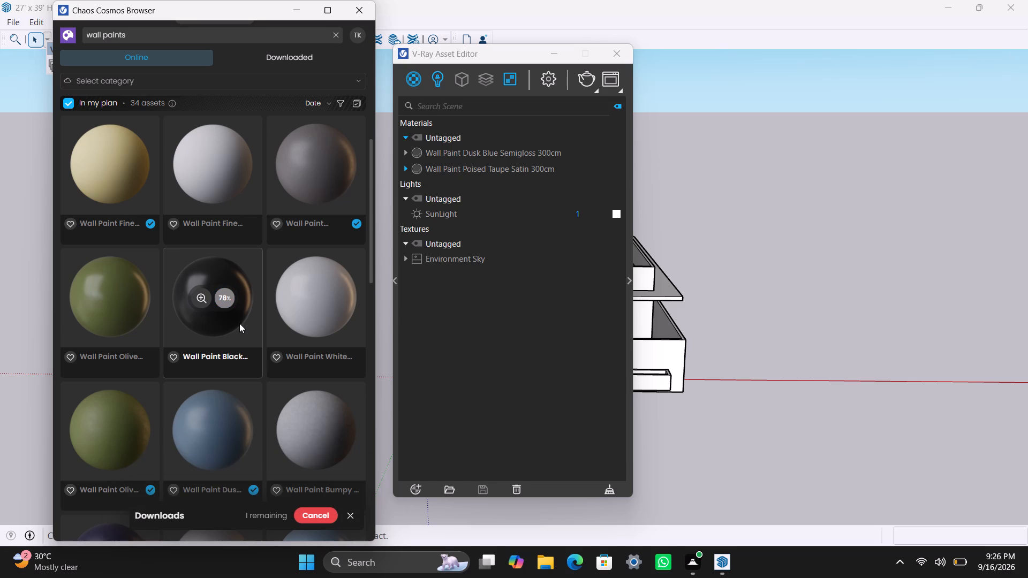
{"action": "left_click", "coordinate": [221, 299]}
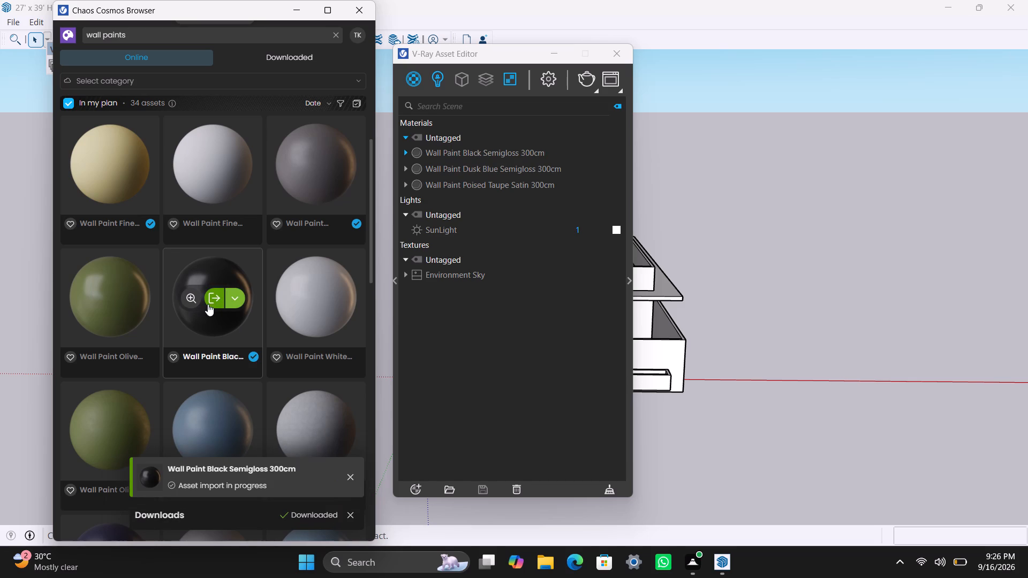
Browse the Glass category of the Cosmos materials, download Glass Bronze 001 and import it into the scene.
{"action": "left_click_drag", "start_coordinate": [144, 35], "coordinate": [89, 44]}
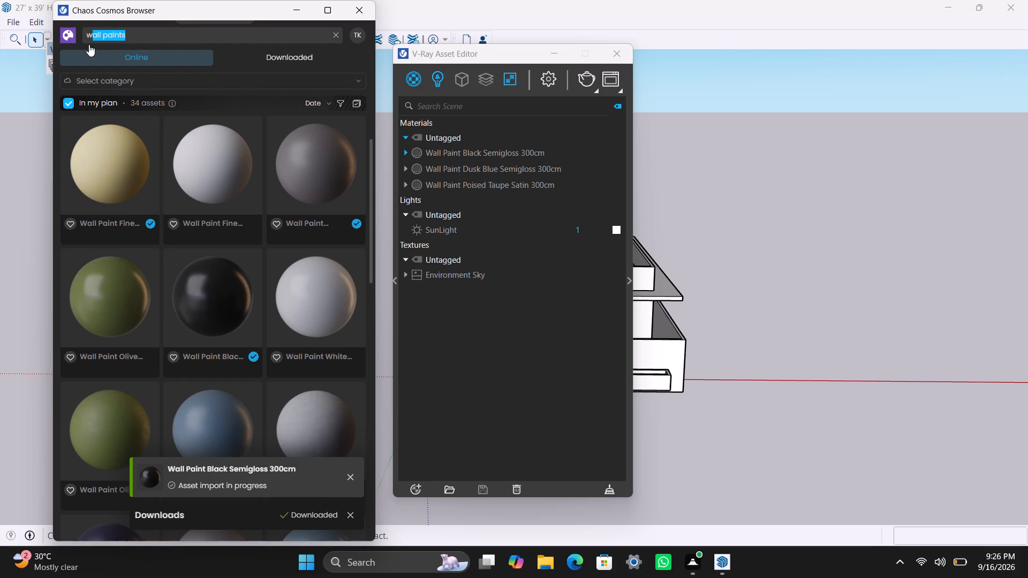
{"action": "left_click_drag", "start_coordinate": [89, 44], "coordinate": [84, 48]}
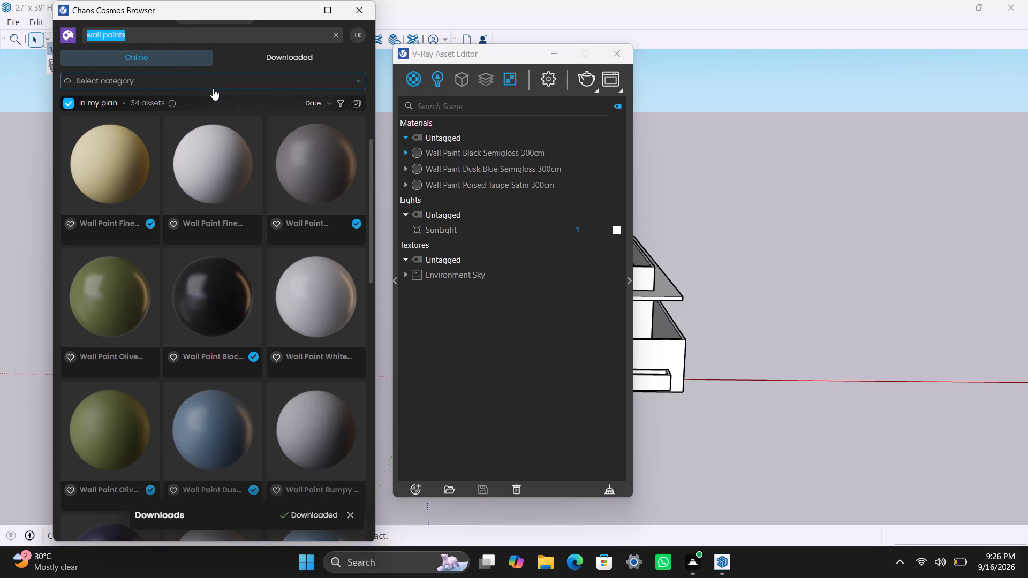
{"action": "left_click", "coordinate": [213, 87]}
{"action": "left_click", "coordinate": [134, 120]}
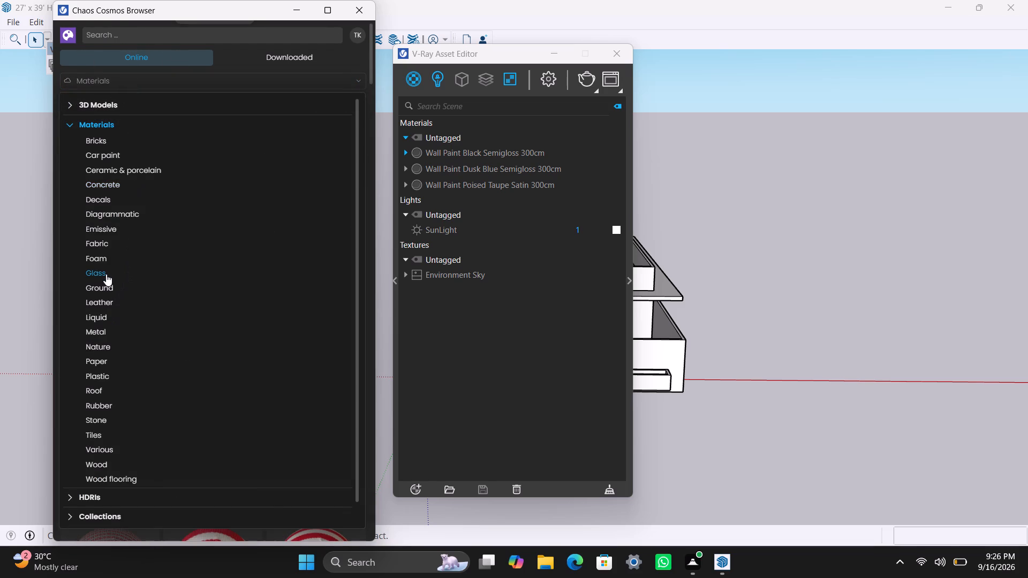
{"action": "left_click", "coordinate": [106, 274]}
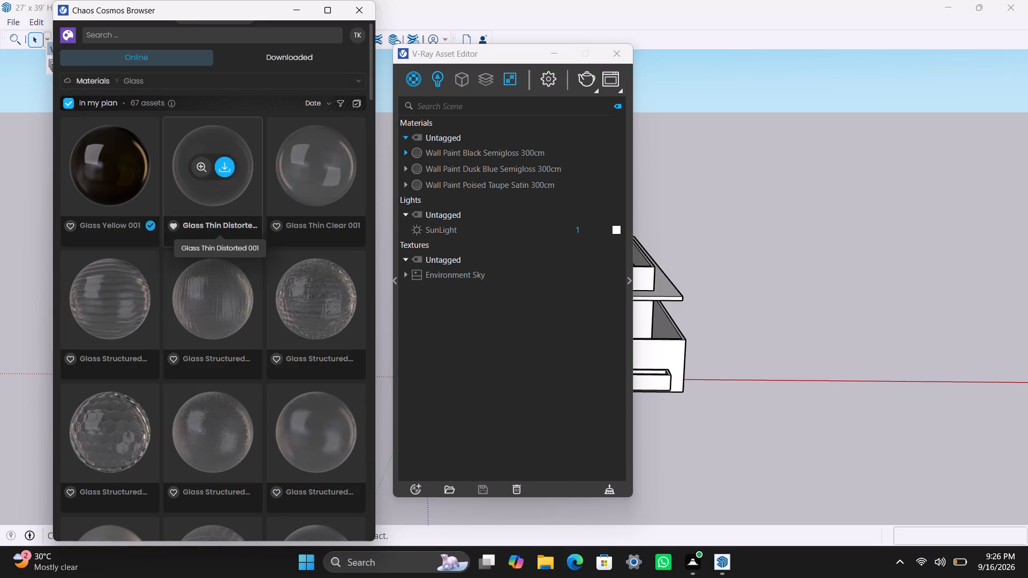
{"action": "scroll", "coordinate": [190, 311], "scroll_direction": "down", "scroll_amount": 8}
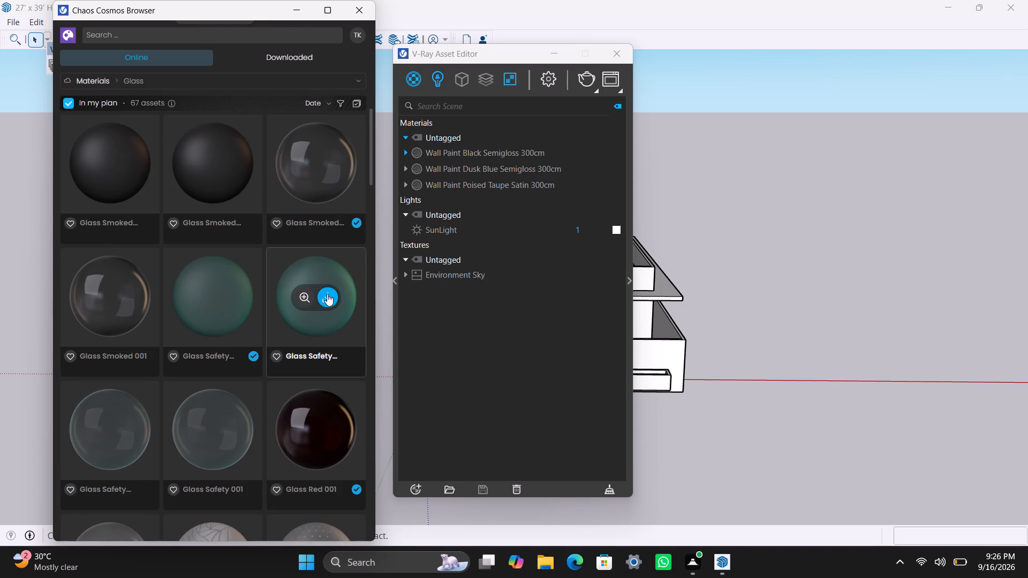
{"action": "scroll", "coordinate": [218, 292], "scroll_direction": "down", "scroll_amount": 4}
{"action": "scroll", "coordinate": [253, 352], "scroll_direction": "down", "scroll_amount": 2}
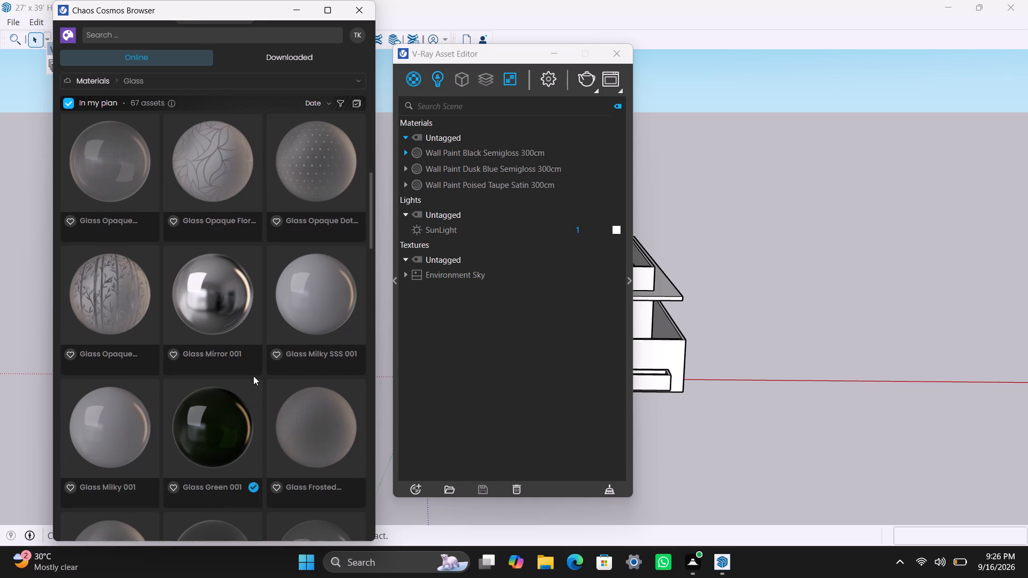
{"action": "scroll", "coordinate": [253, 376], "scroll_direction": "down", "scroll_amount": 1}
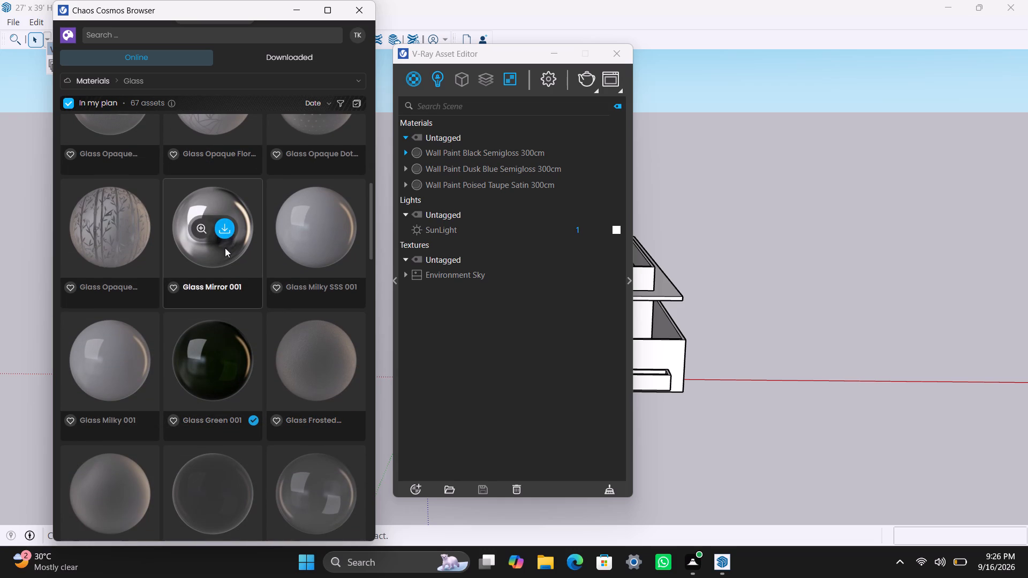
{"action": "scroll", "coordinate": [307, 381], "scroll_direction": "down", "scroll_amount": 4}
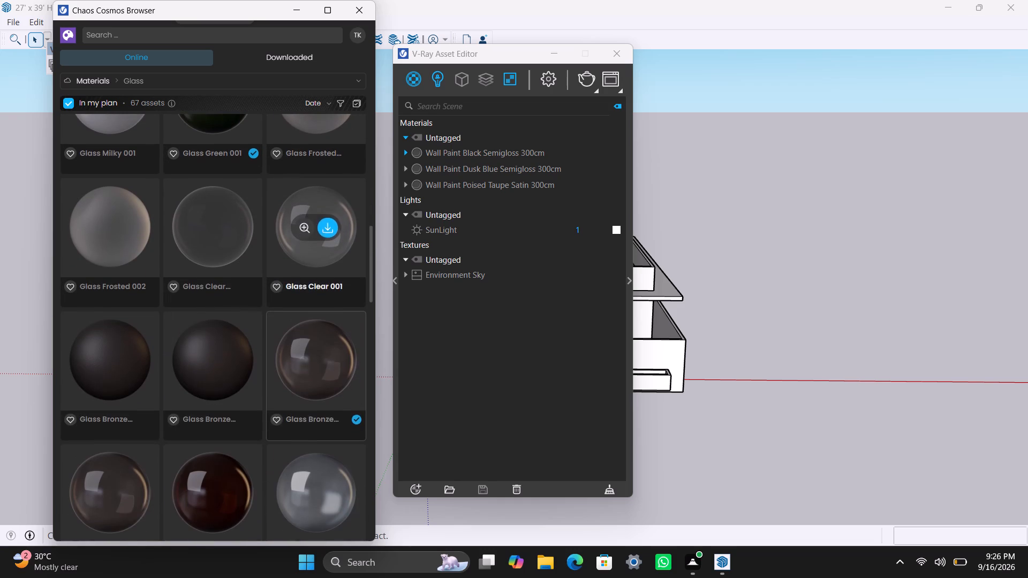
{"action": "scroll", "coordinate": [327, 378], "scroll_direction": "down", "scroll_amount": 4}
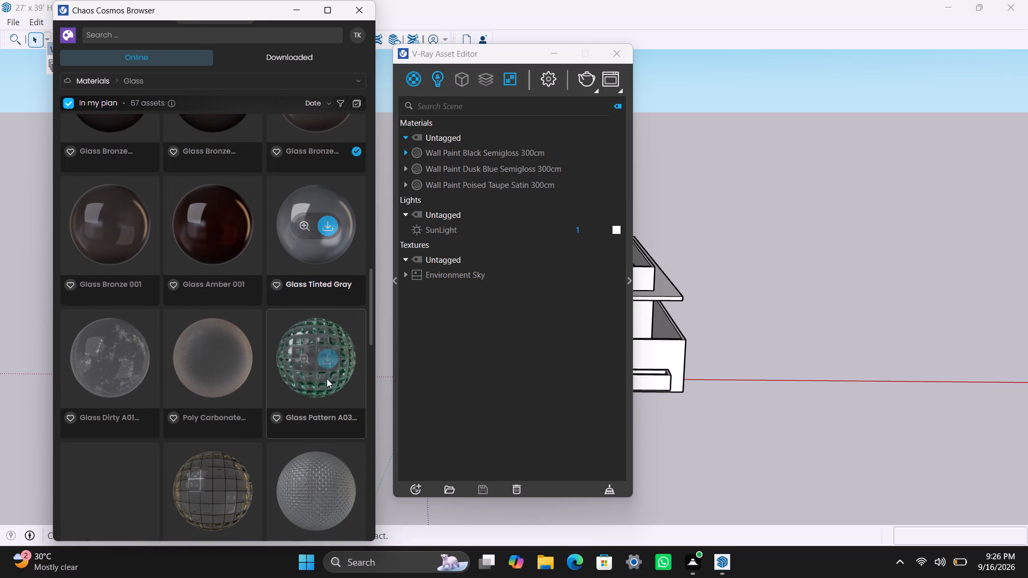
{"action": "scroll", "coordinate": [314, 273], "scroll_direction": "down", "scroll_amount": 2}
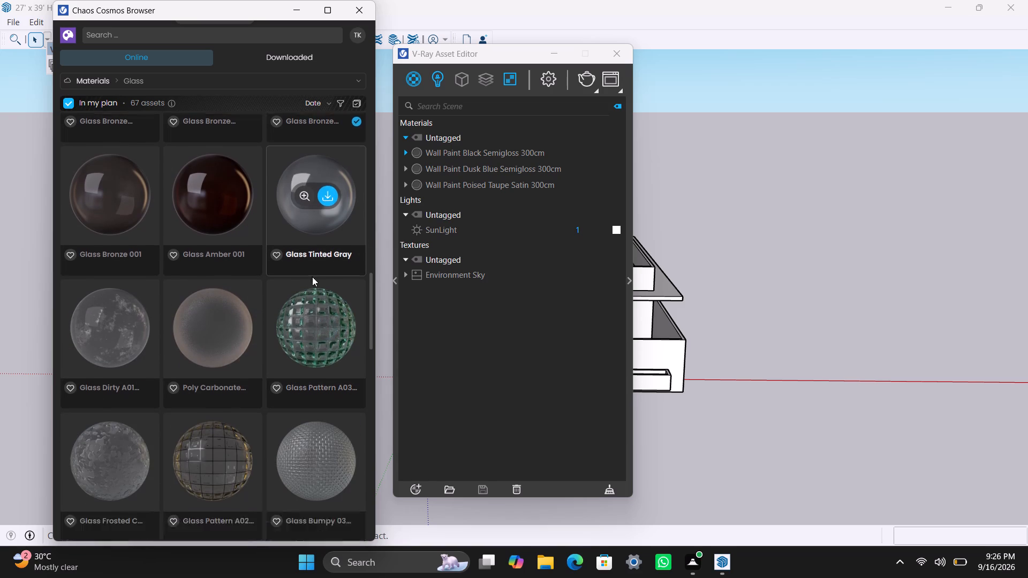
{"action": "scroll", "coordinate": [135, 268], "scroll_direction": "up", "scroll_amount": 3}
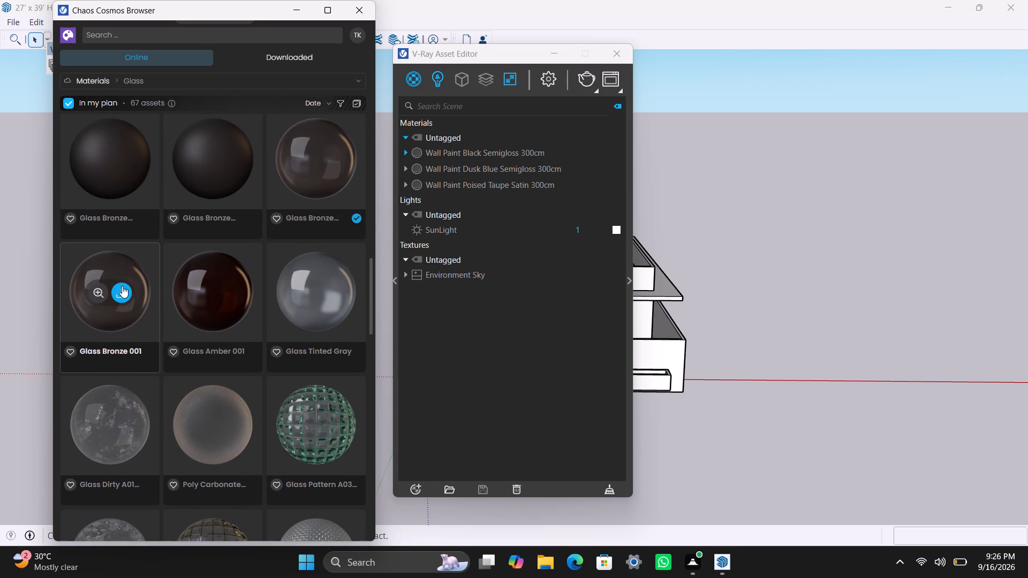
{"action": "left_click", "coordinate": [122, 289]}
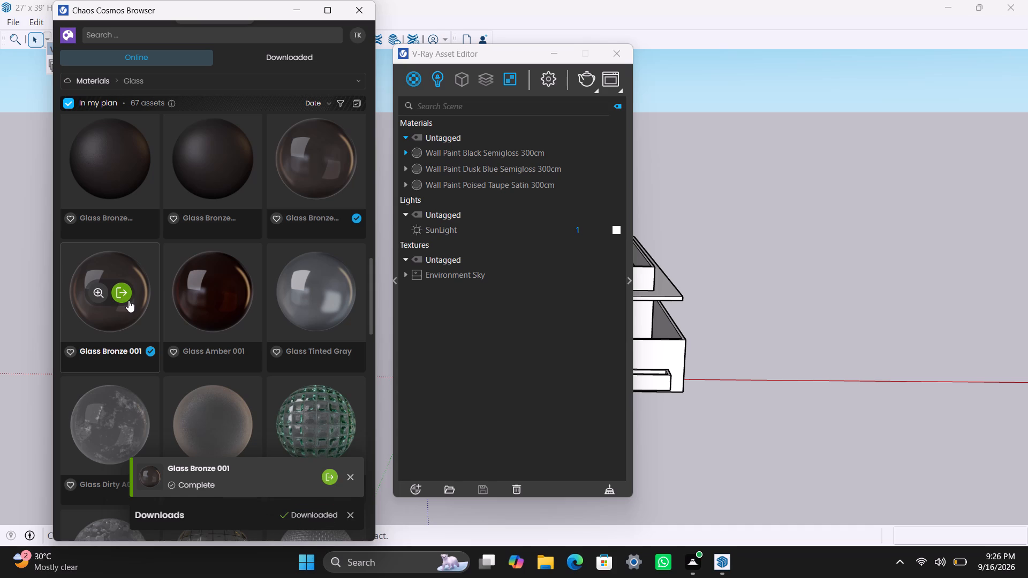
{"action": "left_click", "coordinate": [128, 300]}
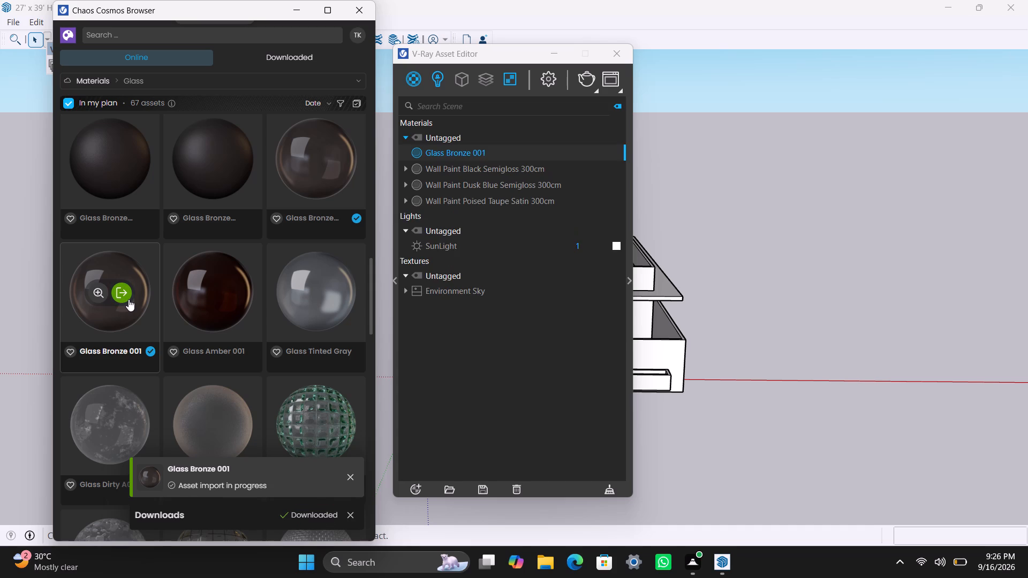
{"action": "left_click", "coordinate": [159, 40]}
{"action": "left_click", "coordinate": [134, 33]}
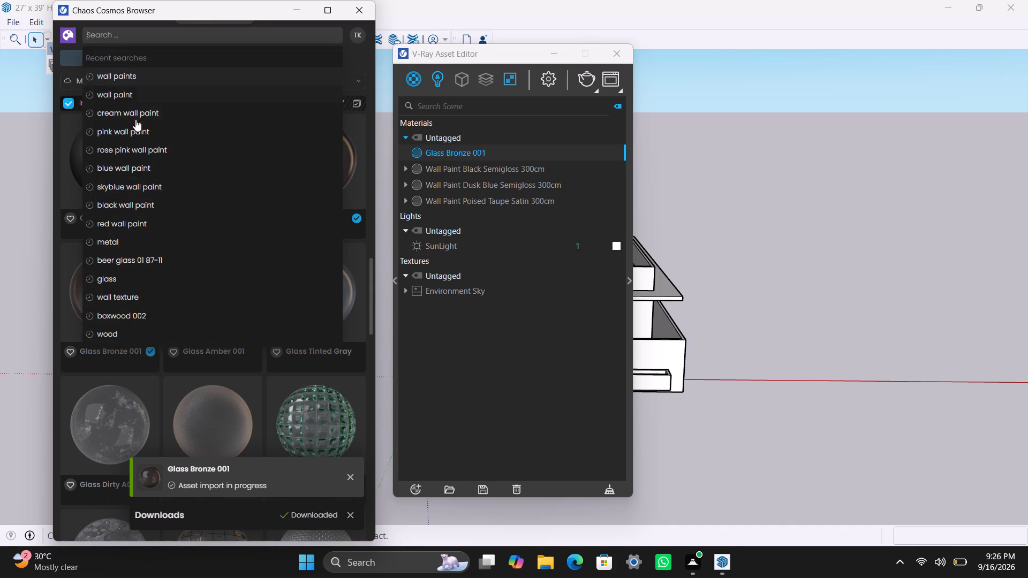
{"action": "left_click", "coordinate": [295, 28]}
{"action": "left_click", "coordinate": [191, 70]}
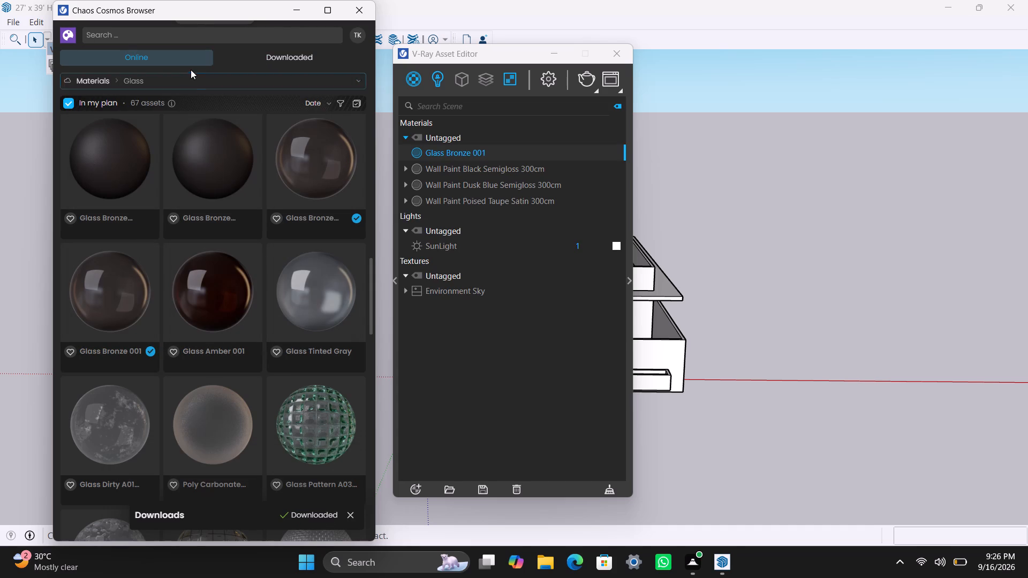
Browse the Metal category of the Cosmos materials and import the Iron Blurry material into the scene.
{"action": "left_click", "coordinate": [190, 82]}
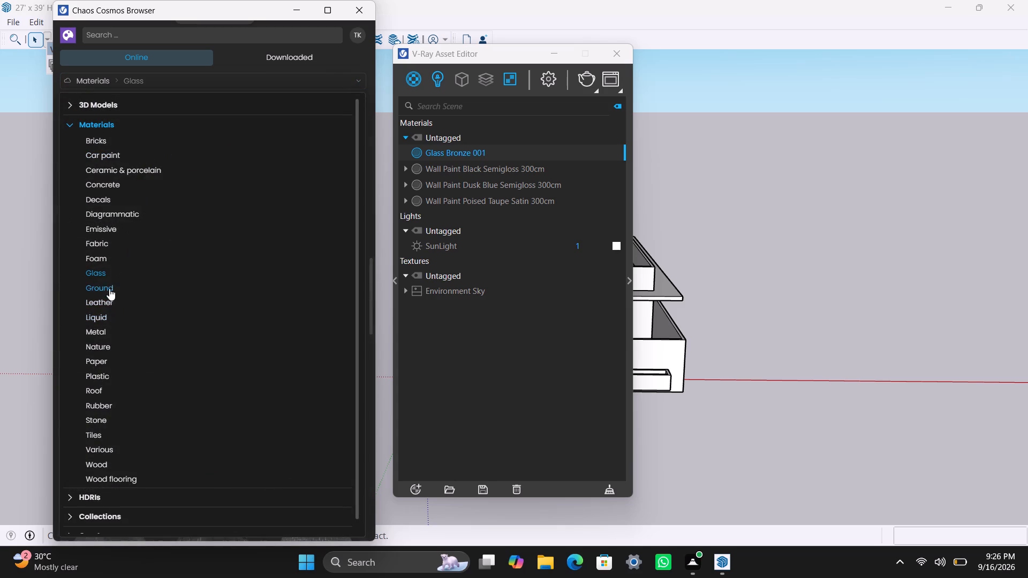
{"action": "left_click", "coordinate": [97, 329]}
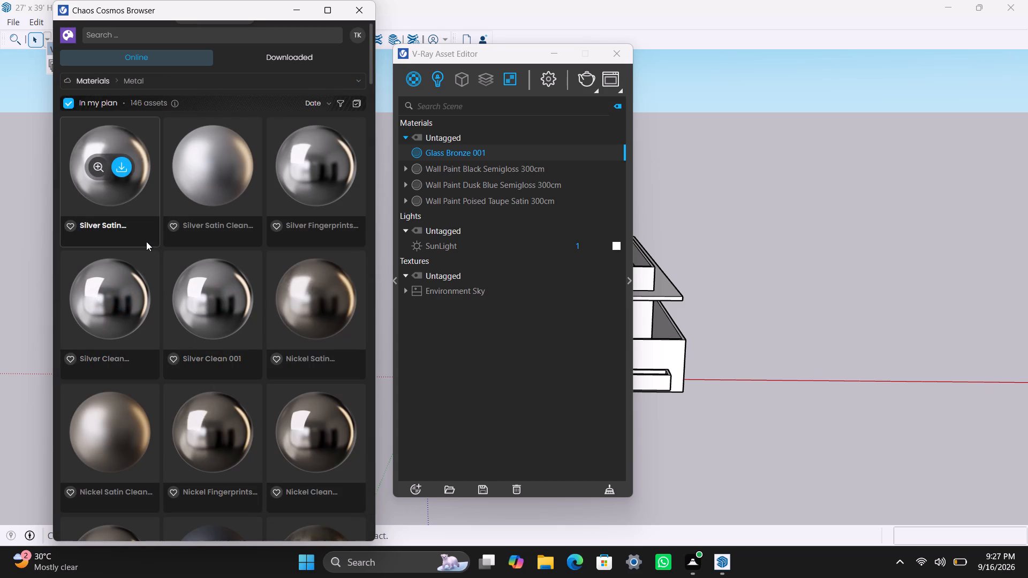
{"action": "scroll", "coordinate": [183, 425], "scroll_direction": "down", "scroll_amount": 2}
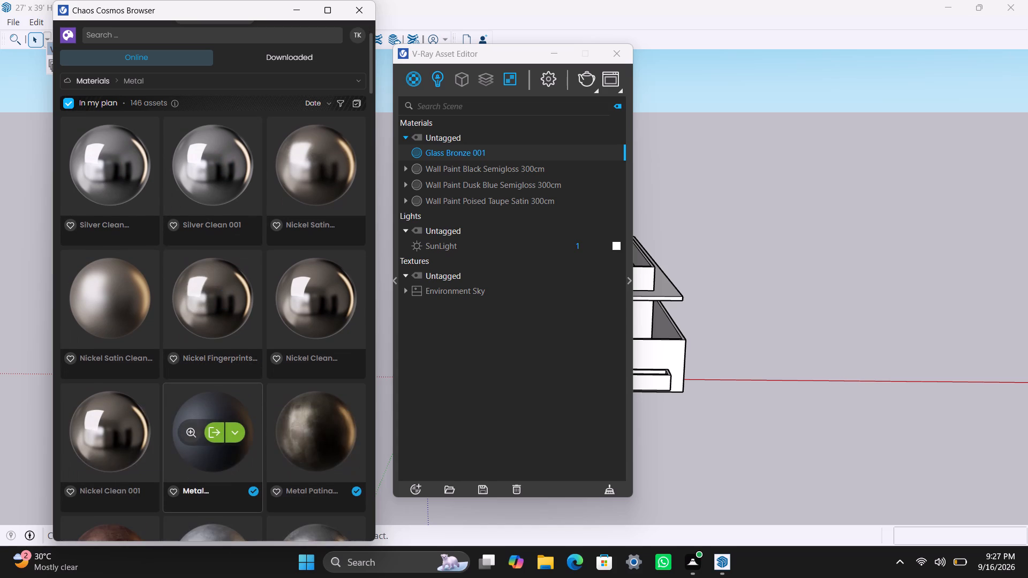
{"action": "scroll", "coordinate": [218, 410], "scroll_direction": "down", "scroll_amount": 2}
{"action": "scroll", "coordinate": [301, 401], "scroll_direction": "down", "scroll_amount": 5}
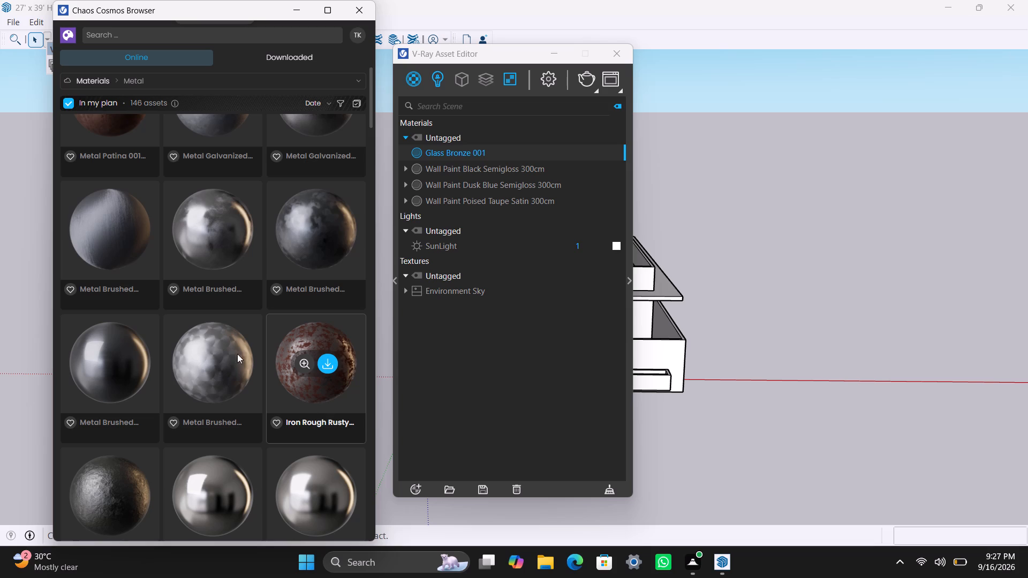
{"action": "scroll", "coordinate": [211, 339], "scroll_direction": "down", "scroll_amount": 3}
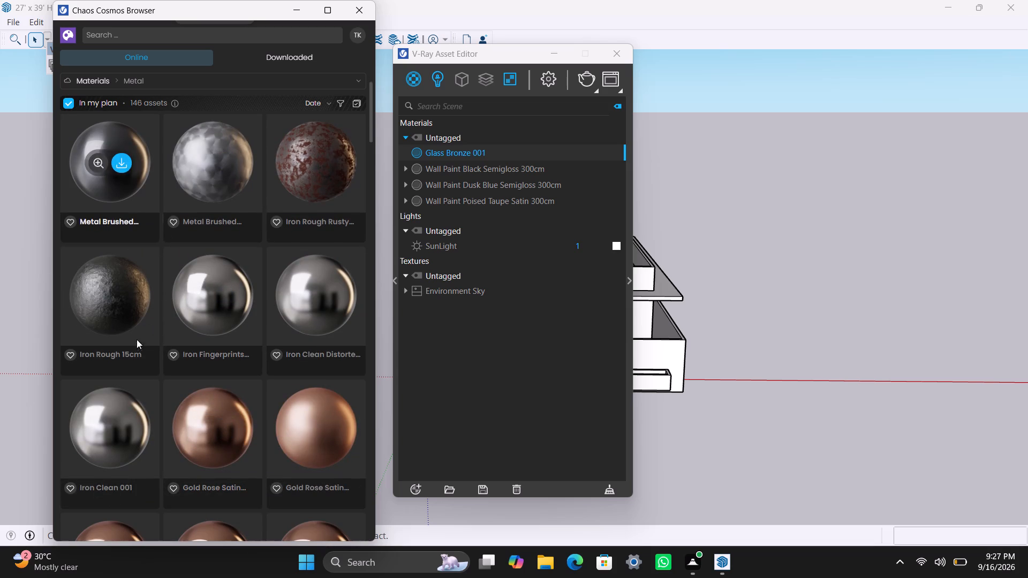
{"action": "scroll", "coordinate": [199, 344], "scroll_direction": "down", "scroll_amount": 2}
{"action": "scroll", "coordinate": [250, 355], "scroll_direction": "down", "scroll_amount": 3}
{"action": "scroll", "coordinate": [304, 375], "scroll_direction": "down", "scroll_amount": 3}
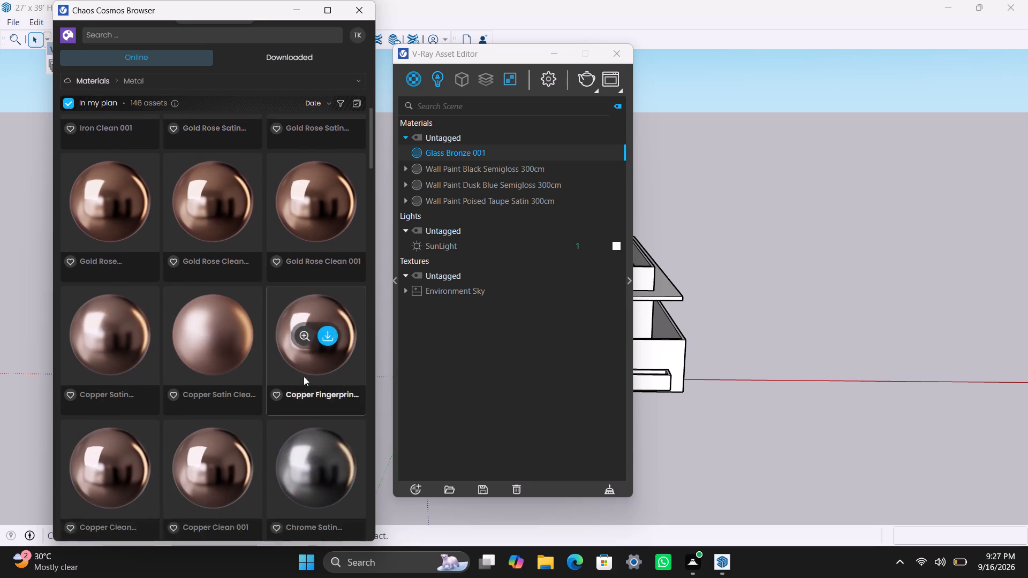
{"action": "scroll", "coordinate": [291, 414], "scroll_direction": "down", "scroll_amount": 2}
{"action": "scroll", "coordinate": [215, 415], "scroll_direction": "down", "scroll_amount": 4}
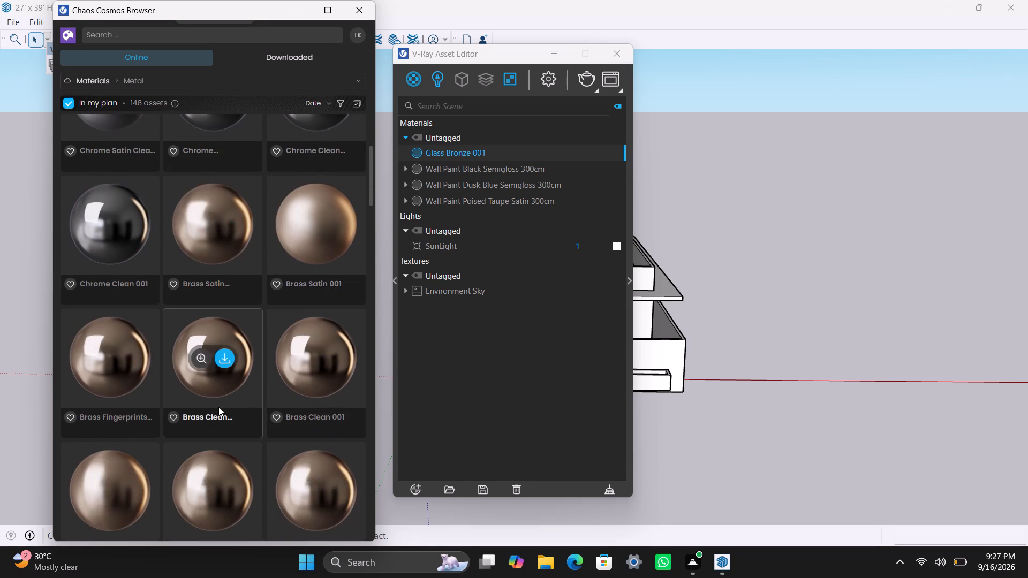
{"action": "scroll", "coordinate": [218, 407], "scroll_direction": "down", "scroll_amount": 3}
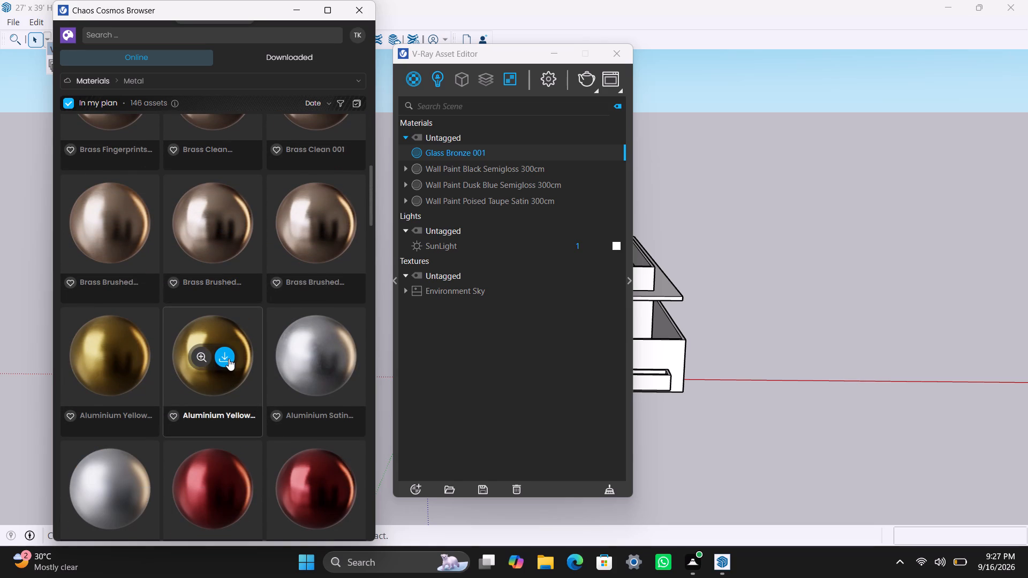
{"action": "scroll", "coordinate": [233, 436], "scroll_direction": "down", "scroll_amount": 2}
{"action": "scroll", "coordinate": [263, 402], "scroll_direction": "down", "scroll_amount": 8}
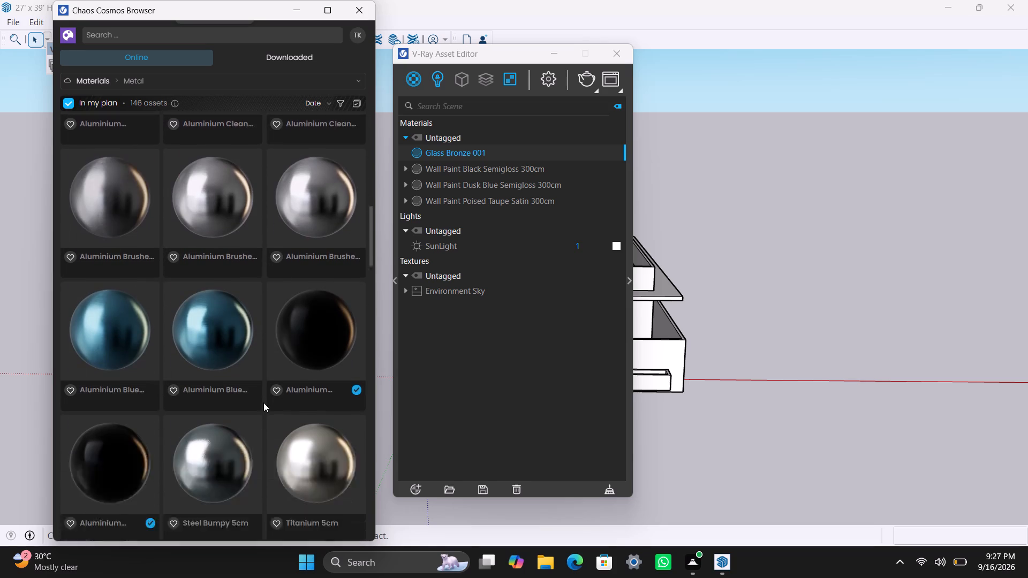
{"action": "scroll", "coordinate": [215, 366], "scroll_direction": "down", "scroll_amount": 1}
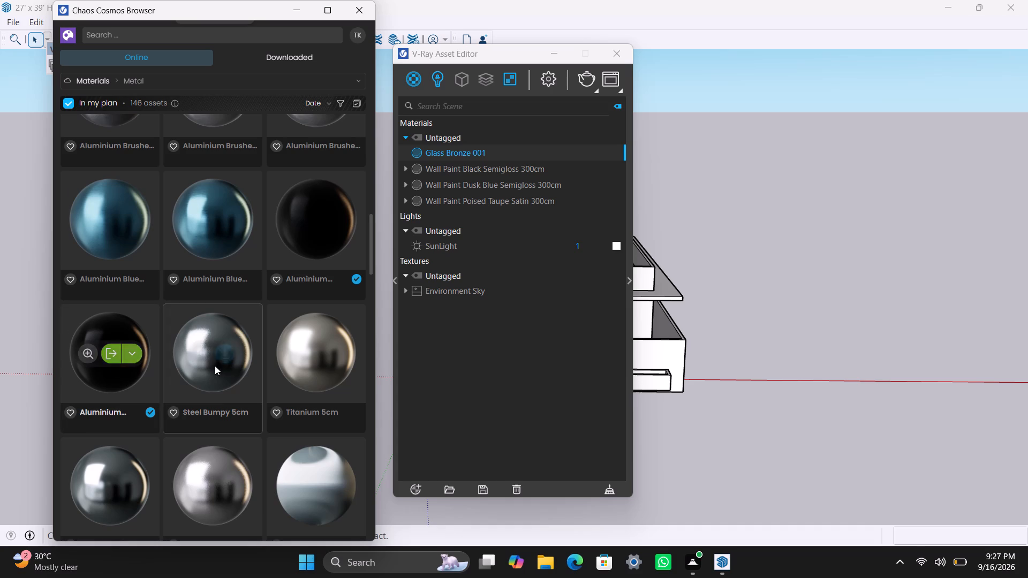
{"action": "scroll", "coordinate": [215, 366], "scroll_direction": "down", "scroll_amount": 7}
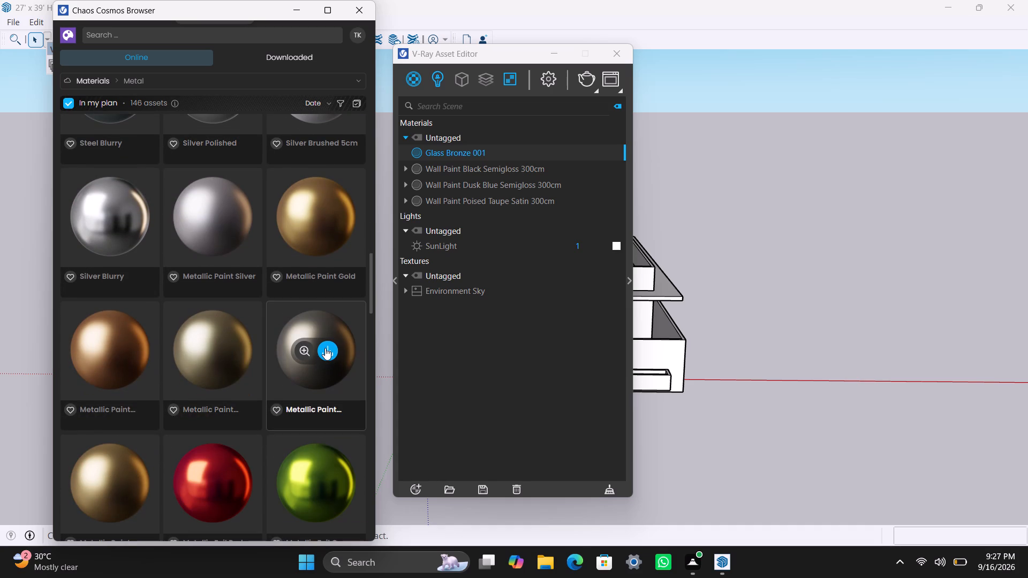
{"action": "scroll", "coordinate": [305, 394], "scroll_direction": "down", "scroll_amount": 7}
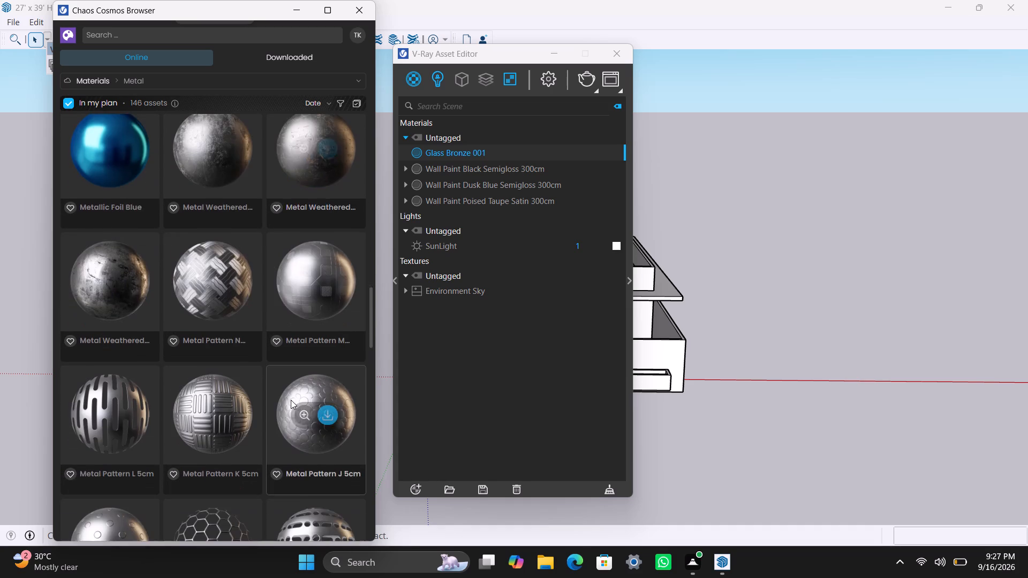
{"action": "scroll", "coordinate": [291, 400], "scroll_direction": "down", "scroll_amount": 3}
{"action": "scroll", "coordinate": [139, 381], "scroll_direction": "down", "scroll_amount": 4}
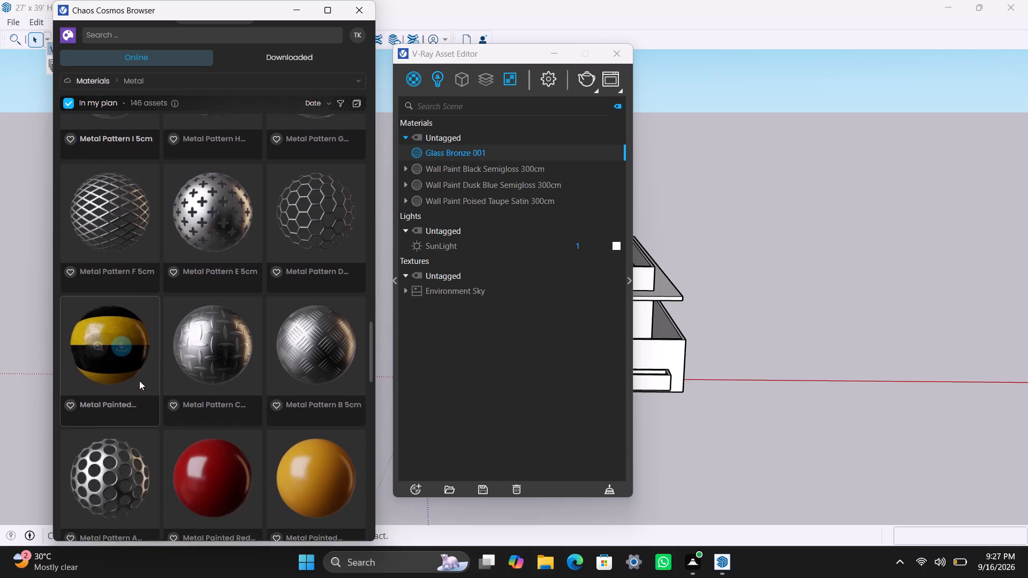
{"action": "scroll", "coordinate": [141, 375], "scroll_direction": "down", "scroll_amount": 8}
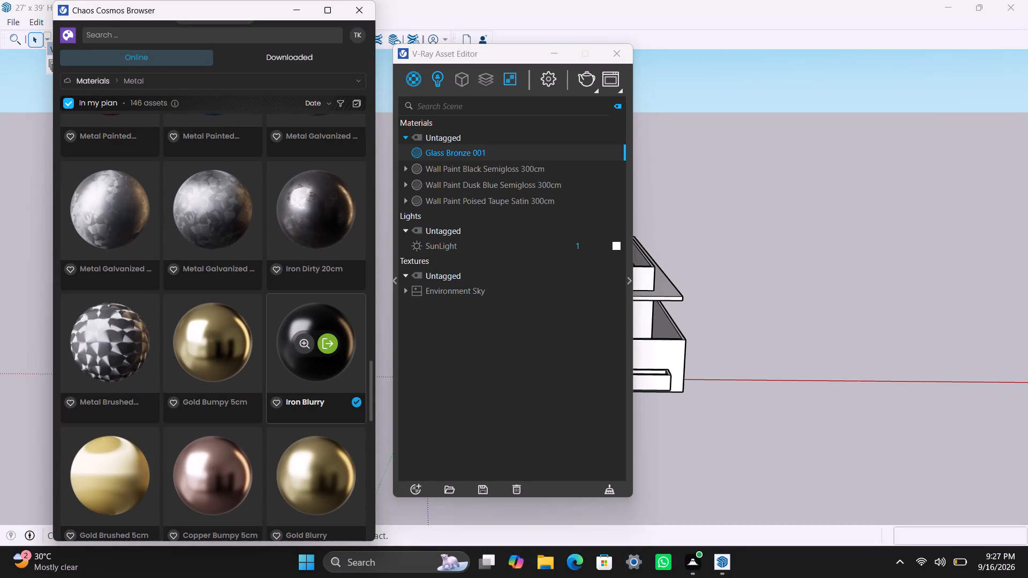
{"action": "left_click", "coordinate": [332, 348]}
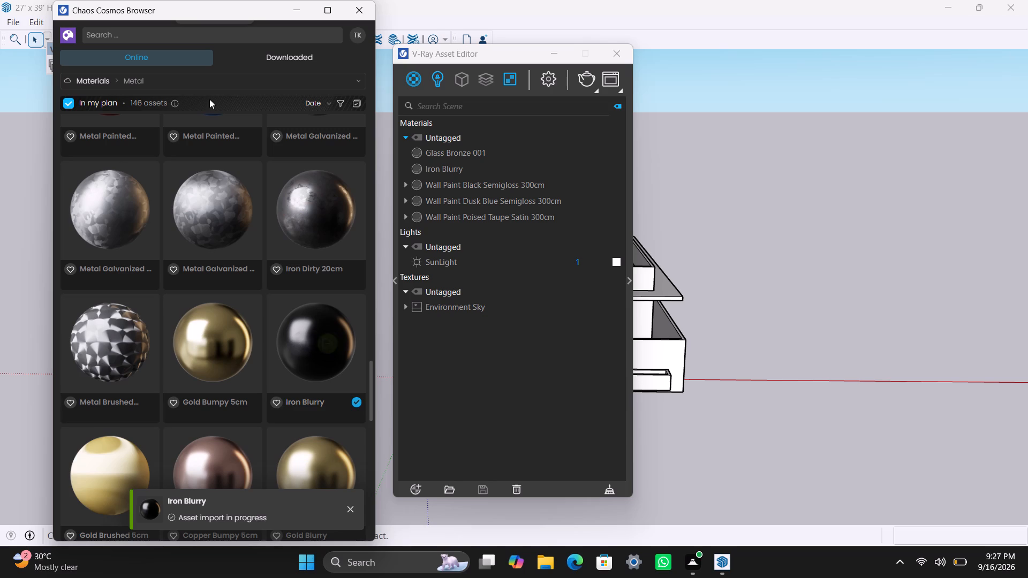
Open the Wood flooring category of the Cosmos materials, download Two Color Maple Panels 300cm and import it into the scene.
{"action": "left_click", "coordinate": [186, 73]}
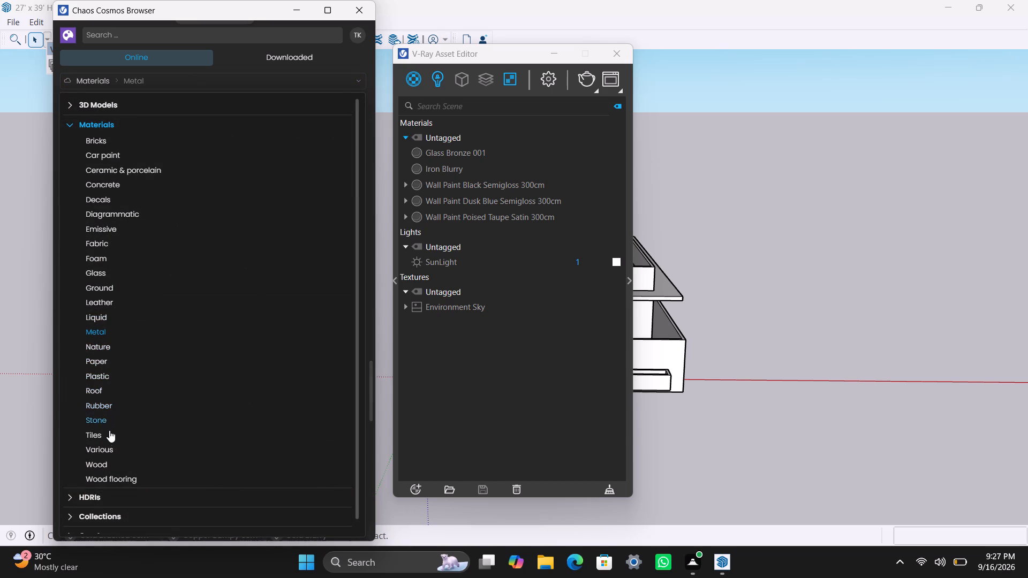
{"action": "left_click", "coordinate": [110, 476]}
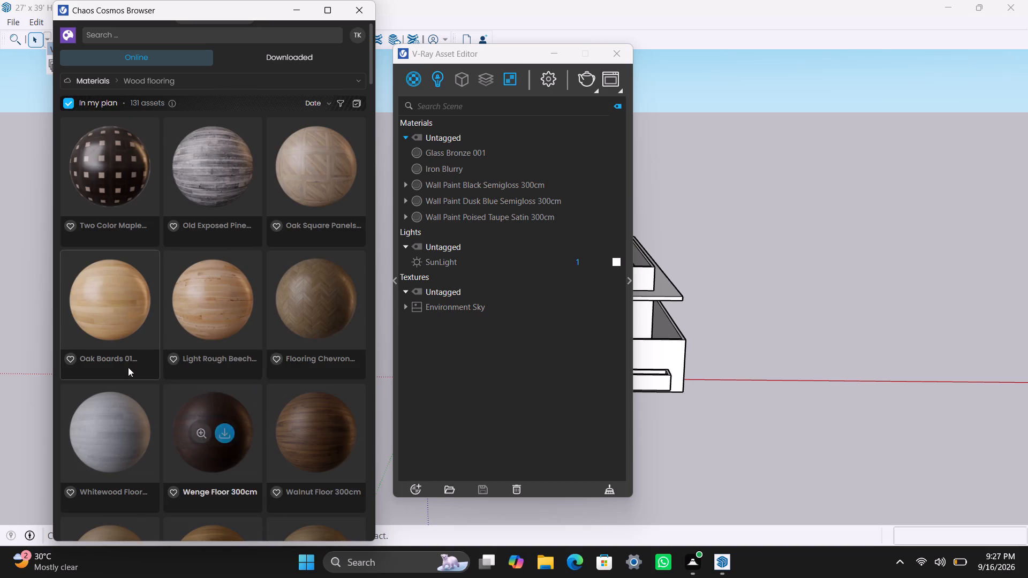
{"action": "scroll", "coordinate": [119, 184], "scroll_direction": "up", "scroll_amount": 1}
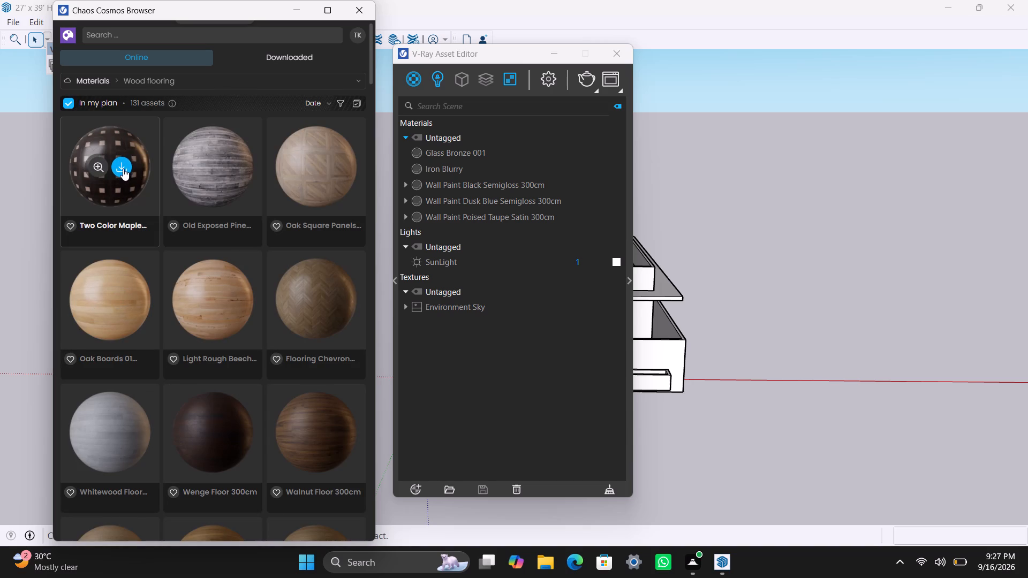
{"action": "left_click", "coordinate": [123, 169]}
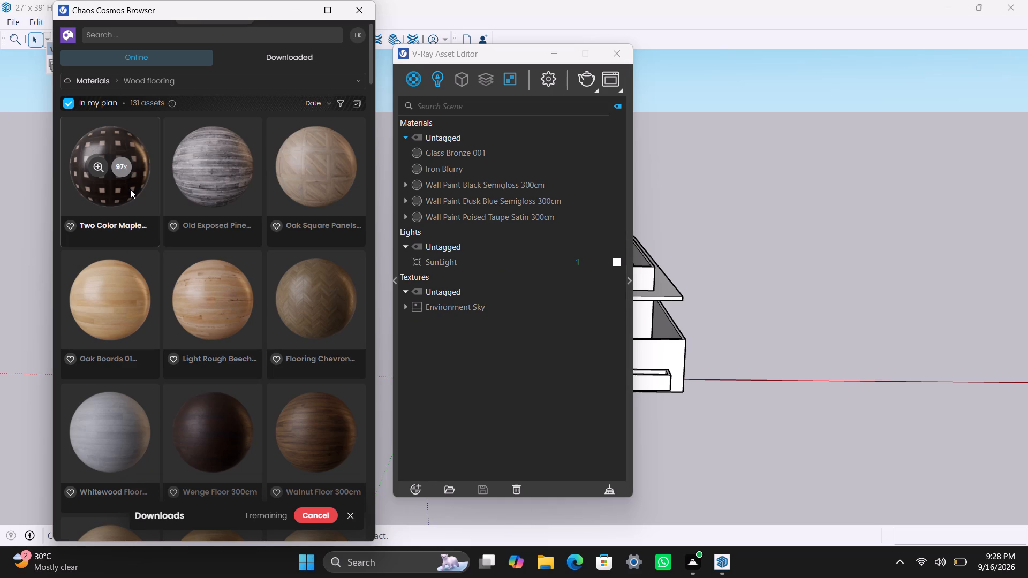
{"action": "left_click", "coordinate": [117, 173]}
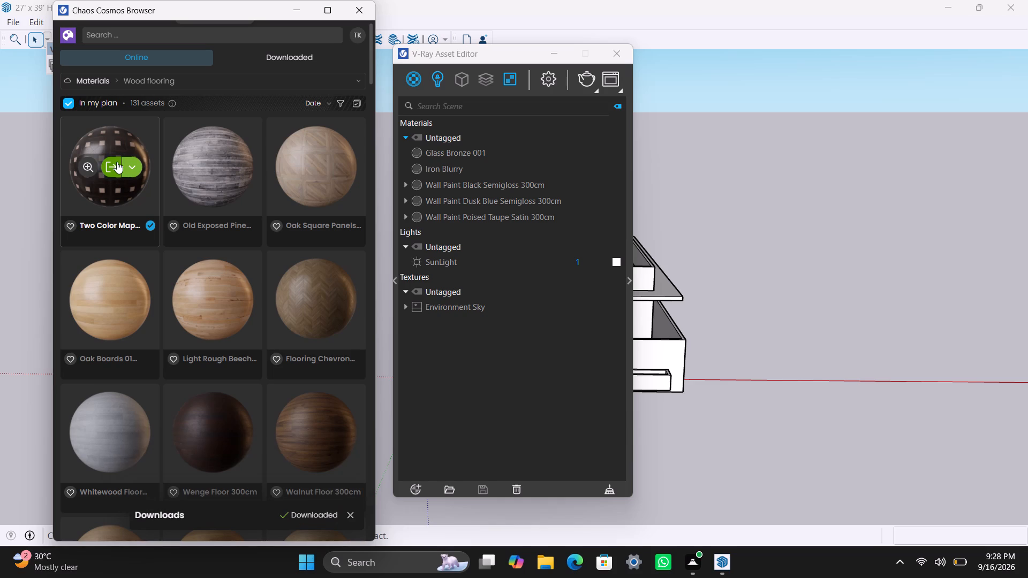
{"action": "left_click", "coordinate": [120, 170]}
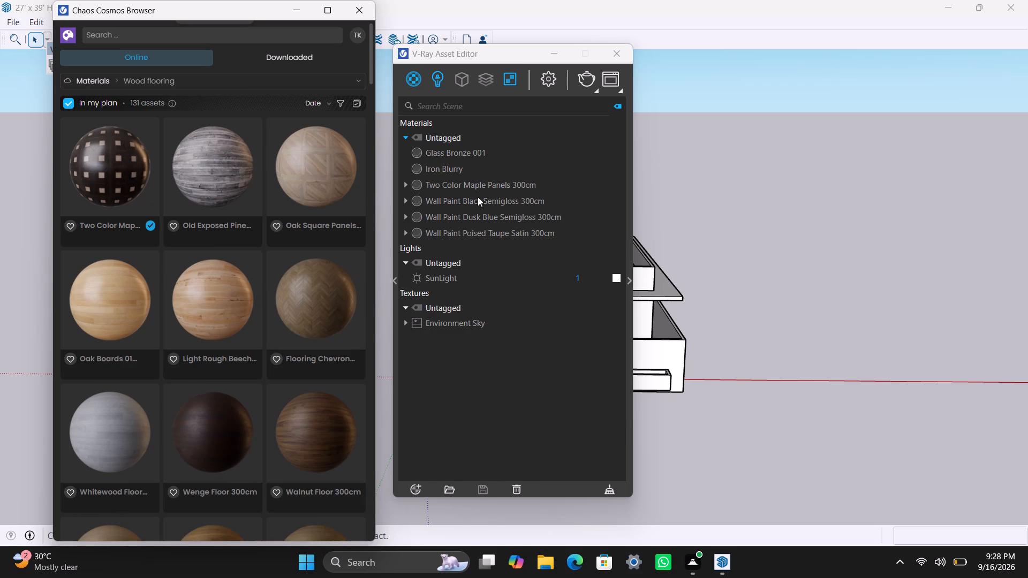
Browse the Stone category of the Cosmos materials and import the Marble Black 100cm material into the scene.
{"action": "scroll", "coordinate": [223, 332], "scroll_direction": "down", "scroll_amount": 2}
{"action": "scroll", "coordinate": [245, 307], "scroll_direction": "up", "scroll_amount": 3}
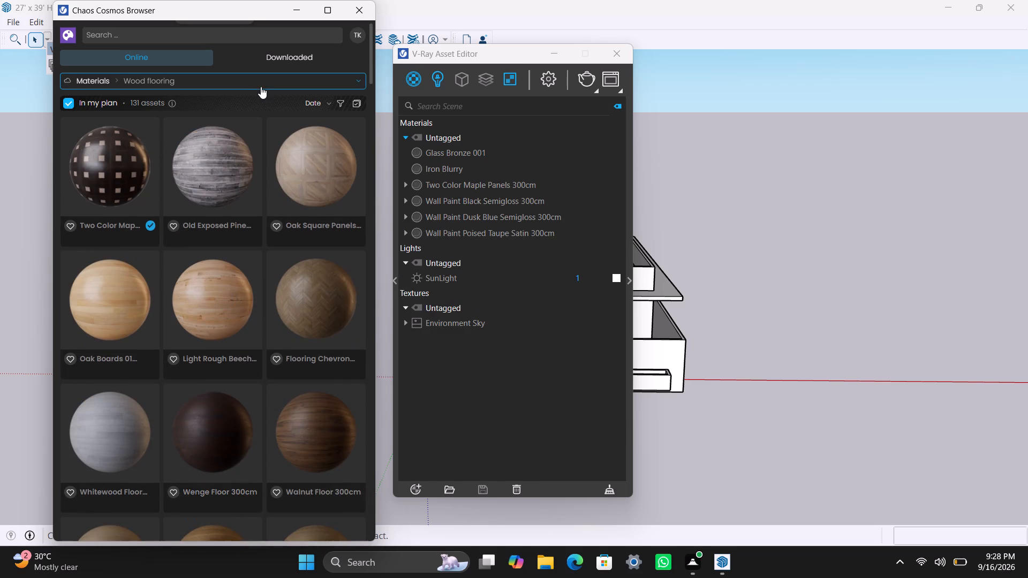
{"action": "left_click", "coordinate": [261, 87]}
{"action": "left_click", "coordinate": [97, 422]}
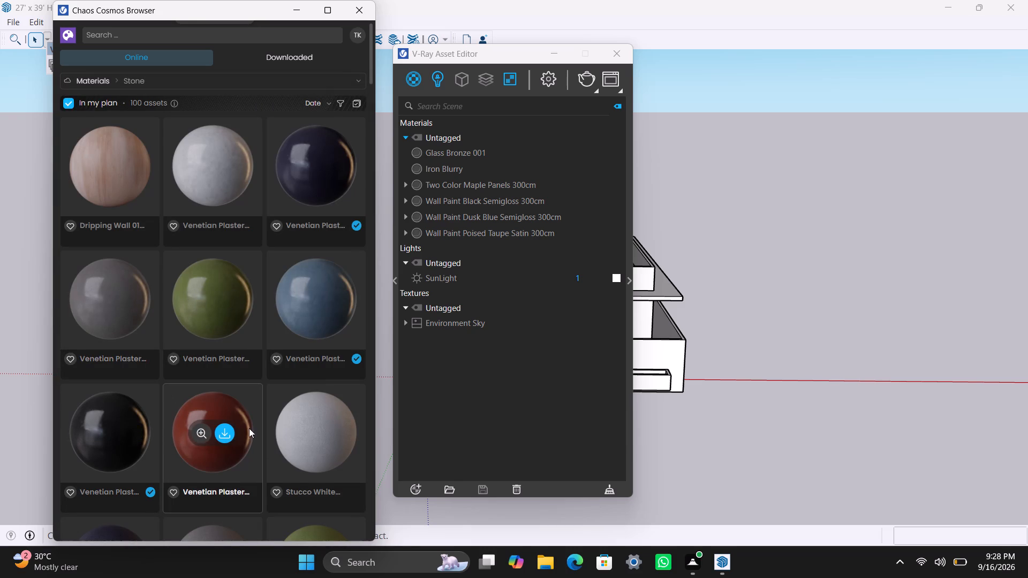
{"action": "scroll", "coordinate": [252, 431], "scroll_direction": "down", "scroll_amount": 10}
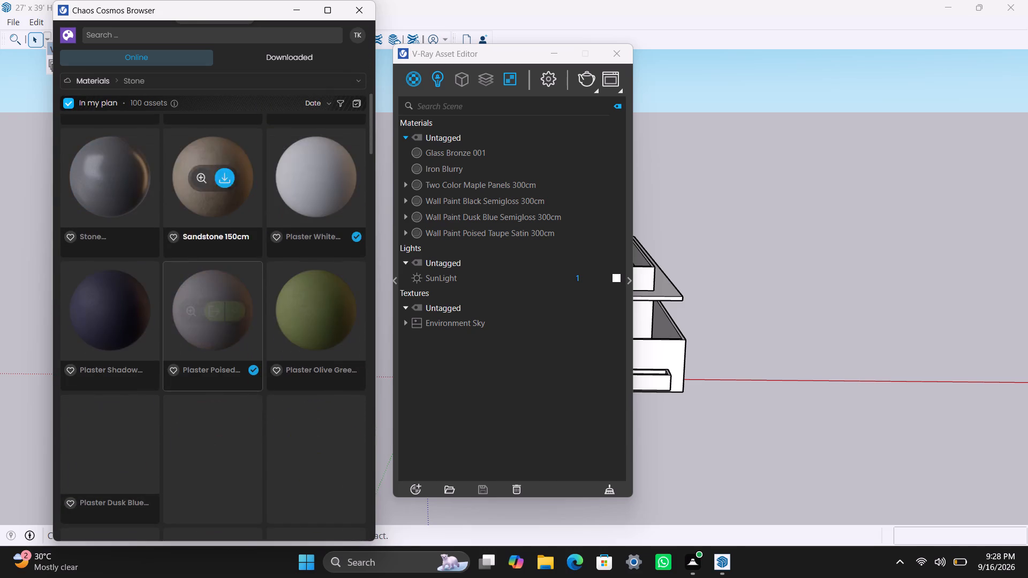
{"action": "scroll", "coordinate": [252, 431], "scroll_direction": "down", "scroll_amount": 5}
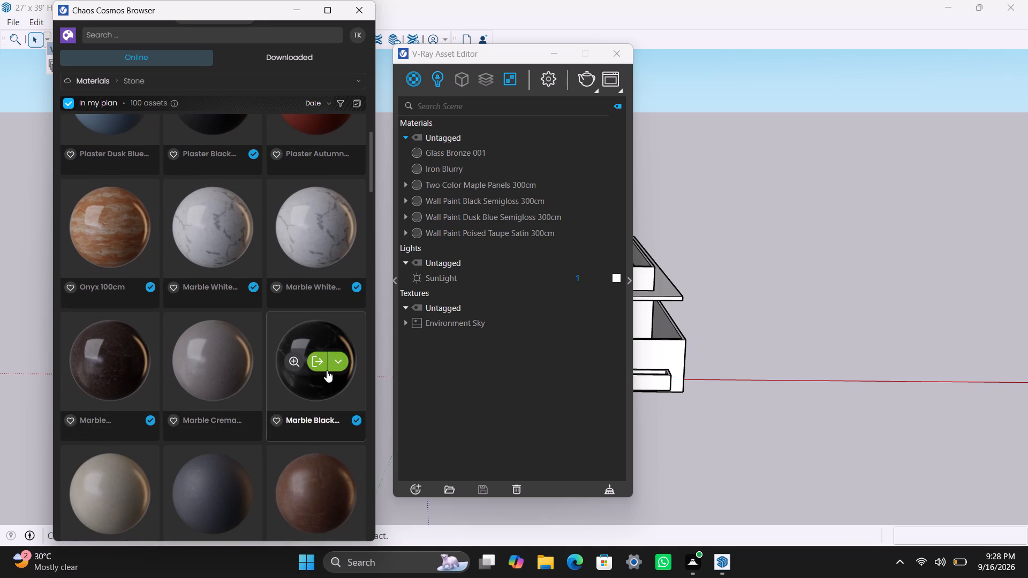
{"action": "left_click", "coordinate": [325, 360]}
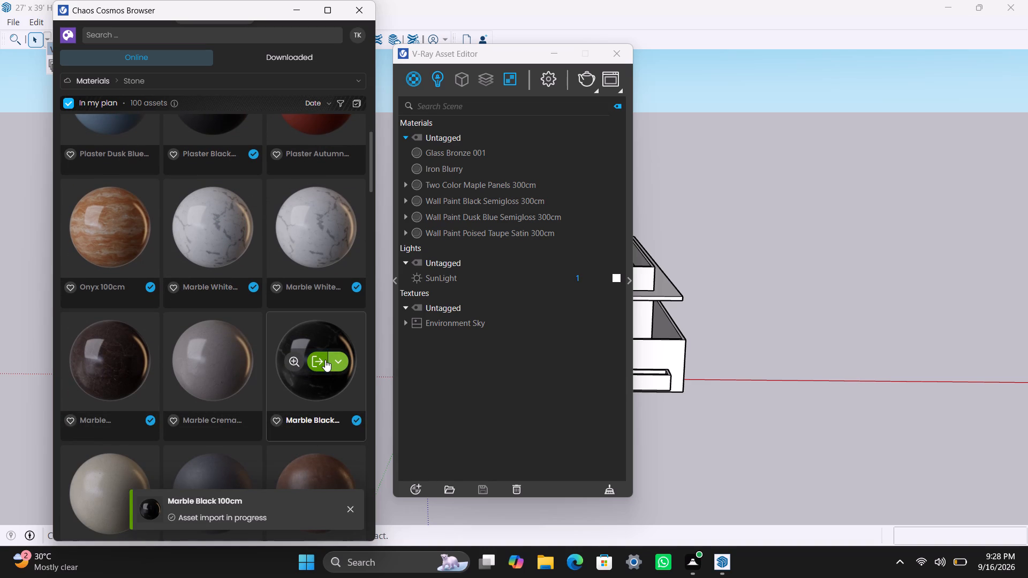
Browse the Tiles category, download Tiles K04 100cm, import it into the scene and minimize the Cosmos browser.
{"action": "scroll", "coordinate": [234, 369], "scroll_direction": "down", "scroll_amount": 3}
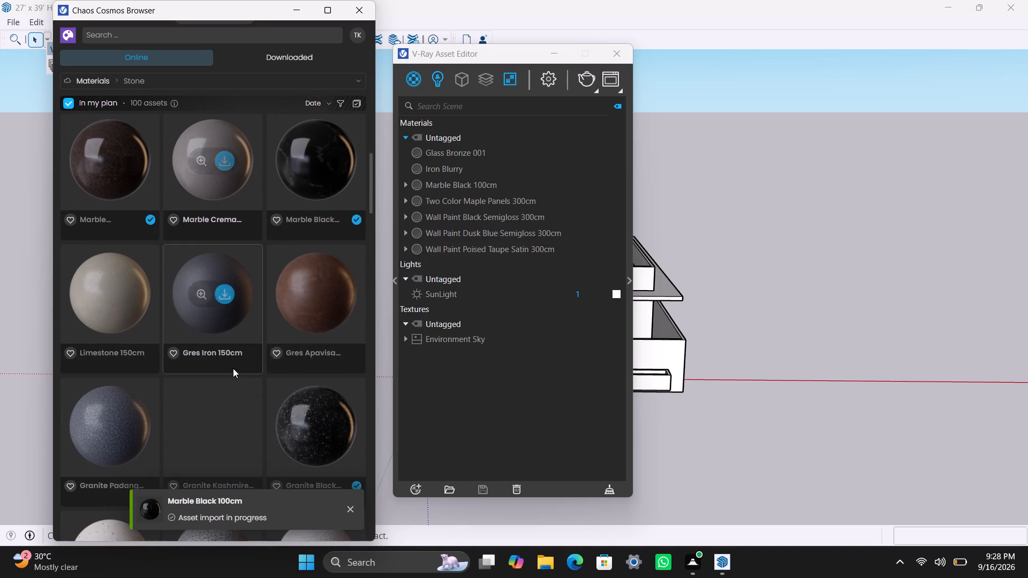
{"action": "scroll", "coordinate": [280, 353], "scroll_direction": "down", "scroll_amount": 2}
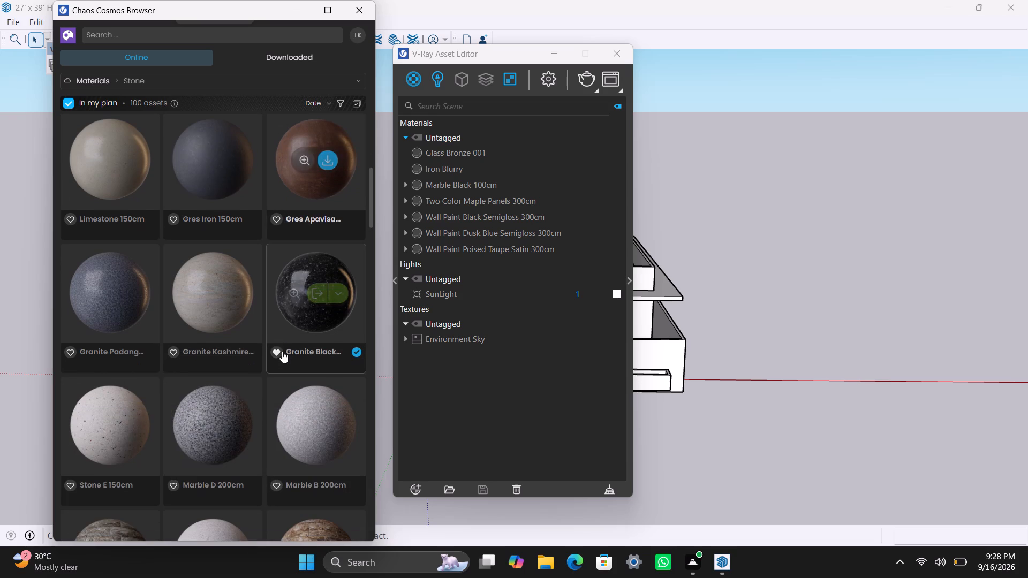
{"action": "scroll", "coordinate": [279, 339], "scroll_direction": "down", "scroll_amount": 3}
{"action": "scroll", "coordinate": [278, 330], "scroll_direction": "up", "scroll_amount": 3}
{"action": "left_click", "coordinate": [226, 82]}
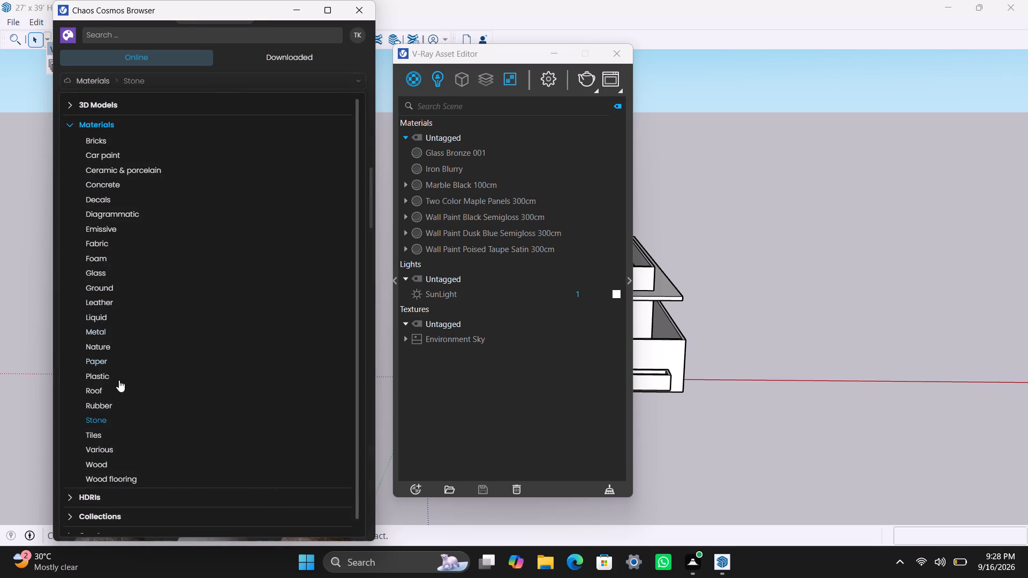
{"action": "left_click", "coordinate": [113, 433]}
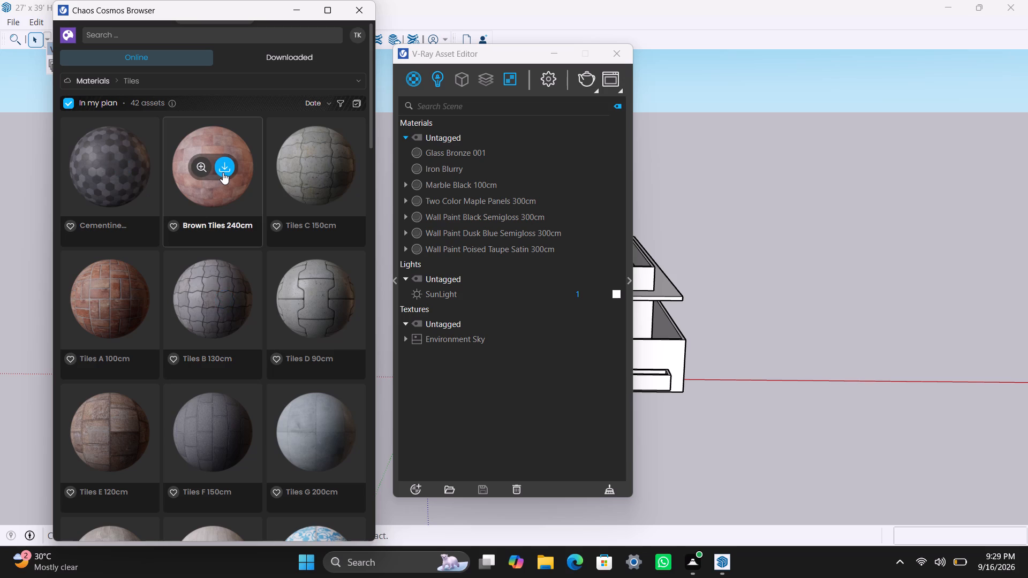
{"action": "scroll", "coordinate": [208, 348], "scroll_direction": "down", "scroll_amount": 2}
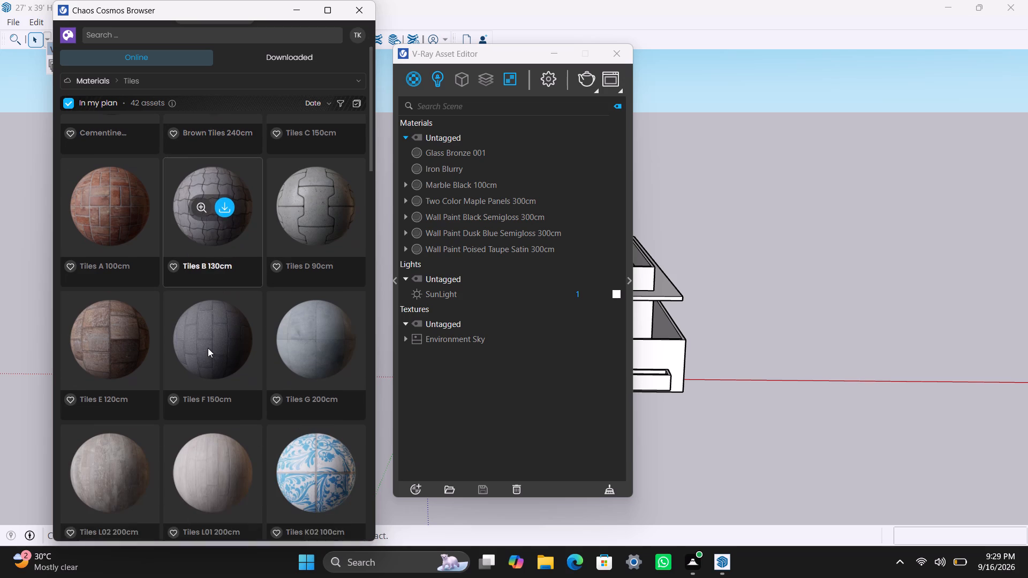
{"action": "scroll", "coordinate": [208, 348], "scroll_direction": "down", "scroll_amount": 3}
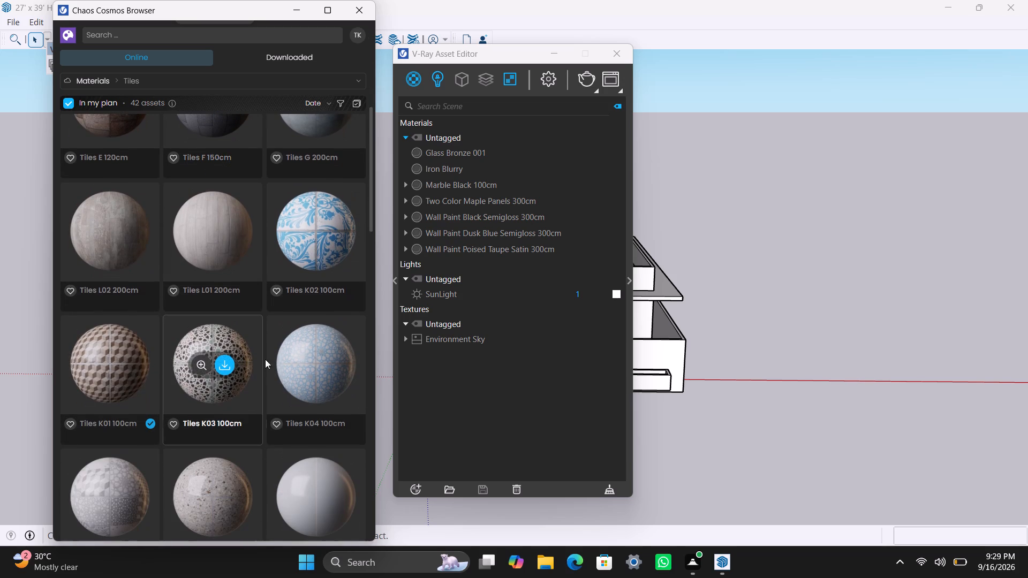
{"action": "left_click", "coordinate": [325, 363]}
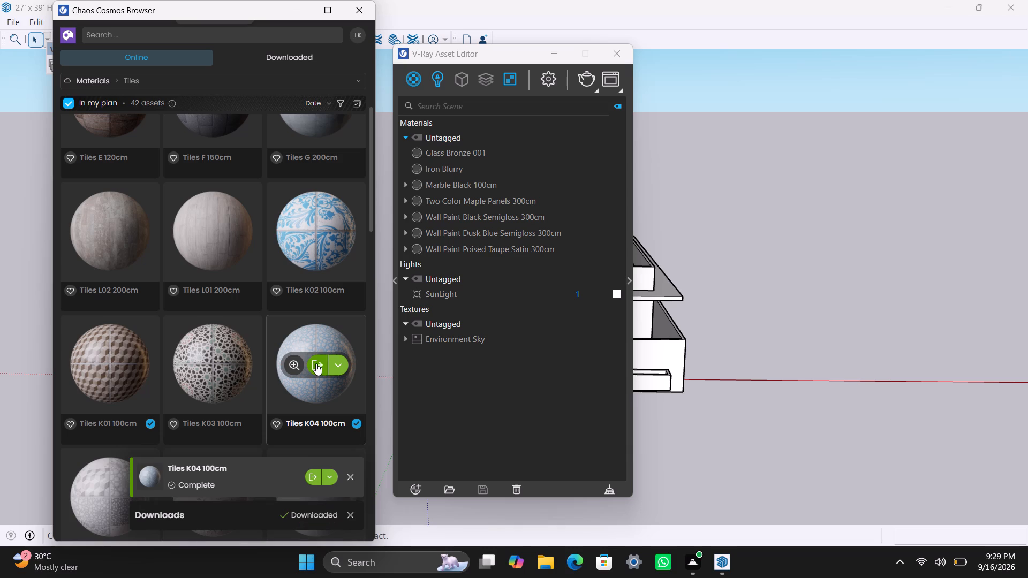
{"action": "left_click", "coordinate": [316, 363]}
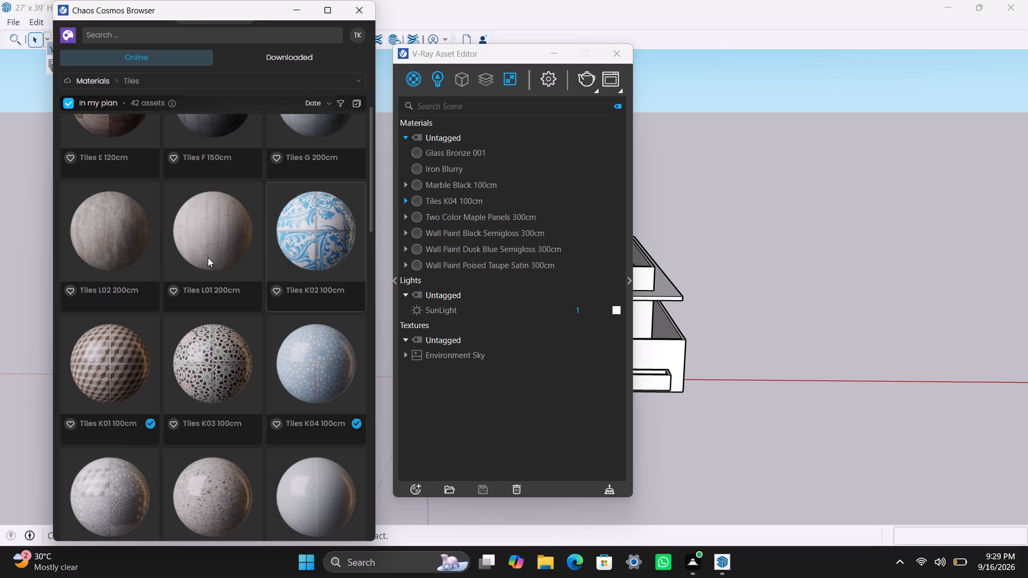
{"action": "scroll", "coordinate": [236, 280], "scroll_direction": "up", "scroll_amount": 6}
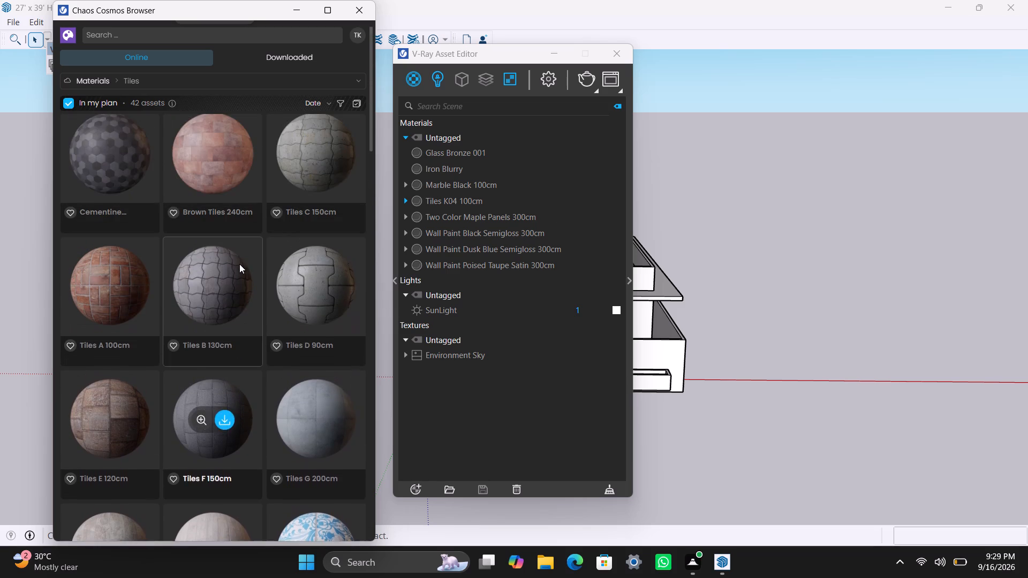
{"action": "scroll", "coordinate": [239, 262], "scroll_direction": "up", "scroll_amount": 4}
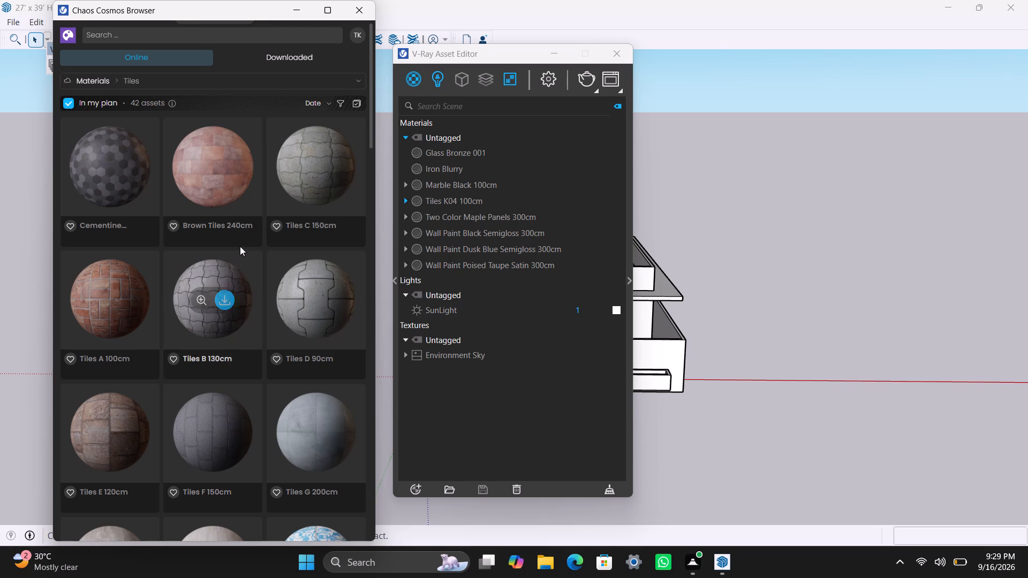
{"action": "left_click", "coordinate": [292, 11]}
Select the upper floor, its five vertical front fins and the roof slab above, and combine them into one group.
{"action": "scroll", "coordinate": [697, 348], "scroll_direction": "up", "scroll_amount": 2}
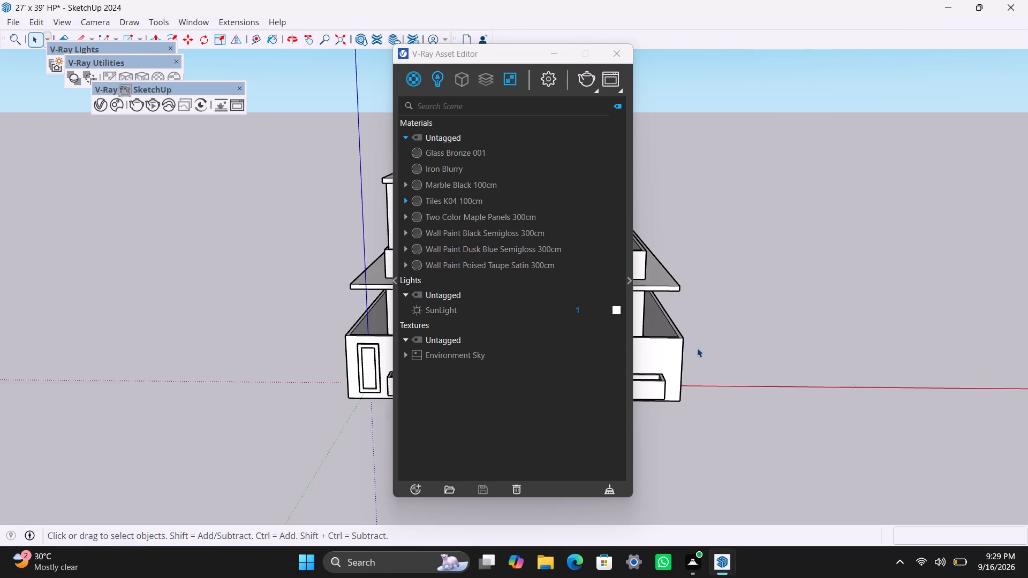
{"action": "middle_click_drag", "start_coordinate": [705, 348], "coordinate": [449, 410], "text": "shift"}
{"action": "scroll", "coordinate": [336, 420], "scroll_direction": "up", "scroll_amount": 2}
{"action": "middle_click_drag", "start_coordinate": [230, 437], "coordinate": [296, 447]}
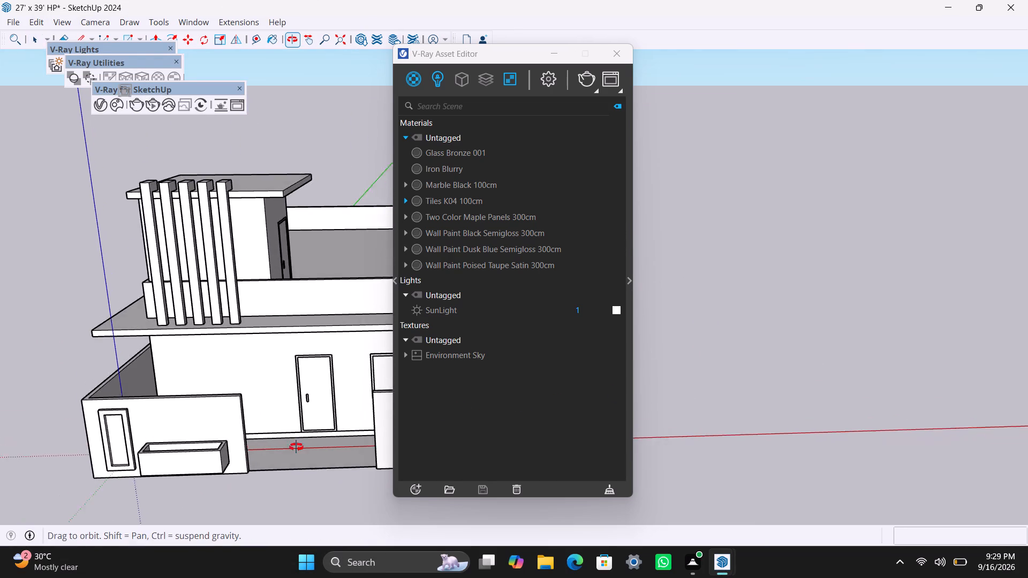
{"action": "middle_click_drag", "start_coordinate": [296, 447], "coordinate": [300, 447]}
{"action": "left_click", "coordinate": [147, 340]}
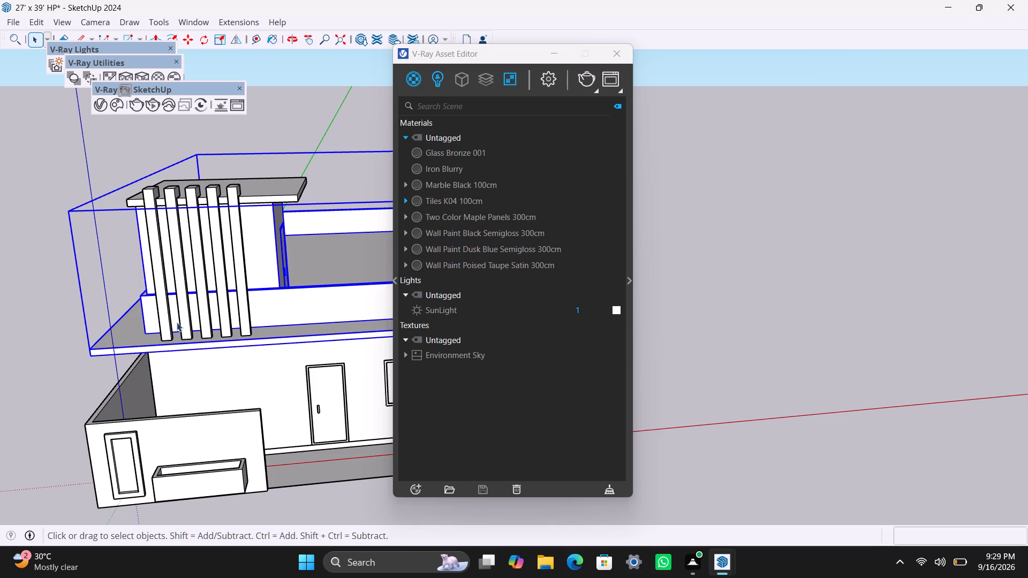
{"action": "left_click", "coordinate": [167, 323], "text": "shift"}
{"action": "left_click", "coordinate": [179, 324], "text": "shift"}
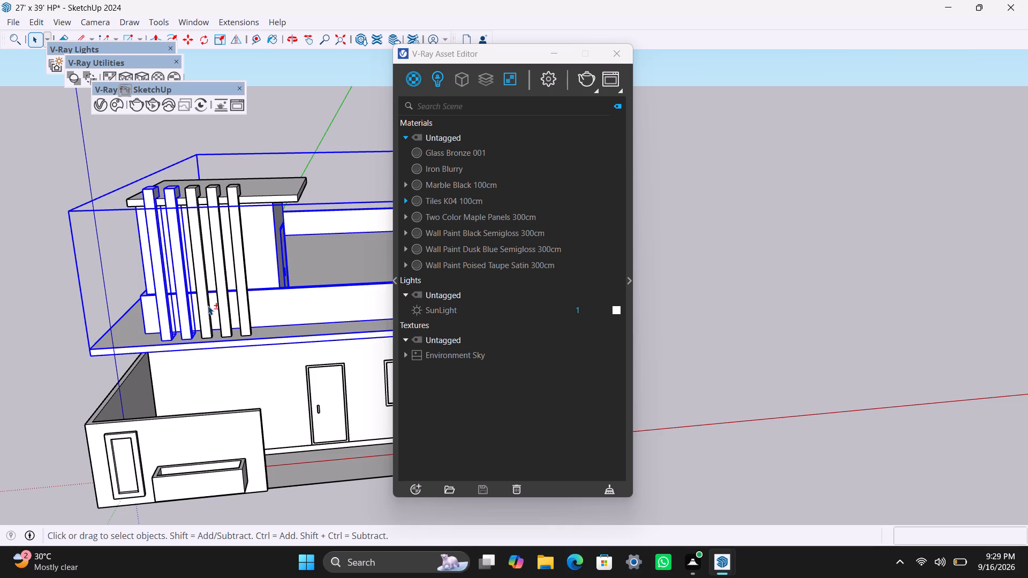
{"action": "left_click", "coordinate": [208, 306], "text": "shift"}
{"action": "left_click", "coordinate": [221, 306], "text": "shift"}
{"action": "left_click", "coordinate": [245, 296], "text": "shift"}
{"action": "left_click", "coordinate": [257, 191], "text": "shift"}
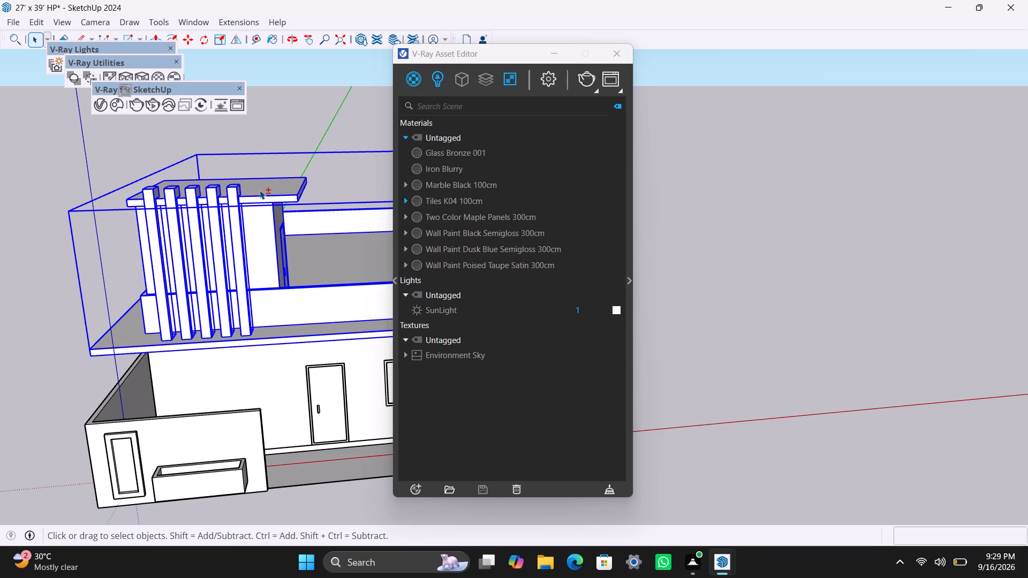
{"action": "right_click", "coordinate": [260, 189]}
{"action": "left_click", "coordinate": [325, 334]}
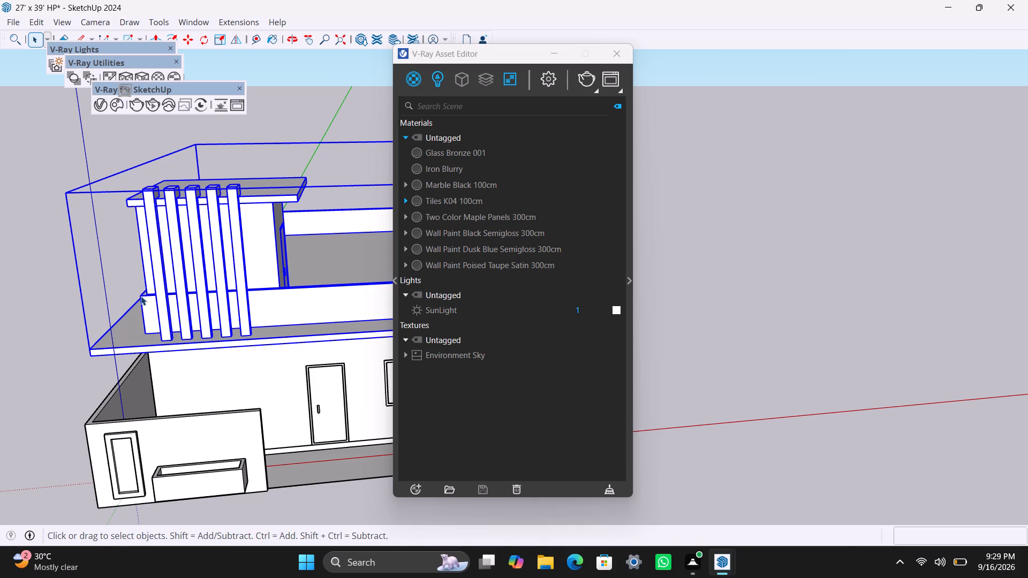
{"action": "key", "text": "m"}
{"action": "key", "text": "space"}
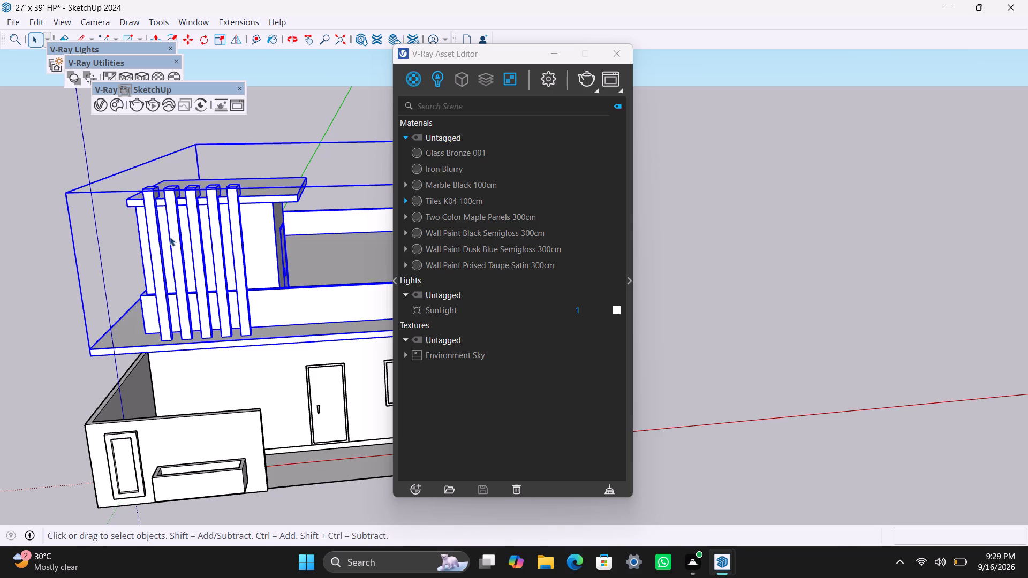
Hide the grouped upper floor to expose the ground-floor interior.
{"action": "right_click", "coordinate": [169, 236]}
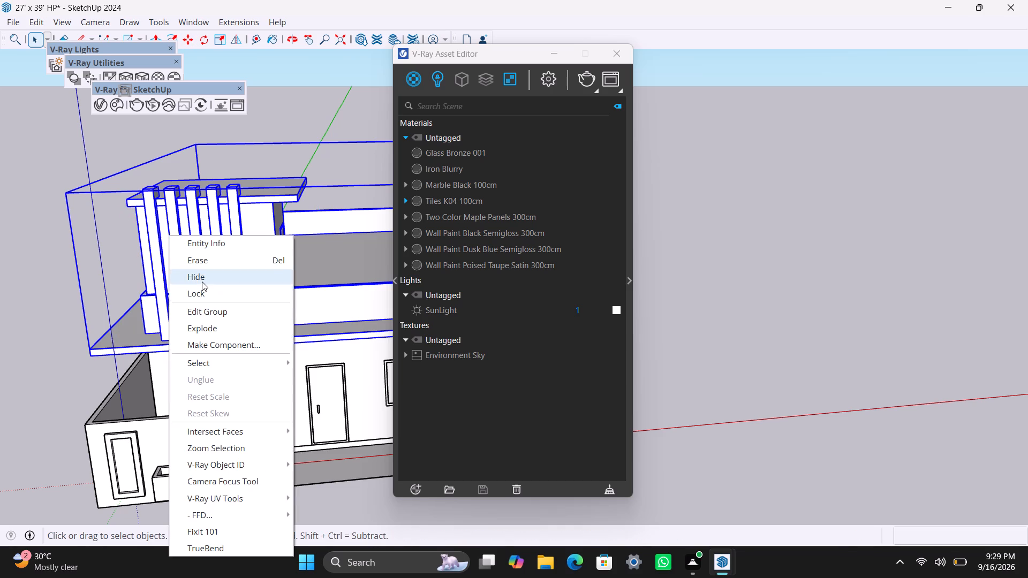
{"action": "left_click", "coordinate": [202, 281]}
Apply the Iron Blurry material to the frame of the ground-floor interior door beside the counter block.
{"action": "scroll", "coordinate": [264, 318], "scroll_direction": "up", "scroll_amount": 3}
{"action": "middle_click_drag", "start_coordinate": [255, 299], "coordinate": [399, 497]}
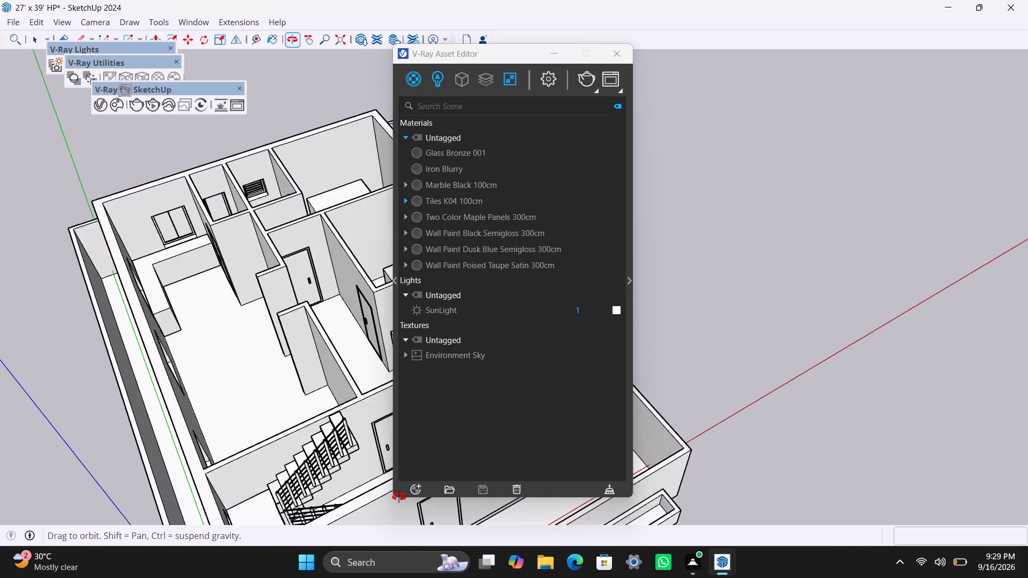
{"action": "middle_click_drag", "start_coordinate": [399, 497], "coordinate": [402, 498]}
{"action": "scroll", "coordinate": [226, 318], "scroll_direction": "up", "scroll_amount": 2}
{"action": "middle_click_drag", "start_coordinate": [249, 348], "coordinate": [453, 341]}
{"action": "scroll", "coordinate": [201, 462], "scroll_direction": "up", "scroll_amount": 3}
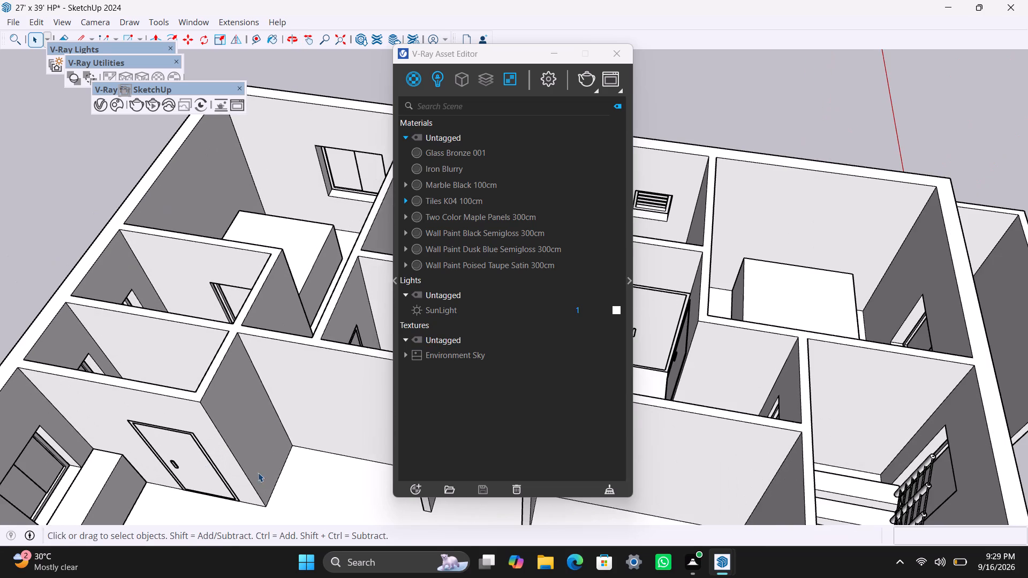
{"action": "middle_click_drag", "start_coordinate": [267, 474], "coordinate": [300, 381]}
{"action": "scroll", "coordinate": [271, 375], "scroll_direction": "up", "scroll_amount": 2}
{"action": "middle_click_drag", "start_coordinate": [347, 434], "coordinate": [404, 434]}
{"action": "scroll", "coordinate": [406, 436], "scroll_direction": "up", "scroll_amount": 2}
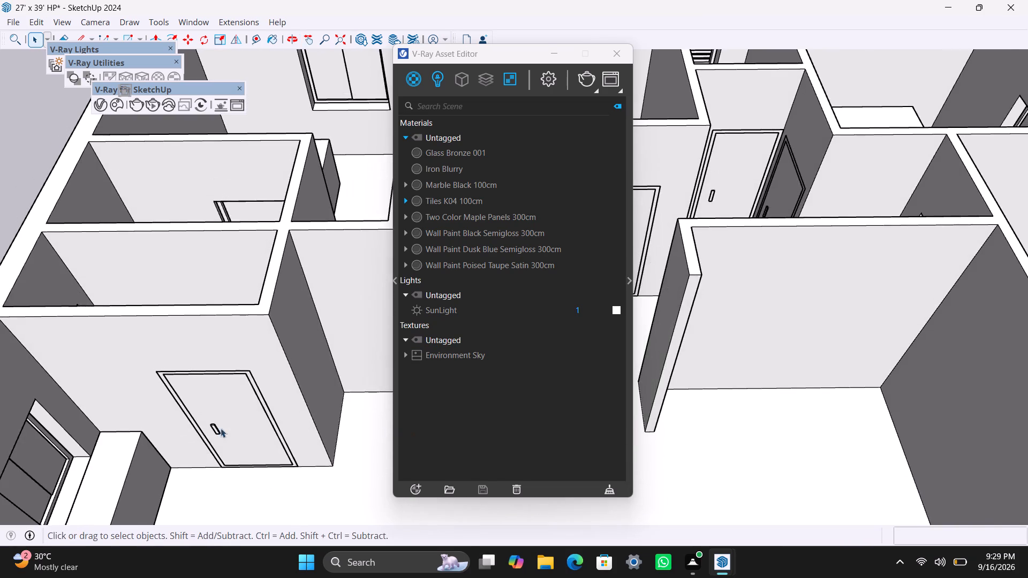
{"action": "scroll", "coordinate": [221, 428], "scroll_direction": "up", "scroll_amount": 1}
{"action": "middle_click_drag", "start_coordinate": [199, 435], "coordinate": [258, 442]}
{"action": "scroll", "coordinate": [229, 442], "scroll_direction": "up", "scroll_amount": 5}
{"action": "middle_click_drag", "start_coordinate": [195, 429], "coordinate": [162, 380]}
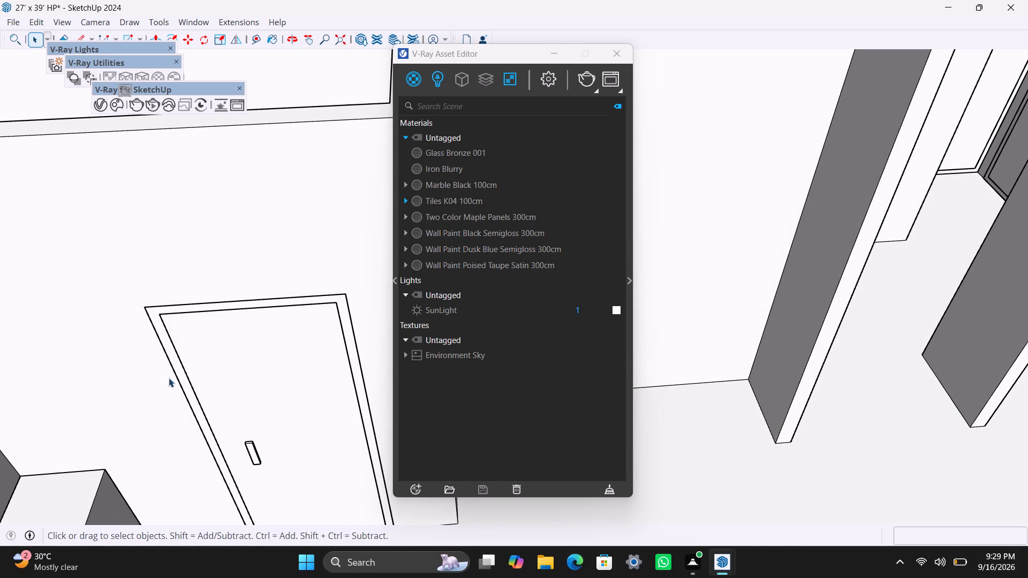
{"action": "triple_click", "coordinate": [170, 352]}
{"action": "left_click", "coordinate": [170, 352]}
{"action": "triple_click", "coordinate": [170, 352]}
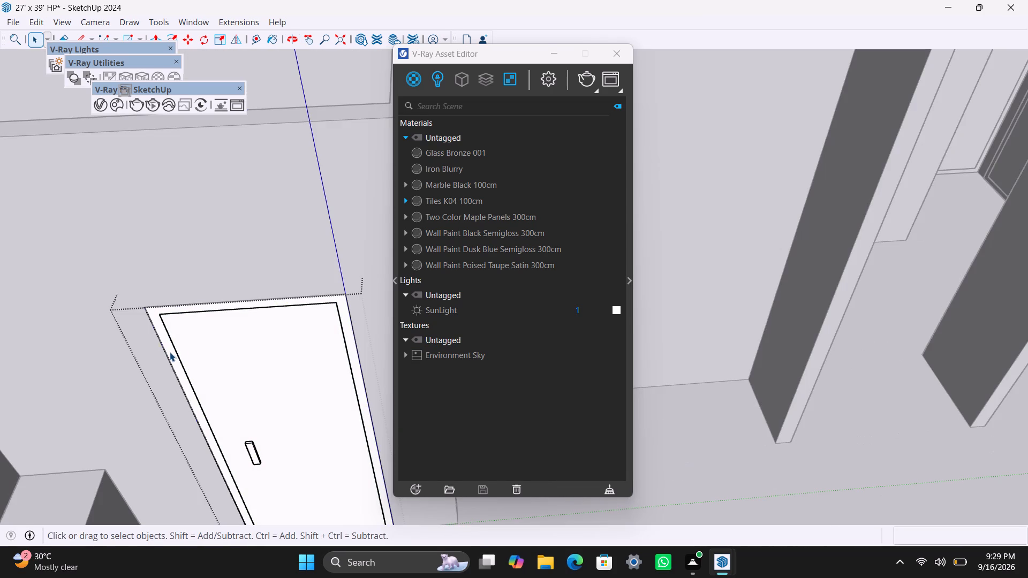
{"action": "triple_click", "coordinate": [170, 352]}
{"action": "triple_click", "coordinate": [163, 340]}
{"action": "left_click", "coordinate": [163, 340]}
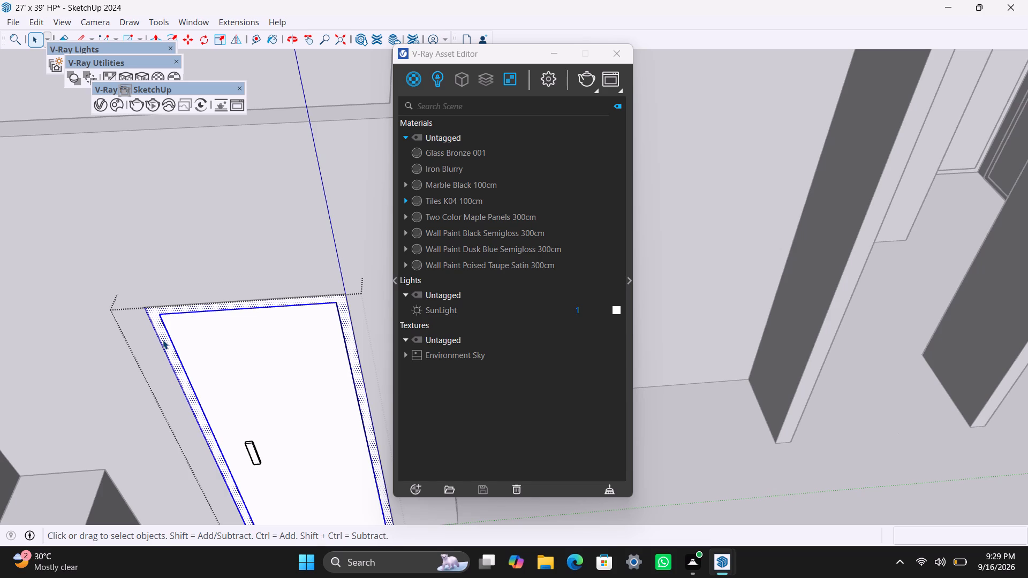
{"action": "left_click", "coordinate": [449, 172]}
{"action": "right_click", "coordinate": [447, 171]}
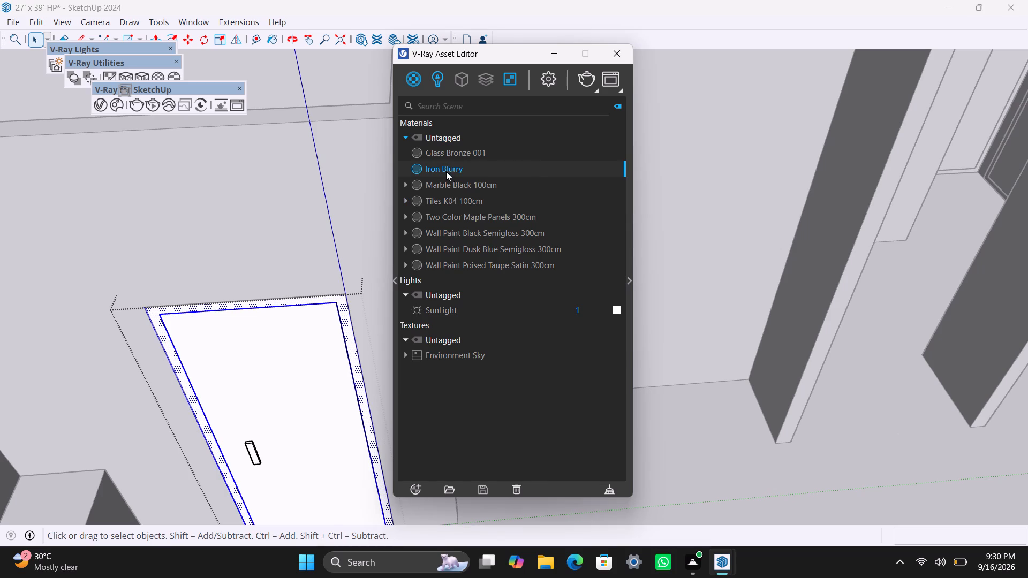
{"action": "left_click", "coordinate": [474, 197]}
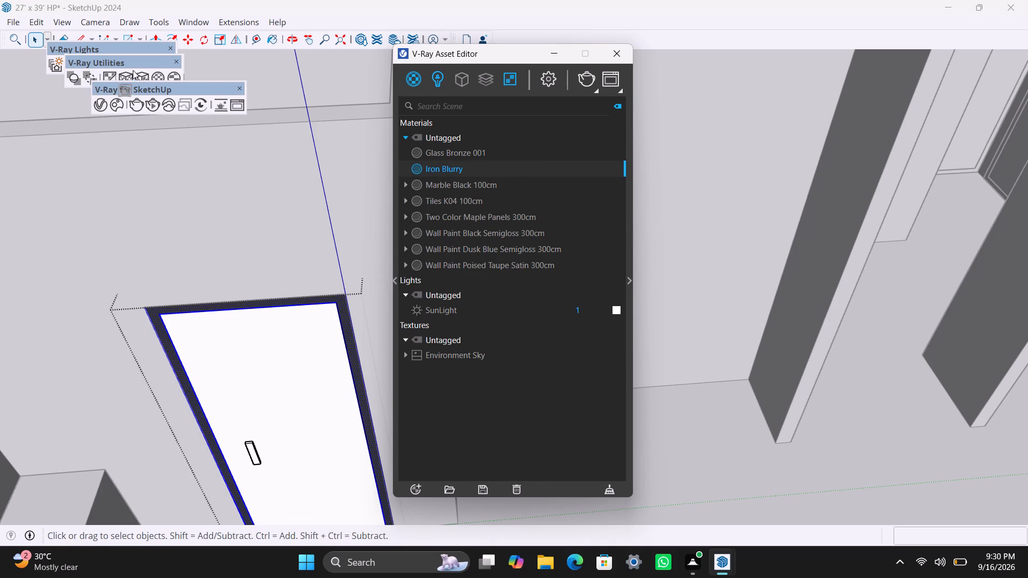
{"action": "left_click", "coordinate": [139, 73]}
Apply the Iron Blurry material to the handle of the same door.
{"action": "left_click", "coordinate": [249, 454]}
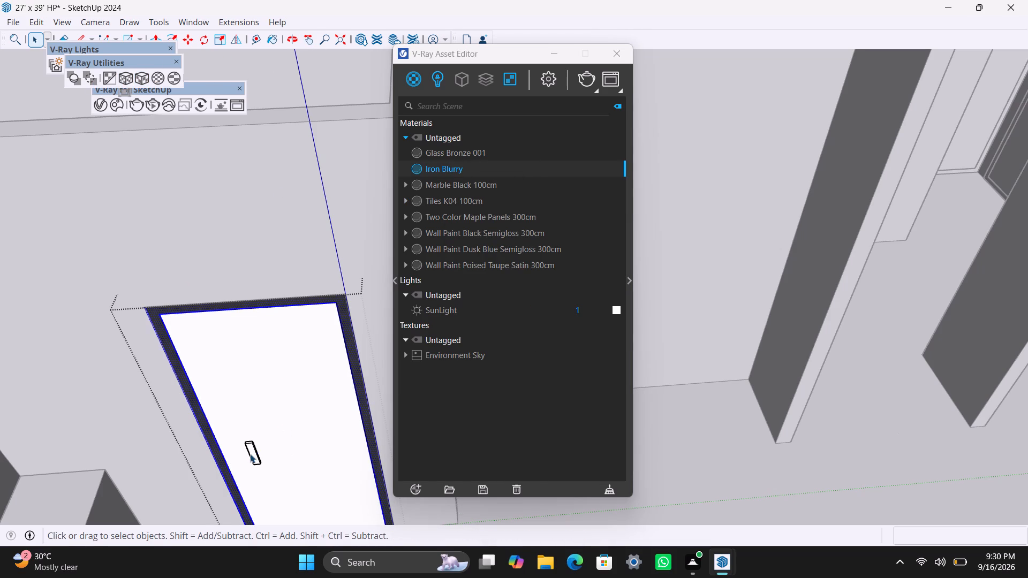
{"action": "double_click", "coordinate": [250, 454]}
{"action": "left_click", "coordinate": [251, 453]}
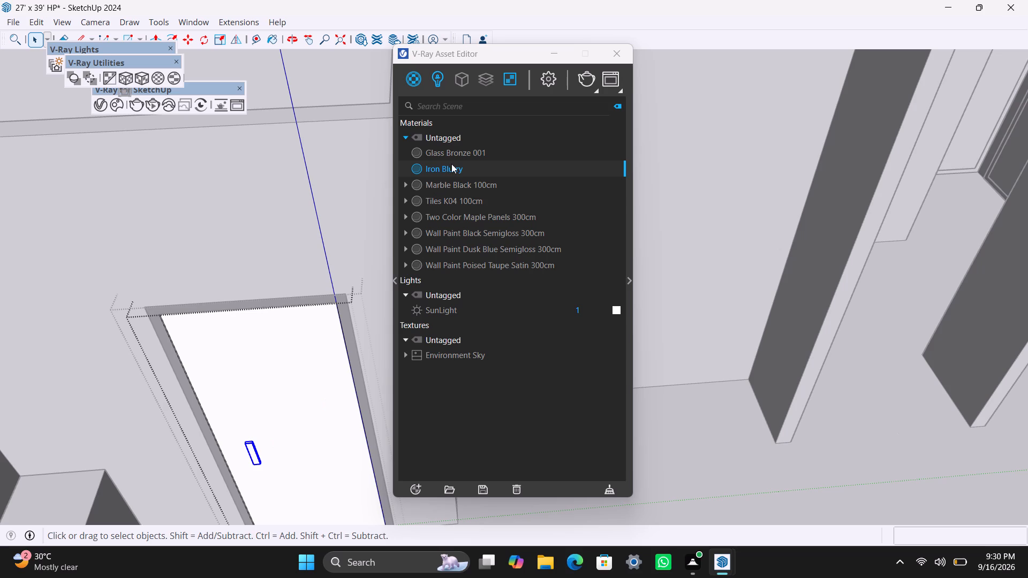
{"action": "right_click", "coordinate": [458, 173]}
{"action": "left_click", "coordinate": [491, 195]}
Apply the Two Color Maple Panels 300cm material to the front face of the door panel.
{"action": "left_click", "coordinate": [266, 367]}
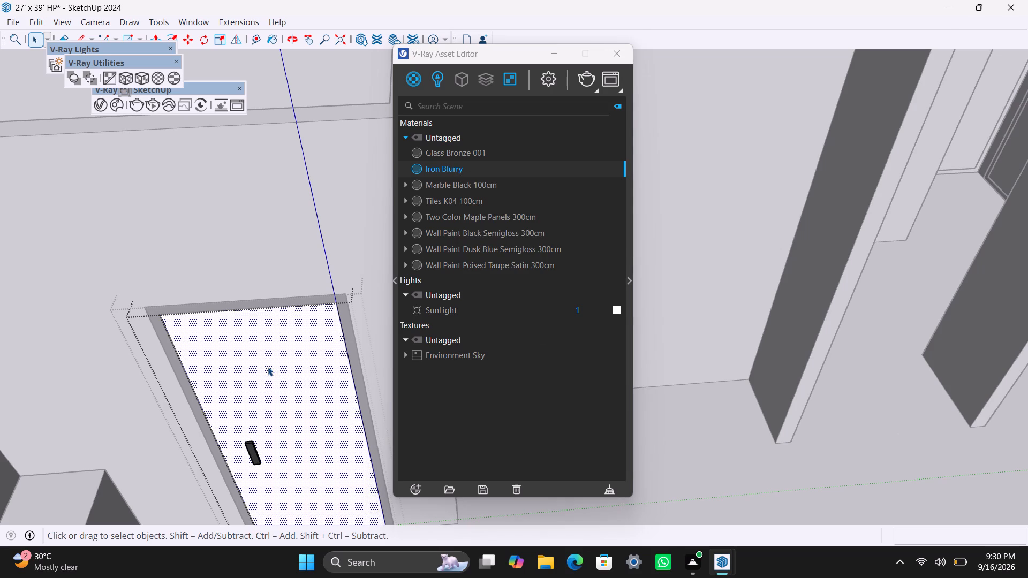
{"action": "double_click", "coordinate": [308, 340]}
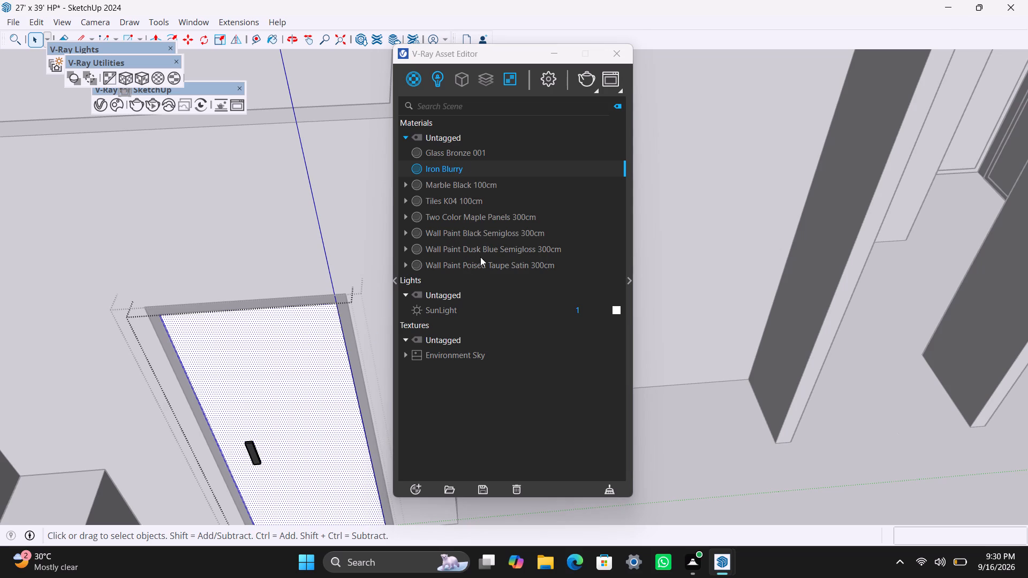
{"action": "left_click", "coordinate": [450, 218]}
{"action": "right_click", "coordinate": [450, 214]}
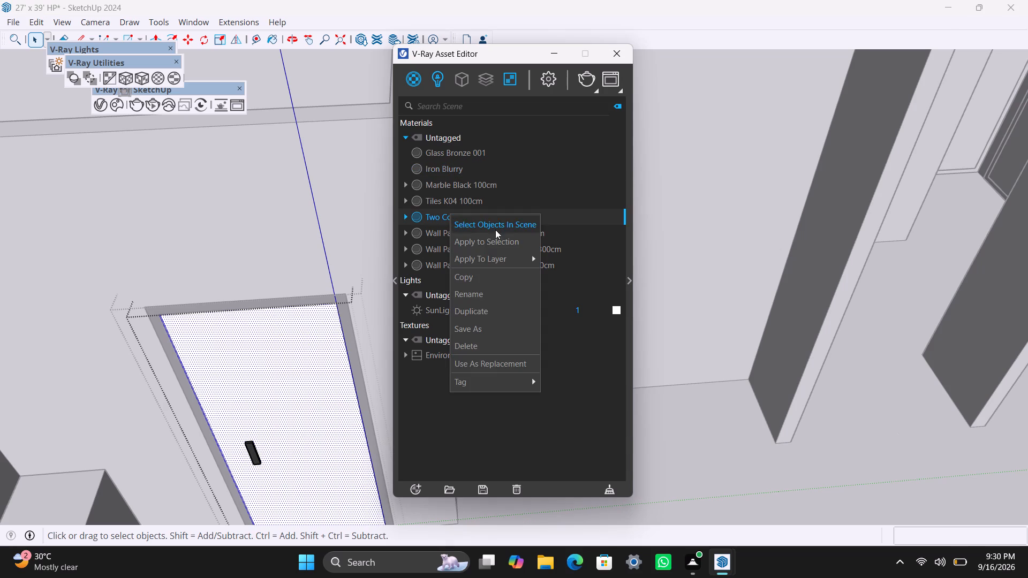
{"action": "left_click", "coordinate": [501, 241]}
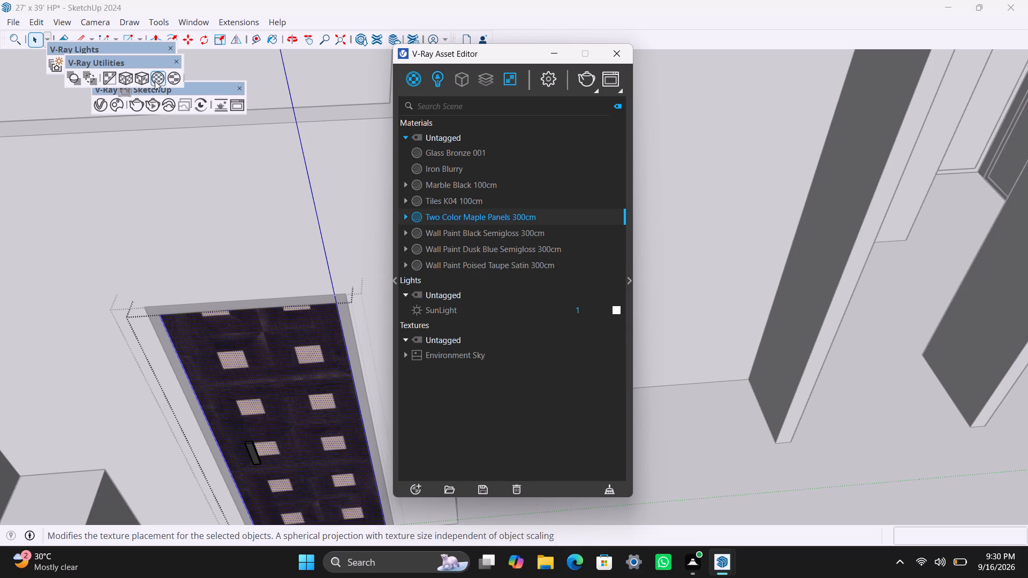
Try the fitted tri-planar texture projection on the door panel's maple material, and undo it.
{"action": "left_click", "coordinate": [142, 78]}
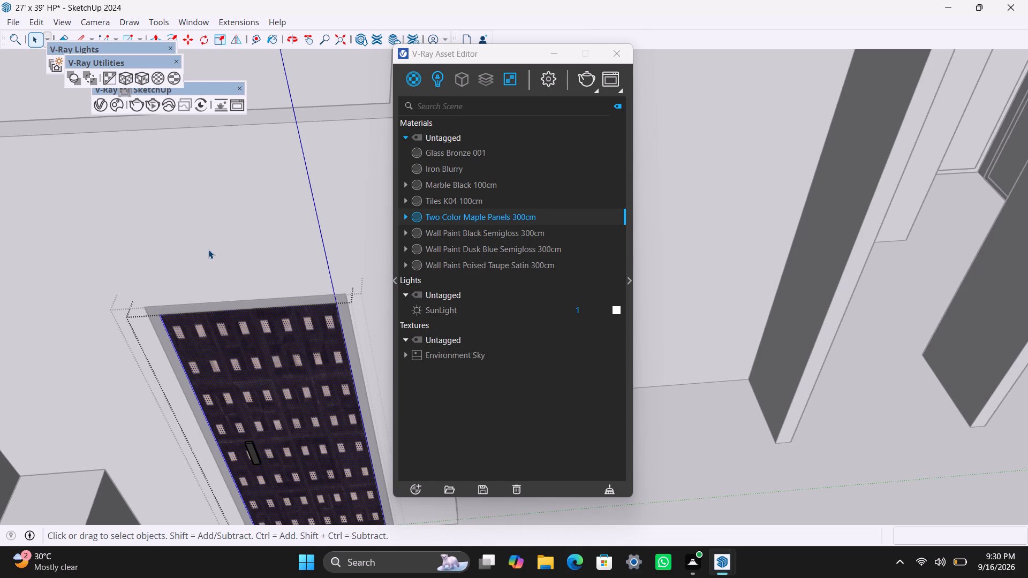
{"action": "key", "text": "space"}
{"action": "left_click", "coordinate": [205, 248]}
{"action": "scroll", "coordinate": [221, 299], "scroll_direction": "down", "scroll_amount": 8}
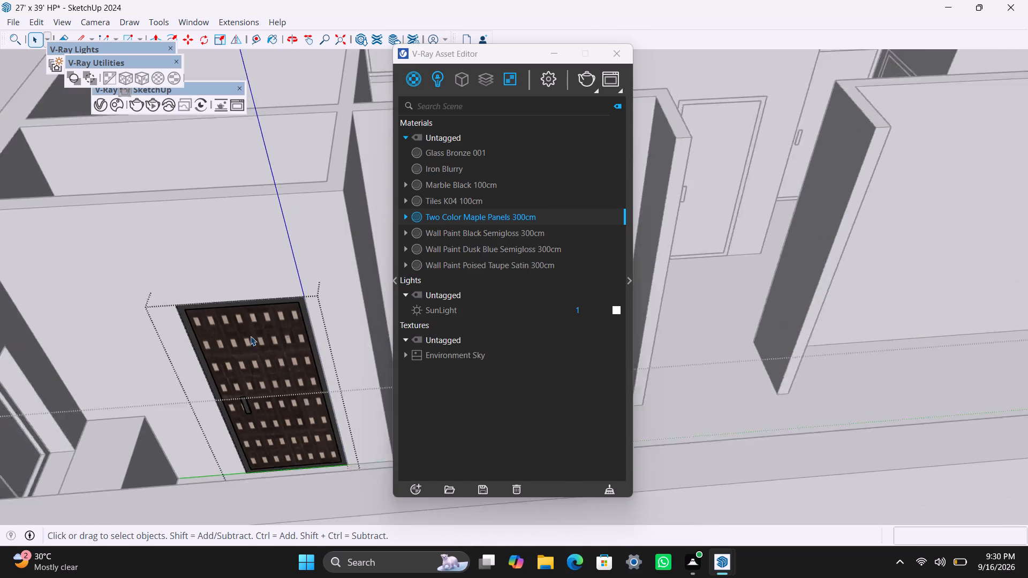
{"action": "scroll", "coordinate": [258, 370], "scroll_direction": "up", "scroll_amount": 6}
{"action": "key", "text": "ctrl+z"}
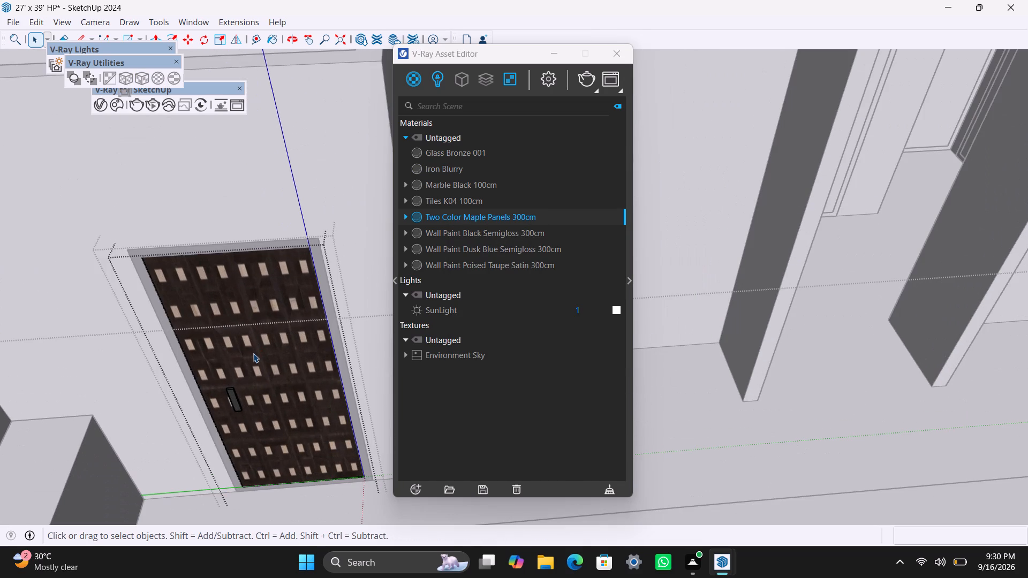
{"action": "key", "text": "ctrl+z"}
Apply the Two Color Maple Panels 300cm material to the reverse side of the same door panel.
{"action": "scroll", "coordinate": [252, 353], "scroll_direction": "down", "scroll_amount": 2}
{"action": "left_click", "coordinate": [240, 212]}
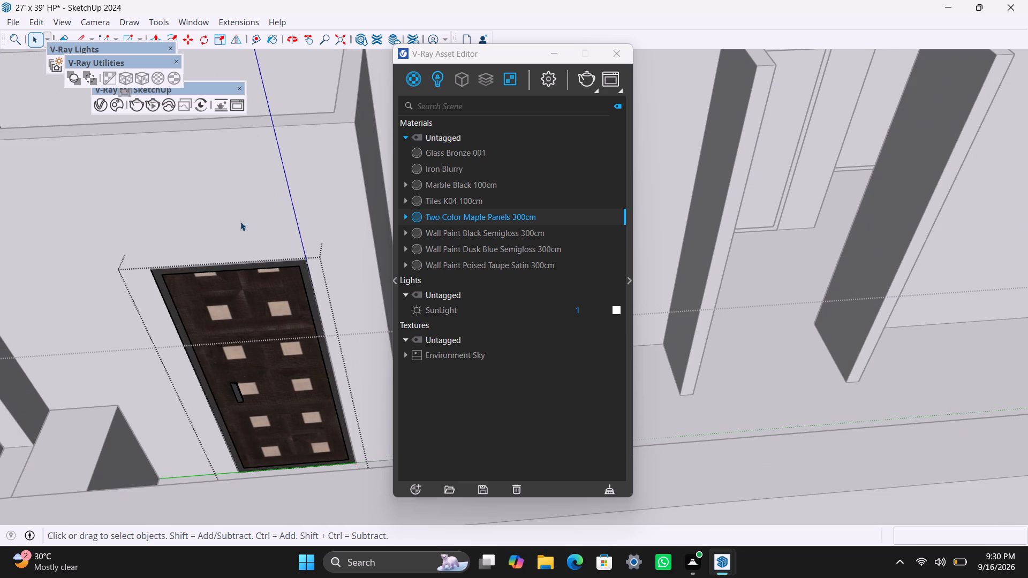
{"action": "triple_click", "coordinate": [217, 215]}
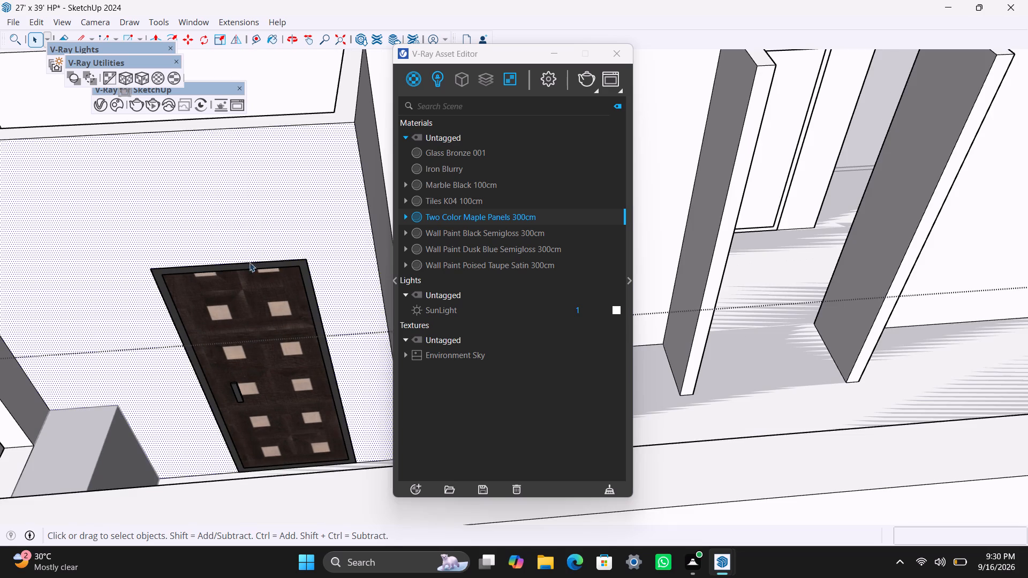
{"action": "scroll", "coordinate": [255, 240], "scroll_direction": "down", "scroll_amount": 4}
{"action": "middle_click_drag", "start_coordinate": [266, 210], "coordinate": [283, 518]}
{"action": "scroll", "coordinate": [277, 514], "scroll_direction": "up", "scroll_amount": 2}
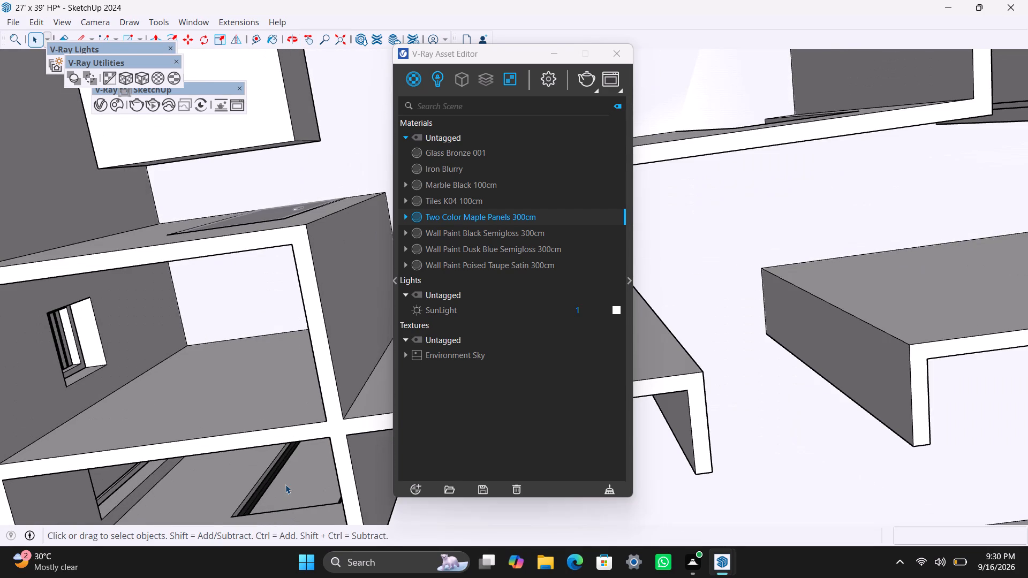
{"action": "left_click", "coordinate": [288, 484]}
{"action": "triple_click", "coordinate": [300, 490]}
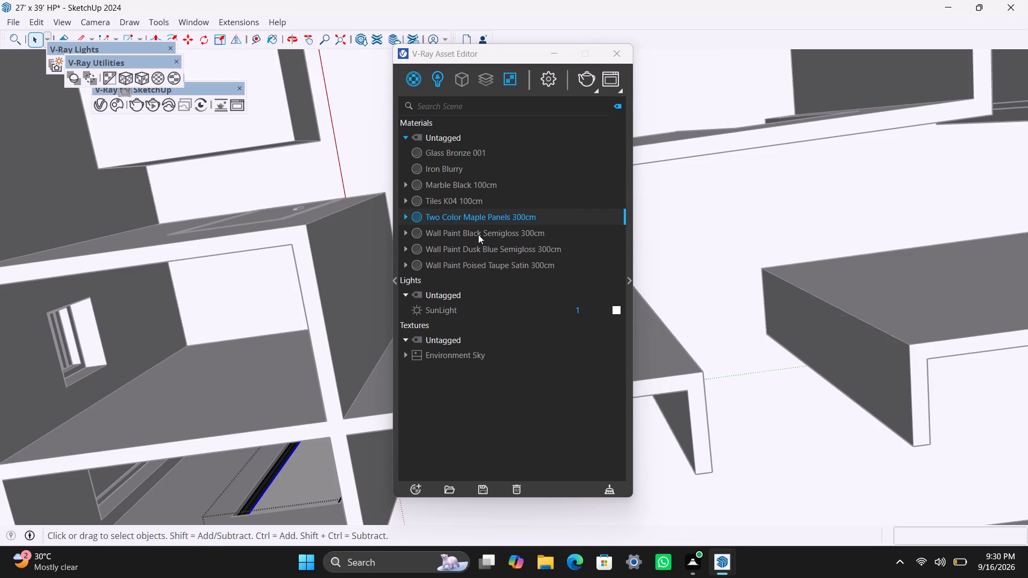
{"action": "right_click", "coordinate": [495, 210]}
{"action": "left_click", "coordinate": [520, 233]}
{"action": "scroll", "coordinate": [245, 356], "scroll_direction": "down", "scroll_amount": 3}
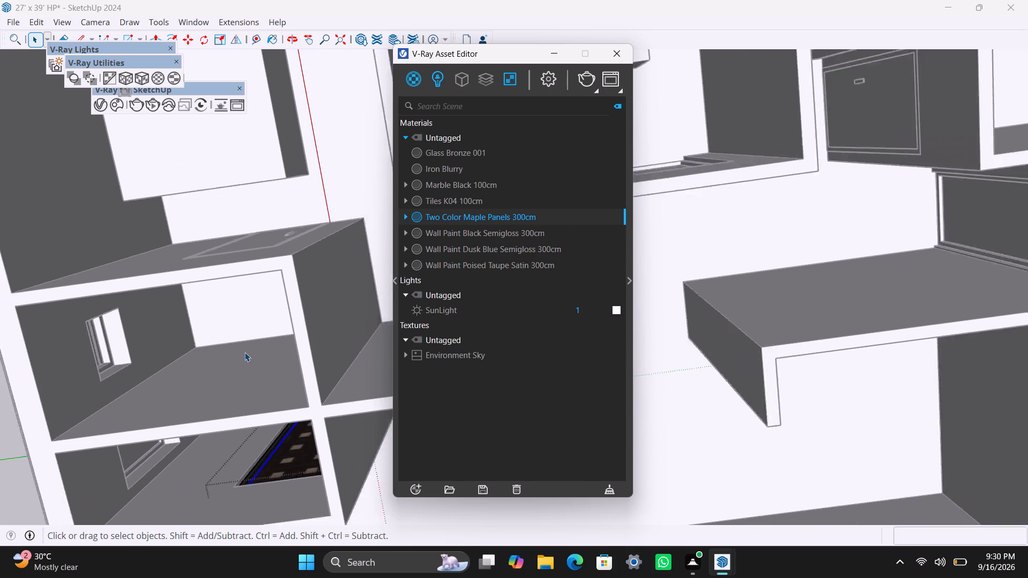
{"action": "scroll", "coordinate": [245, 352], "scroll_direction": "down", "scroll_amount": 5}
{"action": "middle_click_drag", "start_coordinate": [240, 392], "coordinate": [185, 186]}
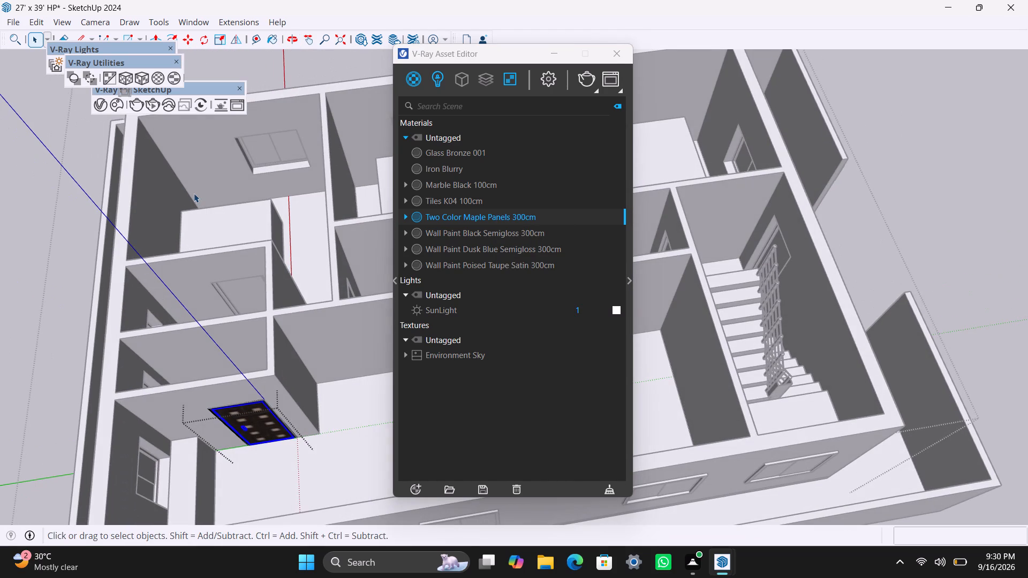